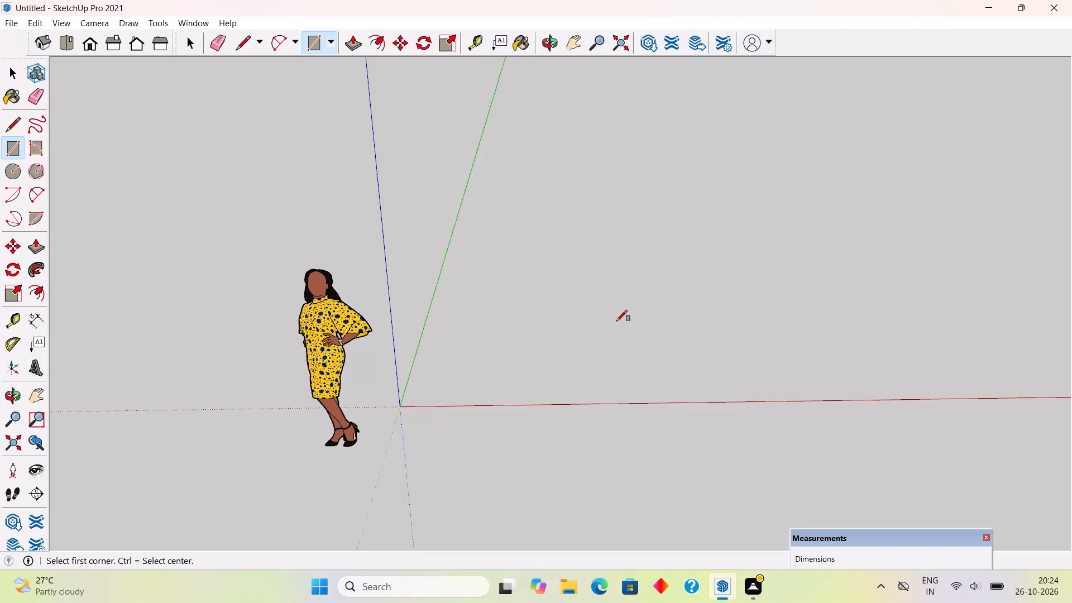
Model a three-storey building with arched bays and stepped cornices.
Draw a ground rectangle about 46' by 39' beside the origin.
{"action": "left_click", "coordinate": [502, 120]}
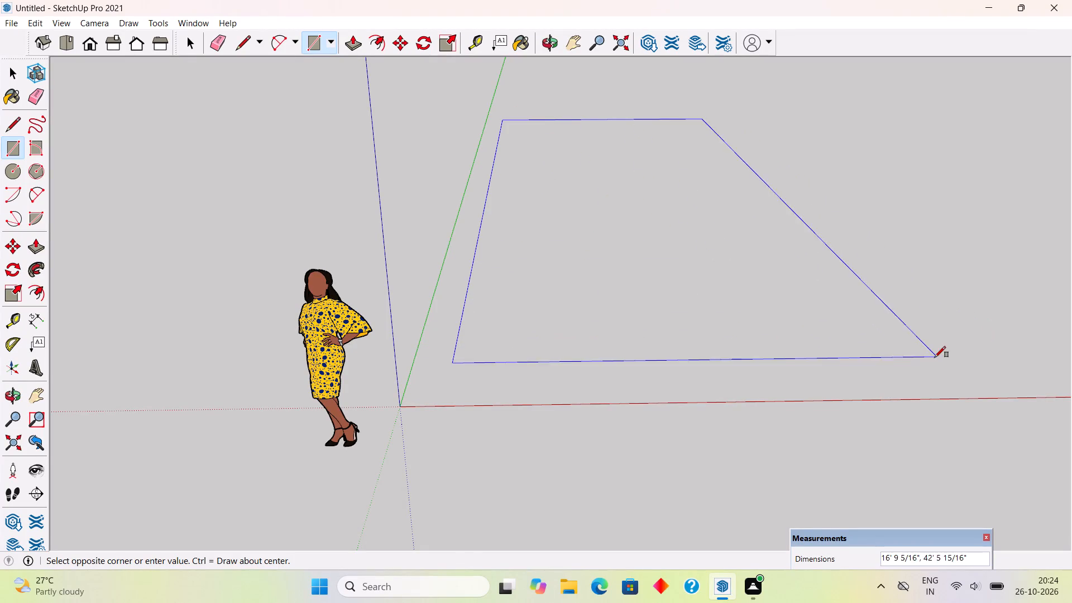
{"action": "scroll", "coordinate": [912, 362], "scroll_direction": "down", "scroll_amount": 4}
{"action": "scroll", "coordinate": [666, 352], "scroll_direction": "down", "scroll_amount": 17}
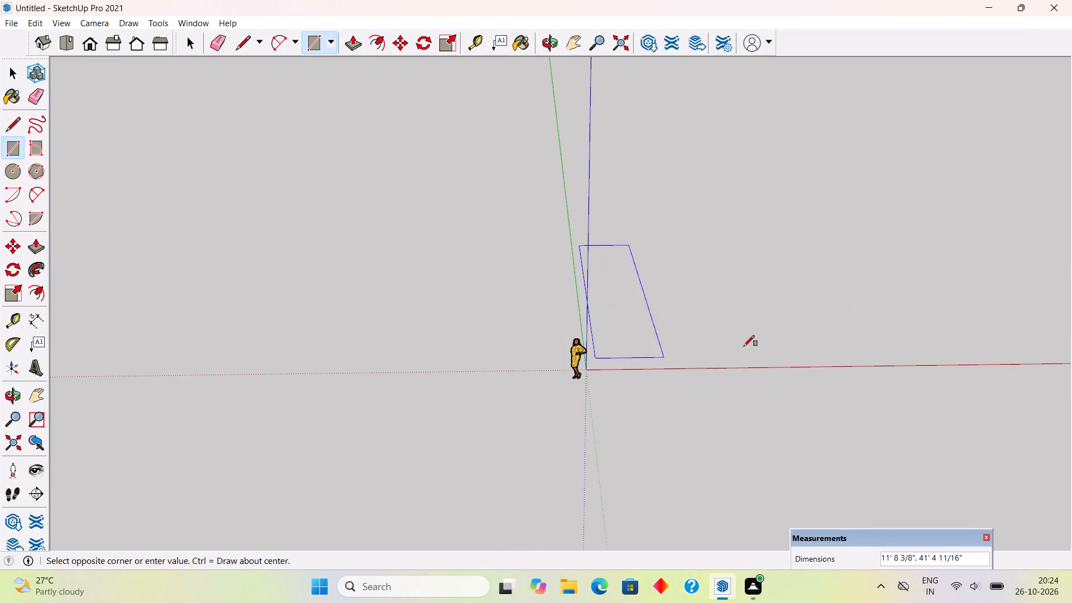
{"action": "left_click", "coordinate": [937, 341]}
Push/Pull the large ground rectangle up 6" to form a slab.
{"action": "middle_click_drag", "start_coordinate": [749, 348], "coordinate": [729, 553]}
{"action": "scroll", "coordinate": [724, 551], "scroll_direction": "down", "scroll_amount": 1}
{"action": "scroll", "coordinate": [944, 233], "scroll_direction": "up", "scroll_amount": 6}
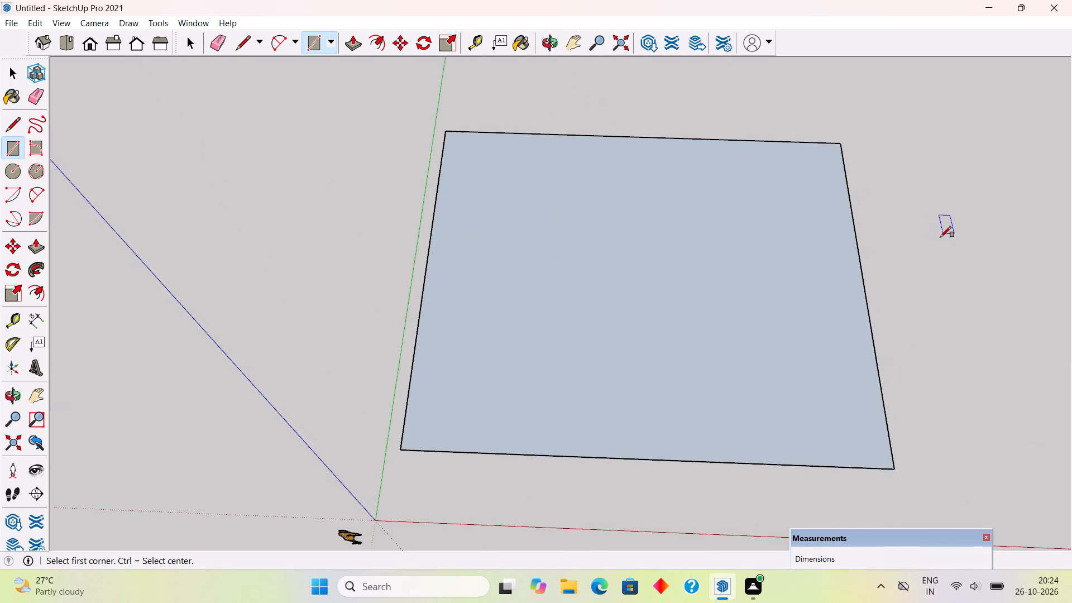
{"action": "middle_click_drag", "start_coordinate": [947, 274], "coordinate": [956, 296]}
{"action": "key", "text": "space"}
{"action": "type", "text": "p"}
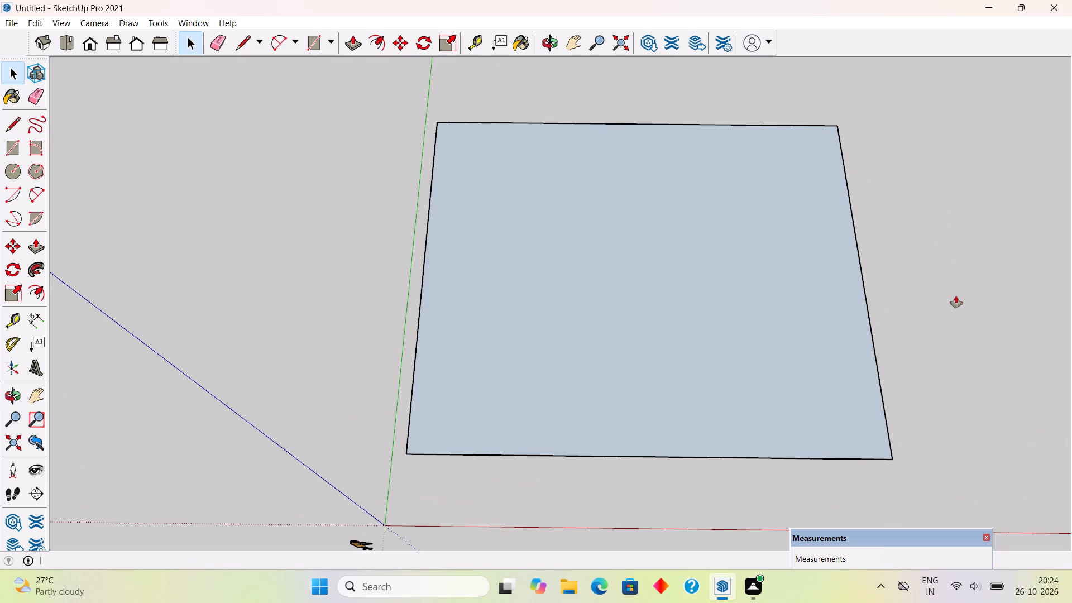
{"action": "left_click", "coordinate": [601, 347]}
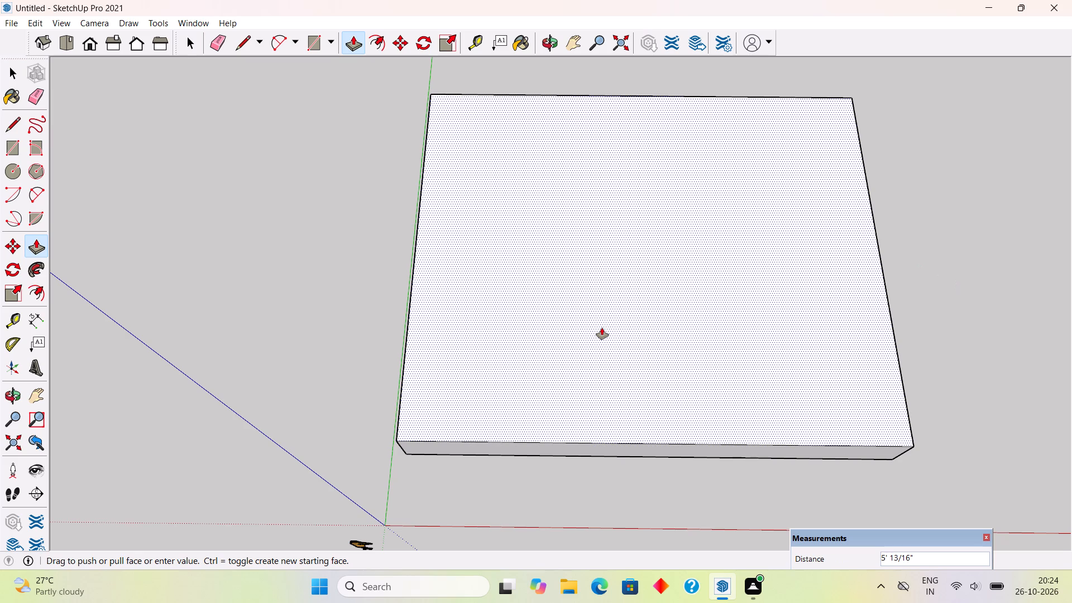
{"action": "key", "text": "6"}
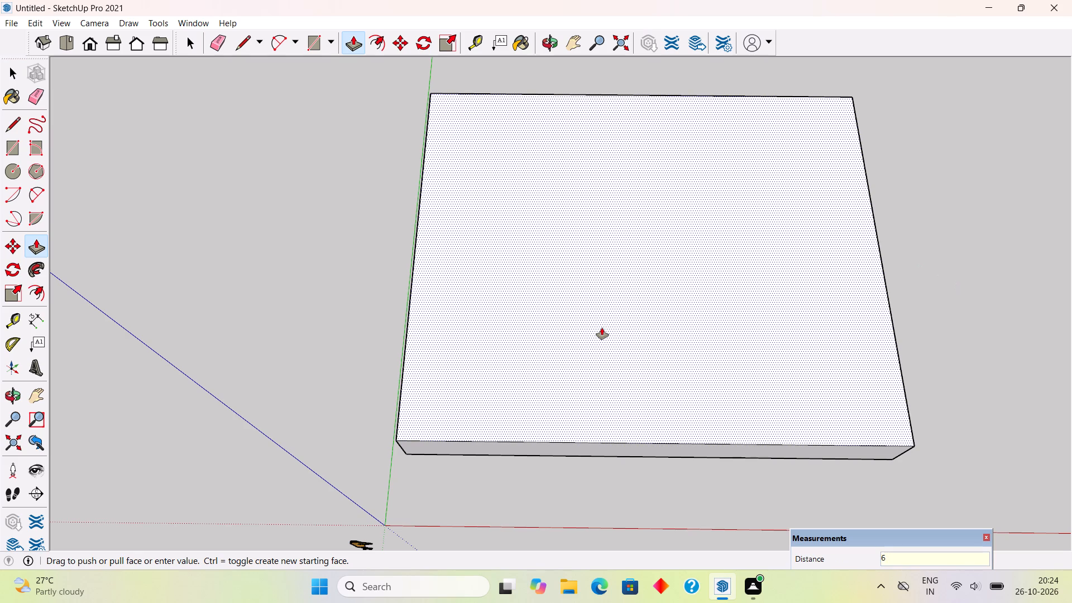
{"action": "key", "text": "shift+quotedbl"}
{"action": "key", "text": "Return"}
Select the whole 6" slab, make it a group, and clear the selection.
{"action": "key", "text": "space"}
{"action": "triple_click", "coordinate": [612, 441]}
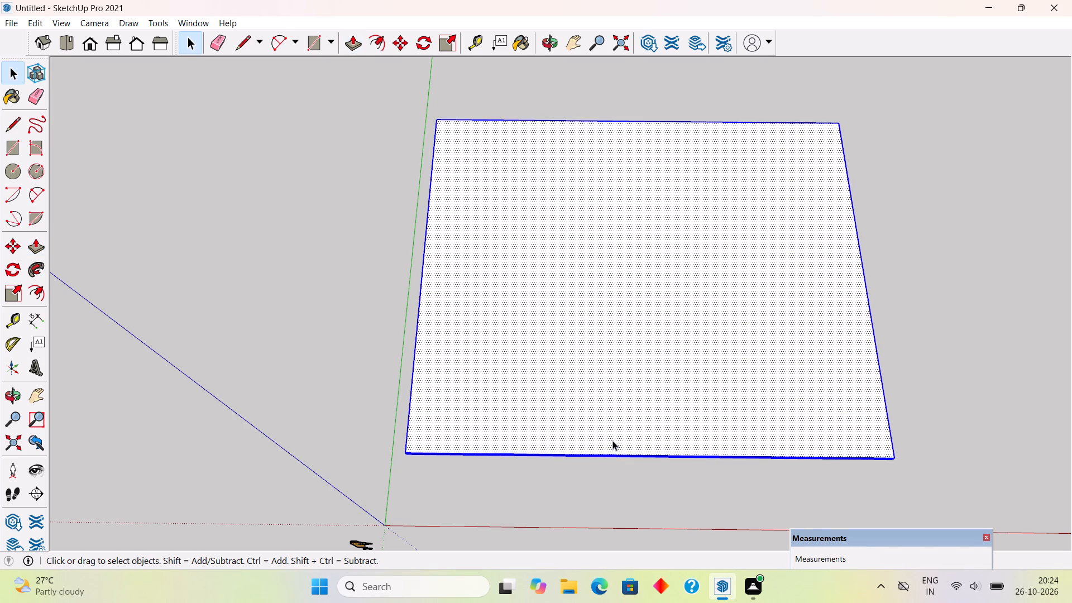
{"action": "right_click", "coordinate": [612, 441]}
{"action": "left_click", "coordinate": [648, 346]}
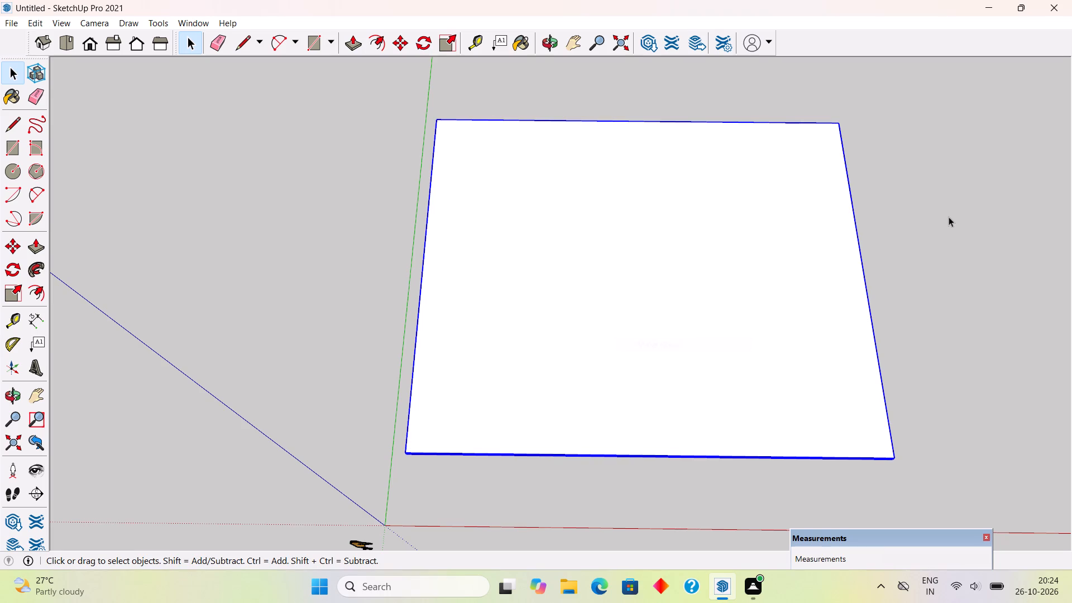
{"action": "left_click", "coordinate": [953, 214]}
Draw a 30' by 30' rectangle on top of the base slab.
{"action": "key", "text": "r"}
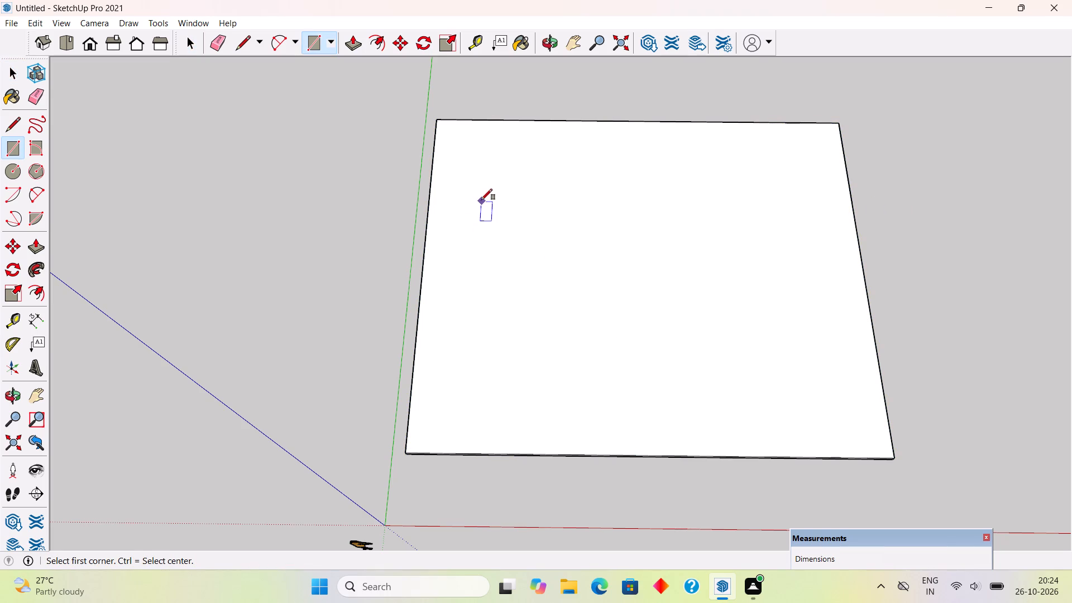
{"action": "left_click", "coordinate": [481, 199]}
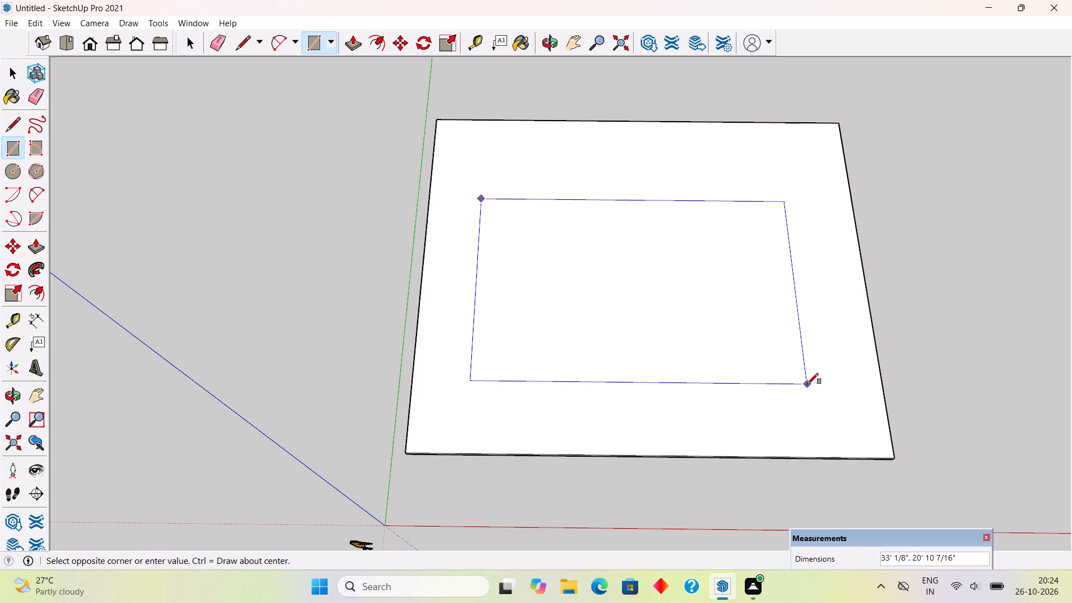
{"action": "type", "text": "30',"}
{"action": "key", "text": "3"}
{"action": "type", "text": "0'"}
{"action": "key", "text": "Return"}
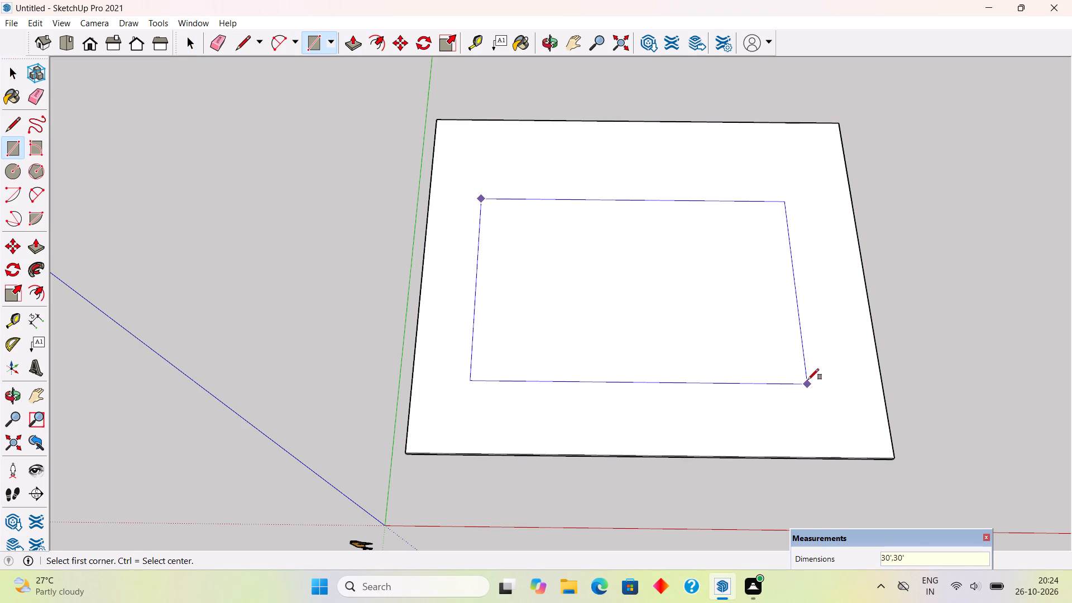
Move the 30' square about 8' 9" along the green axis so it lies fully within the base slab.
{"action": "key", "text": "space"}
{"action": "triple_click", "coordinate": [713, 385]}
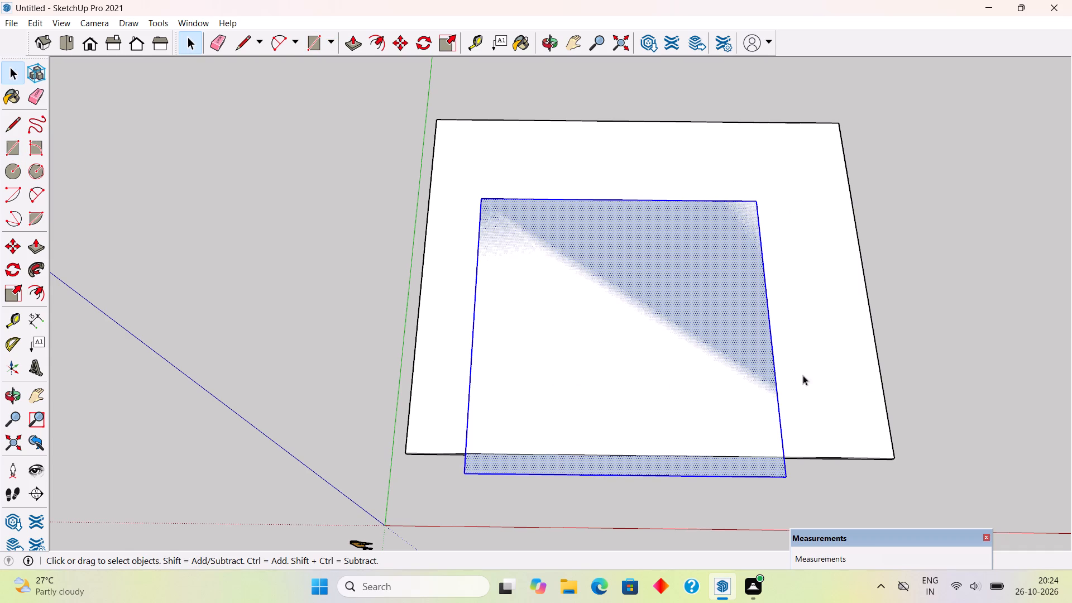
{"action": "middle_click_drag", "start_coordinate": [803, 375], "coordinate": [204, 422]}
{"action": "key", "text": "m"}
{"action": "left_click", "coordinate": [476, 405]}
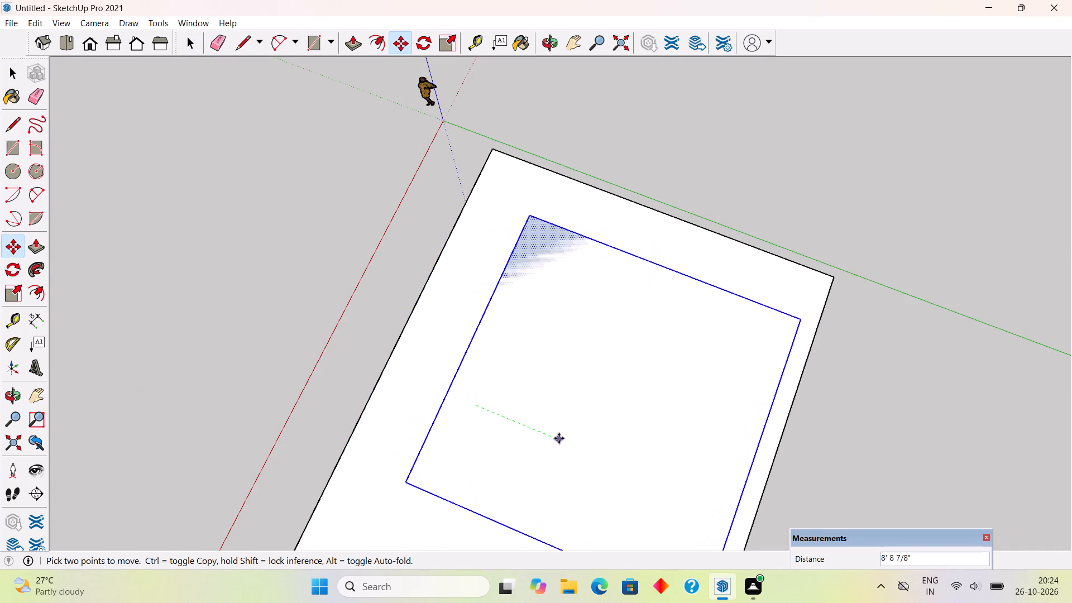
{"action": "left_click", "coordinate": [559, 438]}
{"action": "key", "text": "space"}
{"action": "left_click", "coordinate": [999, 405]}
Push/Pull the 30' square up 1' to form a raised plinth.
{"action": "scroll", "coordinate": [174, 339], "scroll_direction": "down", "scroll_amount": 5}
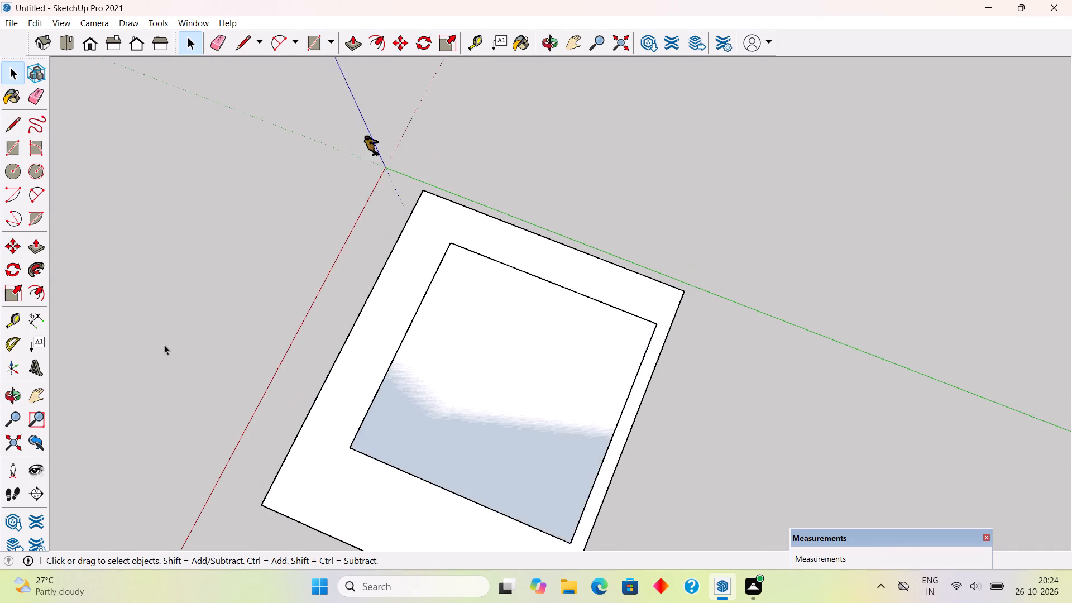
{"action": "scroll", "coordinate": [164, 344], "scroll_direction": "down", "scroll_amount": 1}
{"action": "middle_click_drag", "start_coordinate": [485, 506], "coordinate": [913, 457]}
{"action": "middle_click_drag", "start_coordinate": [556, 408], "coordinate": [789, 342]}
{"action": "scroll", "coordinate": [731, 422], "scroll_direction": "up", "scroll_amount": 4}
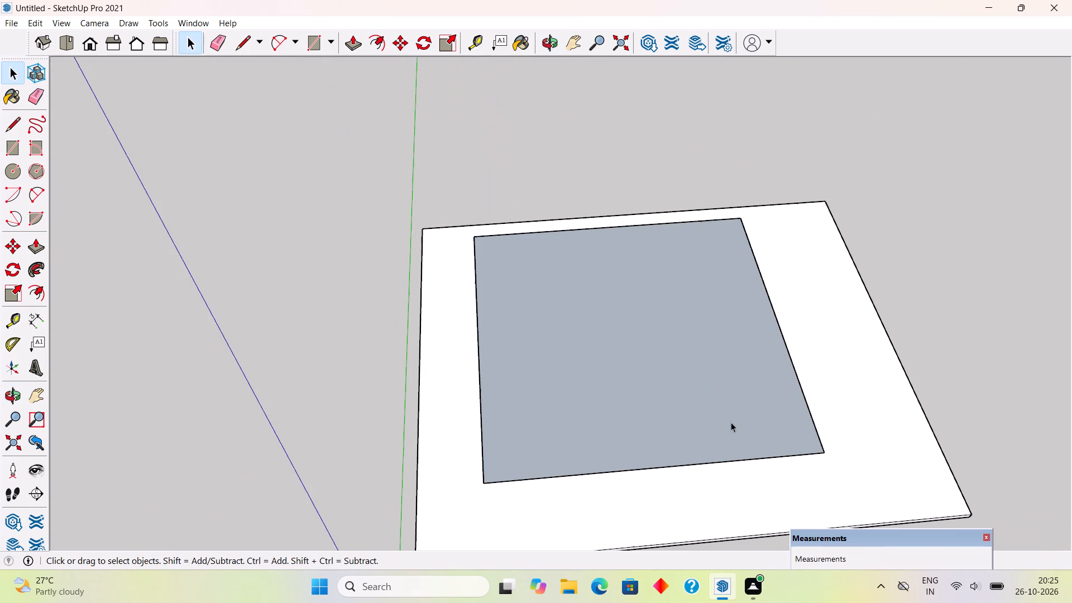
{"action": "key", "text": "p"}
{"action": "left_click", "coordinate": [731, 422]}
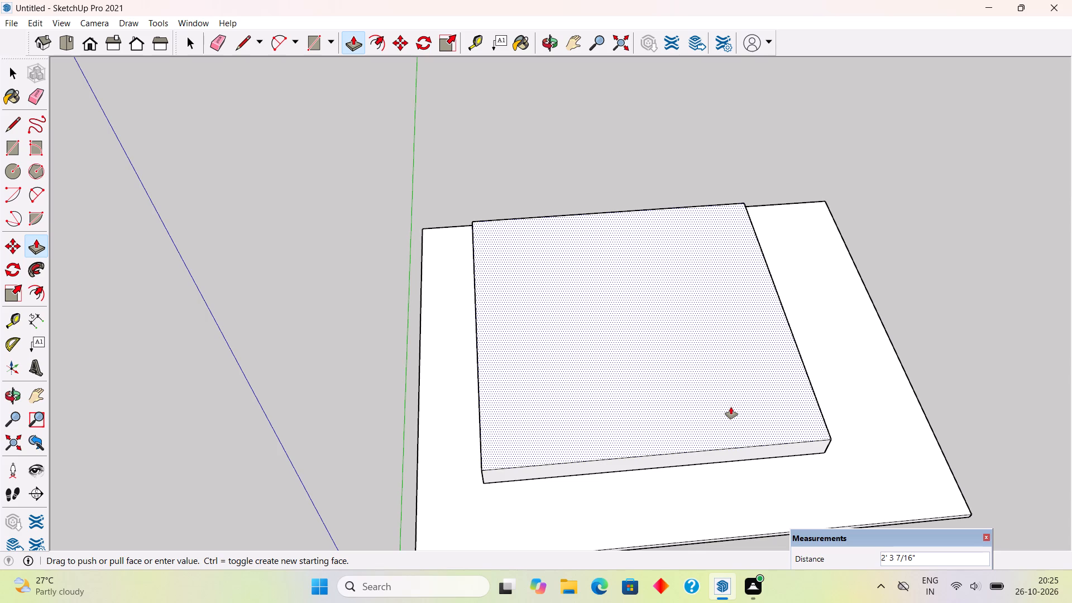
{"action": "type", "text": "1'"}
{"action": "key", "text": "Return"}
Select the entire raised plinth, make it a group, and clear the selection.
{"action": "key", "text": "space"}
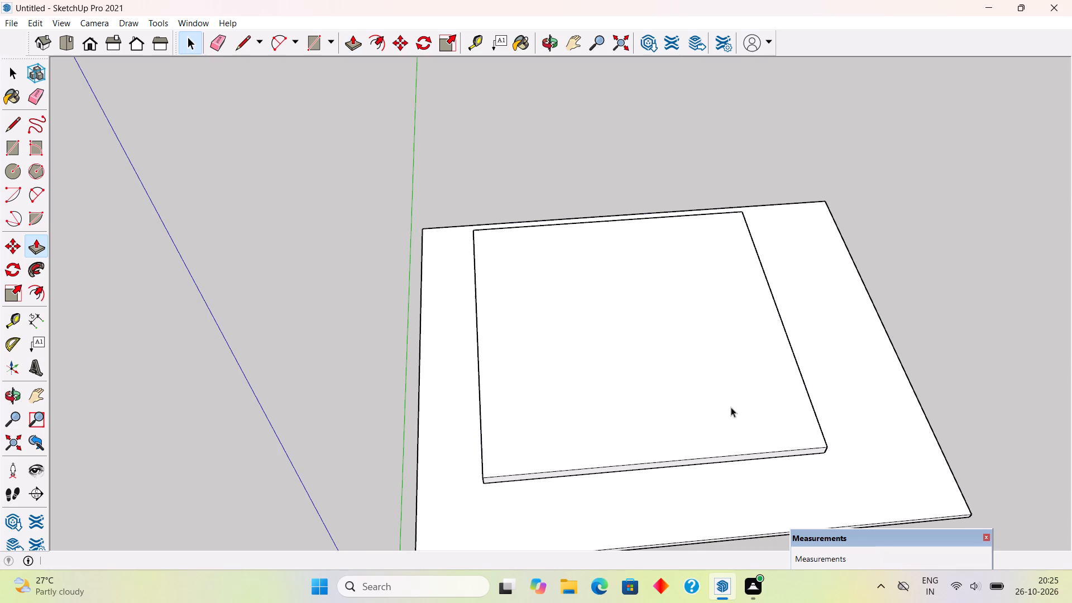
{"action": "triple_click", "coordinate": [728, 410]}
{"action": "right_click", "coordinate": [728, 410]}
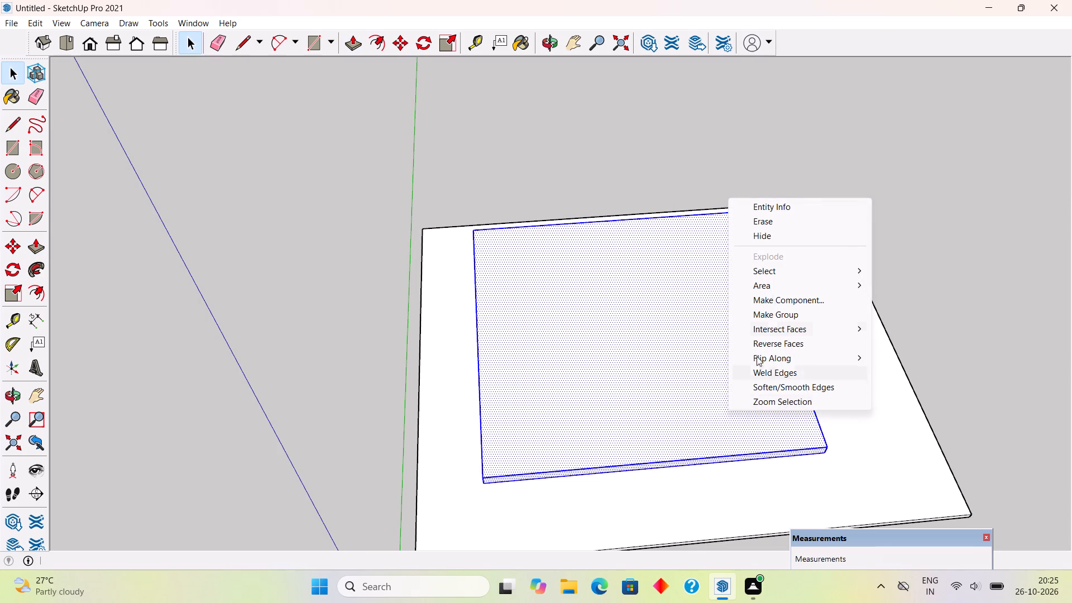
{"action": "left_click", "coordinate": [776, 314]}
{"action": "middle_click_drag", "start_coordinate": [777, 360], "coordinate": [576, 448]}
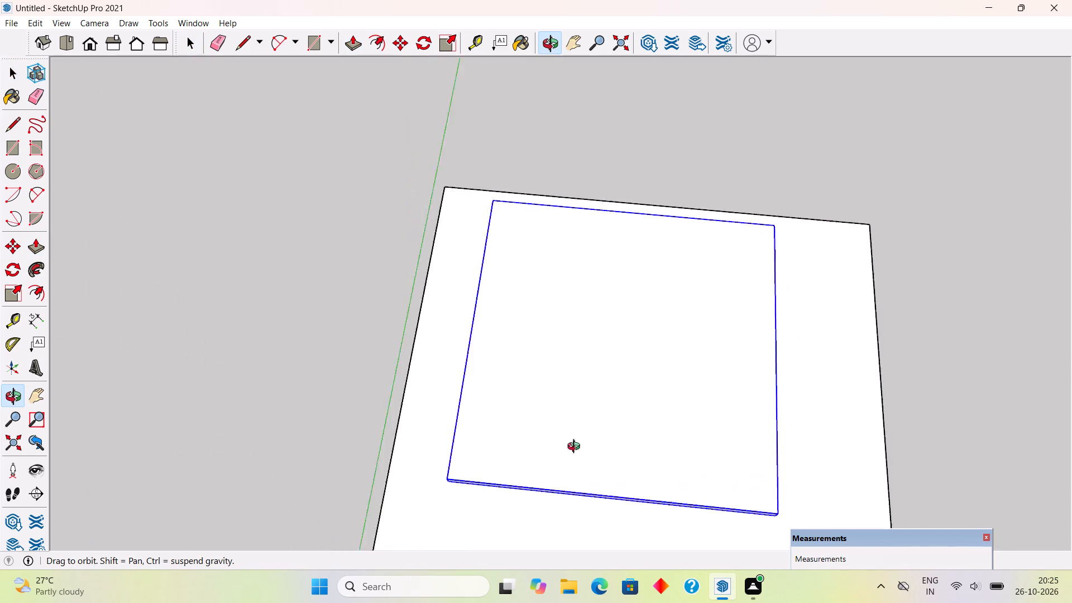
{"action": "middle_click_drag", "start_coordinate": [576, 448], "coordinate": [604, 439]}
{"action": "scroll", "coordinate": [604, 439], "scroll_direction": "down", "scroll_amount": 4}
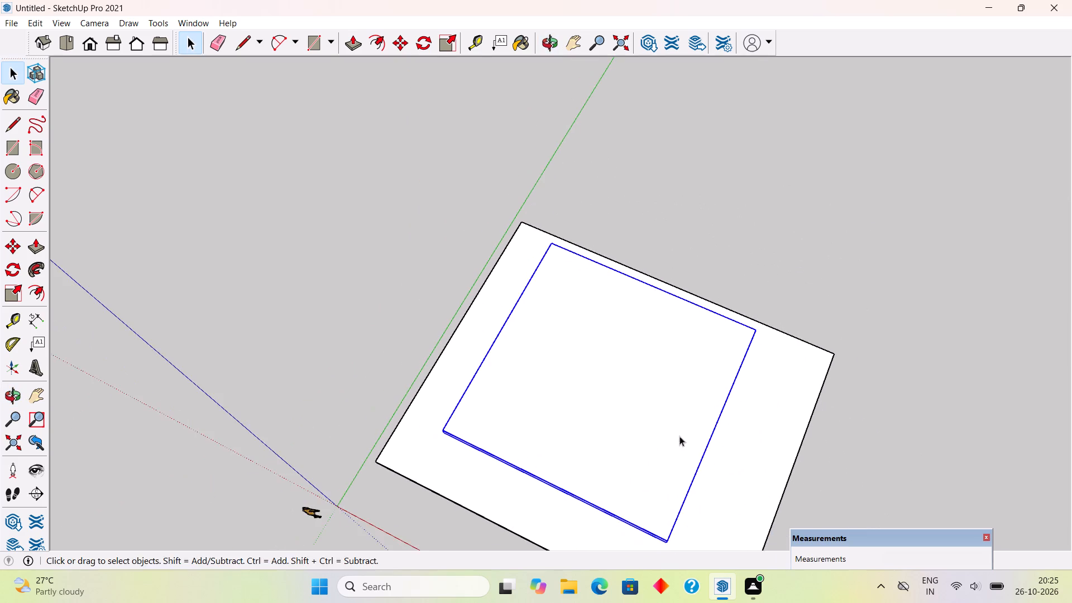
{"action": "middle_click_drag", "start_coordinate": [690, 437], "coordinate": [467, 315]}
{"action": "middle_click_drag", "start_coordinate": [551, 408], "coordinate": [547, 391]}
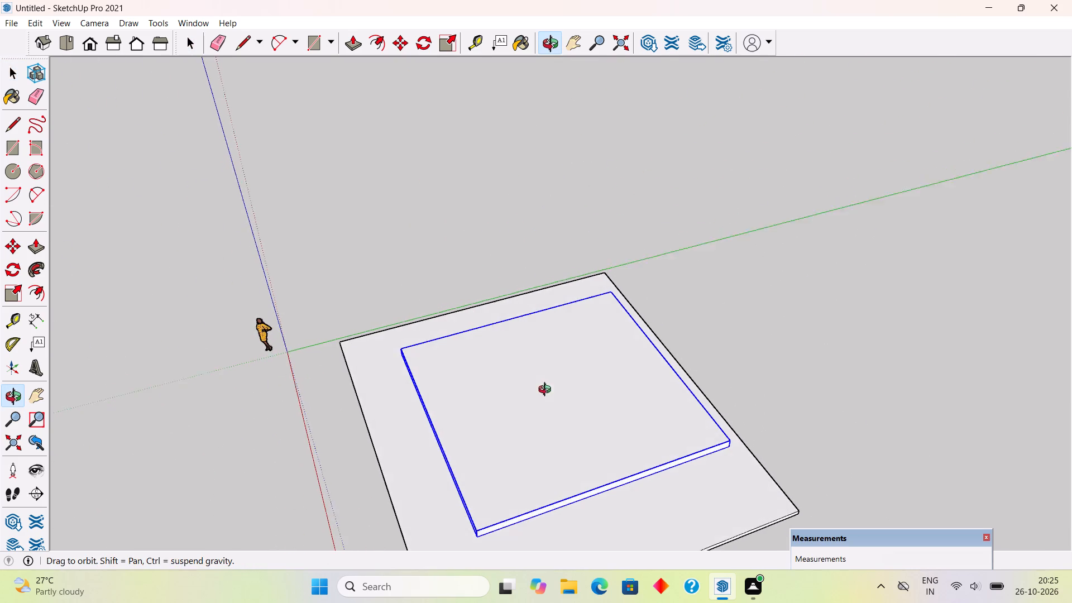
{"action": "middle_click_drag", "start_coordinate": [547, 391], "coordinate": [534, 344]}
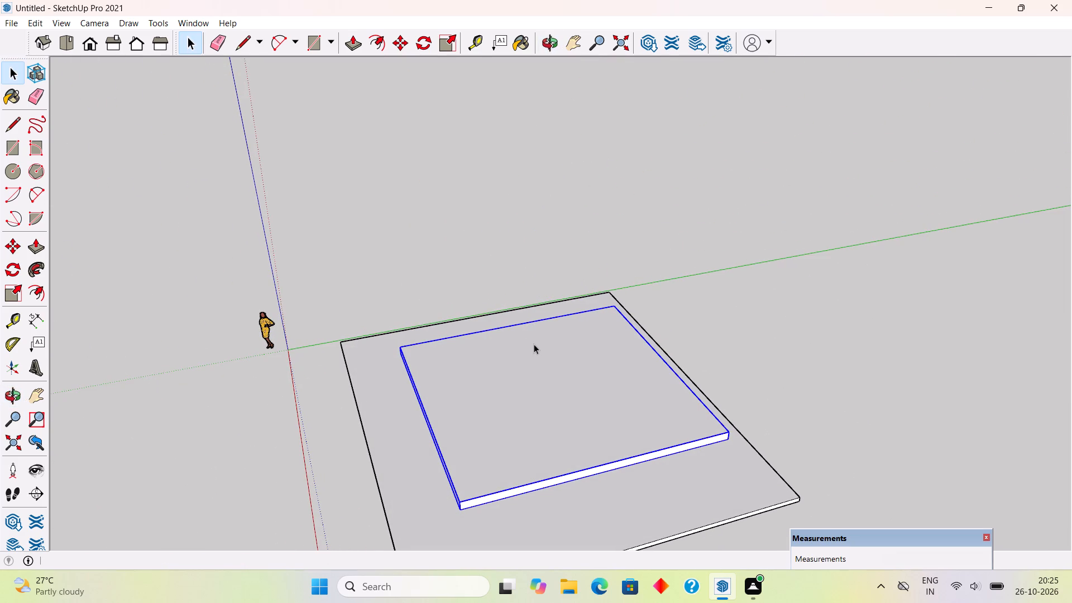
{"action": "middle_click_drag", "start_coordinate": [543, 361], "coordinate": [597, 425]}
{"action": "scroll", "coordinate": [566, 326], "scroll_direction": "down", "scroll_amount": 4}
{"action": "scroll", "coordinate": [625, 452], "scroll_direction": "up", "scroll_amount": 9}
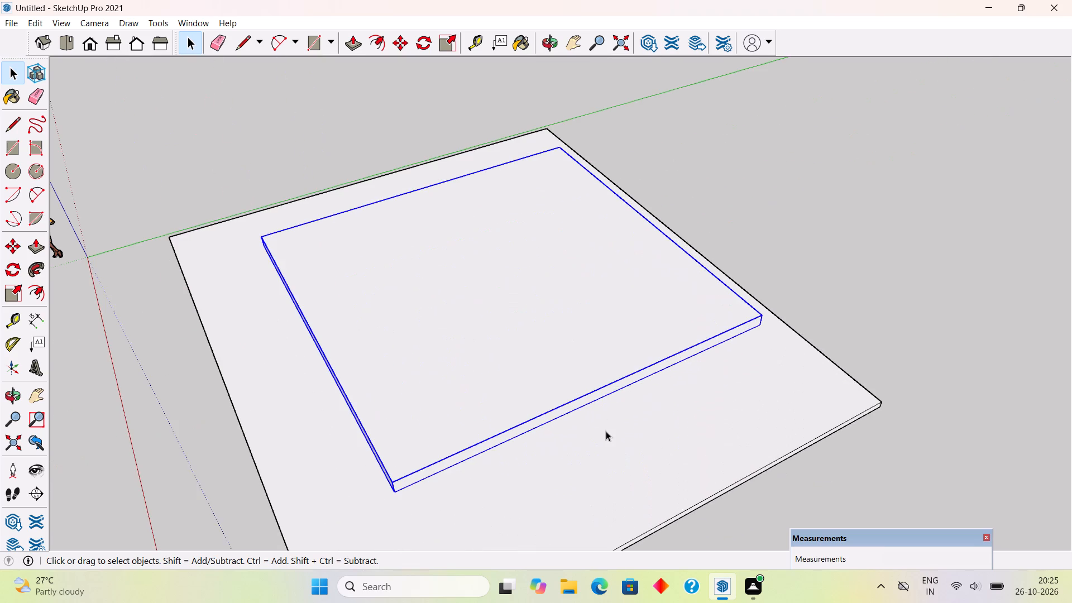
{"action": "left_click", "coordinate": [929, 348]}
Place a guide line on the plinth's top, offset 9" inward from its front edge.
{"action": "middle_click_drag", "start_coordinate": [528, 322], "coordinate": [534, 389]}
{"action": "scroll", "coordinate": [552, 468], "scroll_direction": "up", "scroll_amount": 3}
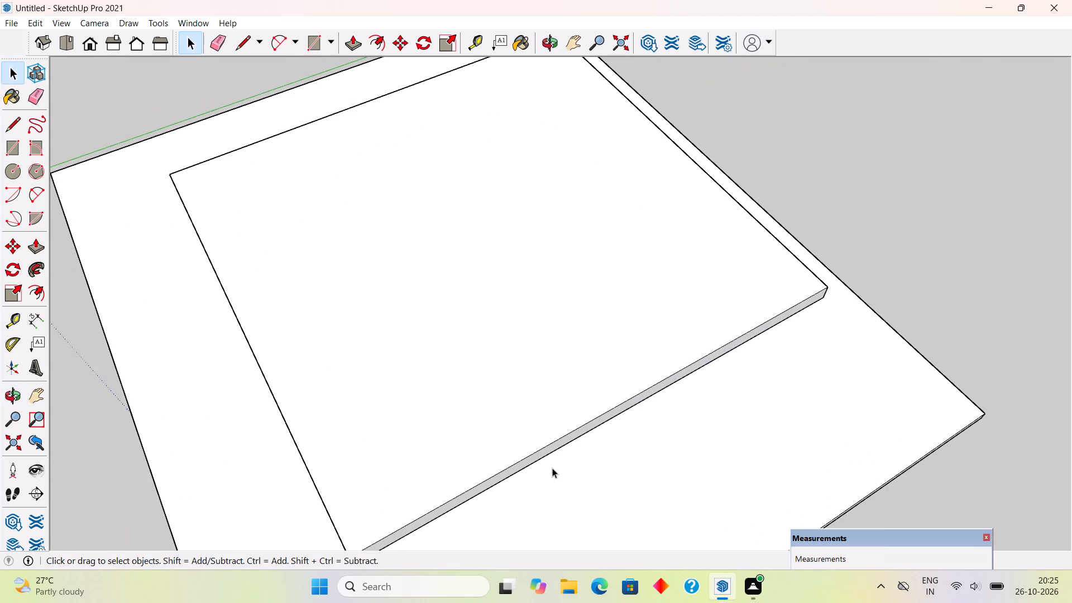
{"action": "key", "text": "t"}
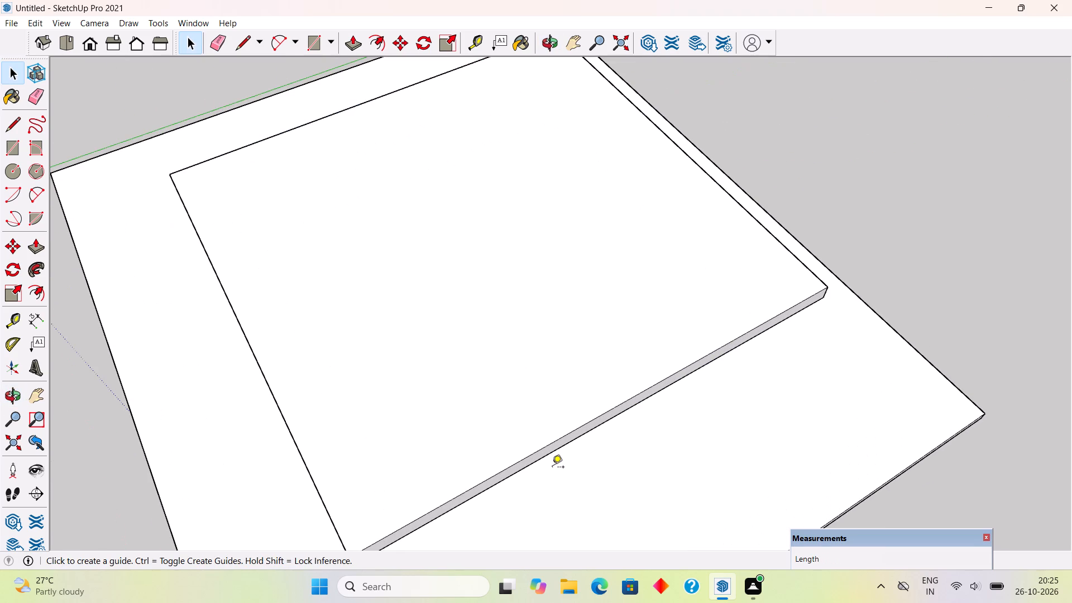
{"action": "left_click", "coordinate": [533, 454]}
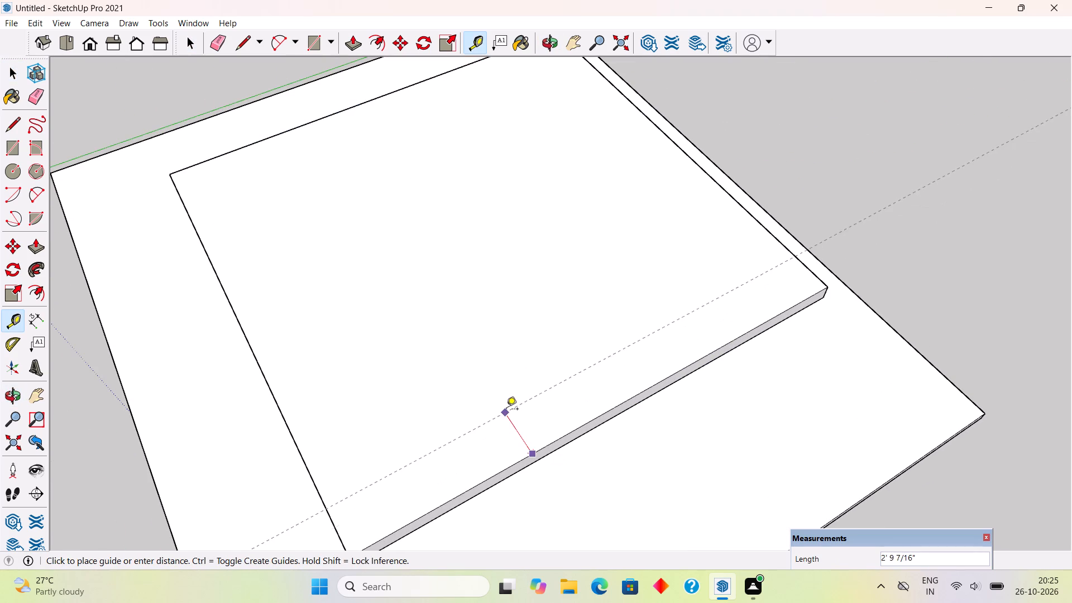
{"action": "type", "text": "9\""}
{"action": "key", "text": "Return"}
Draw a 9" by 30' rectangle on the plinth's top between the guide line and the front edge.
{"action": "key", "text": "r"}
{"action": "scroll", "coordinate": [506, 410], "scroll_direction": "up", "scroll_amount": 1}
{"action": "scroll", "coordinate": [438, 357], "scroll_direction": "down", "scroll_amount": 5}
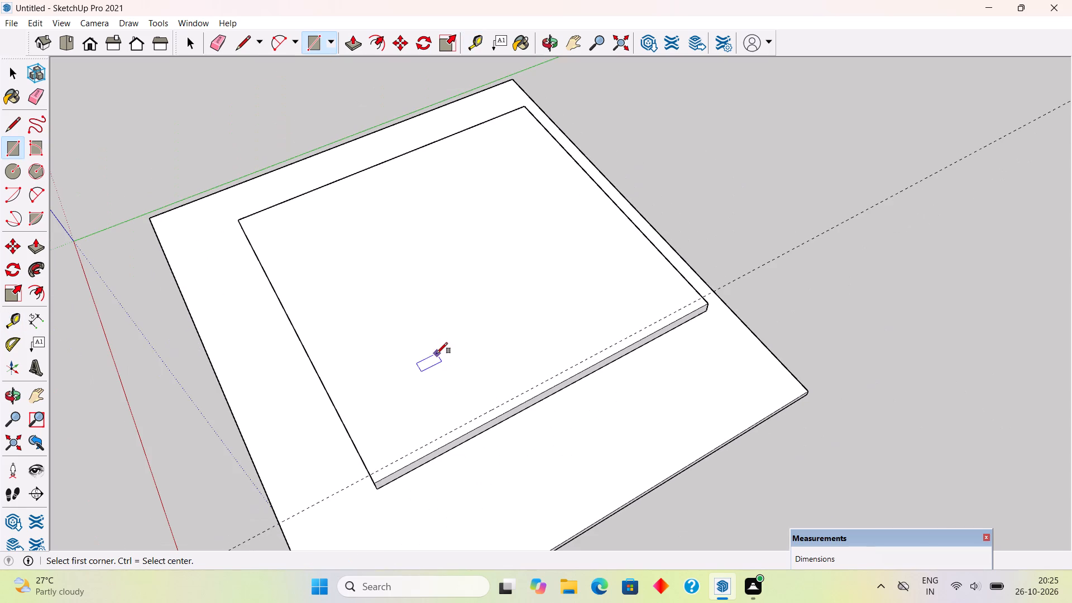
{"action": "left_click", "coordinate": [371, 470]}
{"action": "scroll", "coordinate": [706, 304], "scroll_direction": "up", "scroll_amount": 7}
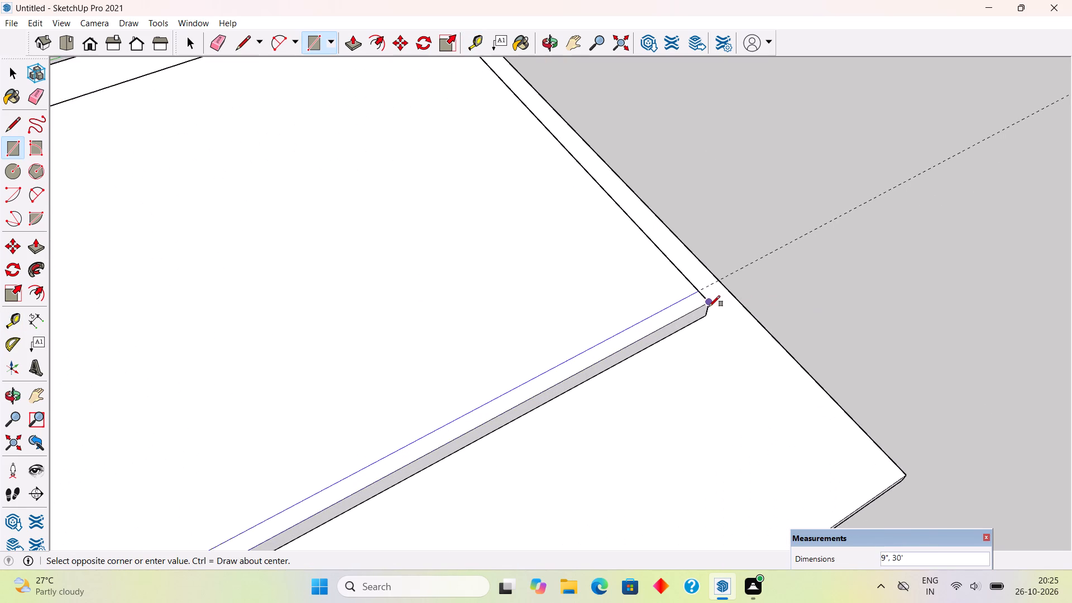
{"action": "left_click", "coordinate": [709, 307]}
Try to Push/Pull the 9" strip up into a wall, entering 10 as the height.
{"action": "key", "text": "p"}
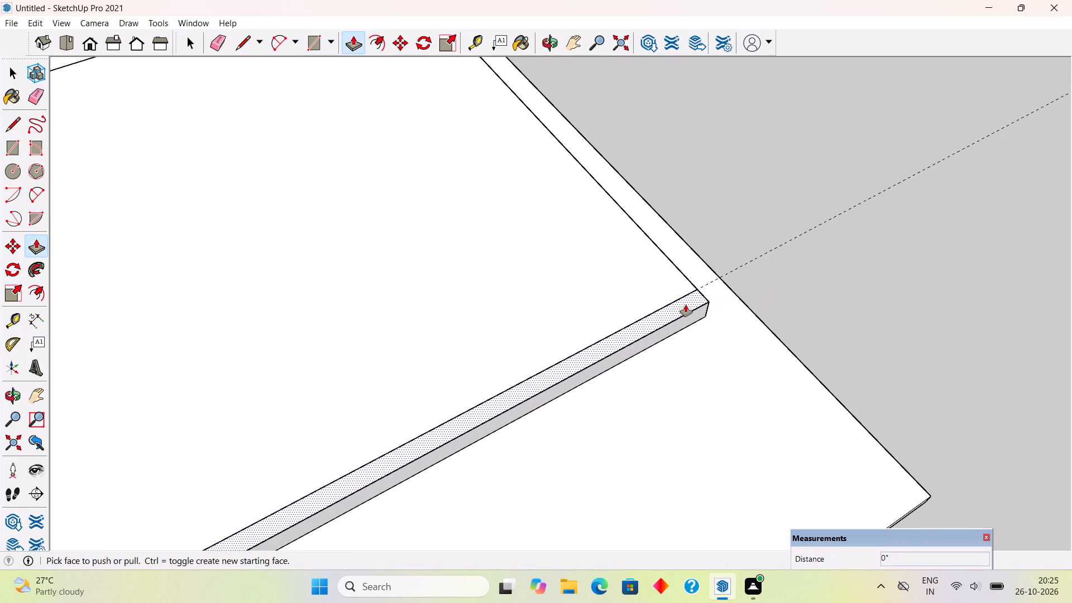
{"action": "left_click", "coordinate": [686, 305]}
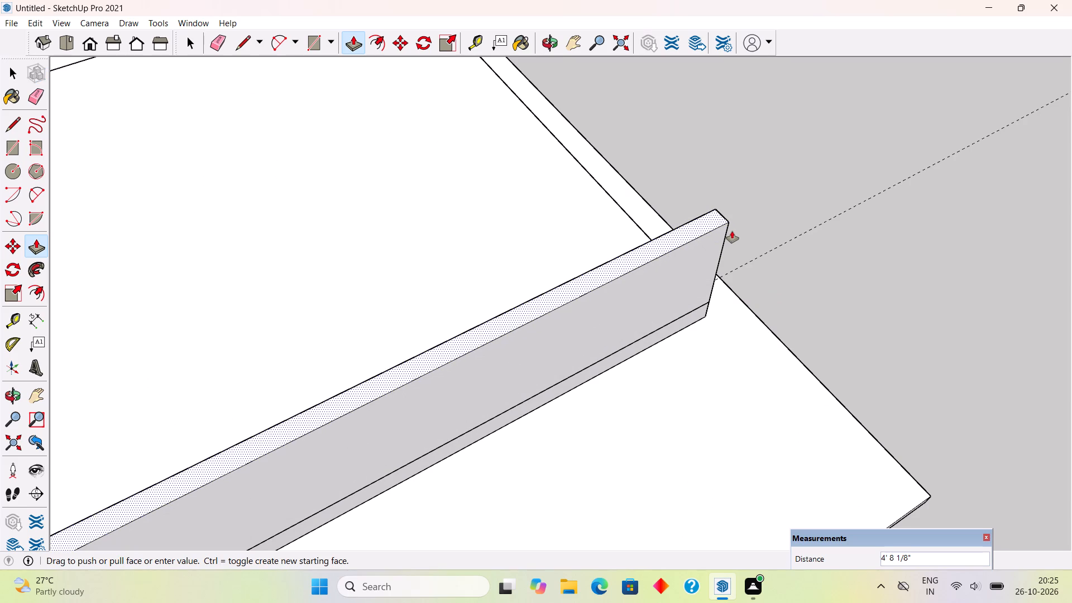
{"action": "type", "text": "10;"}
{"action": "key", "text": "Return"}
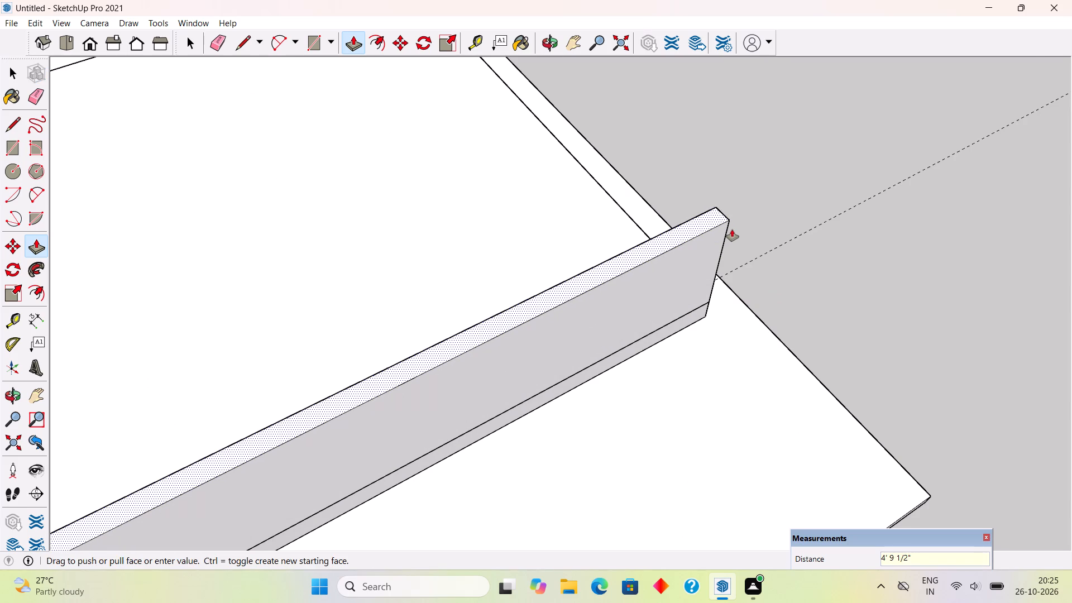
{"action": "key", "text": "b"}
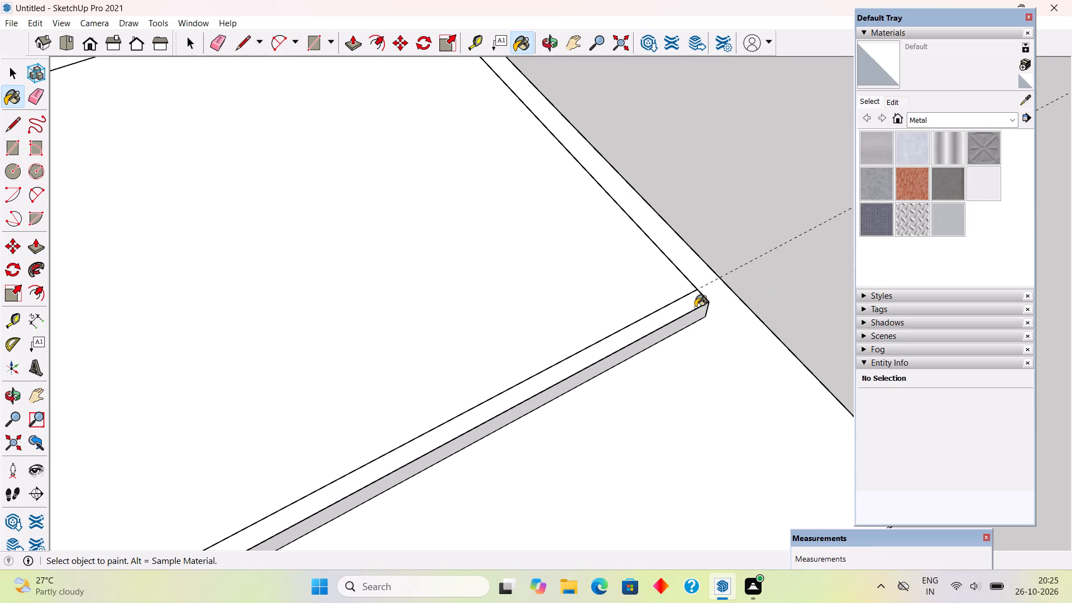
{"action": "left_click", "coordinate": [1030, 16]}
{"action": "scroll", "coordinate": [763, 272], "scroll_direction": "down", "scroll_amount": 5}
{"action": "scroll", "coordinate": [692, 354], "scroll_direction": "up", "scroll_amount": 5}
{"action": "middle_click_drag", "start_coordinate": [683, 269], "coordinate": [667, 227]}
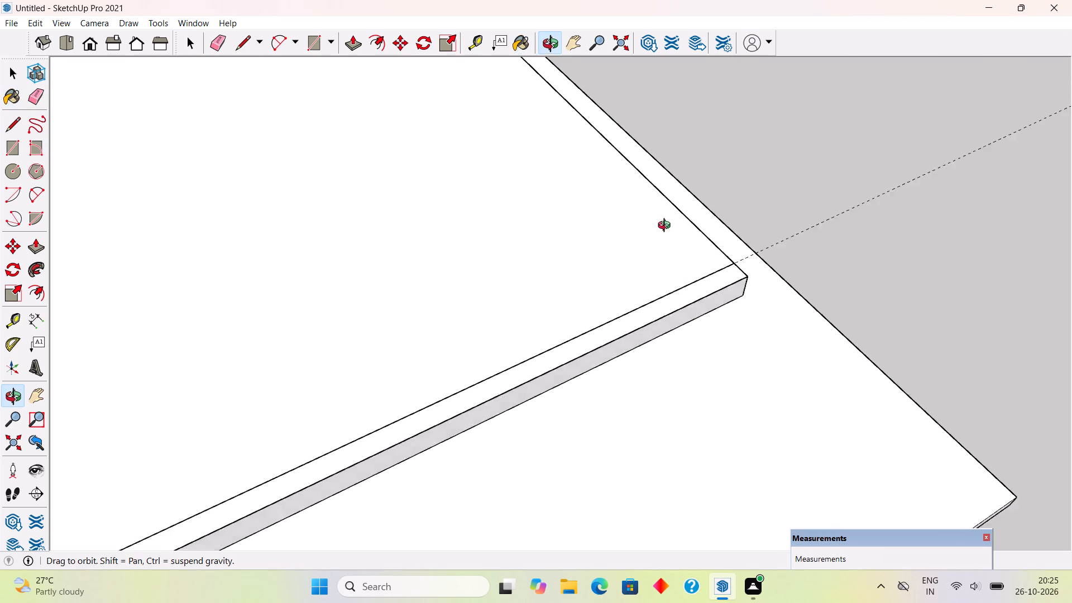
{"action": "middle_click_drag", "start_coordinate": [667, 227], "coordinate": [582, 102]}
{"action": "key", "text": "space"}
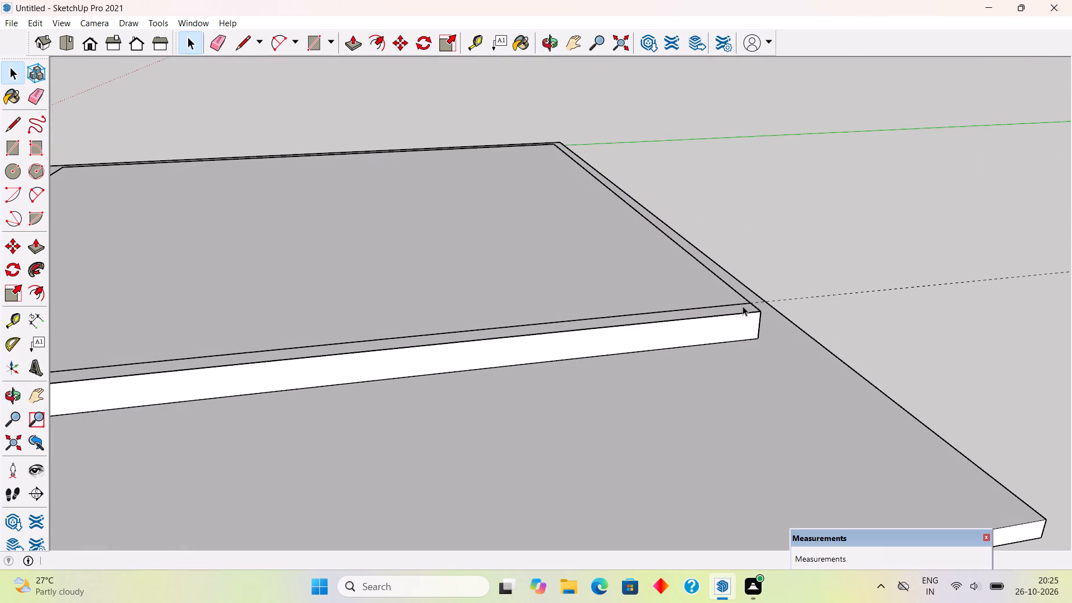
Push/Pull the 9" strip on the plinth's front edge up 10' into a wall.
{"action": "left_click", "coordinate": [742, 310]}
{"action": "middle_click_drag", "start_coordinate": [742, 310], "coordinate": [799, 542]}
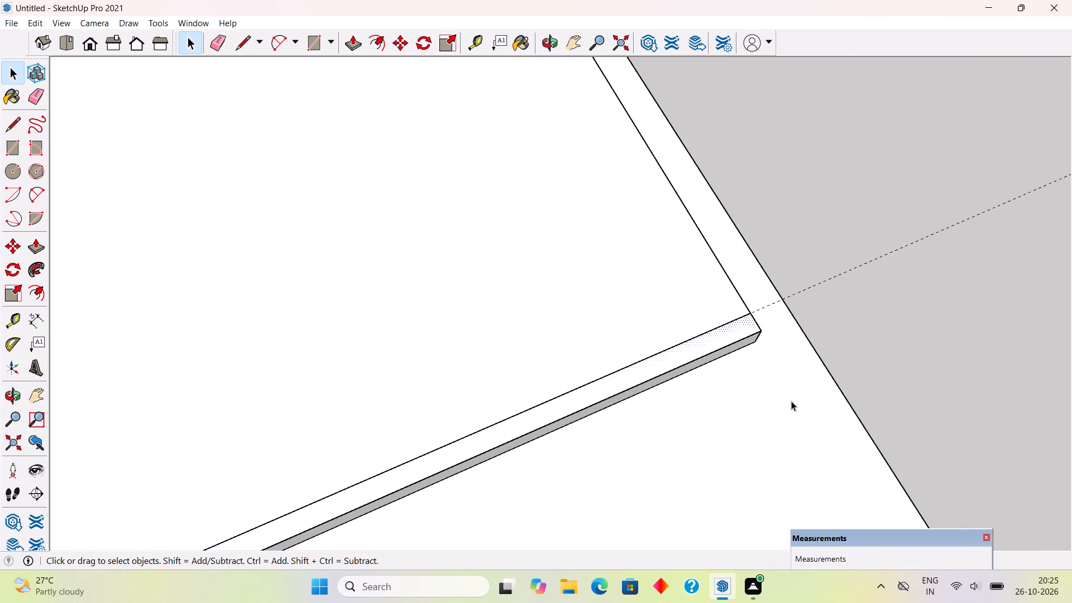
{"action": "key", "text": "p"}
{"action": "left_click", "coordinate": [751, 327]}
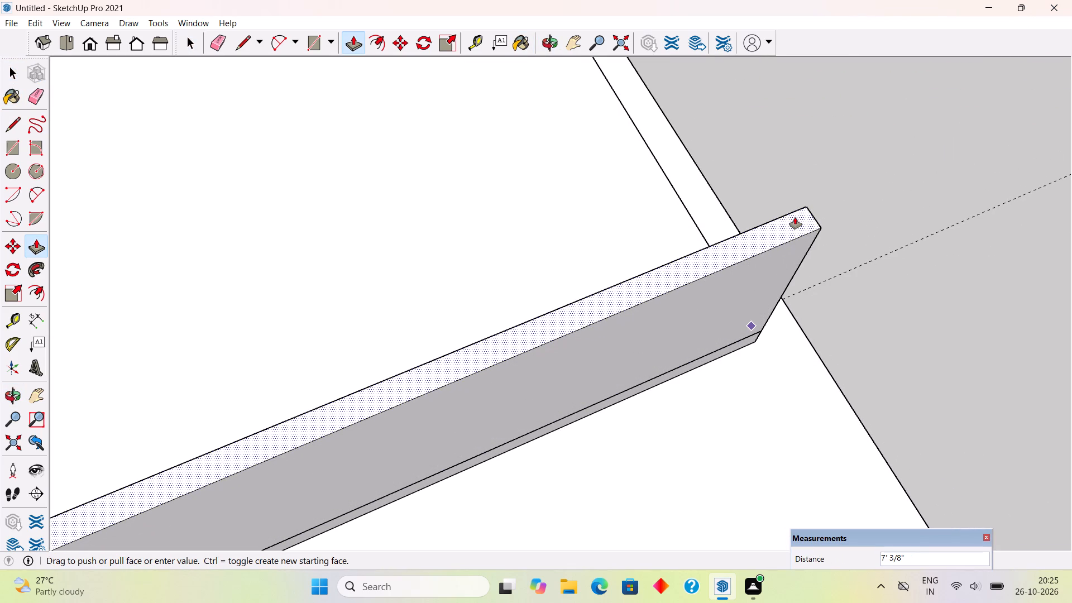
{"action": "type", "text": "10'"}
{"action": "key", "text": "Return"}
{"action": "key", "text": "space"}
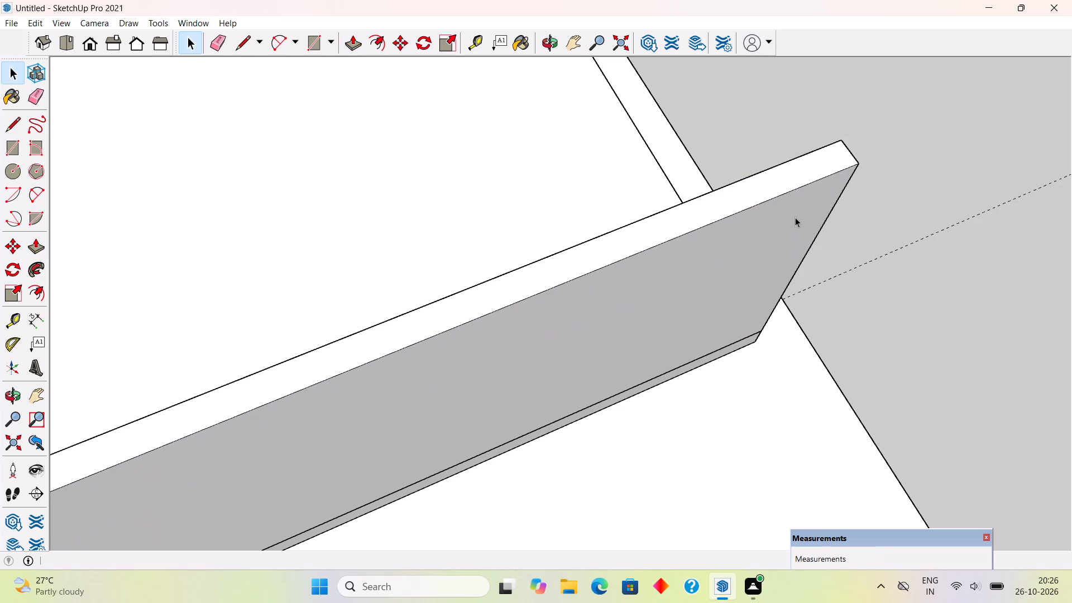
Select the entire front wall with all its connected faces and edges and make it a group.
{"action": "scroll", "coordinate": [796, 217], "scroll_direction": "down", "scroll_amount": 9}
{"action": "middle_click_drag", "start_coordinate": [782, 324], "coordinate": [777, 126]}
{"action": "scroll", "coordinate": [621, 397], "scroll_direction": "up", "scroll_amount": 2}
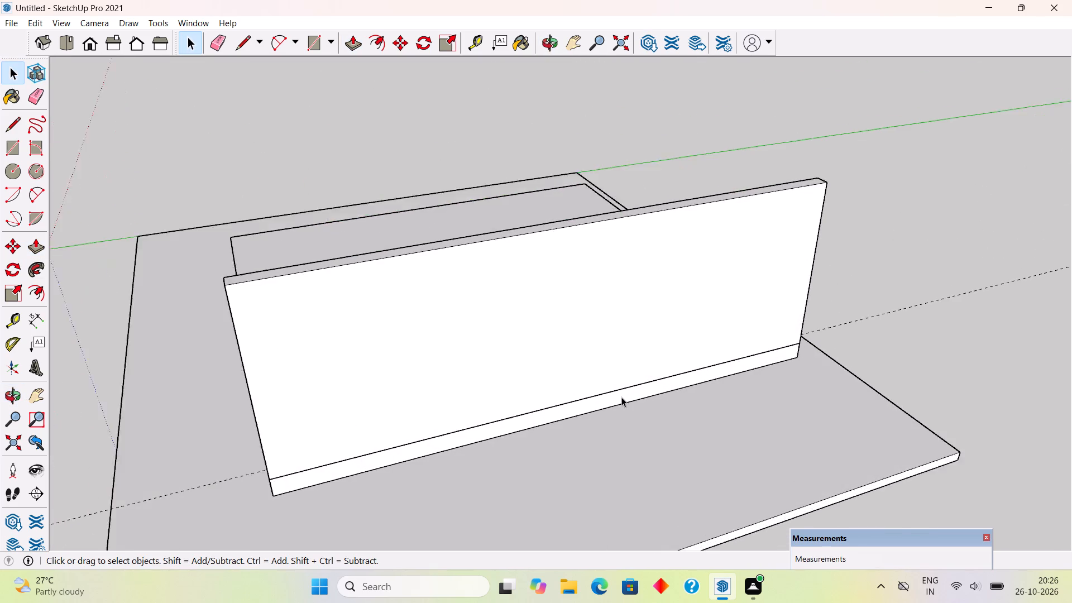
{"action": "scroll", "coordinate": [621, 397], "scroll_direction": "up", "scroll_amount": 1}
{"action": "middle_click_drag", "start_coordinate": [546, 473], "coordinate": [715, 362]}
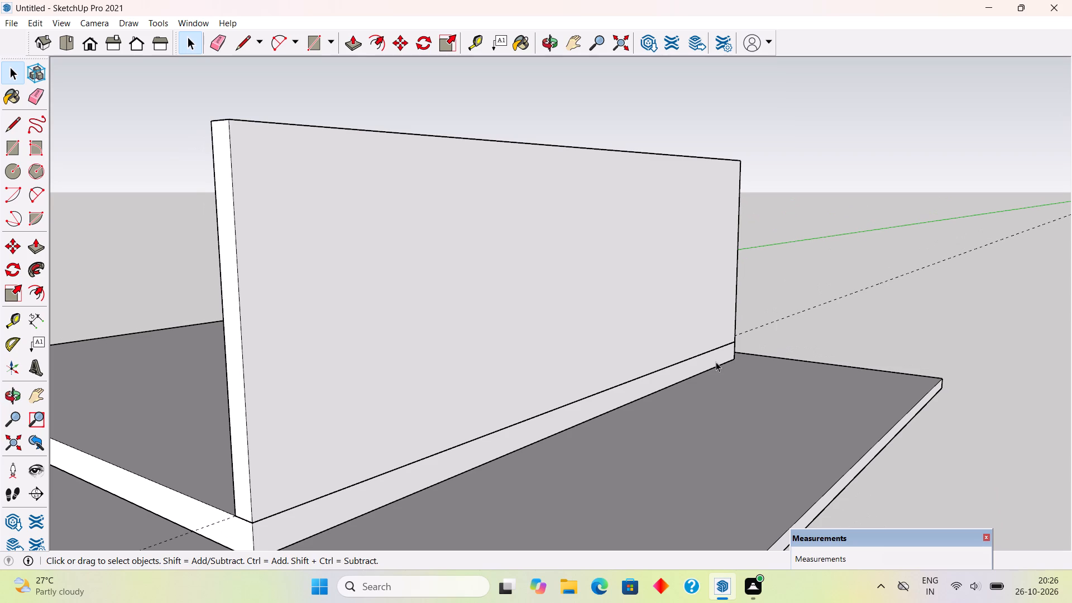
{"action": "scroll", "coordinate": [717, 362], "scroll_direction": "up", "scroll_amount": 3}
{"action": "scroll", "coordinate": [717, 362], "scroll_direction": "down", "scroll_amount": 5}
{"action": "middle_click_drag", "start_coordinate": [733, 358], "coordinate": [547, 337]}
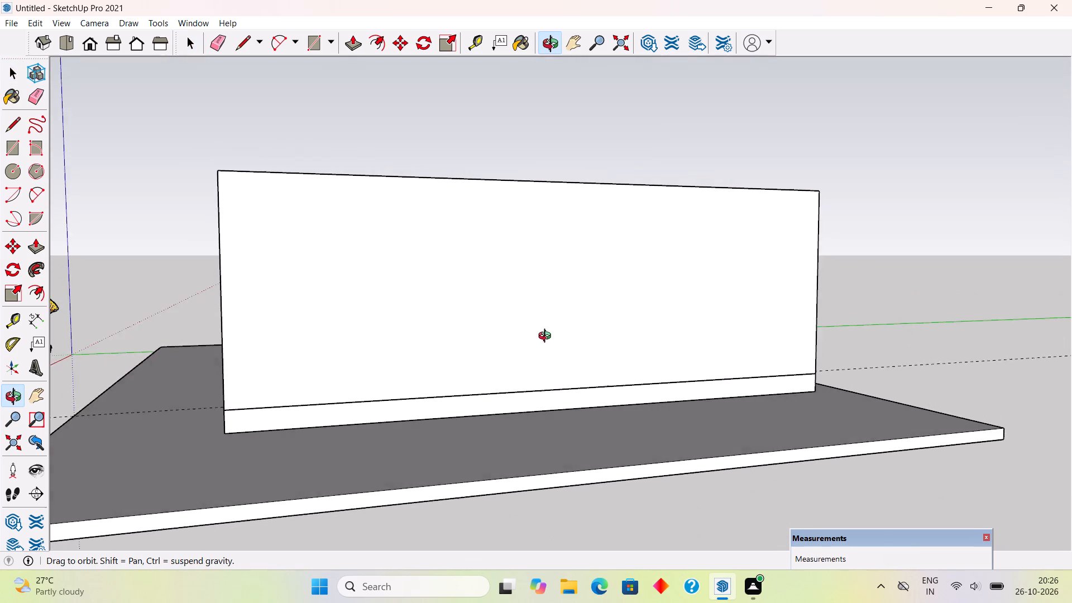
{"action": "middle_click_drag", "start_coordinate": [547, 337], "coordinate": [559, 346]}
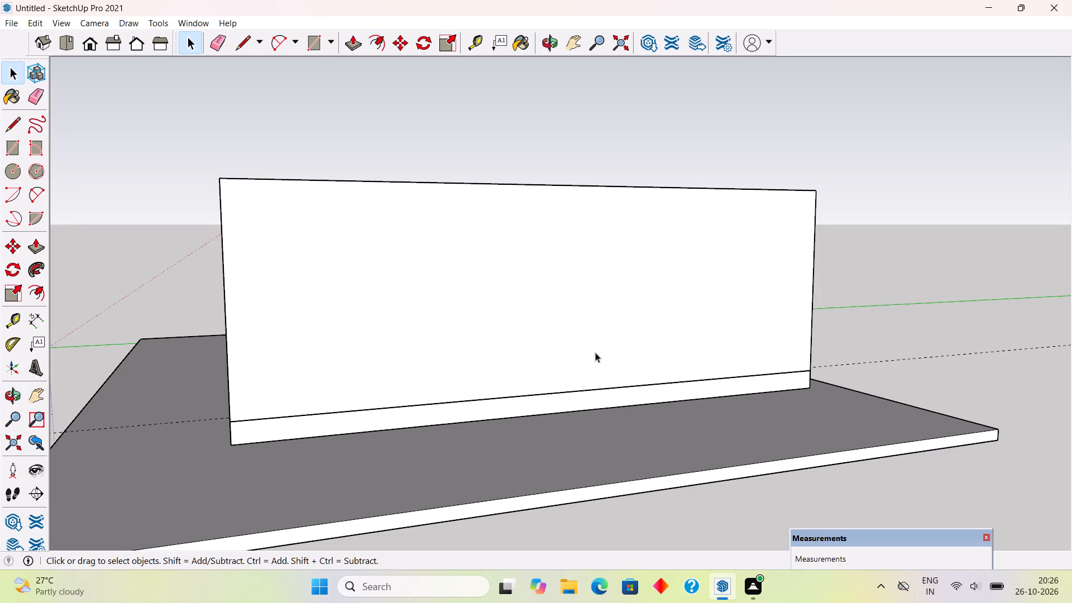
{"action": "middle_click_drag", "start_coordinate": [591, 276], "coordinate": [778, 446]}
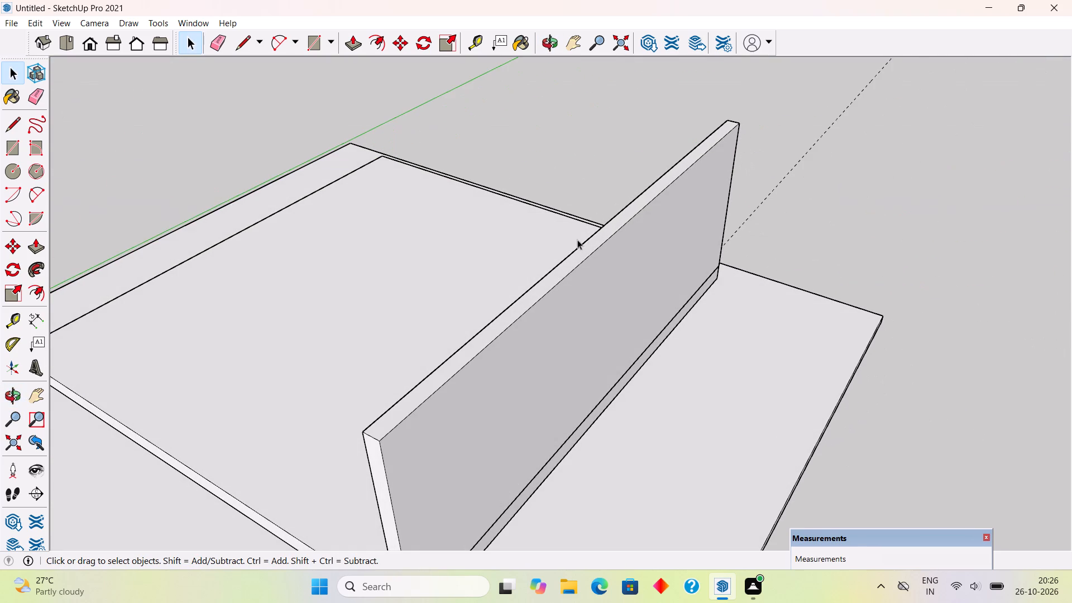
{"action": "double_click", "coordinate": [592, 297]}
{"action": "left_click", "coordinate": [592, 297]}
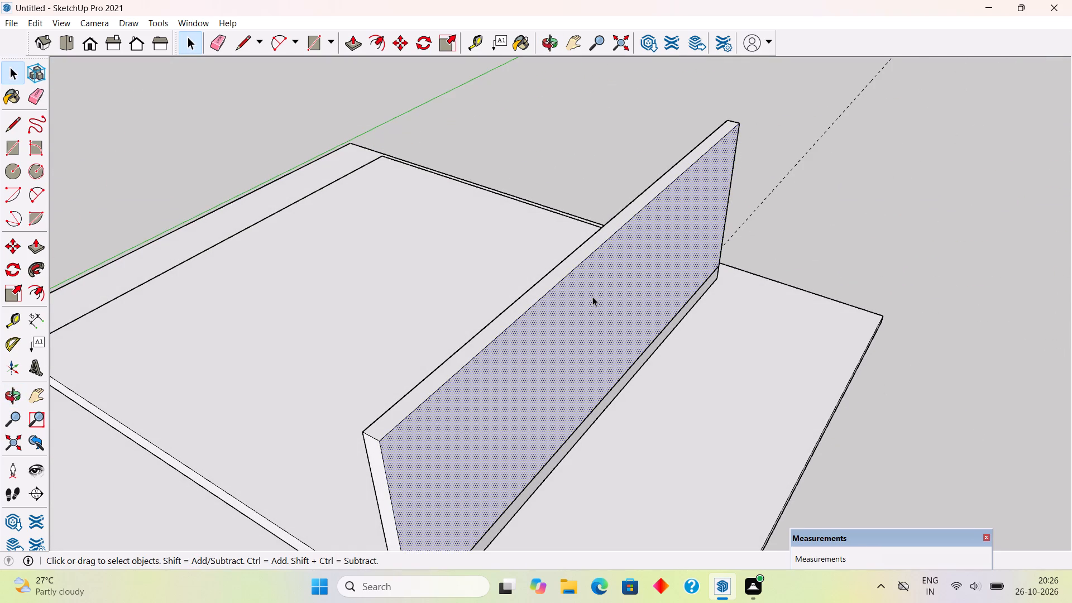
{"action": "triple_click", "coordinate": [592, 296]}
{"action": "right_click", "coordinate": [592, 296]}
{"action": "left_click", "coordinate": [663, 411]}
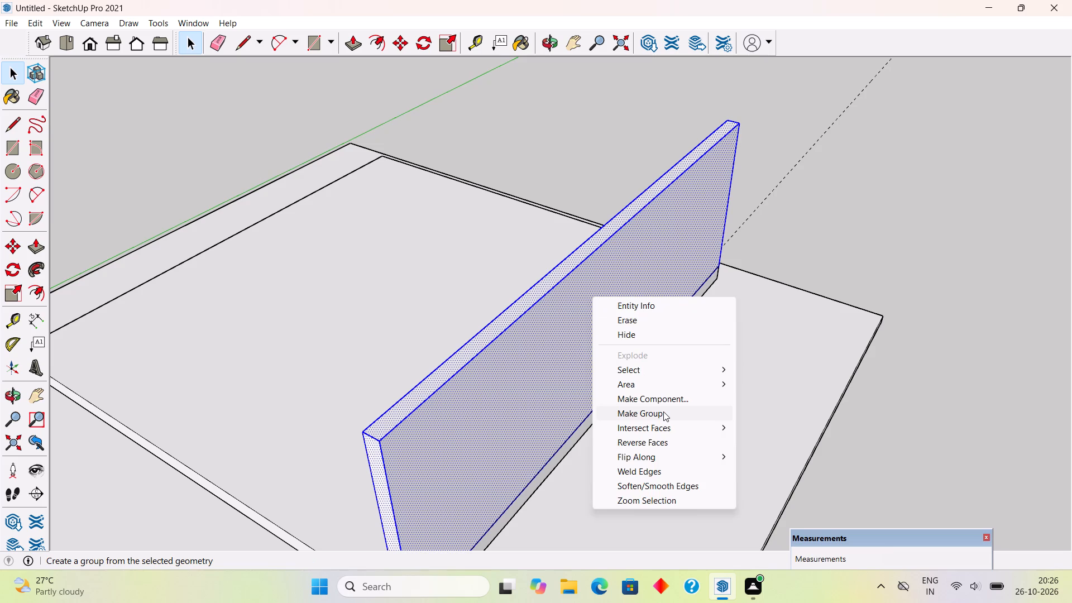
Open the front wall group, Push/Pull its top face up another 3', and close the group.
{"action": "double_click", "coordinate": [631, 330]}
{"action": "left_click", "coordinate": [631, 330]}
{"action": "key", "text": "p"}
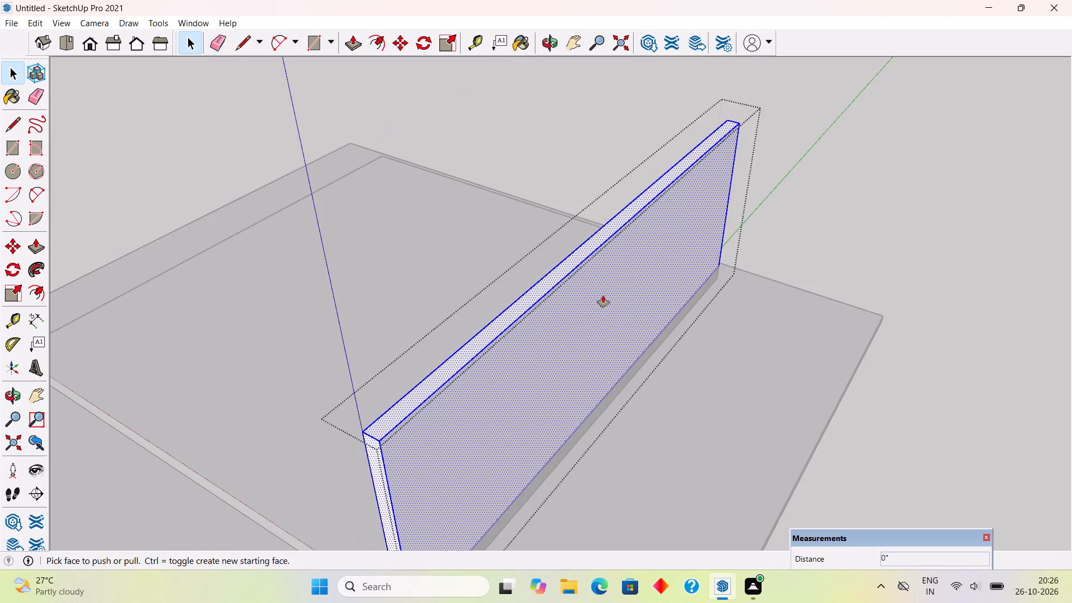
{"action": "left_click", "coordinate": [541, 290]}
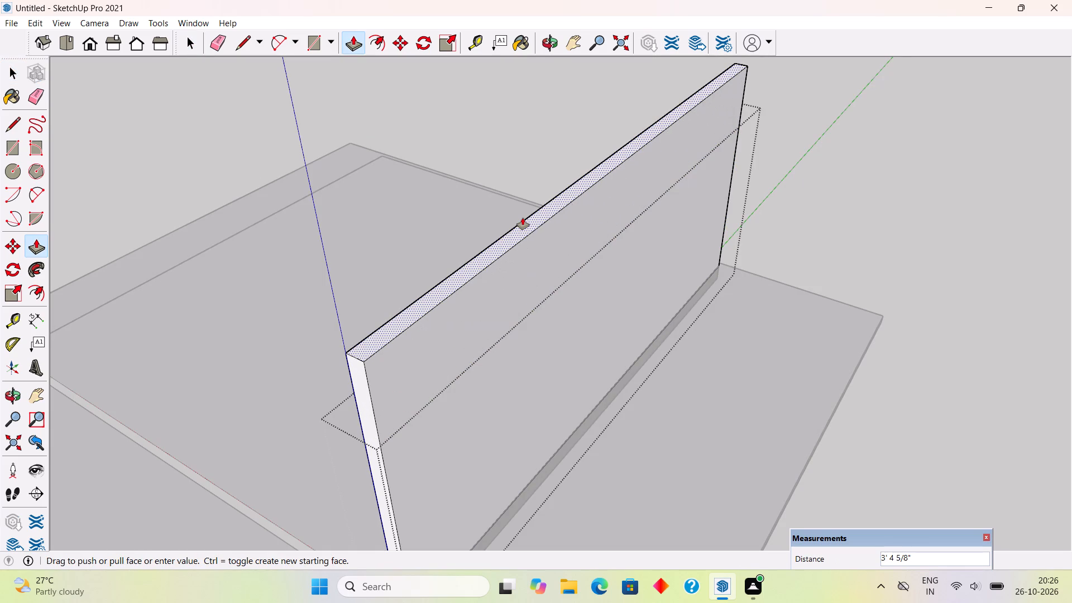
{"action": "type", "text": "3'"}
{"action": "key", "text": "Return"}
{"action": "key", "text": "space"}
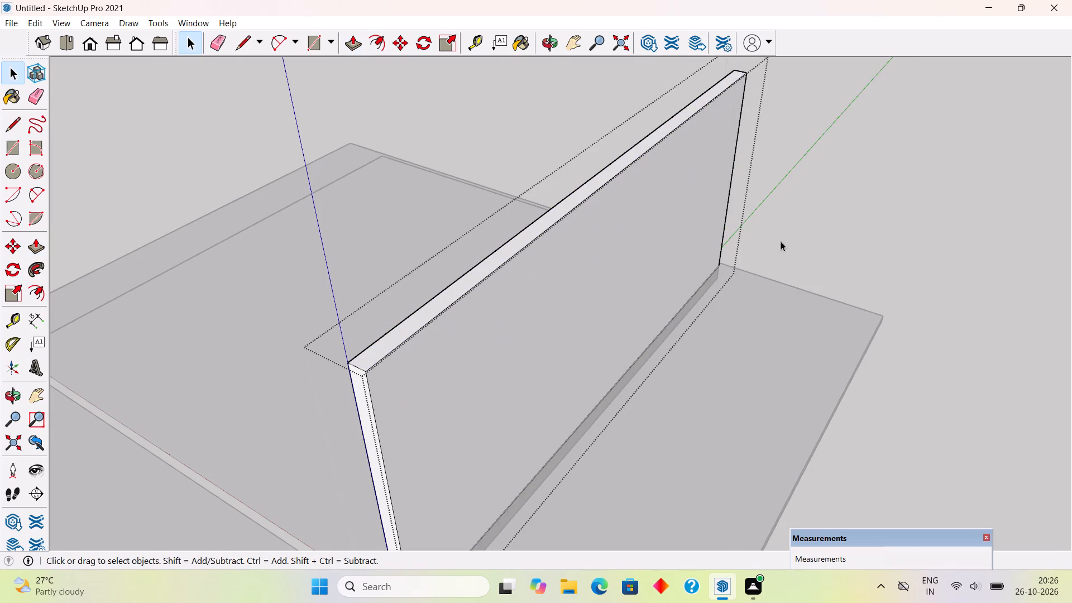
{"action": "left_click", "coordinate": [826, 220]}
Place horizontal guide lines on the front wall, one 3' above its bottom edge and another 5' above that guide.
{"action": "middle_click_drag", "start_coordinate": [712, 323], "coordinate": [500, 189]}
{"action": "scroll", "coordinate": [500, 189], "scroll_direction": "down", "scroll_amount": 5}
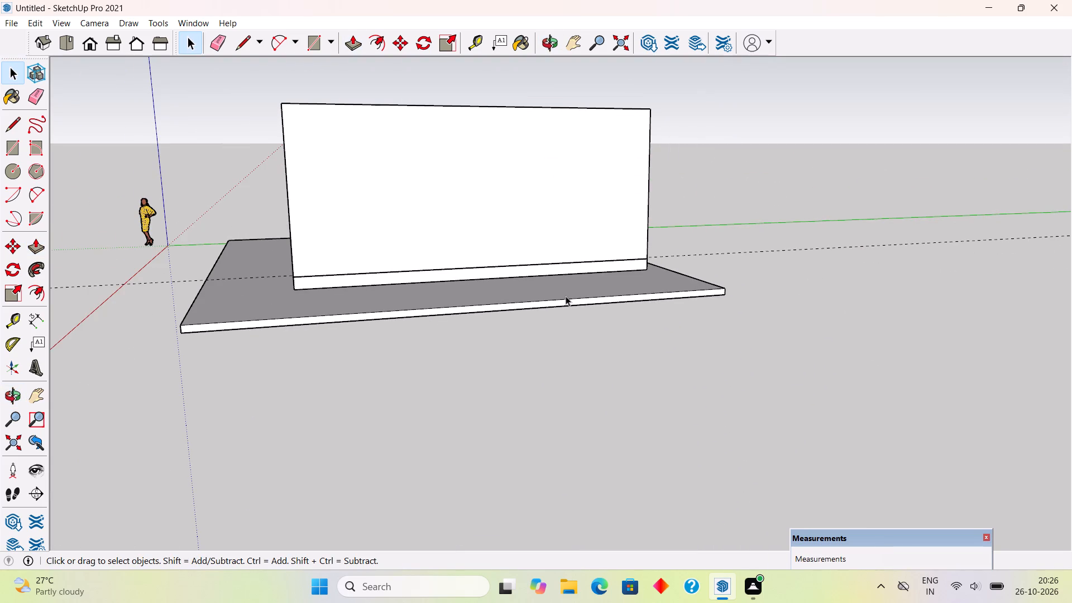
{"action": "scroll", "coordinate": [566, 240], "scroll_direction": "down", "scroll_amount": 3}
{"action": "middle_click_drag", "start_coordinate": [581, 322], "coordinate": [628, 332]}
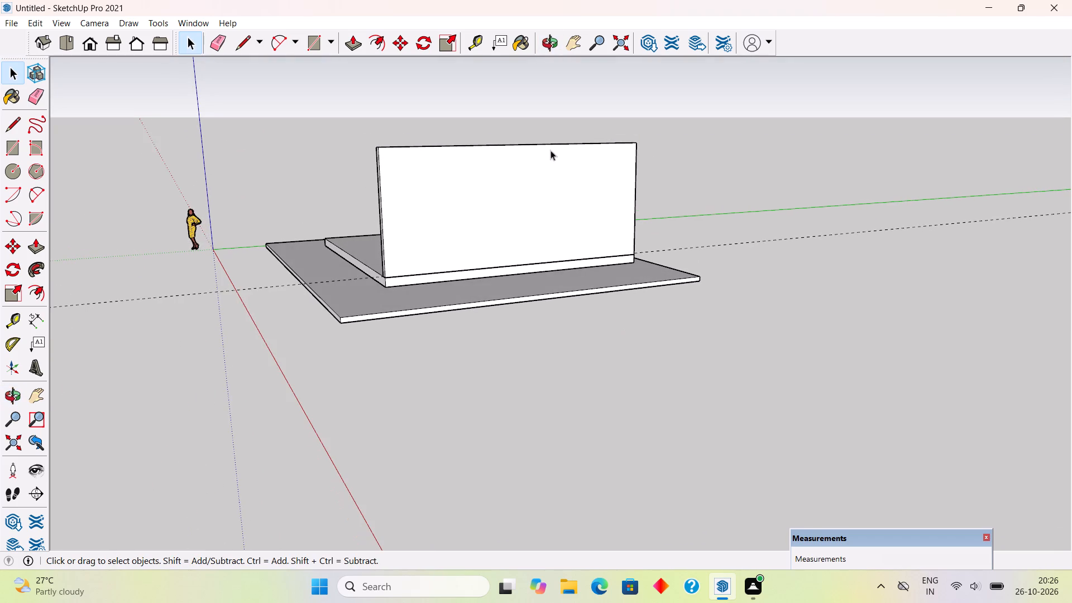
{"action": "scroll", "coordinate": [544, 126], "scroll_direction": "up", "scroll_amount": 7}
{"action": "middle_click_drag", "start_coordinate": [583, 281], "coordinate": [663, 281]}
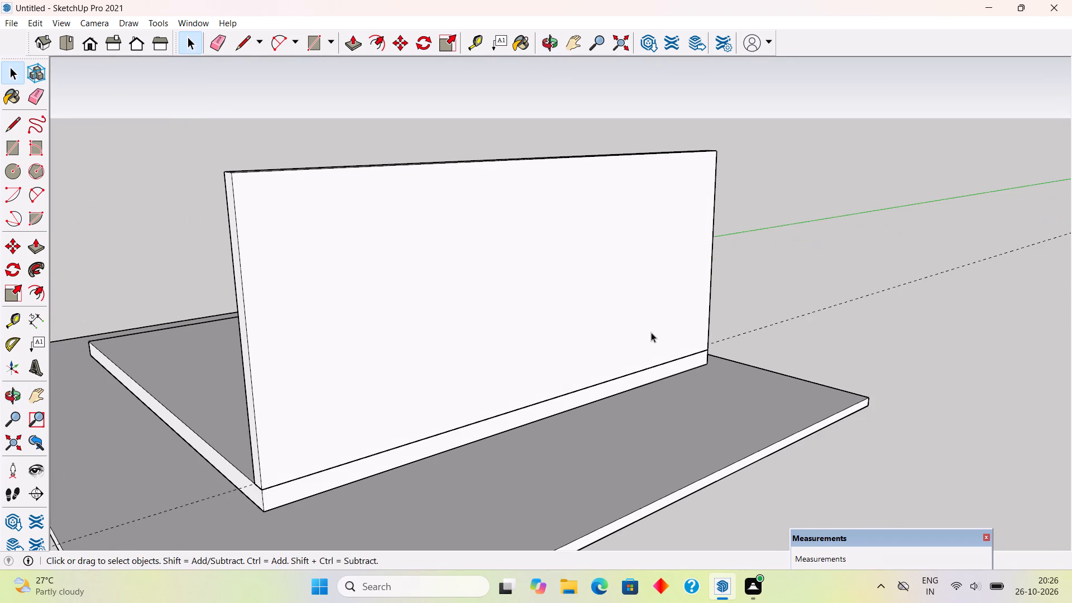
{"action": "key", "text": "t"}
{"action": "left_click", "coordinate": [620, 375]}
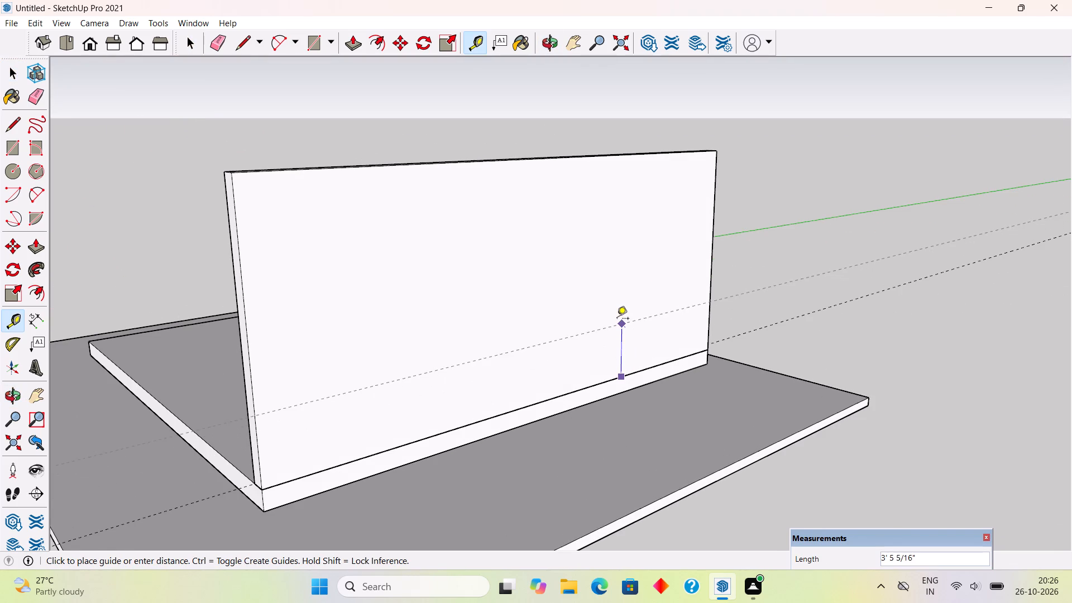
{"action": "type", "text": "3'"}
{"action": "key", "text": "Return"}
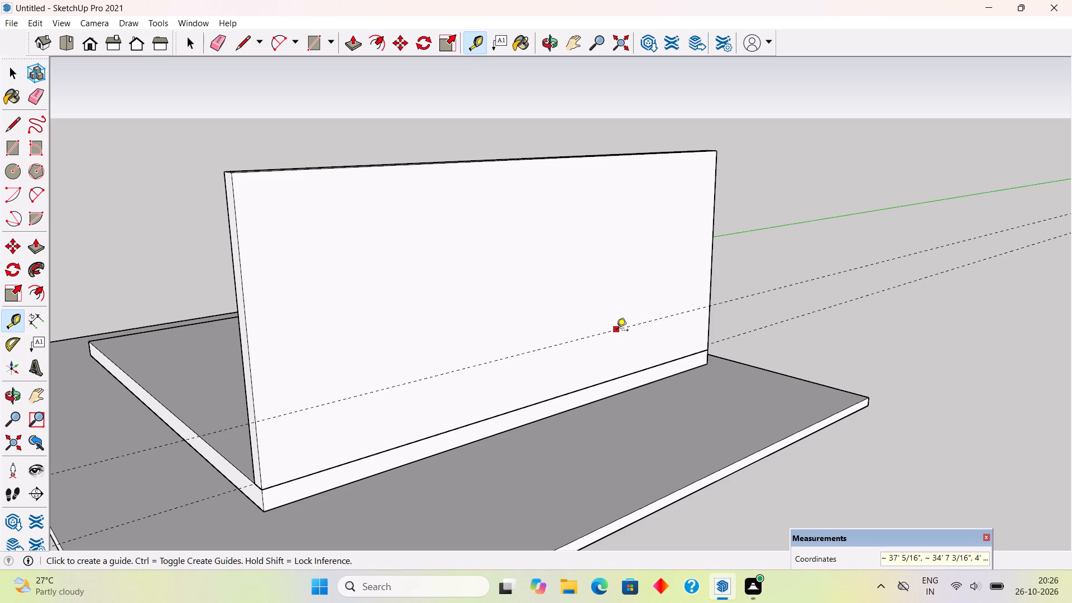
{"action": "left_click", "coordinate": [616, 331]}
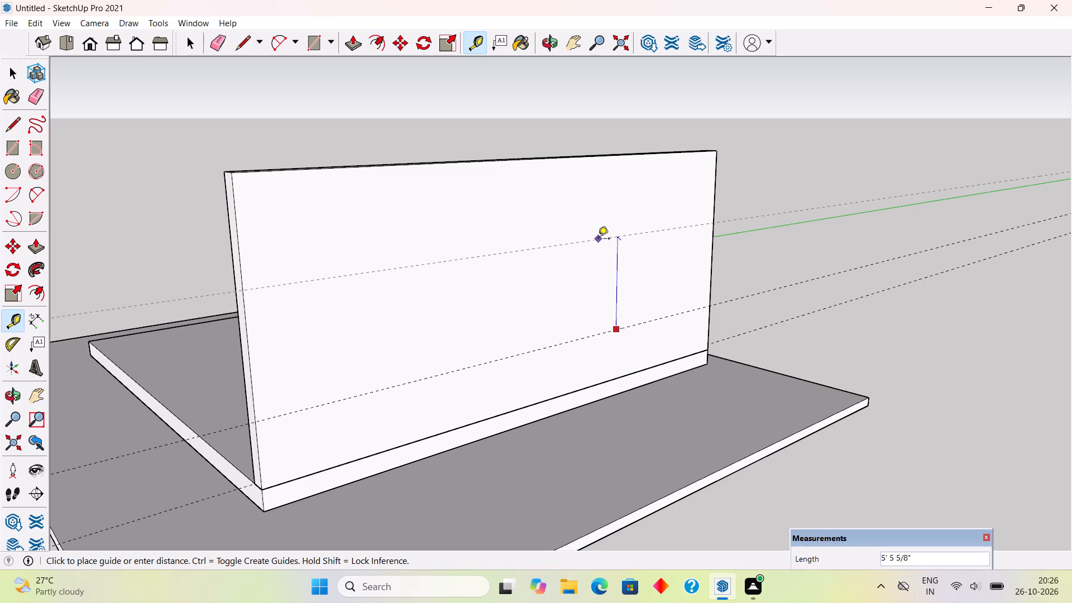
{"action": "type", "text": "5'"}
{"action": "key", "text": "Return"}
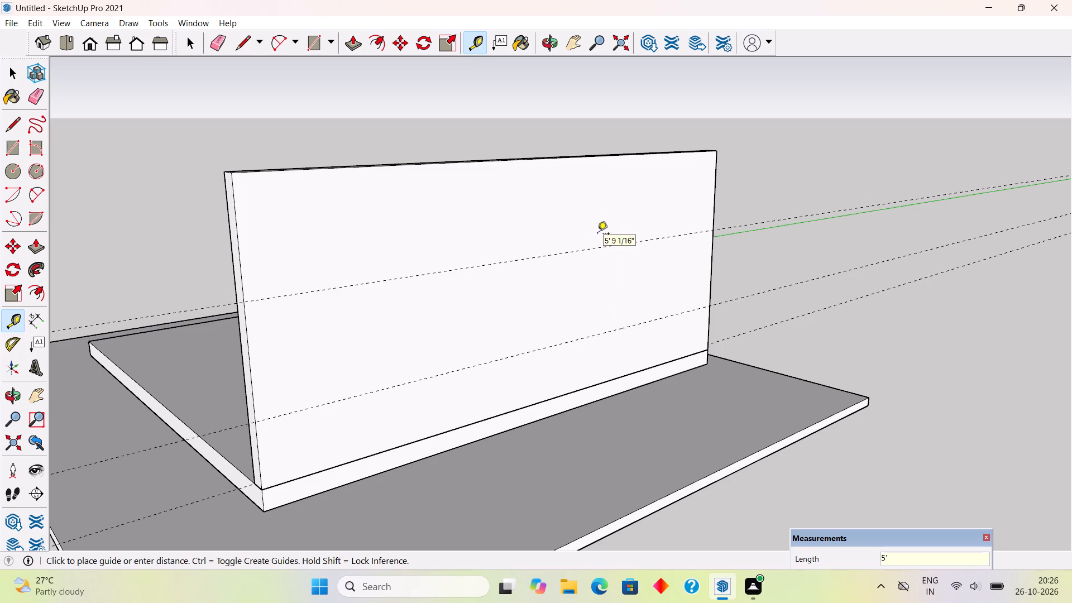
Place vertical guide lines on the front wall, one 5' in from its right-hand edge and another 6' further in.
{"action": "middle_click_drag", "start_coordinate": [720, 264], "coordinate": [604, 244]}
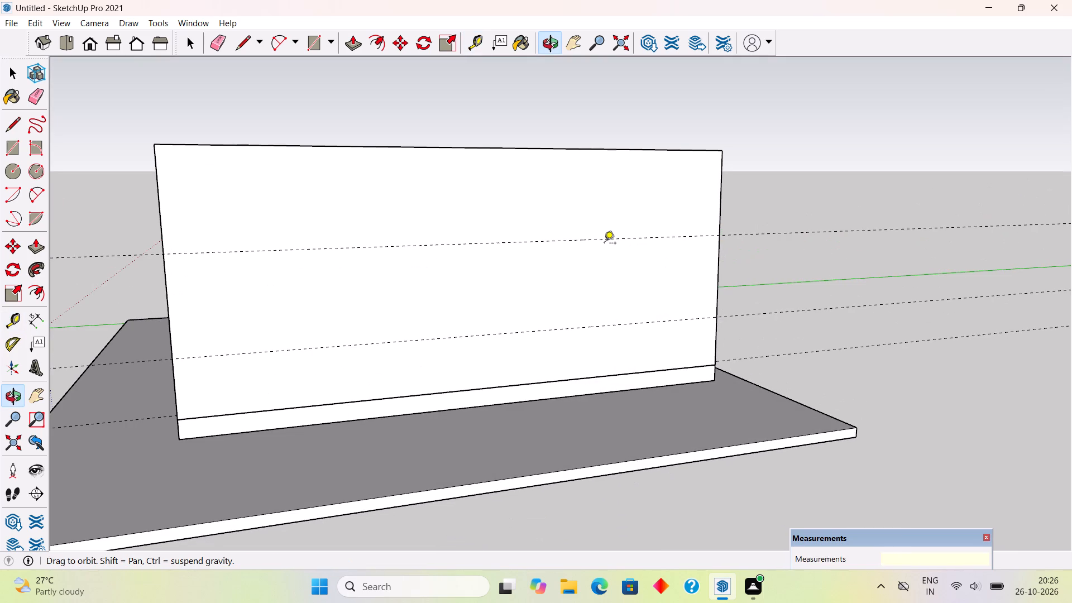
{"action": "middle_click_drag", "start_coordinate": [623, 269], "coordinate": [592, 242]}
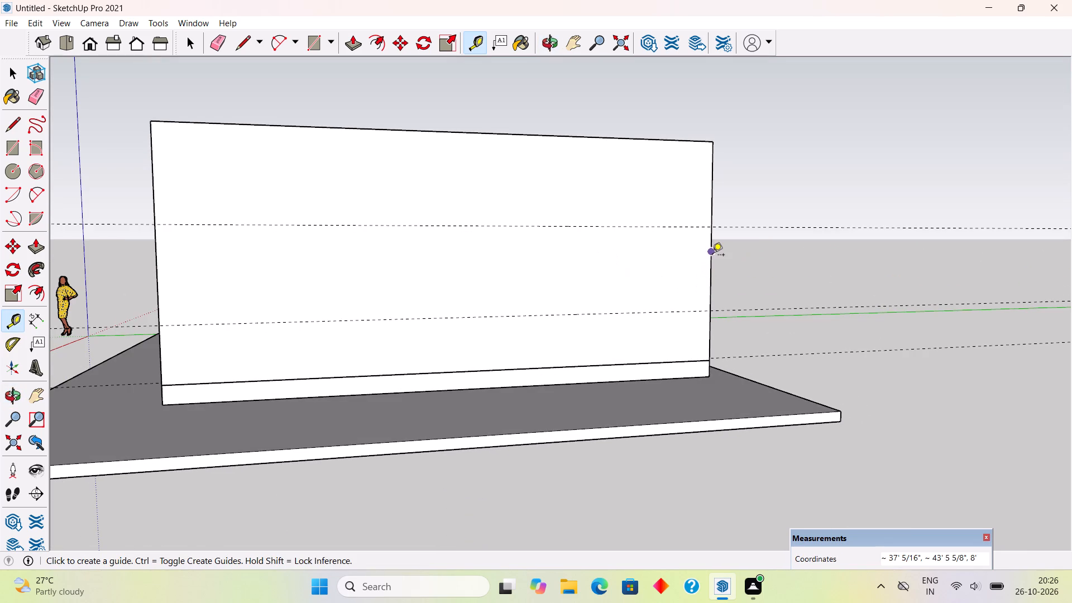
{"action": "left_click", "coordinate": [712, 267]}
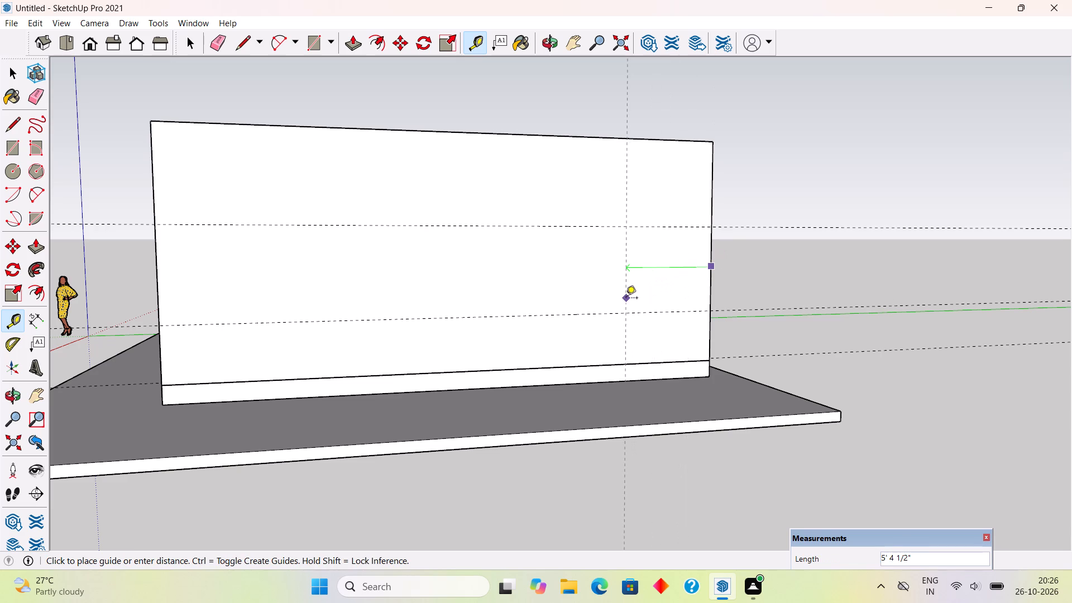
{"action": "type", "text": "5'"}
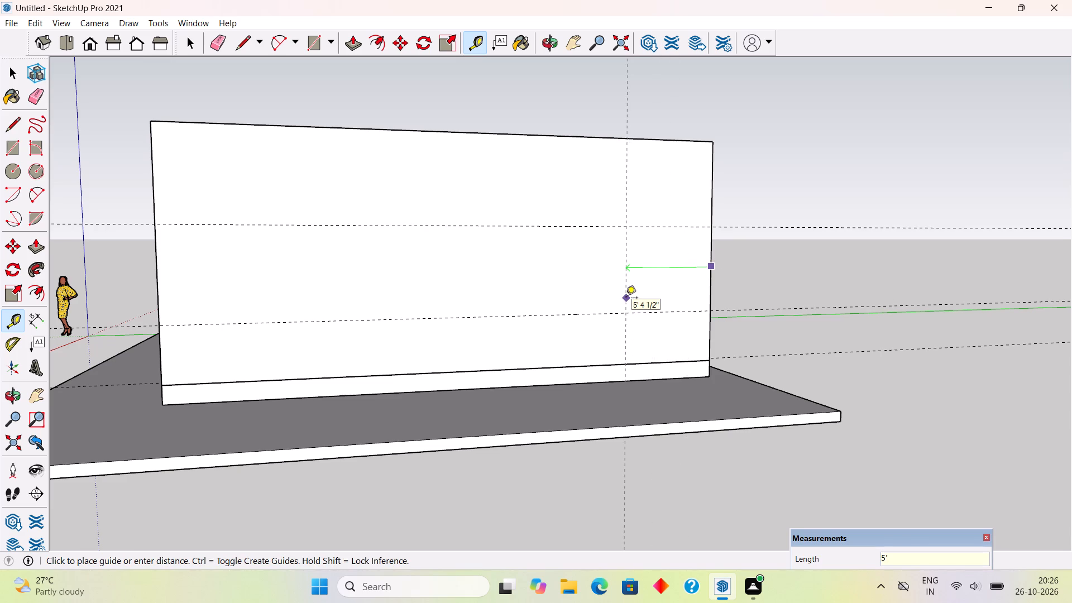
{"action": "key", "text": "Return"}
{"action": "left_click", "coordinate": [631, 305]}
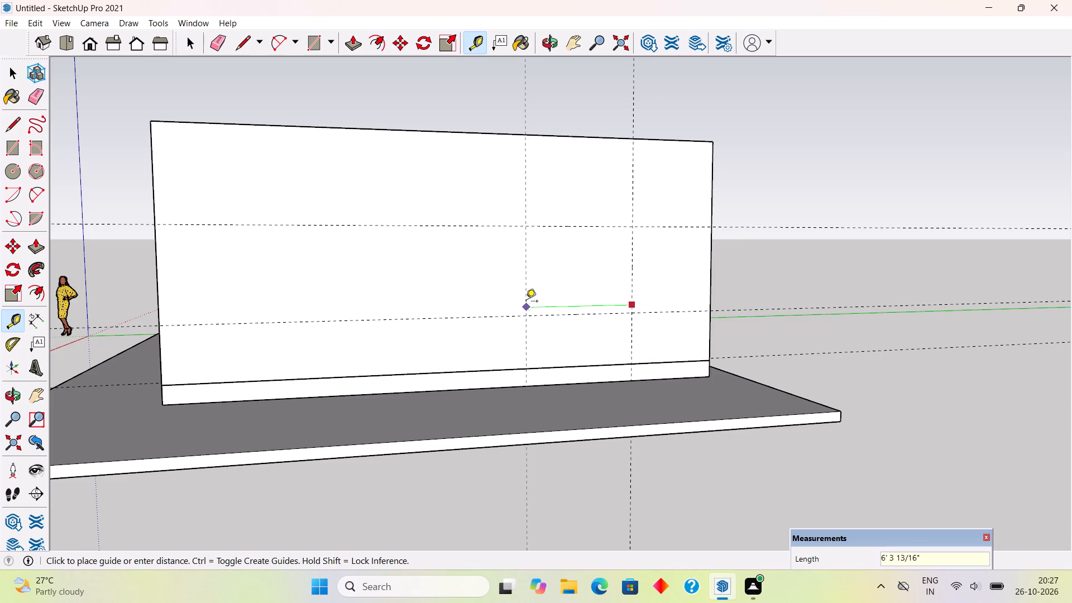
{"action": "type", "text": "6'"}
{"action": "key", "text": "Return"}
{"action": "key", "text": "space"}
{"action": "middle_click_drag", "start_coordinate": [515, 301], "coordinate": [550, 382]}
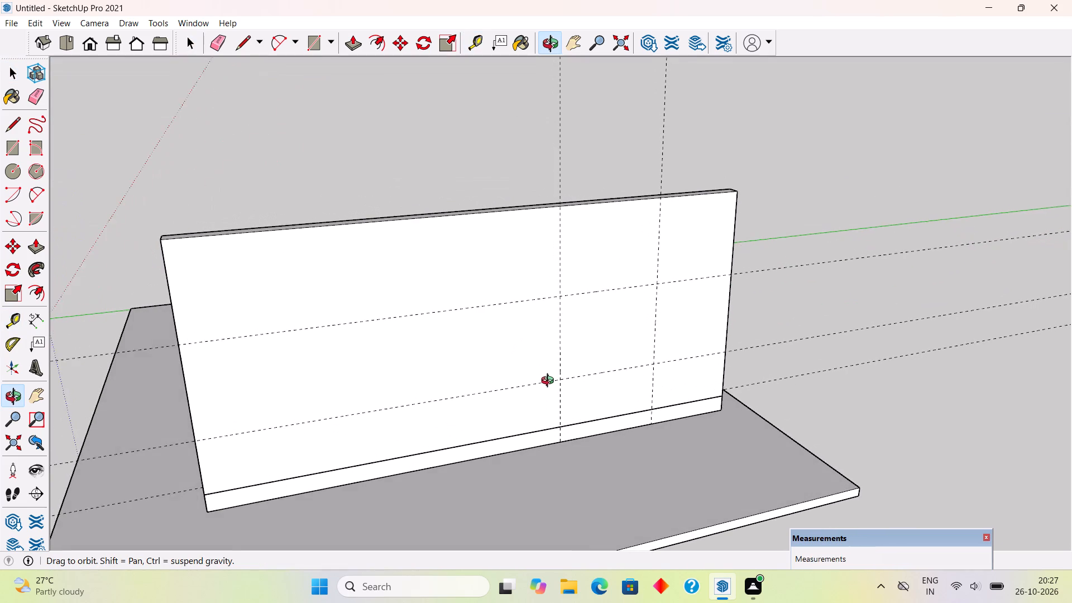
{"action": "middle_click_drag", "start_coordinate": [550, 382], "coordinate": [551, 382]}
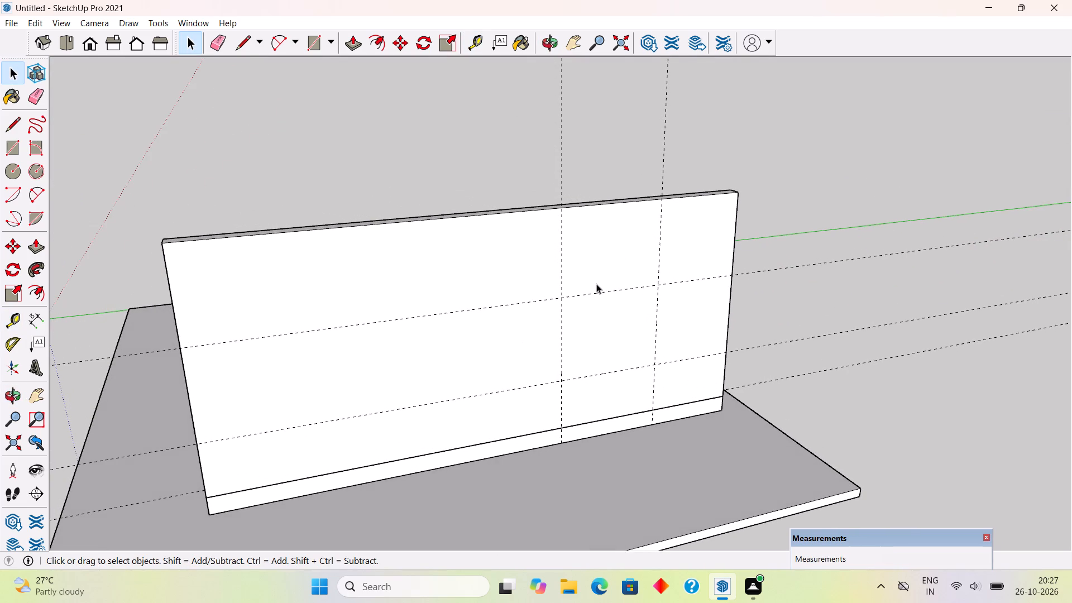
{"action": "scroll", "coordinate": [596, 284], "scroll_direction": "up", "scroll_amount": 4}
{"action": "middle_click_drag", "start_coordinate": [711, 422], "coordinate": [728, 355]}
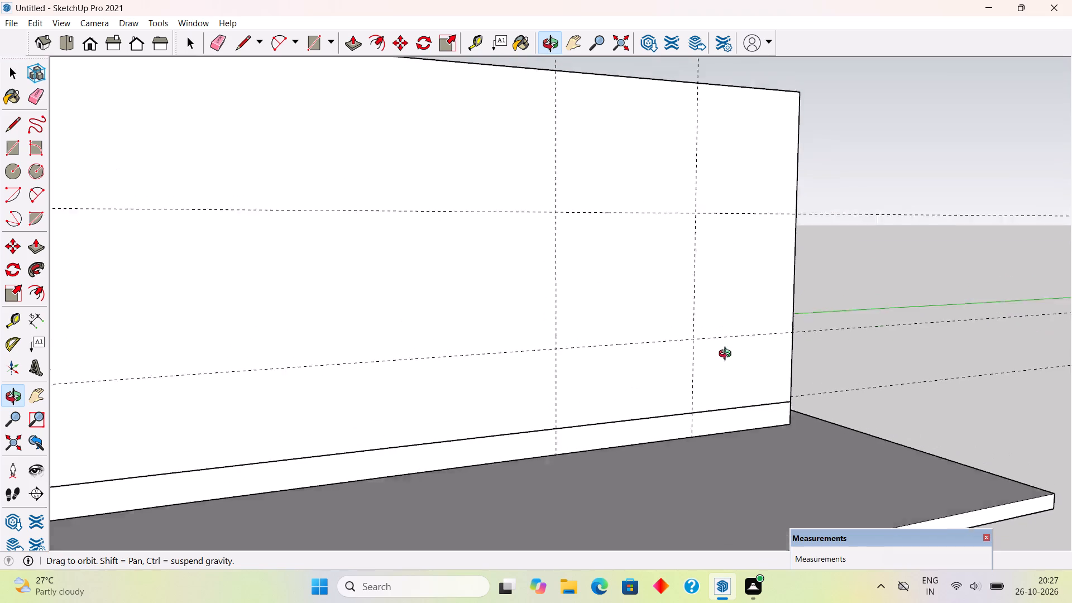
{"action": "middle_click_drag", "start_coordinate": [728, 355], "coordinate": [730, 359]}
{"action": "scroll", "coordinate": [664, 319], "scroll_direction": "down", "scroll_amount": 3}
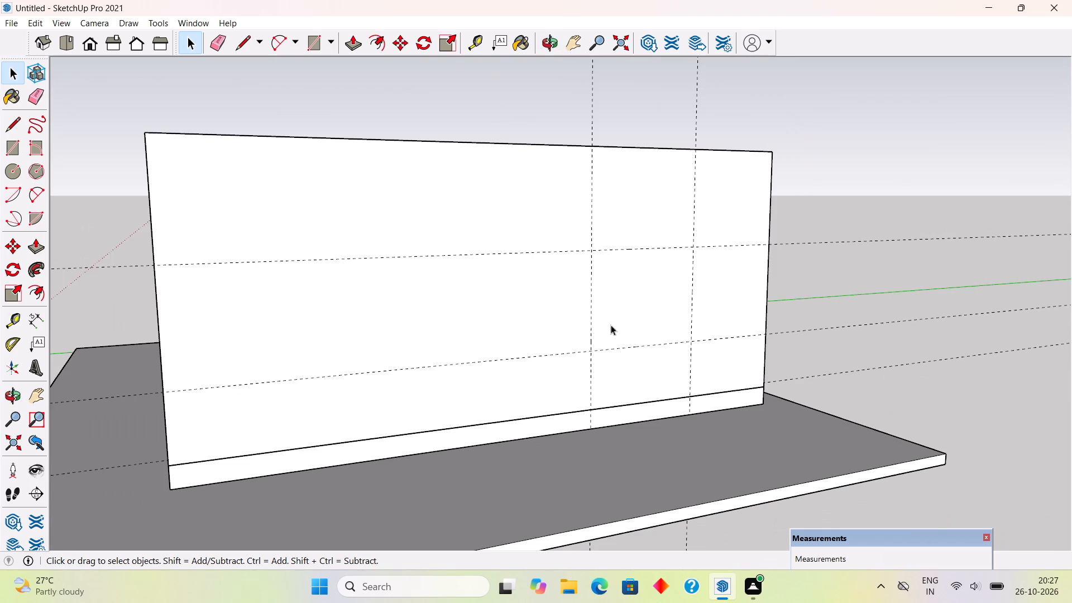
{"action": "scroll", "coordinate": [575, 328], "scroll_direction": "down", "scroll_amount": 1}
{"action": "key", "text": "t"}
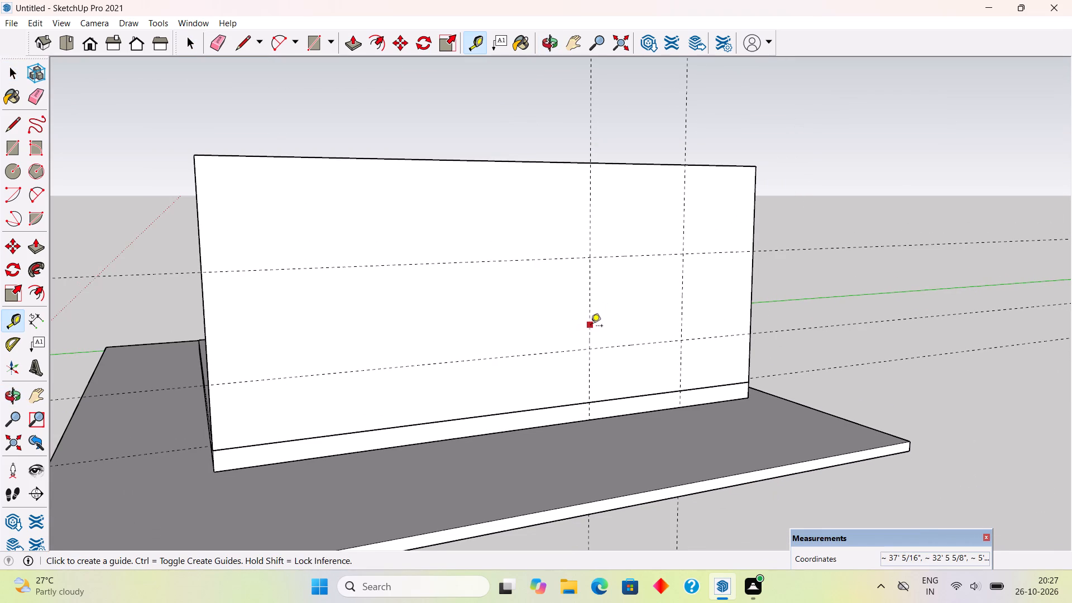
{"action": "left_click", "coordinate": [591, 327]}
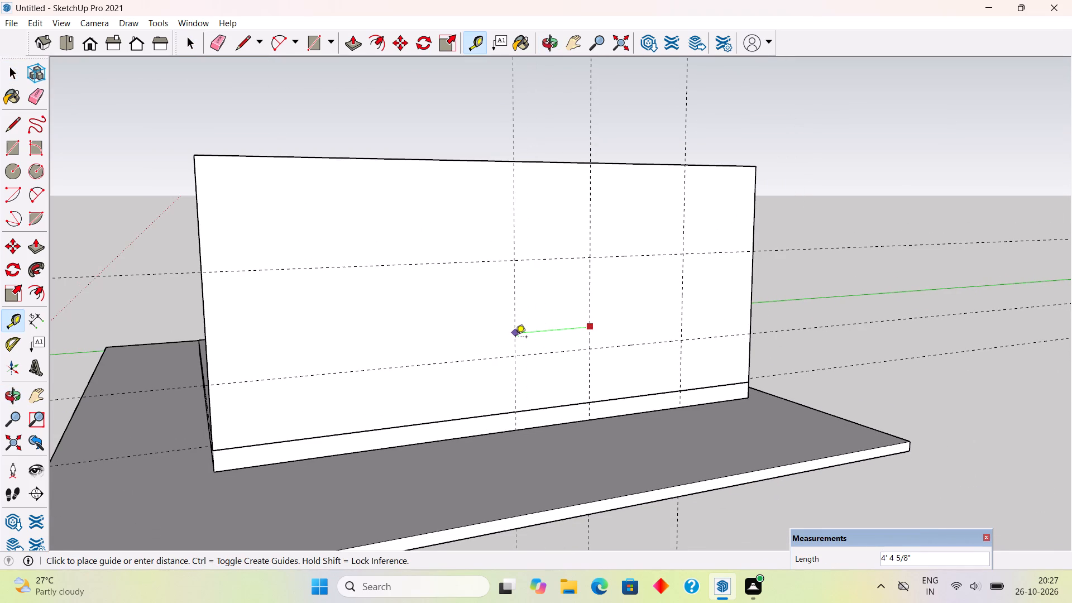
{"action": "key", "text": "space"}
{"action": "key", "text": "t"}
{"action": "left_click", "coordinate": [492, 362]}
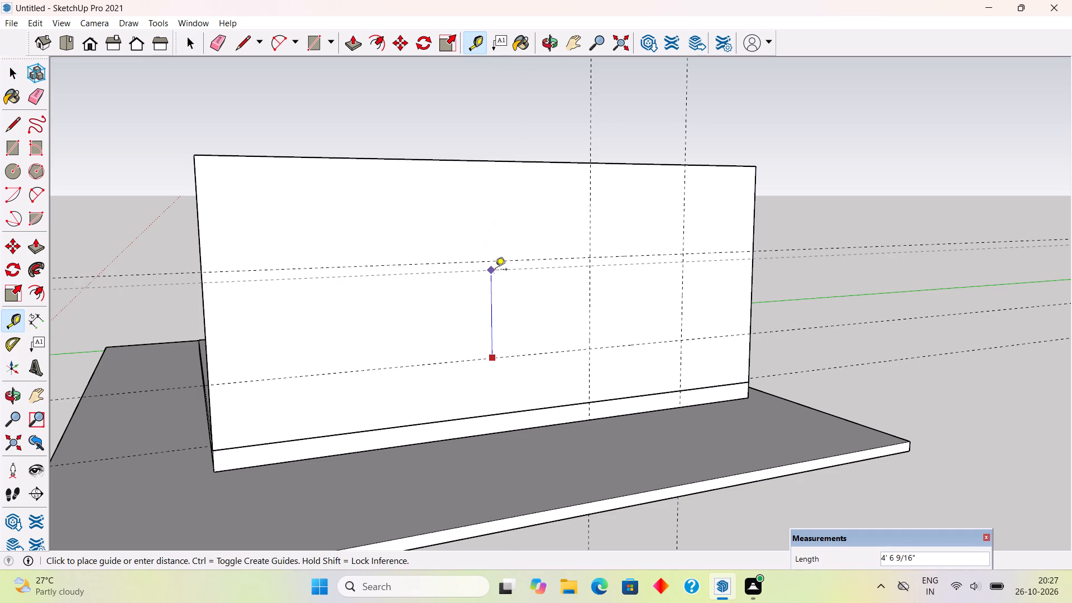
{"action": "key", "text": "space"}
Place a third vertical guide line on the front wall, 6' further in from the innermost vertical guide.
{"action": "key", "text": "t"}
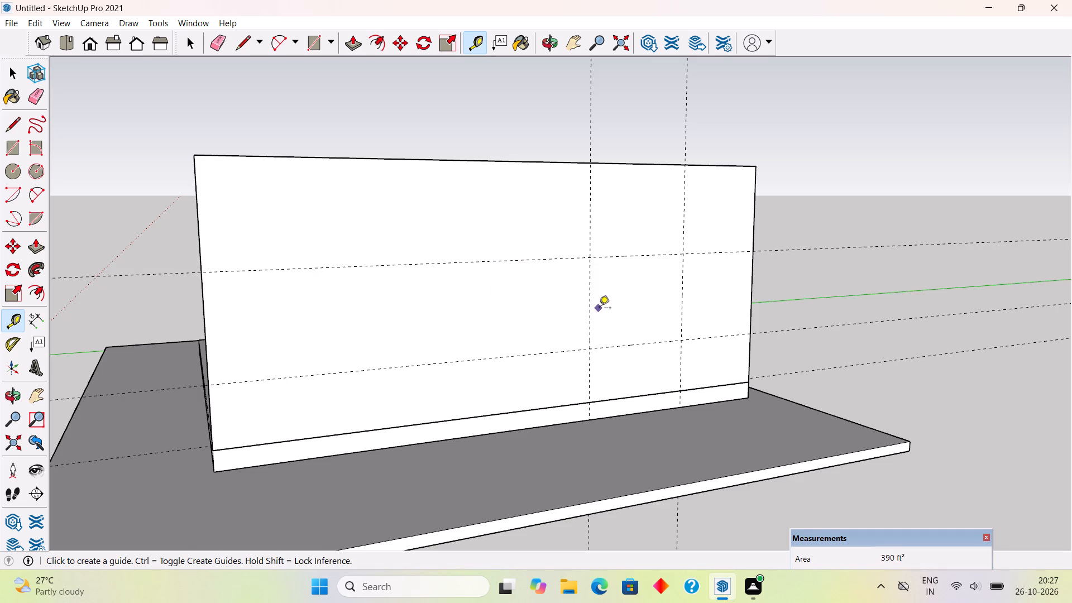
{"action": "left_click", "coordinate": [588, 297]}
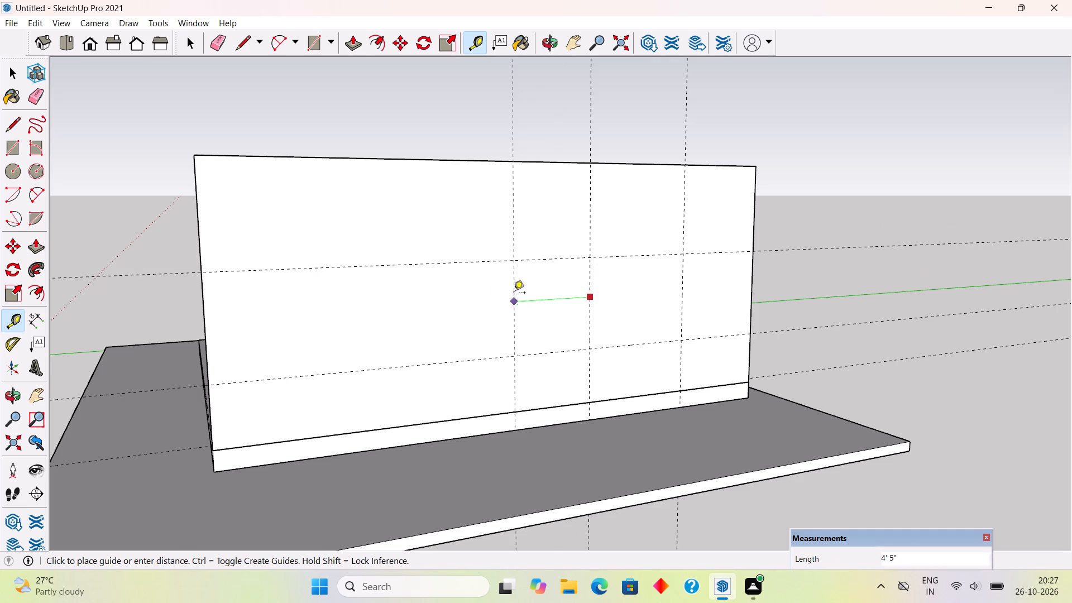
{"action": "type", "text": "6'"}
{"action": "key", "text": "Return"}
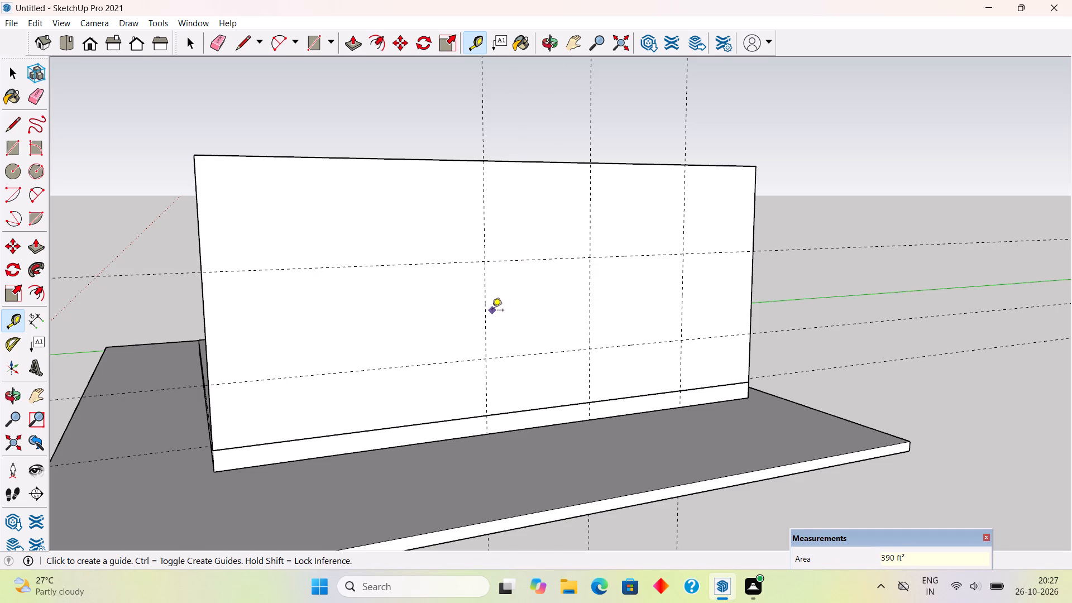
Place a fourth vertical guide line on the front wall, 8' further in from the innermost vertical guide.
{"action": "left_click", "coordinate": [486, 303]}
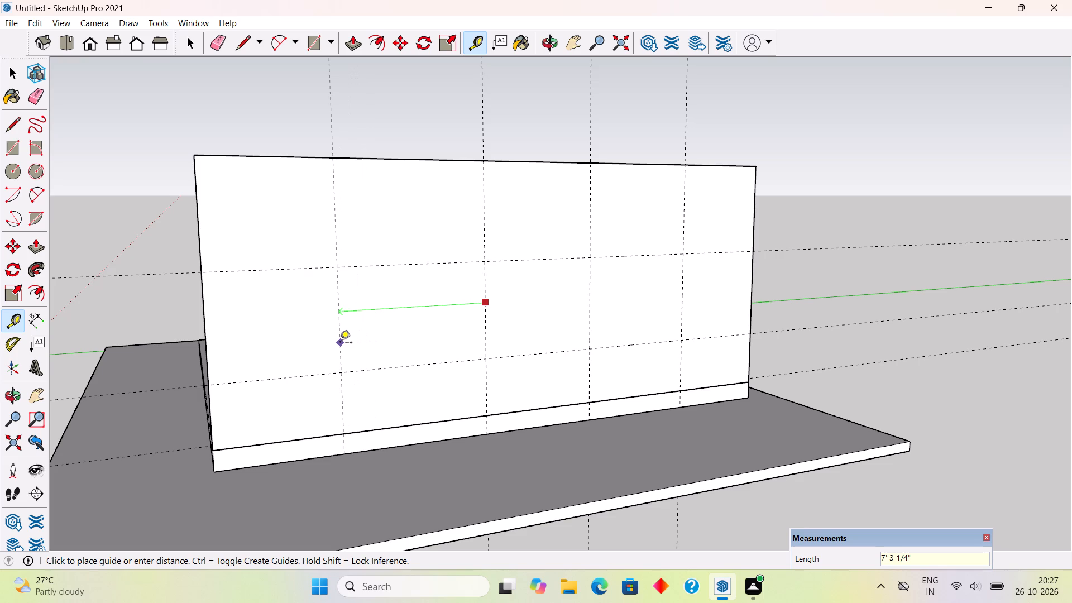
{"action": "key", "text": "8"}
{"action": "key", "text": "apostrophe"}
{"action": "key", "text": "Return"}
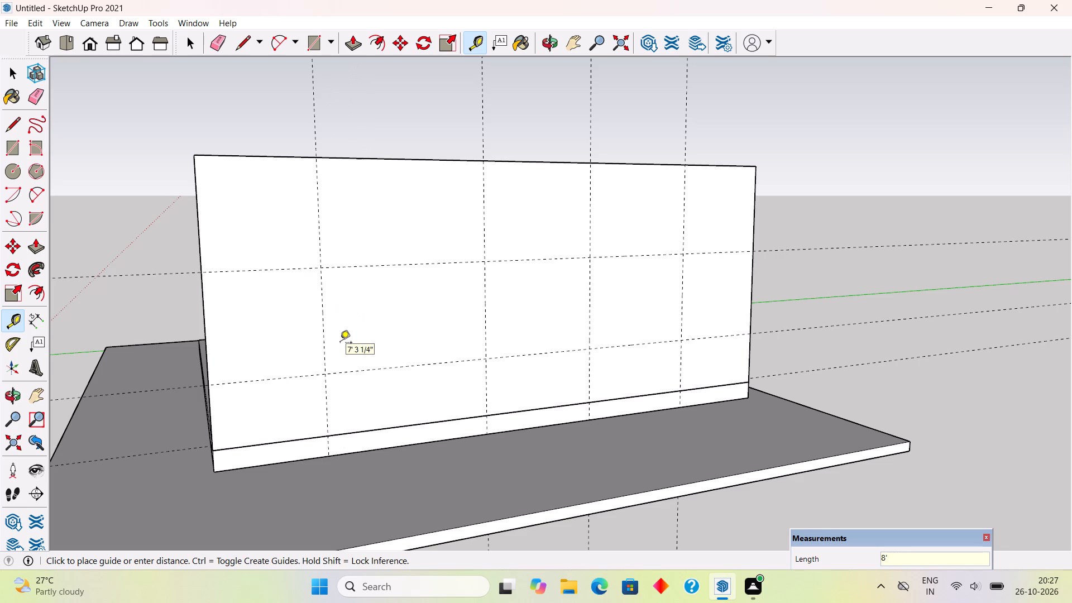
{"action": "key", "text": "space"}
Place a third horizontal guide line on the front wall, 10' above the wall's bottom edge.
{"action": "middle_click_drag", "start_coordinate": [466, 431], "coordinate": [523, 458]}
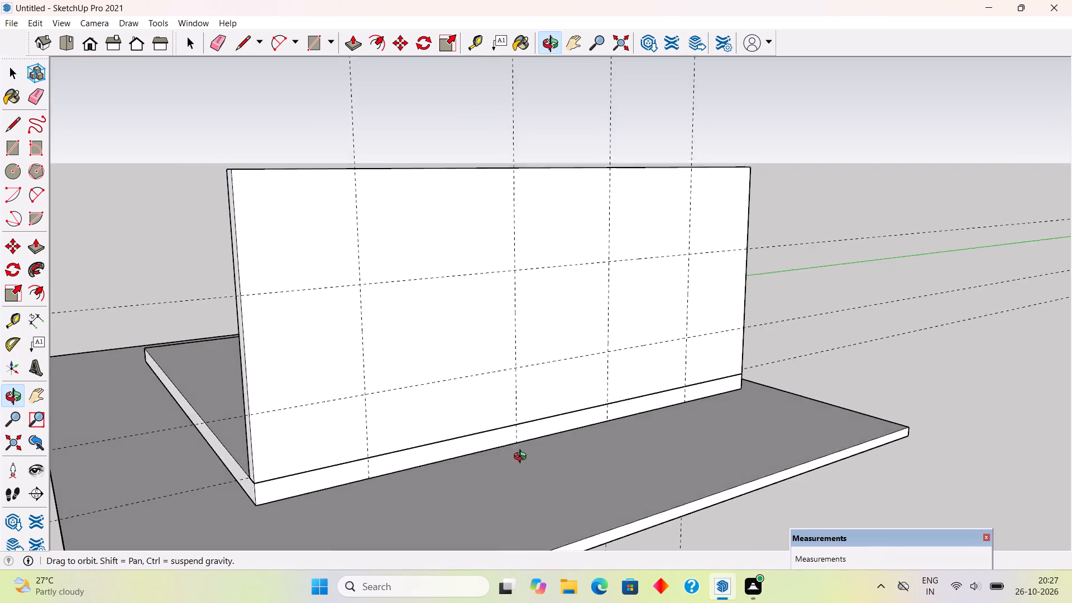
{"action": "middle_click_drag", "start_coordinate": [523, 458], "coordinate": [528, 442]}
{"action": "key", "text": "t"}
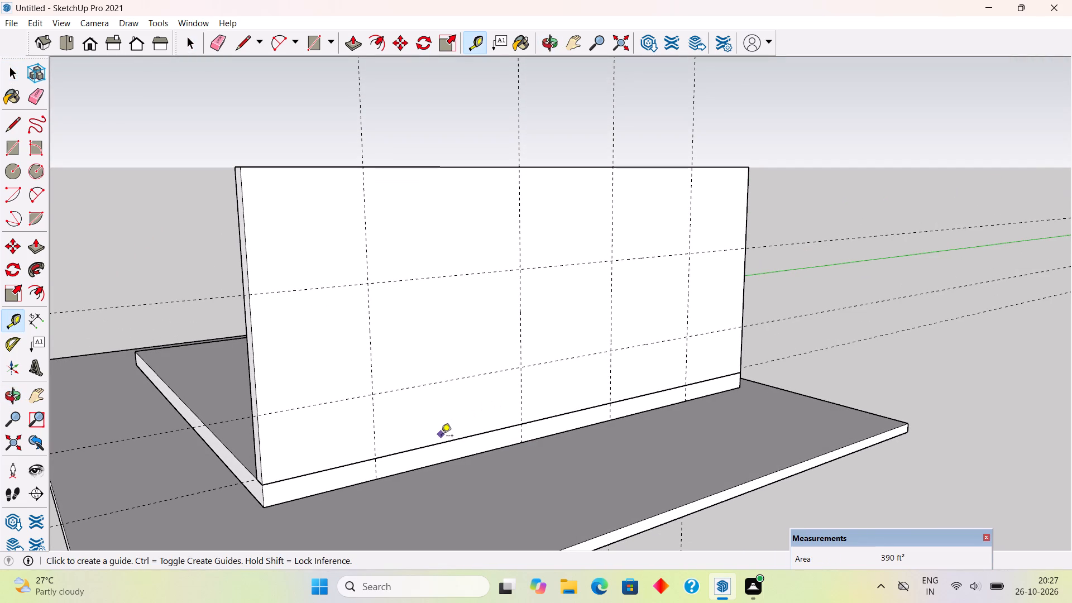
{"action": "left_click", "coordinate": [442, 441]}
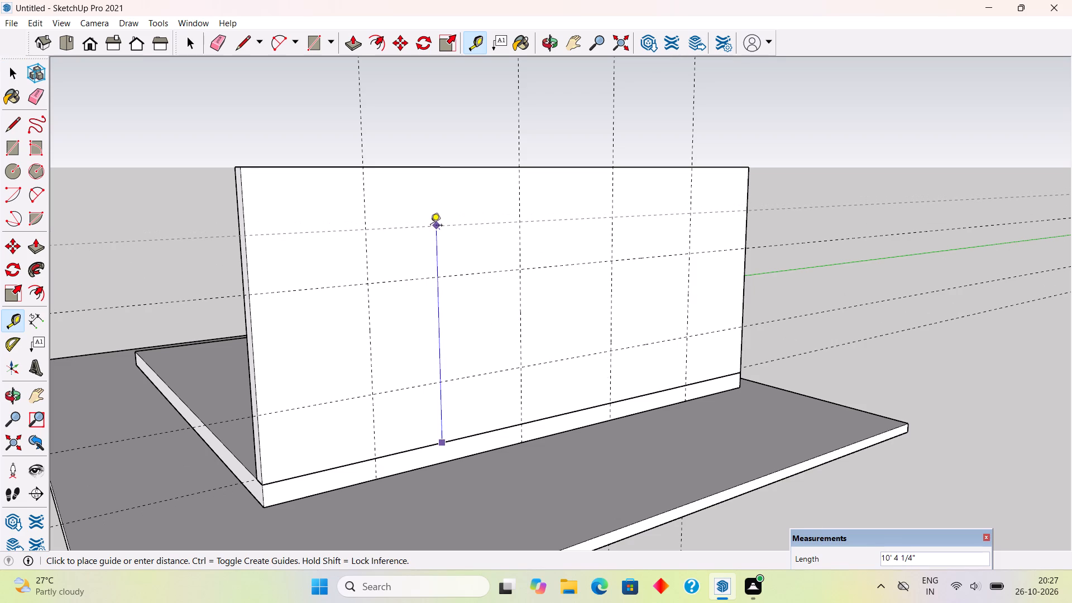
{"action": "type", "text": "10'"}
{"action": "key", "text": "Return"}
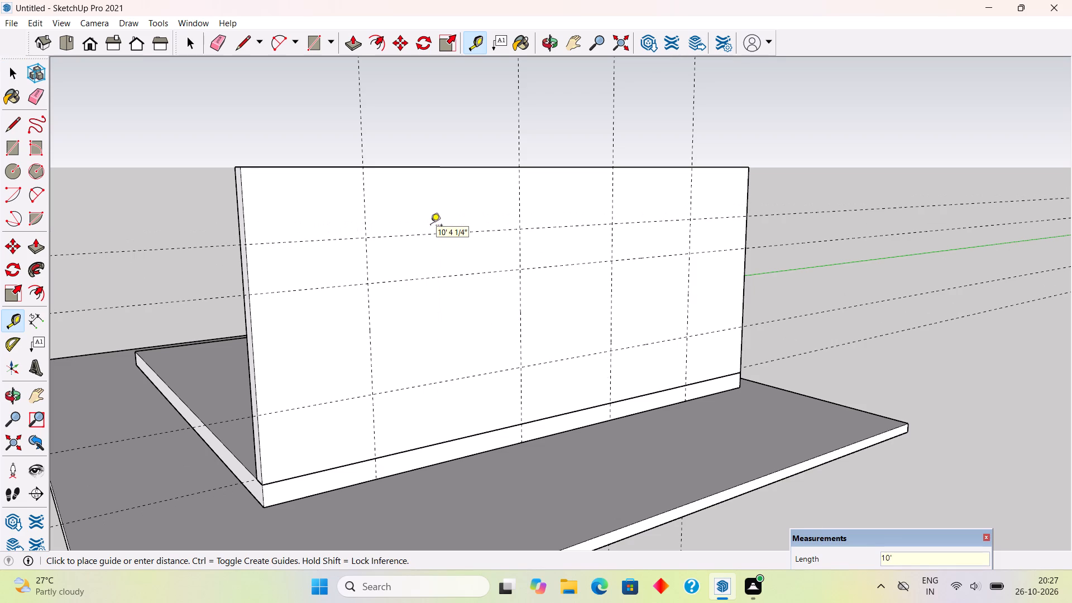
{"action": "key", "text": "space"}
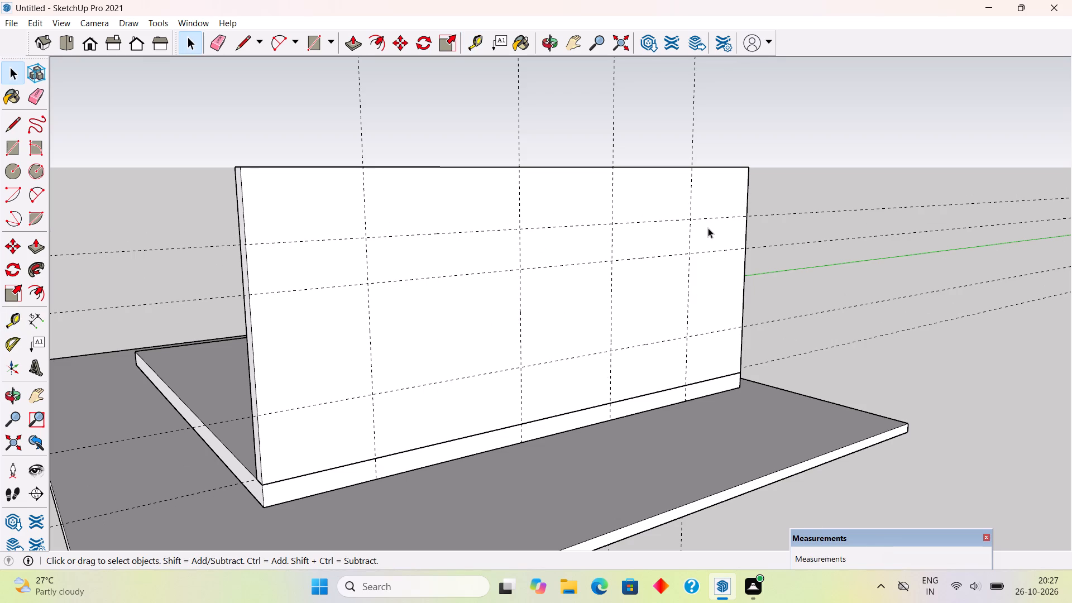
Open the front wall group and draw a window rectangle between the two outermost right-hand vertical guides and the two lower horizontal guides.
{"action": "scroll", "coordinate": [714, 240], "scroll_direction": "up", "scroll_amount": 4}
{"action": "scroll", "coordinate": [714, 240], "scroll_direction": "down", "scroll_amount": 3}
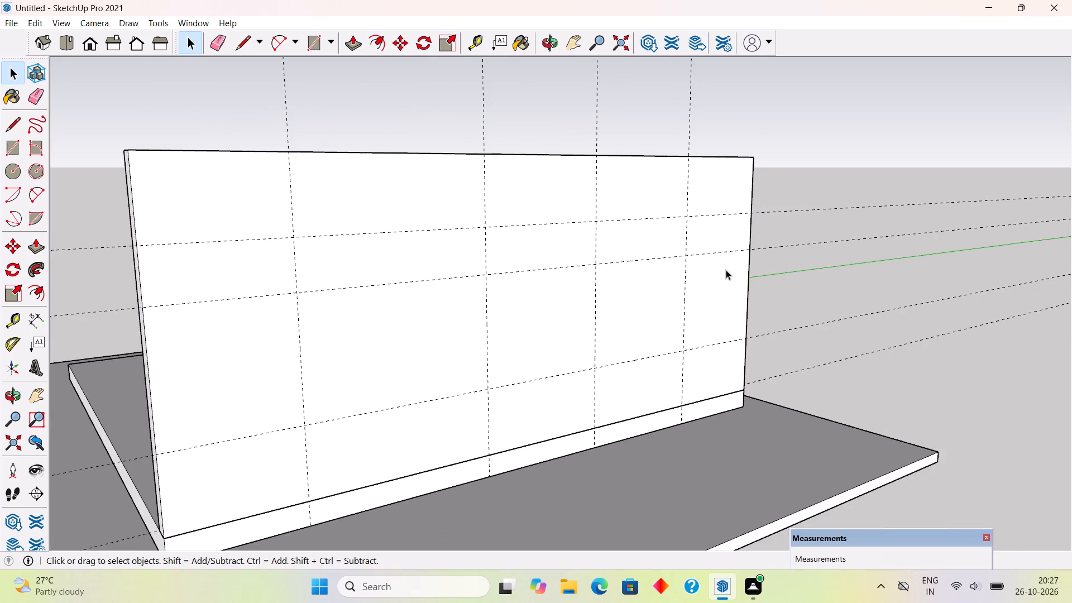
{"action": "middle_click_drag", "start_coordinate": [726, 272], "coordinate": [613, 263]}
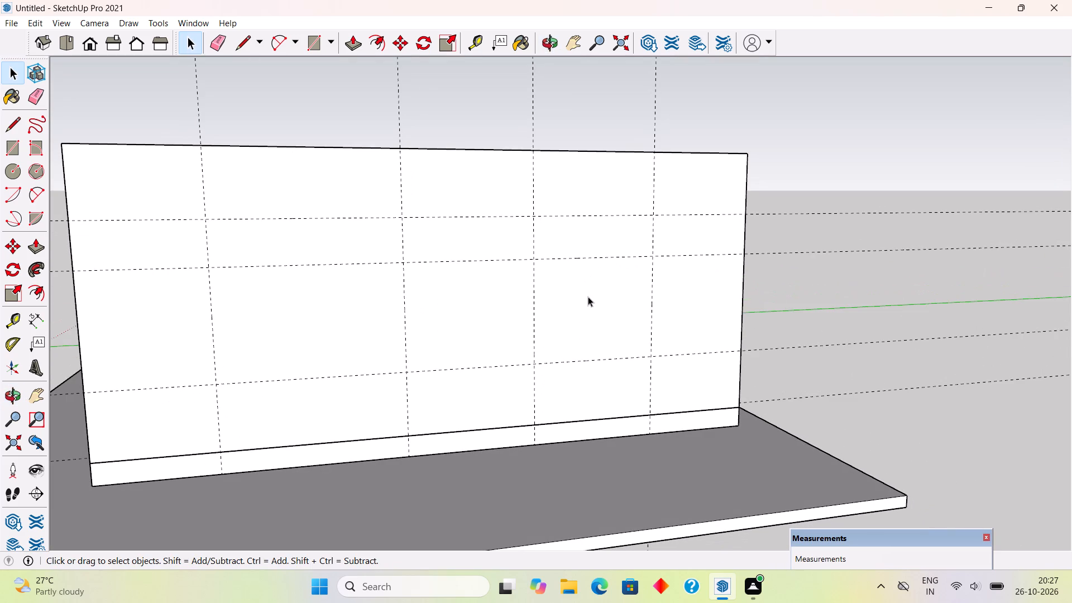
{"action": "middle_click_drag", "start_coordinate": [606, 344], "coordinate": [664, 361]}
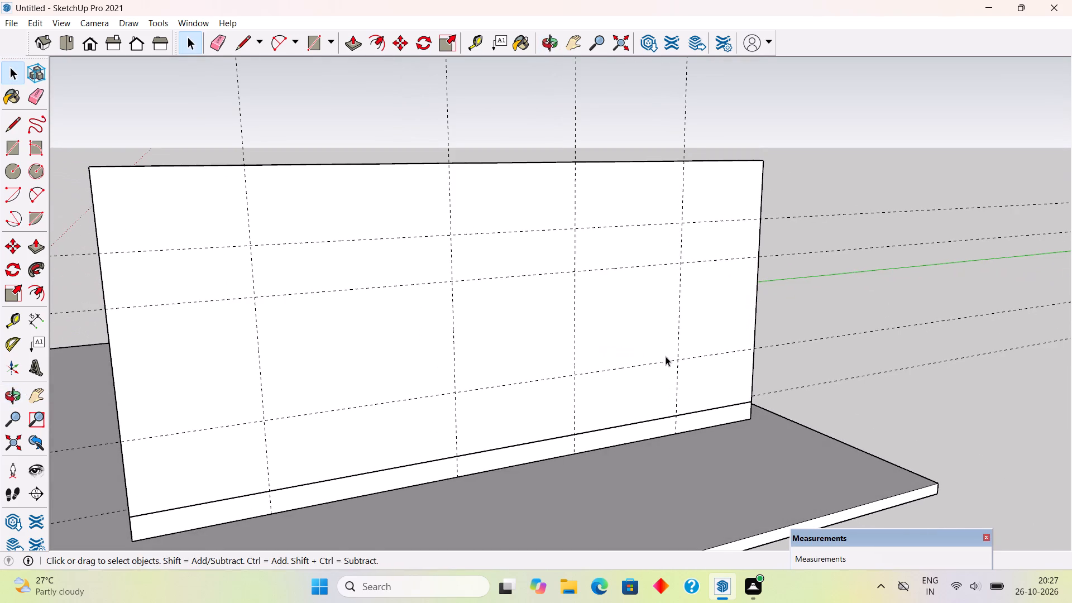
{"action": "middle_click_drag", "start_coordinate": [654, 357], "coordinate": [846, 338]}
{"action": "double_click", "coordinate": [664, 314]}
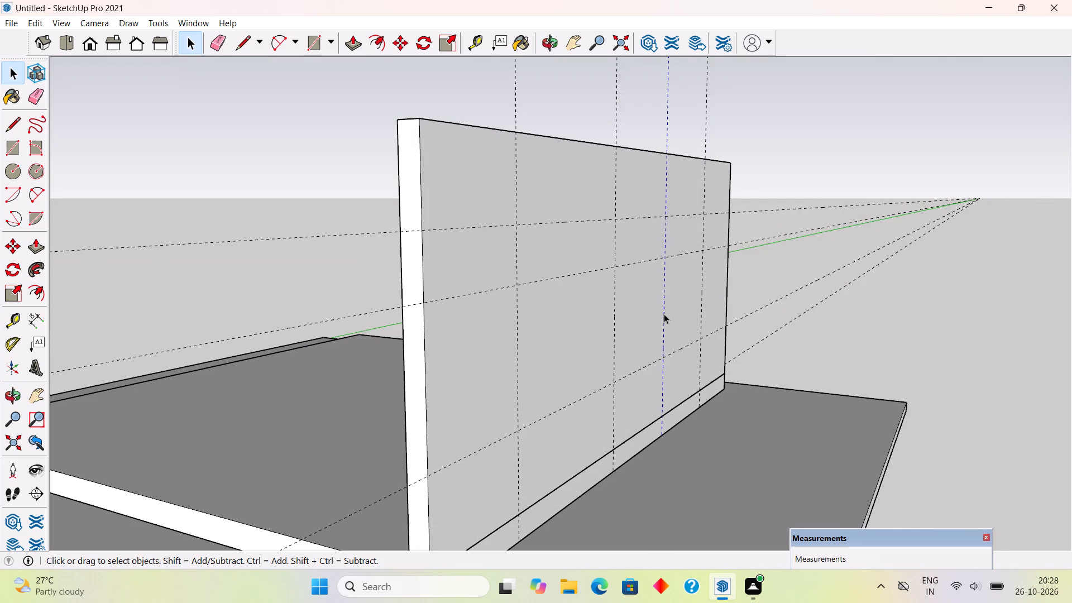
{"action": "middle_click_drag", "start_coordinate": [708, 318], "coordinate": [490, 331]}
{"action": "triple_click", "coordinate": [574, 296]}
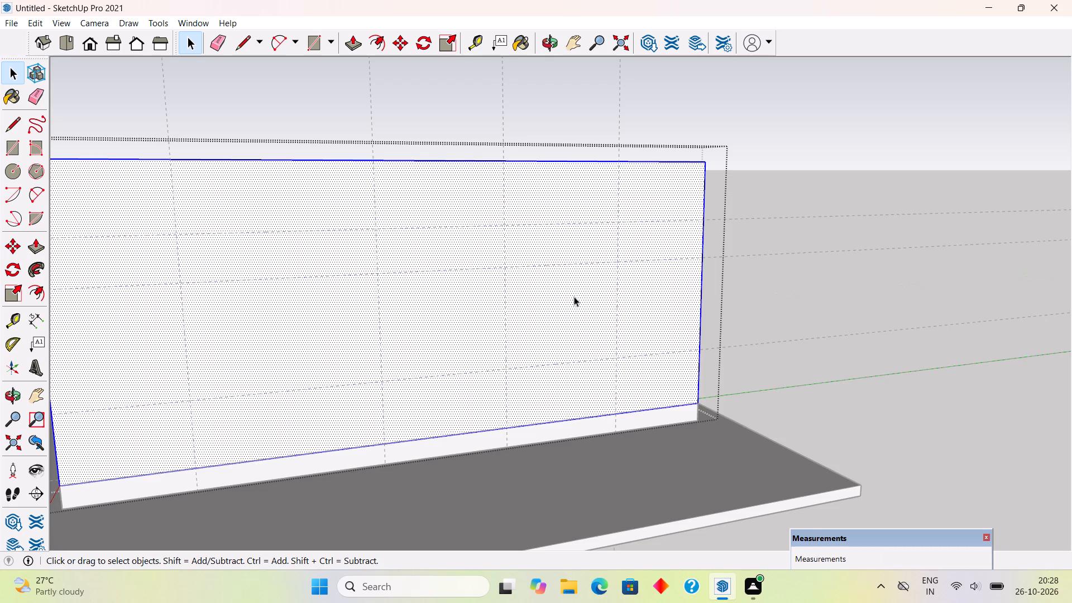
{"action": "scroll", "coordinate": [574, 296], "scroll_direction": "up", "scroll_amount": 2}
{"action": "key", "text": "r"}
{"action": "left_click", "coordinate": [489, 260]}
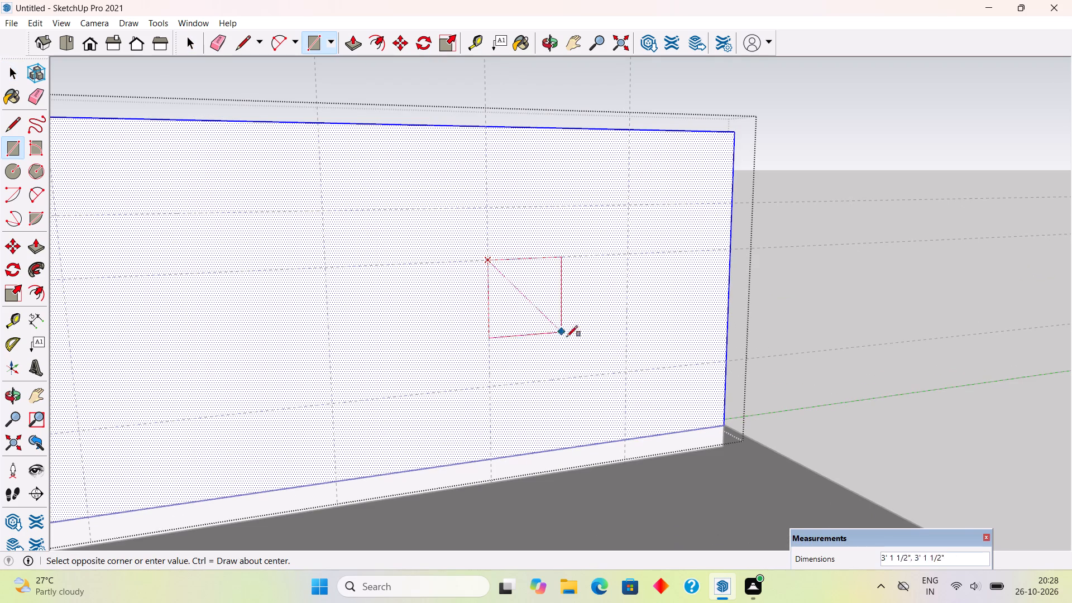
{"action": "left_click", "coordinate": [628, 374]}
{"action": "key", "text": "space"}
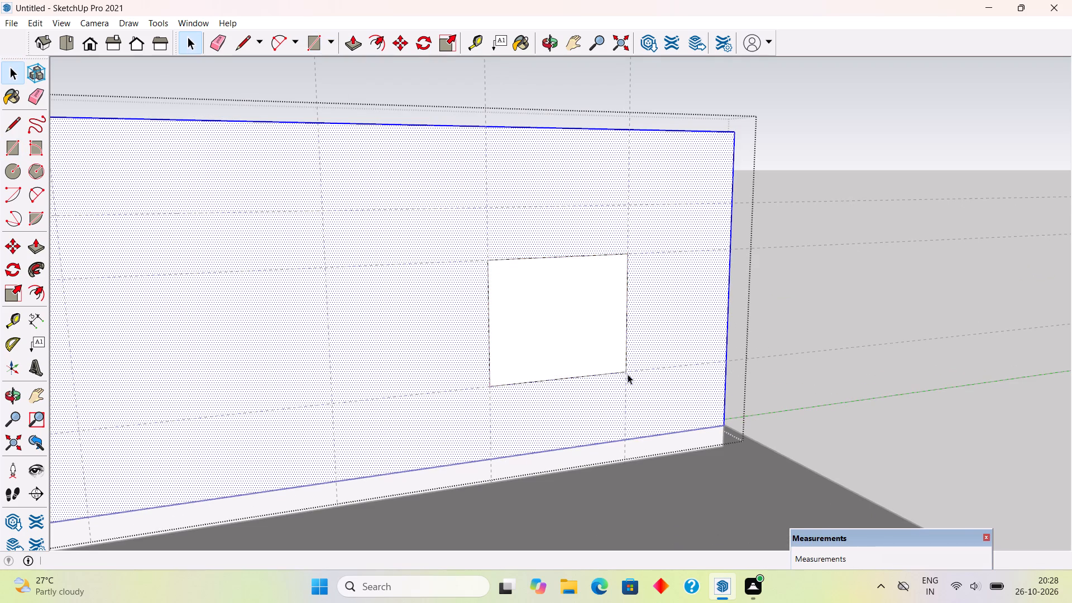
Push/Pull the window rectangle 9" through the wall to cut the opening, and close the group.
{"action": "key", "text": "p"}
{"action": "left_click_drag", "start_coordinate": [609, 358], "coordinate": [539, 308]}
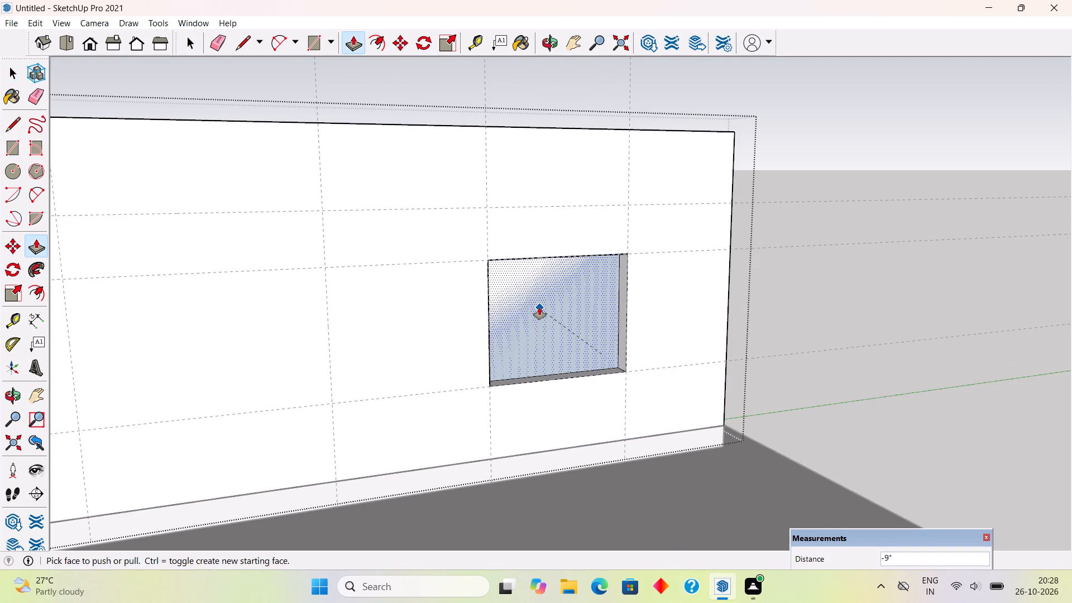
{"action": "key", "text": "space"}
{"action": "left_click", "coordinate": [846, 312]}
Reopen the front wall group and draw a doorway rectangle about 8' by 8' between the two left-hand vertical guides, down to the wall's bottom edge.
{"action": "scroll", "coordinate": [846, 312], "scroll_direction": "down", "scroll_amount": 5}
{"action": "scroll", "coordinate": [437, 371], "scroll_direction": "up", "scroll_amount": 6}
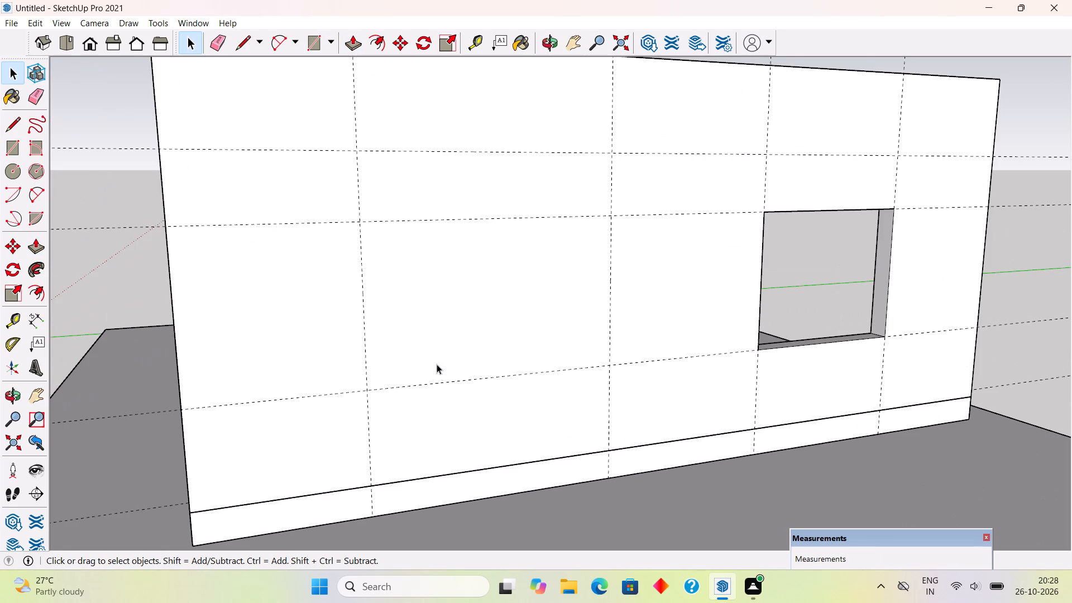
{"action": "triple_click", "coordinate": [436, 300]}
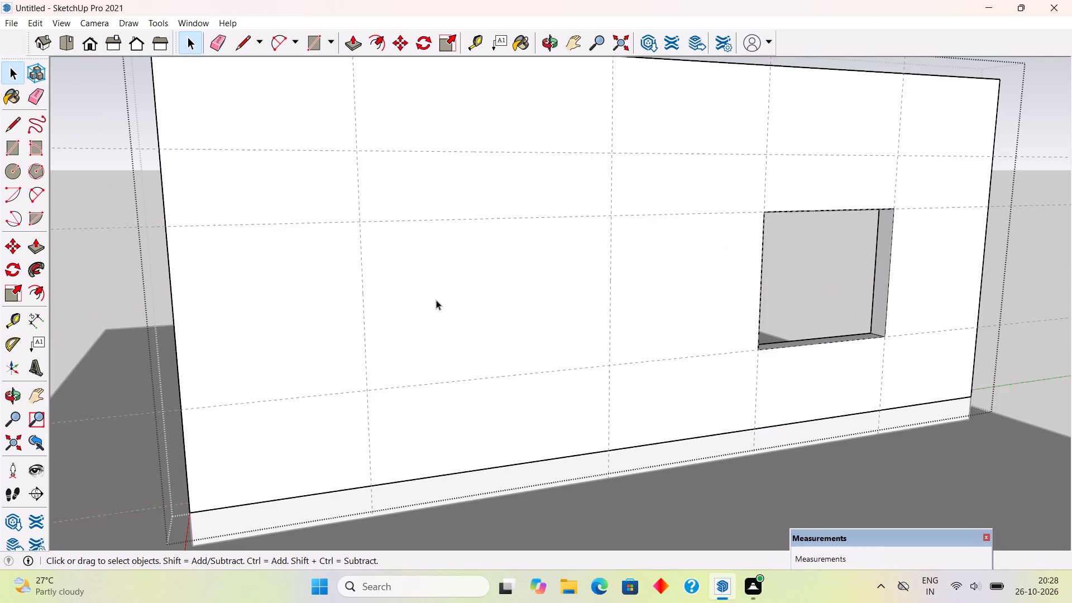
{"action": "middle_click_drag", "start_coordinate": [520, 304], "coordinate": [471, 304]}
{"action": "scroll", "coordinate": [519, 306], "scroll_direction": "down", "scroll_amount": 1}
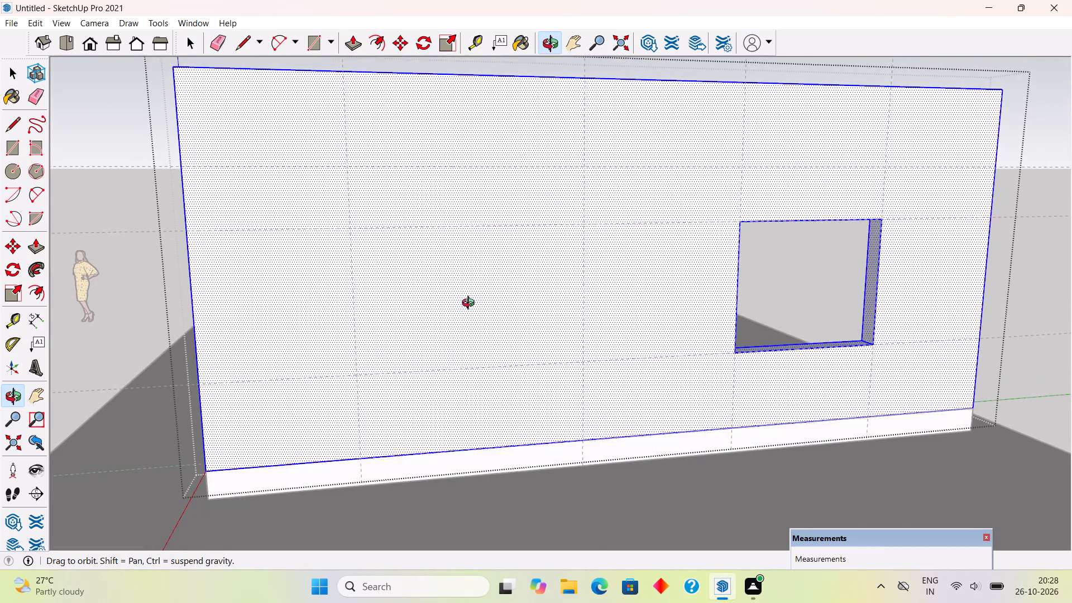
{"action": "middle_click_drag", "start_coordinate": [471, 304], "coordinate": [457, 317]}
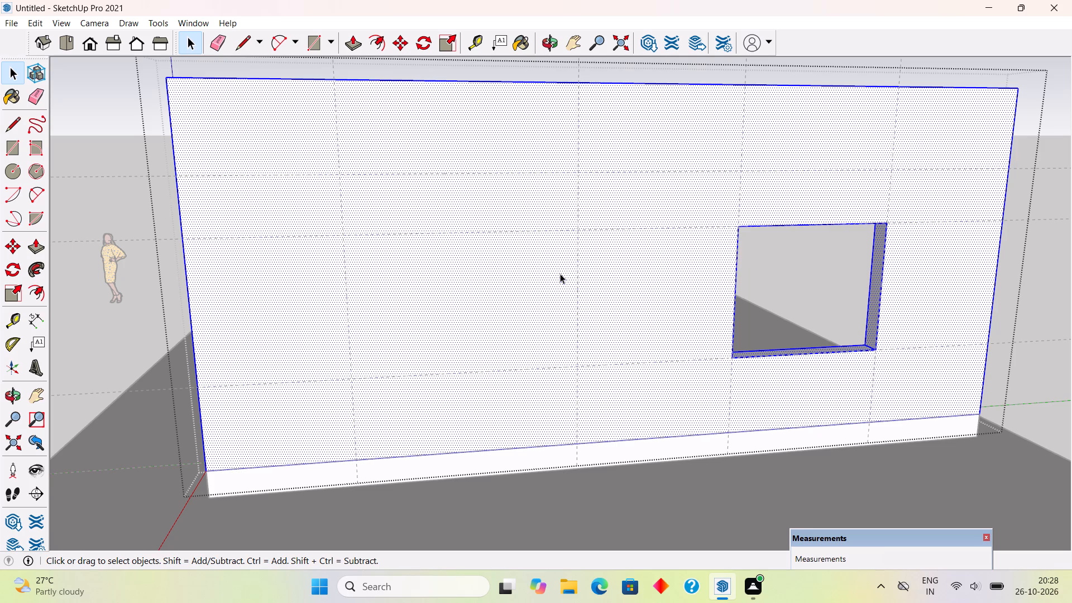
{"action": "key", "text": "r"}
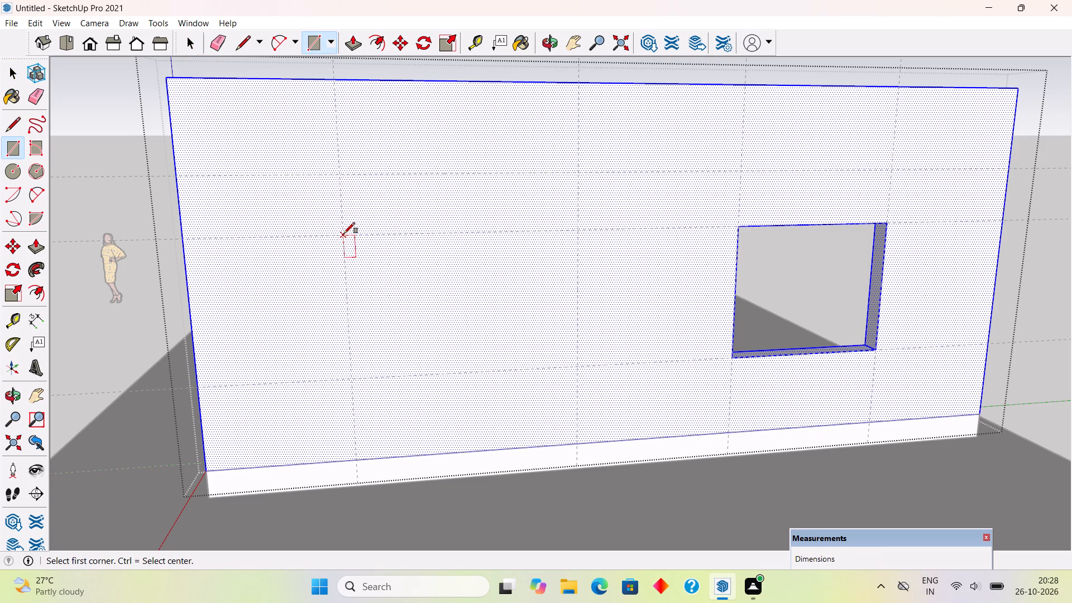
{"action": "left_click", "coordinate": [343, 233]}
{"action": "left_click", "coordinate": [581, 441]}
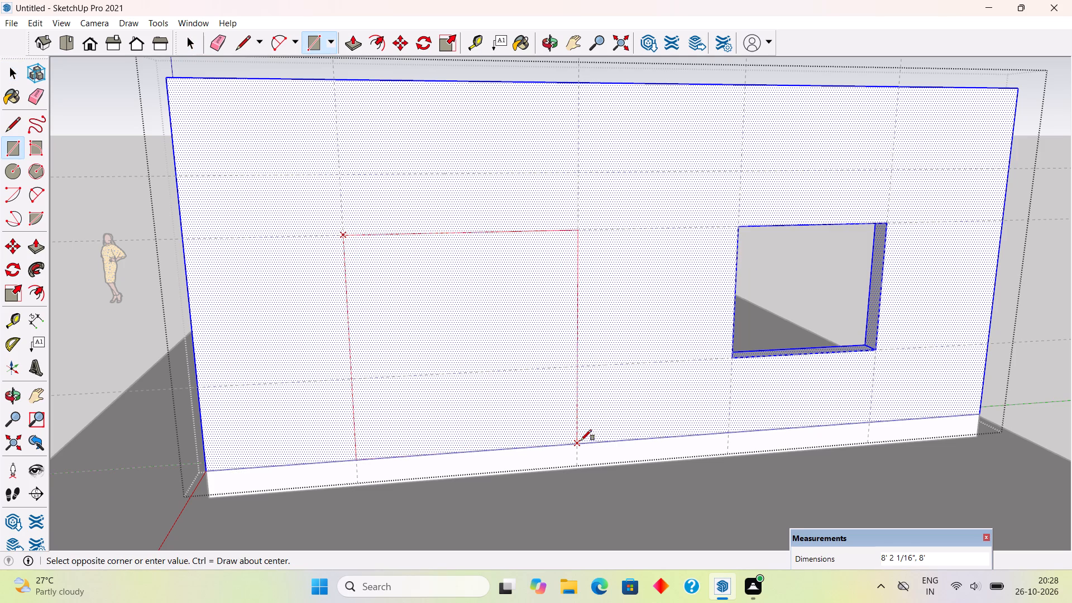
Draw an arc across the doorway's top corners with a bulge of about 2' 10", and delete the straight line beneath it.
{"action": "key", "text": "a"}
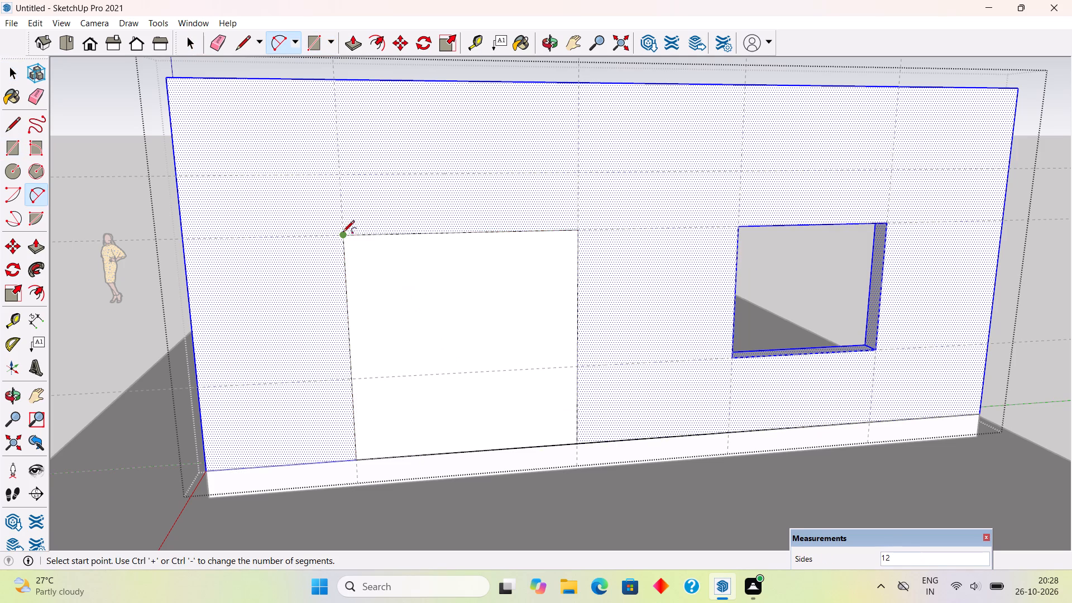
{"action": "left_click", "coordinate": [342, 232]}
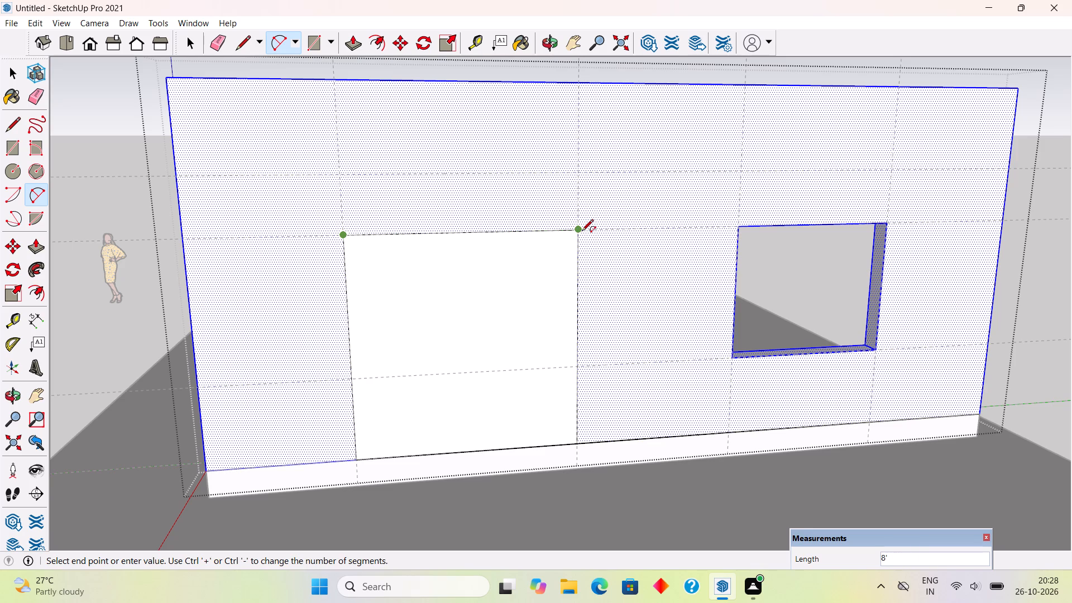
{"action": "left_click", "coordinate": [582, 232]}
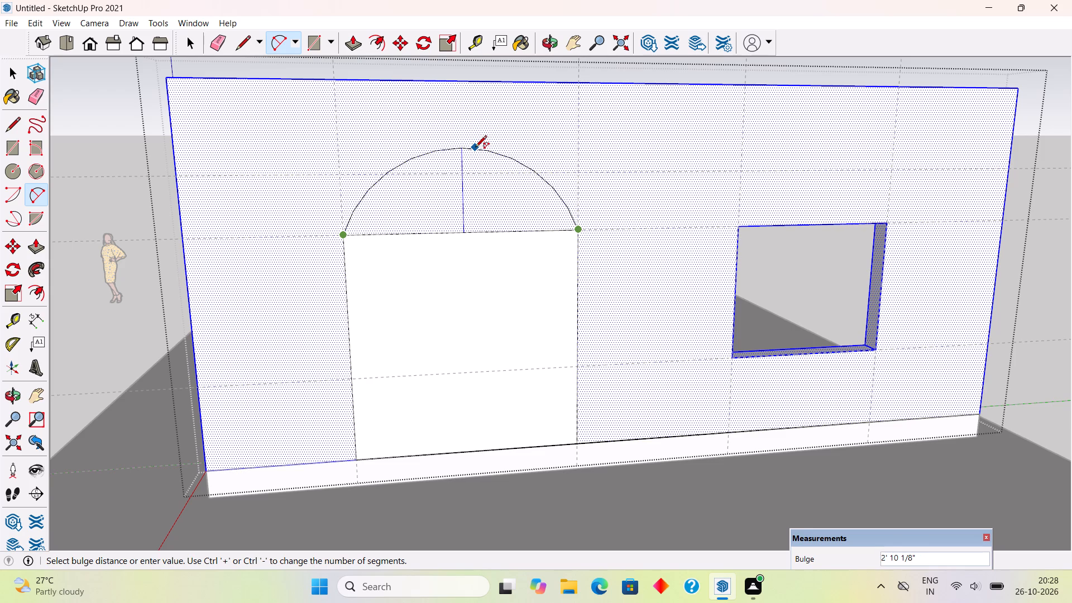
{"action": "left_click", "coordinate": [475, 148]}
{"action": "key", "text": "space"}
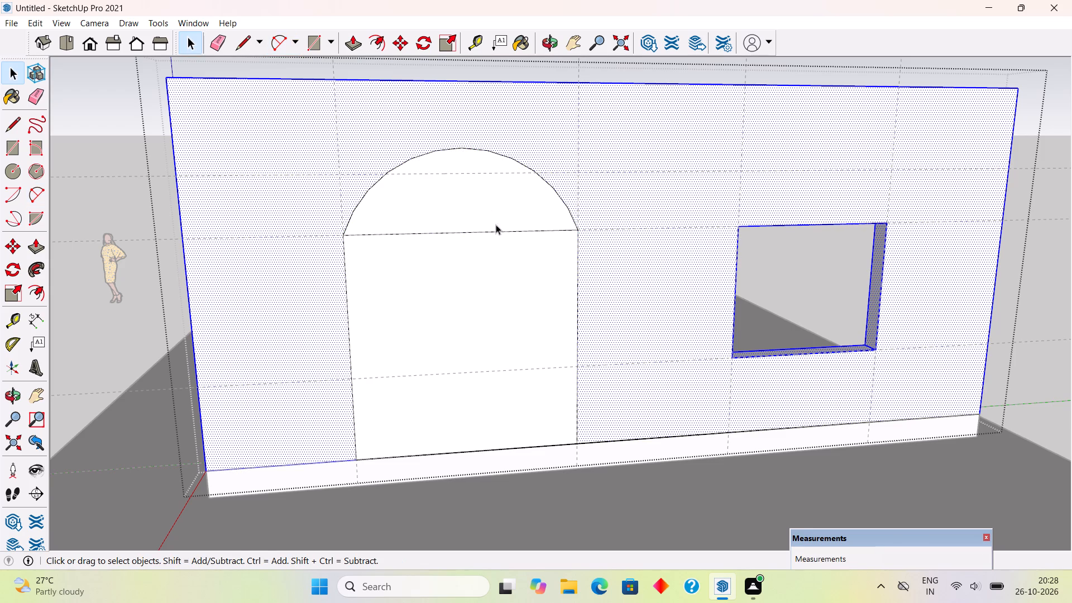
{"action": "left_click", "coordinate": [499, 233]}
{"action": "key", "text": "Delete"}
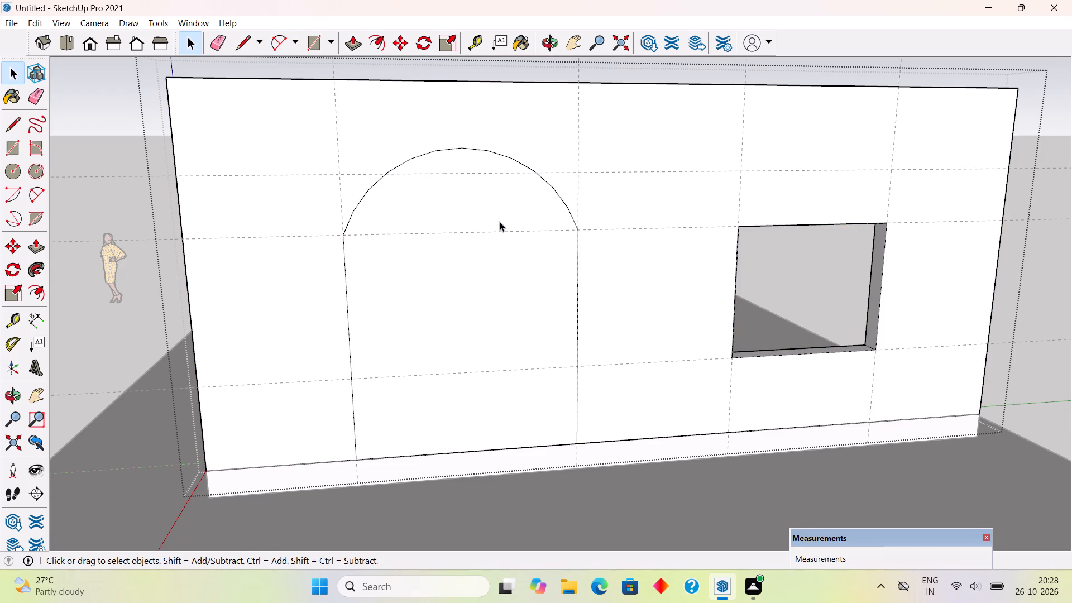
Push/Pull the arched doorway face 9" through the wall to cut the opening, and close the group.
{"action": "left_click", "coordinate": [500, 313]}
{"action": "key", "text": "p"}
{"action": "left_click_drag", "start_coordinate": [500, 313], "coordinate": [473, 261]}
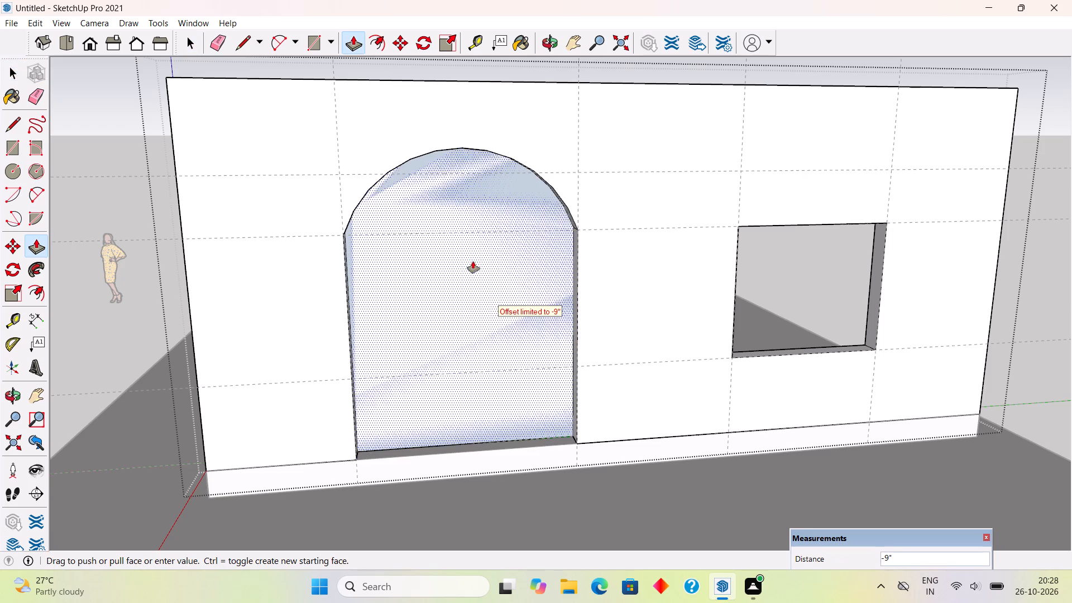
{"action": "left_click_drag", "start_coordinate": [473, 261], "coordinate": [471, 222]}
{"action": "scroll", "coordinate": [471, 222], "scroll_direction": "down", "scroll_amount": 4}
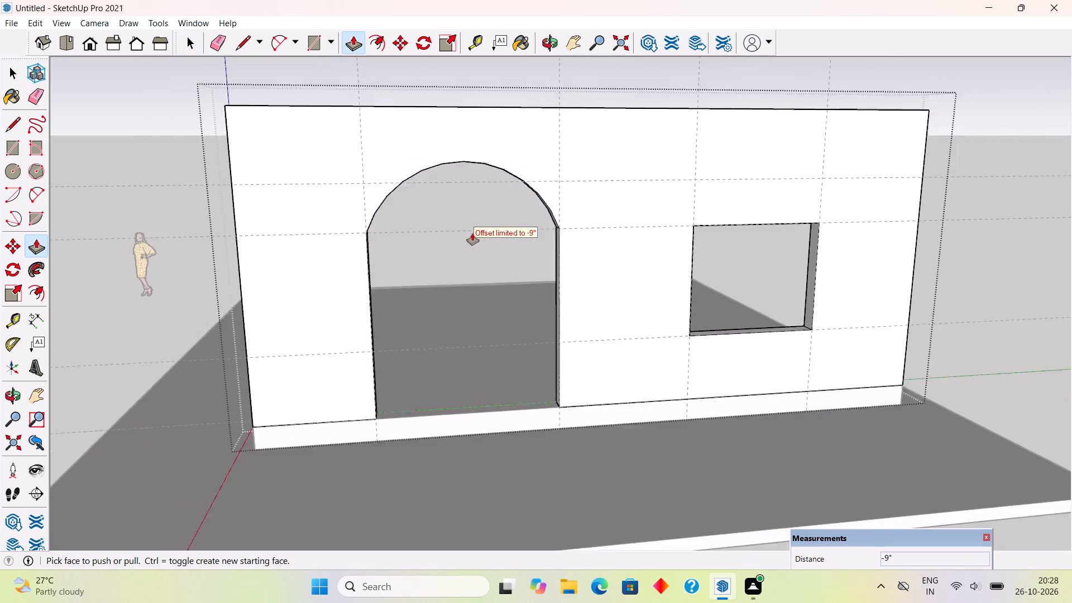
{"action": "scroll", "coordinate": [472, 233], "scroll_direction": "down", "scroll_amount": 3}
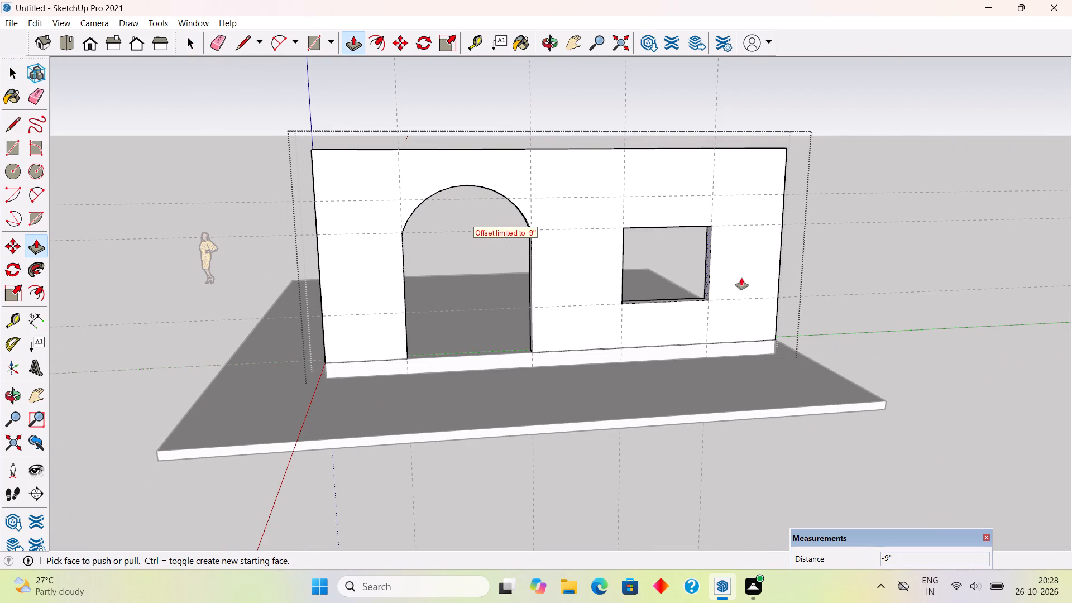
{"action": "key", "text": "space"}
{"action": "left_click", "coordinate": [847, 260]}
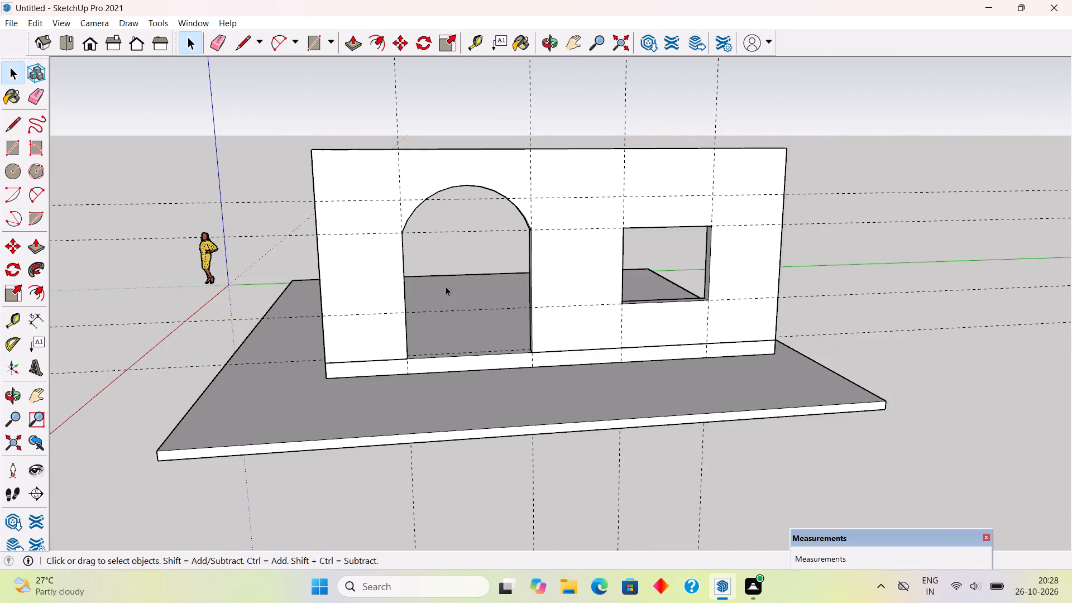
Draw an 8' by 8' rectangle over the straight part of the doorway opening, from the arch's left end to the opposite bottom corner.
{"action": "middle_click_drag", "start_coordinate": [462, 303], "coordinate": [618, 317]}
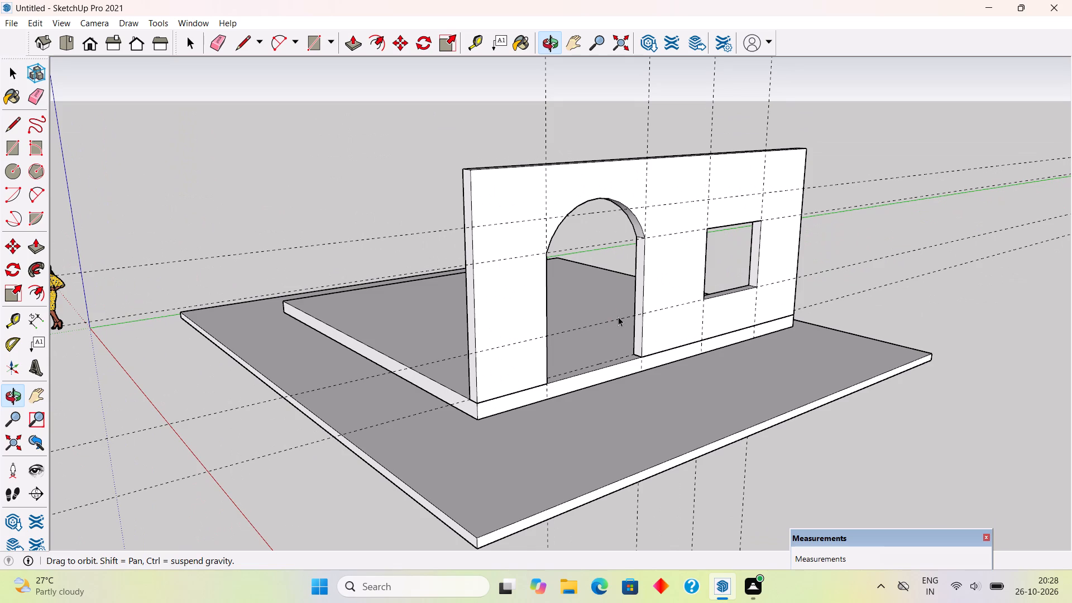
{"action": "scroll", "coordinate": [608, 318], "scroll_direction": "down", "scroll_amount": 4}
{"action": "middle_click_drag", "start_coordinate": [588, 300], "coordinate": [515, 245]}
{"action": "scroll", "coordinate": [557, 257], "scroll_direction": "up", "scroll_amount": 2}
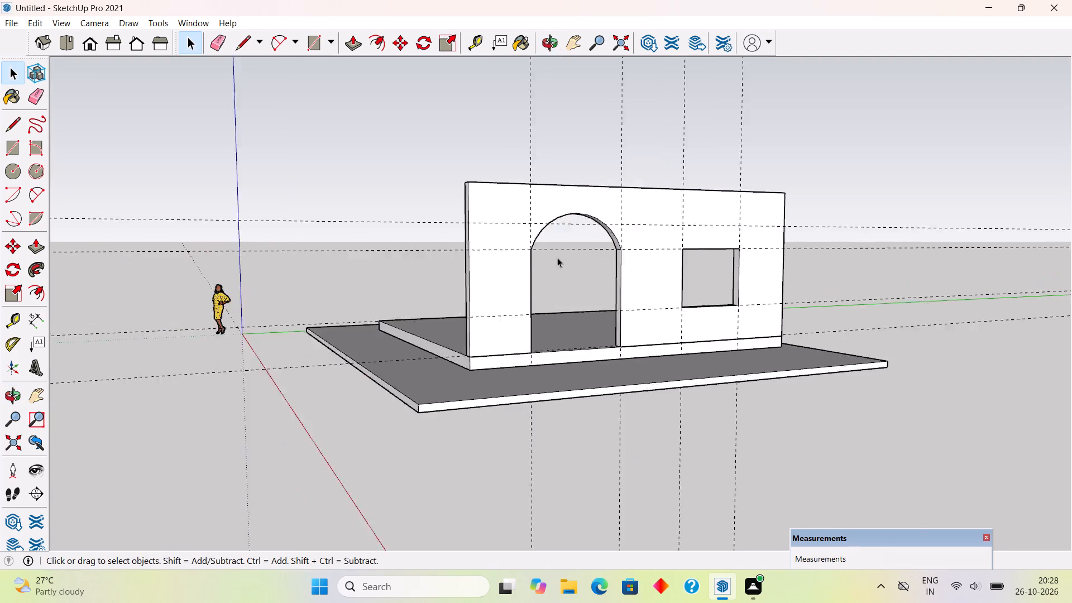
{"action": "scroll", "coordinate": [557, 257], "scroll_direction": "up", "scroll_amount": 5}
{"action": "middle_click_drag", "start_coordinate": [578, 266], "coordinate": [521, 279]}
{"action": "middle_click_drag", "start_coordinate": [615, 409], "coordinate": [600, 437]}
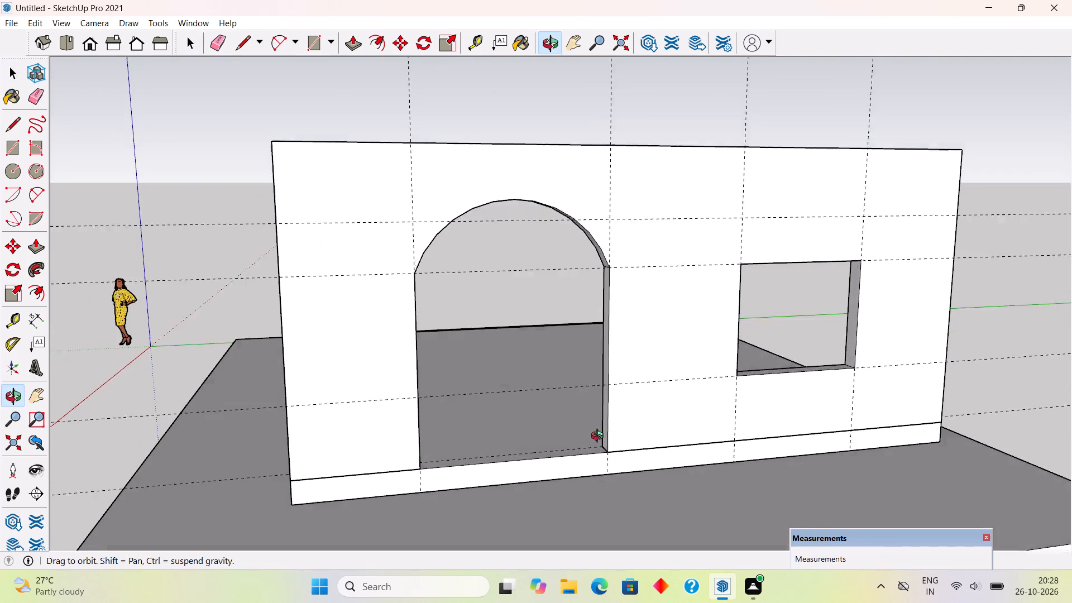
{"action": "middle_click_drag", "start_coordinate": [600, 437], "coordinate": [588, 465]}
{"action": "scroll", "coordinate": [588, 465], "scroll_direction": "up", "scroll_amount": 1}
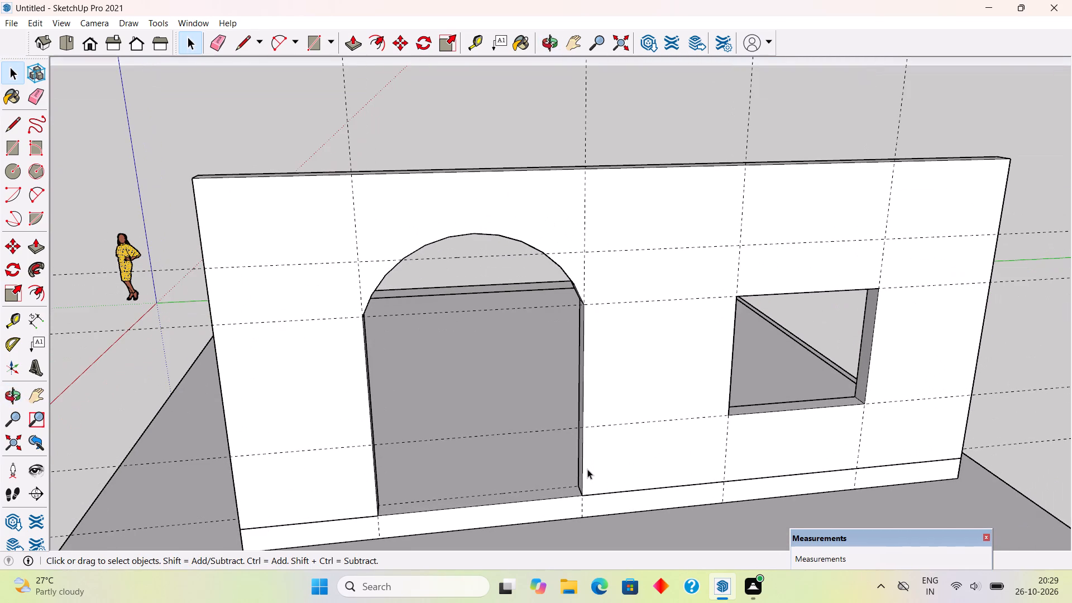
{"action": "key", "text": "r"}
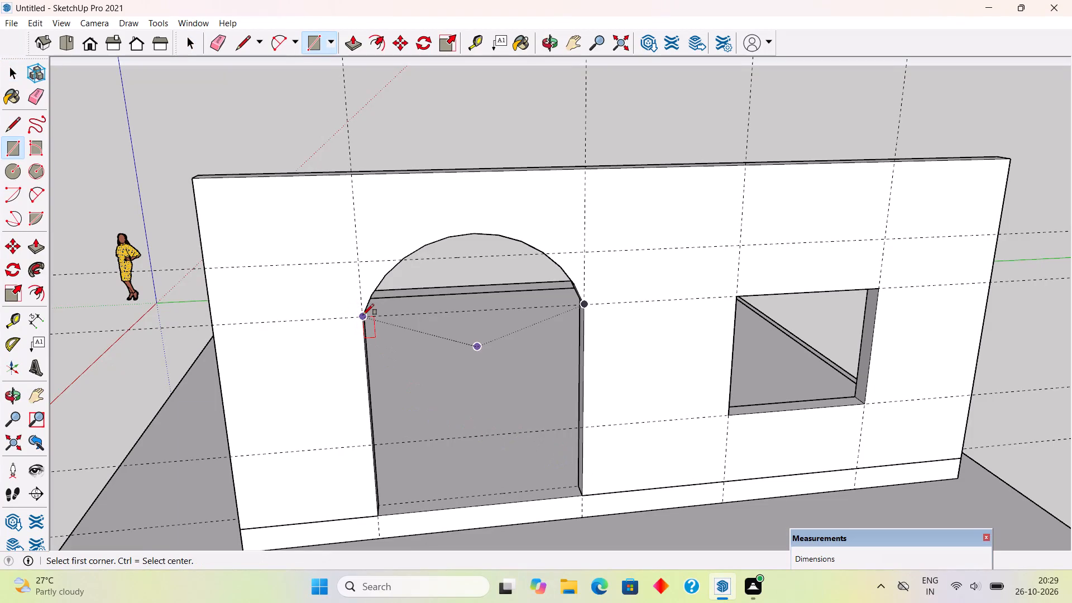
{"action": "left_click", "coordinate": [363, 315]}
{"action": "left_click", "coordinate": [582, 493]}
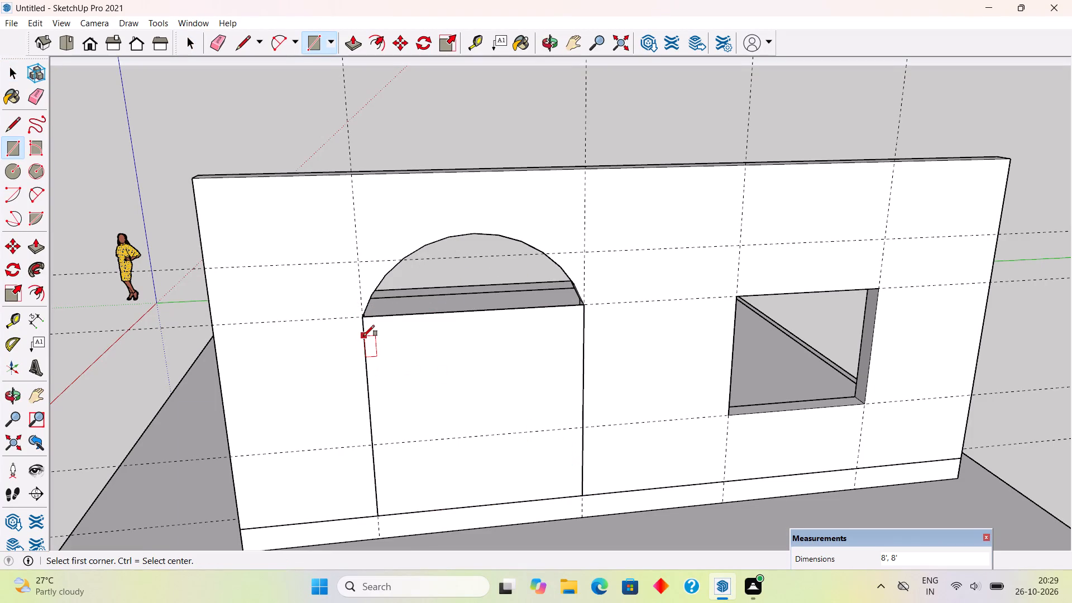
Draw an arc across the rectangle's top corners with a bulge of about 2' 10", and delete the straight line beneath it.
{"action": "key", "text": "a"}
{"action": "left_click", "coordinate": [363, 318]}
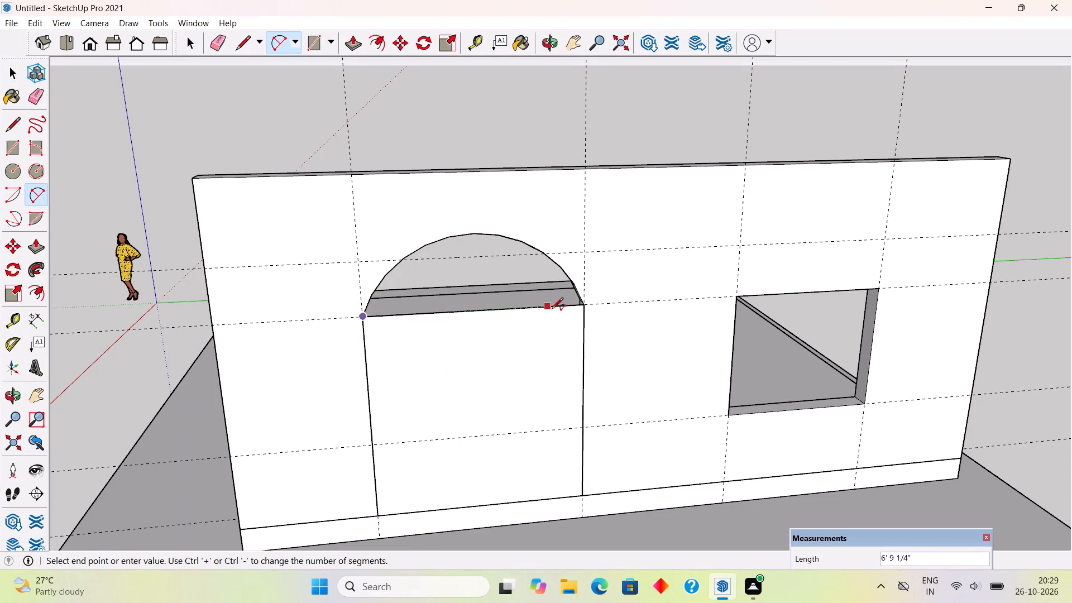
{"action": "left_click", "coordinate": [584, 309]}
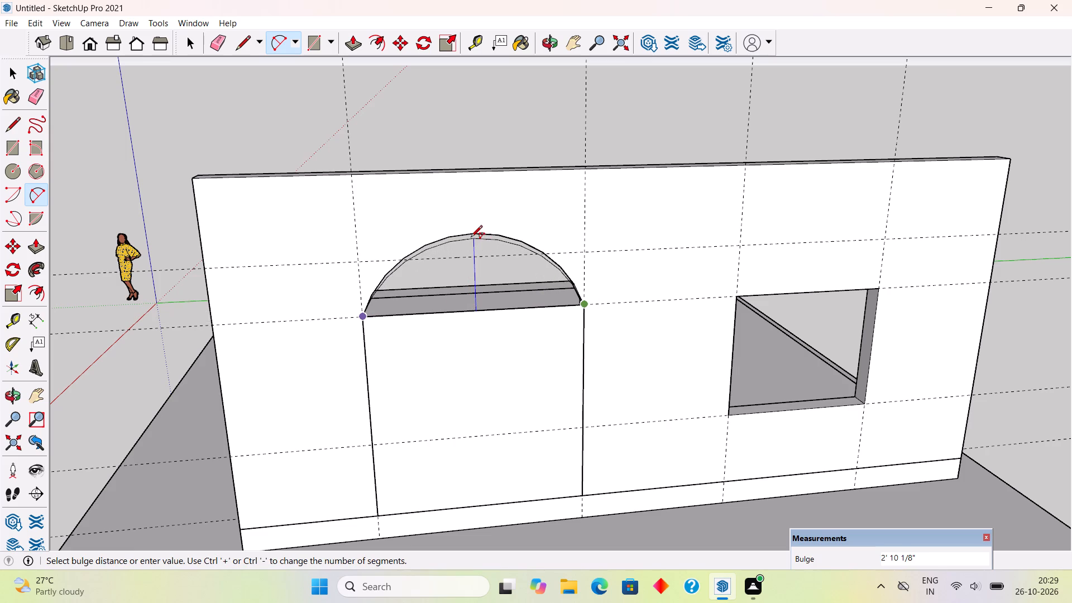
{"action": "left_click", "coordinate": [470, 236]}
{"action": "key", "text": "space"}
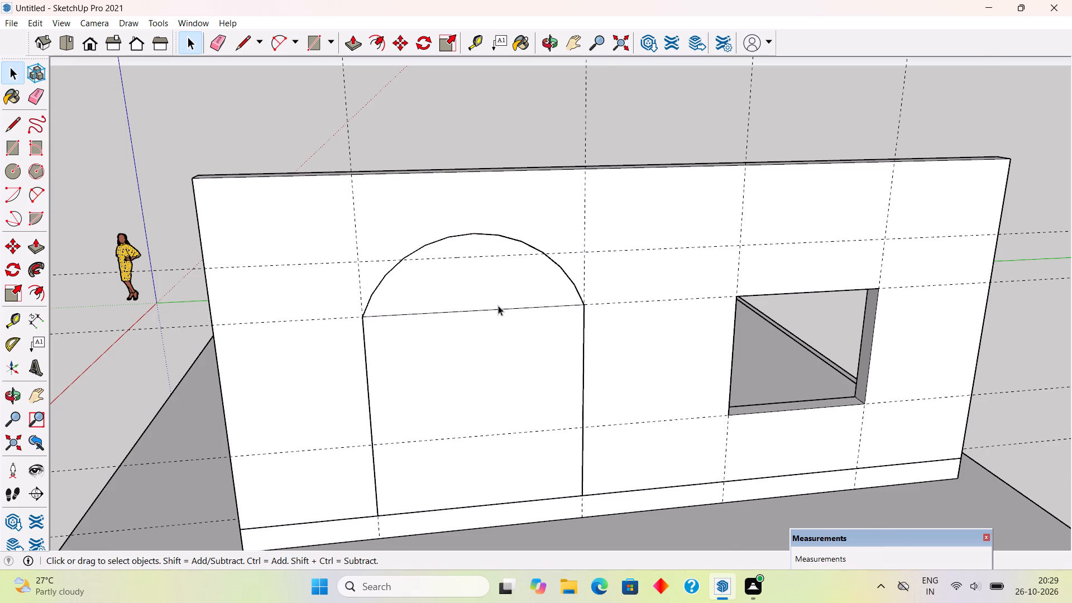
{"action": "scroll", "coordinate": [504, 310], "scroll_direction": "up", "scroll_amount": 2}
{"action": "left_click", "coordinate": [504, 310]}
{"action": "key", "text": "Delete"}
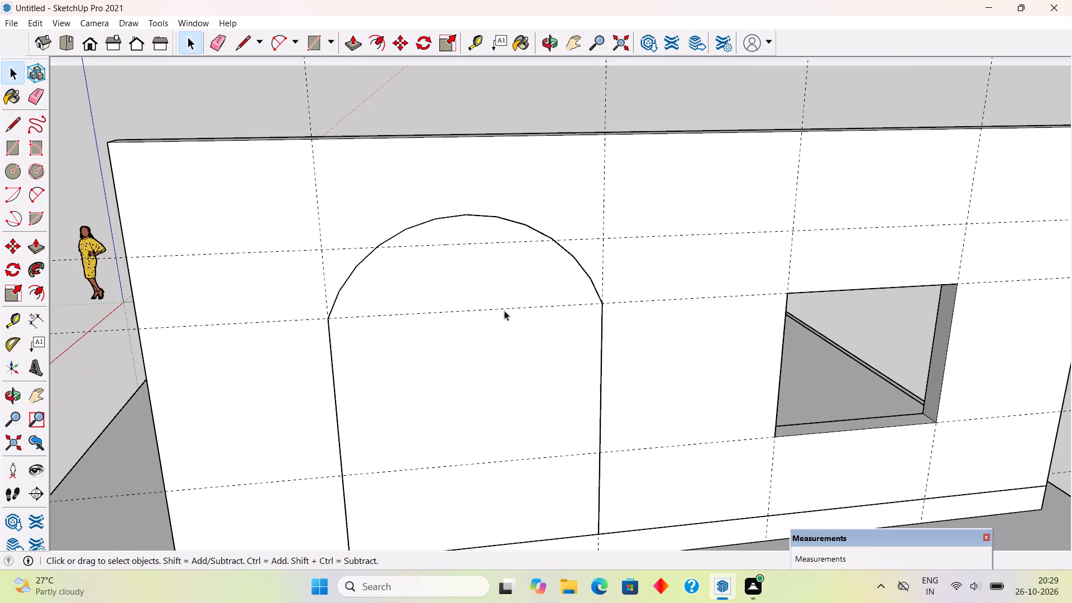
Offset the arched doorway face's outline 8" outward.
{"action": "scroll", "coordinate": [504, 310], "scroll_direction": "down", "scroll_amount": 6}
{"action": "middle_click_drag", "start_coordinate": [563, 404], "coordinate": [604, 332]}
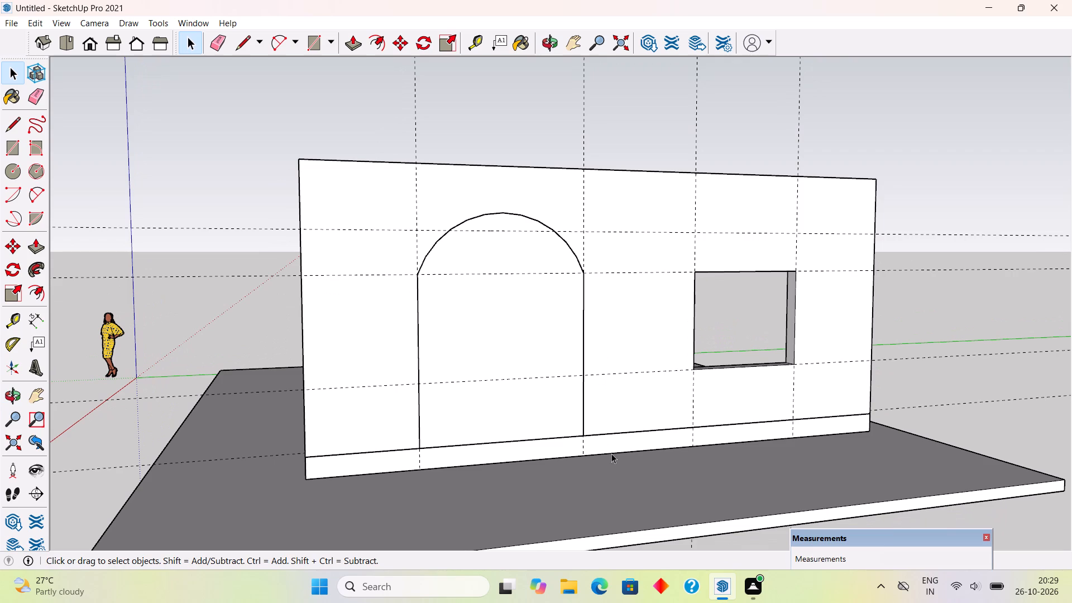
{"action": "key", "text": "f"}
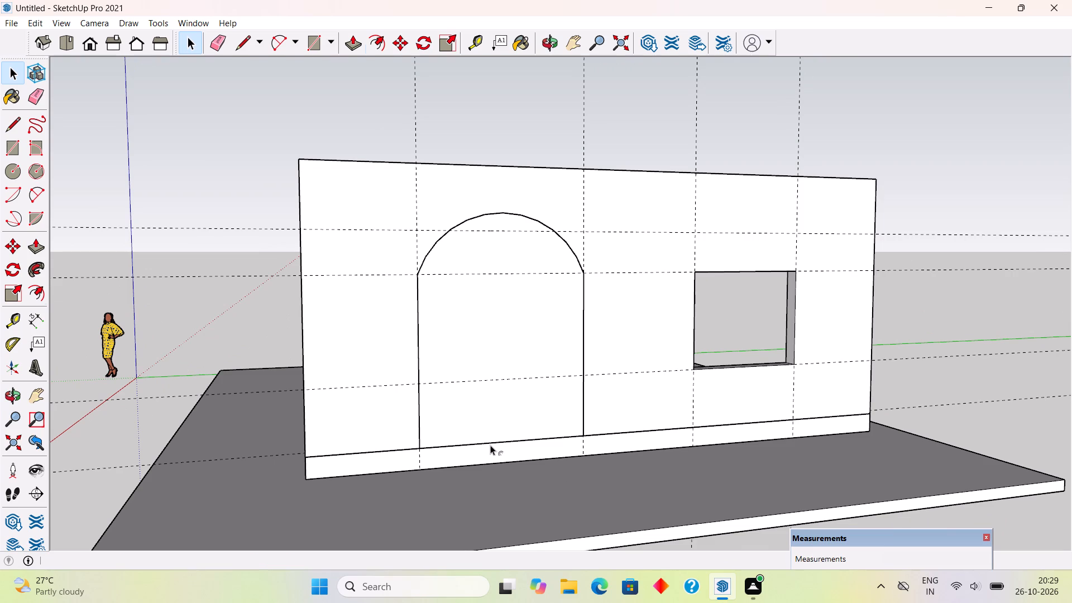
{"action": "left_click", "coordinate": [491, 434]}
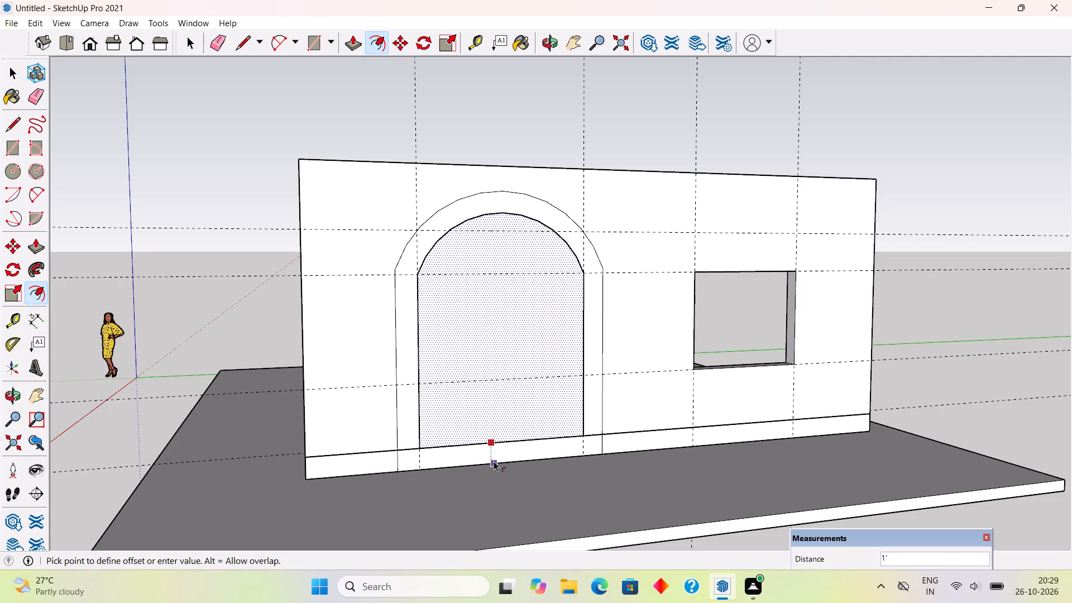
{"action": "scroll", "coordinate": [494, 461], "scroll_direction": "up", "scroll_amount": 2}
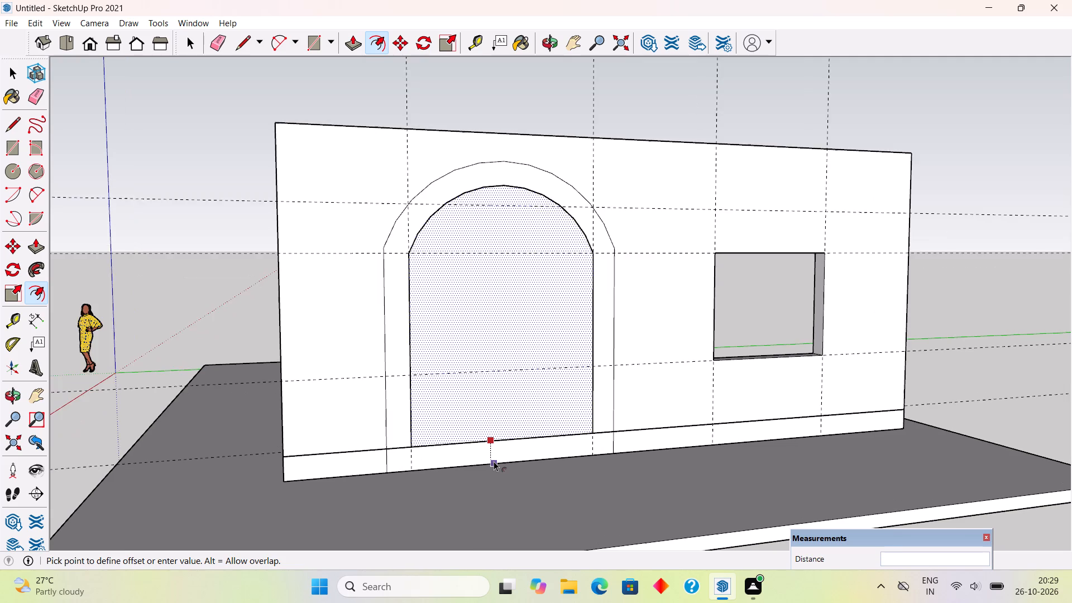
{"action": "scroll", "coordinate": [494, 461], "scroll_direction": "up", "scroll_amount": 2}
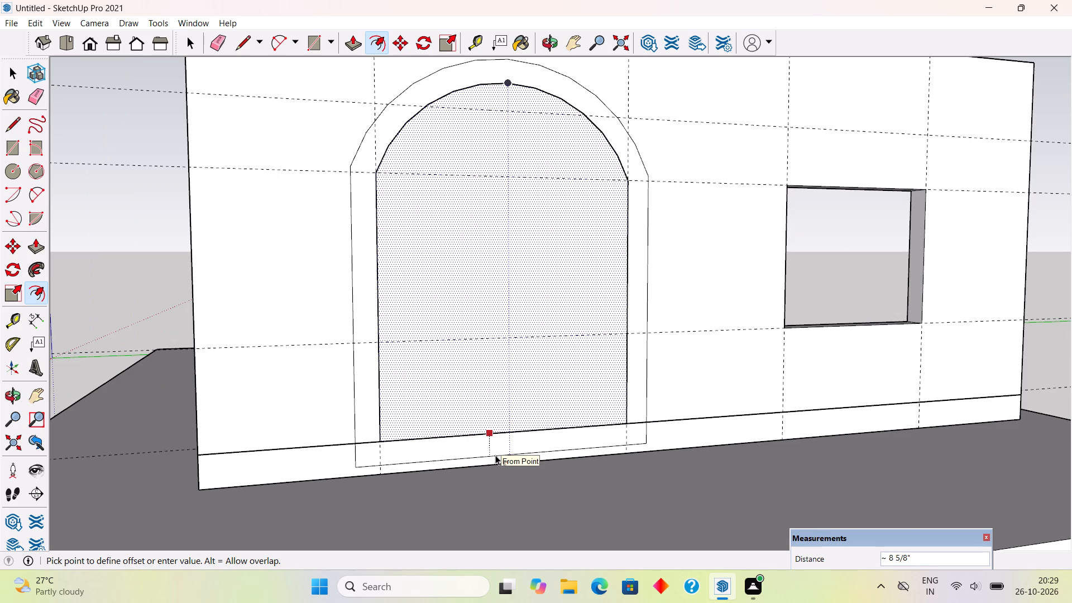
{"action": "type", "text": "8\""}
{"action": "key", "text": "Return"}
{"action": "key", "text": "space"}
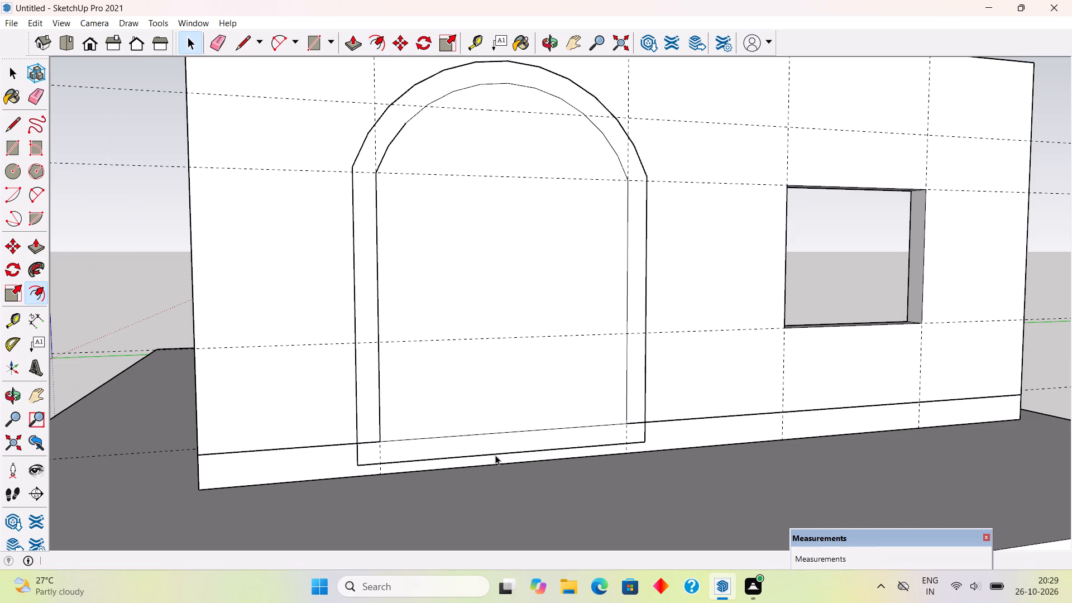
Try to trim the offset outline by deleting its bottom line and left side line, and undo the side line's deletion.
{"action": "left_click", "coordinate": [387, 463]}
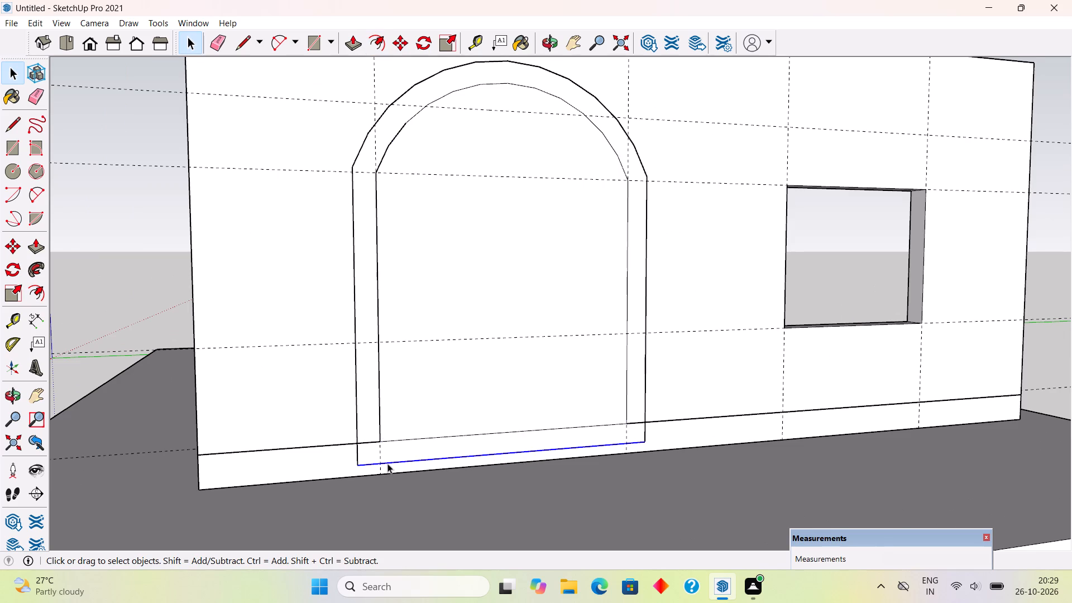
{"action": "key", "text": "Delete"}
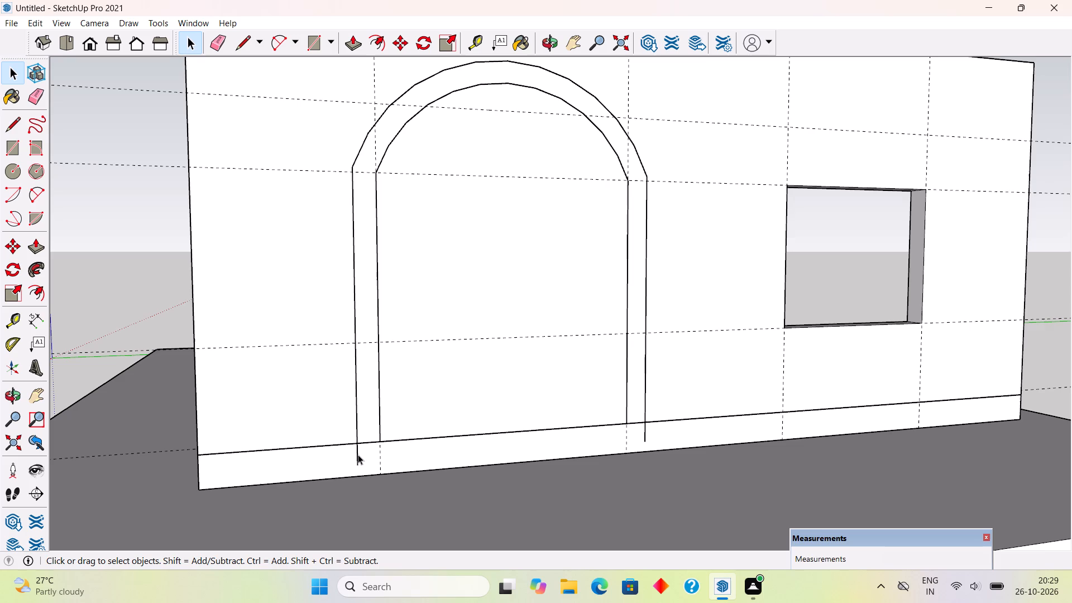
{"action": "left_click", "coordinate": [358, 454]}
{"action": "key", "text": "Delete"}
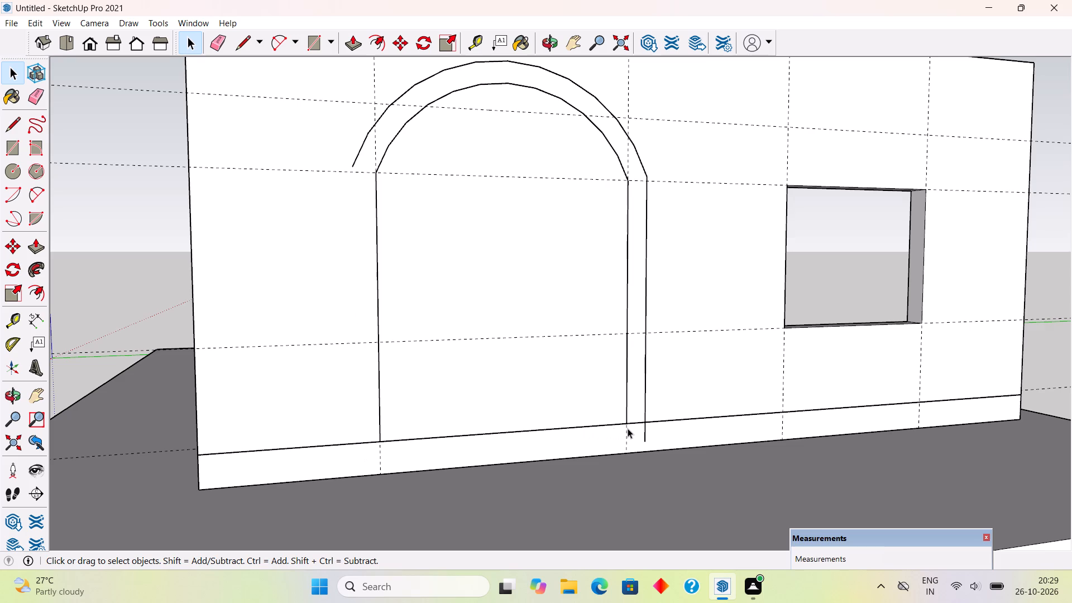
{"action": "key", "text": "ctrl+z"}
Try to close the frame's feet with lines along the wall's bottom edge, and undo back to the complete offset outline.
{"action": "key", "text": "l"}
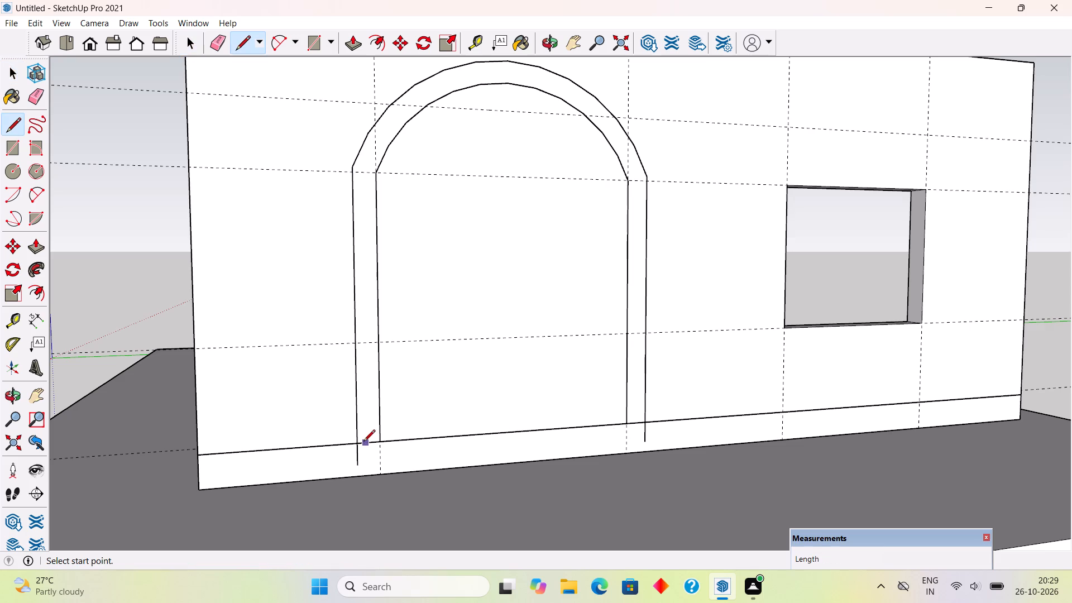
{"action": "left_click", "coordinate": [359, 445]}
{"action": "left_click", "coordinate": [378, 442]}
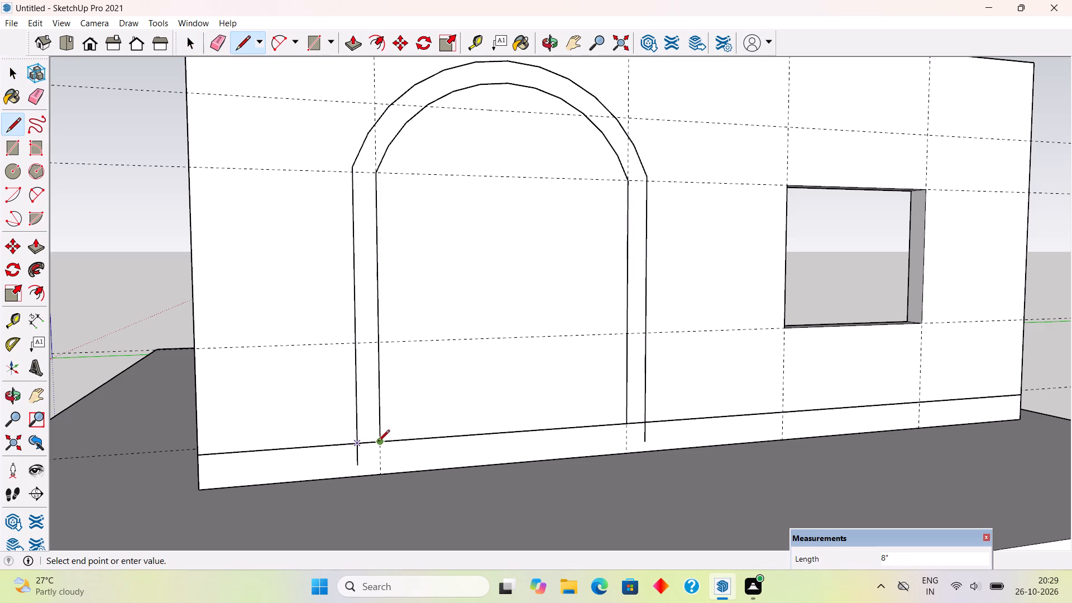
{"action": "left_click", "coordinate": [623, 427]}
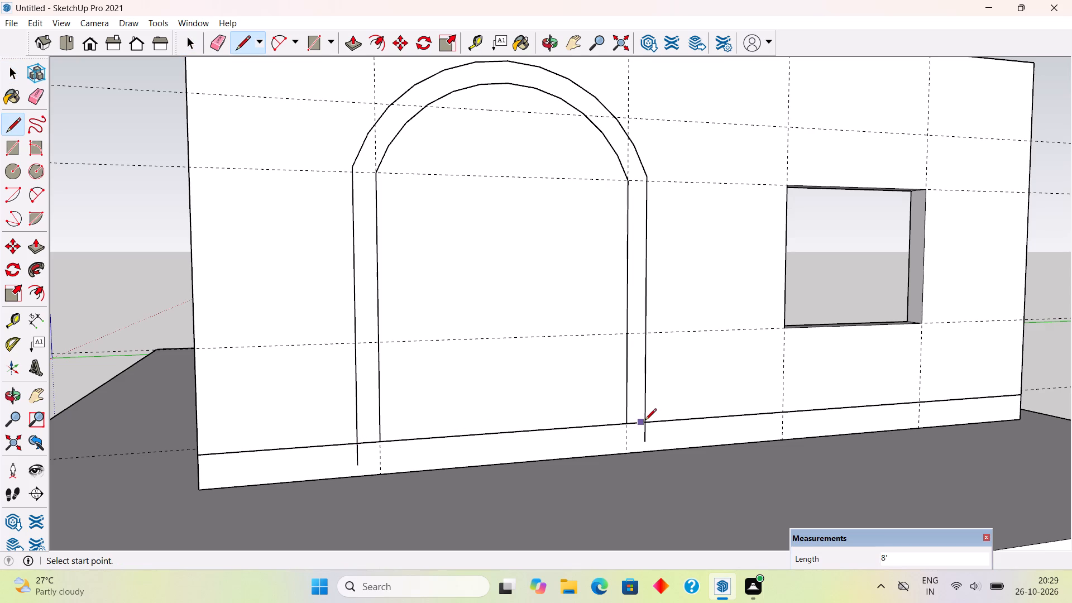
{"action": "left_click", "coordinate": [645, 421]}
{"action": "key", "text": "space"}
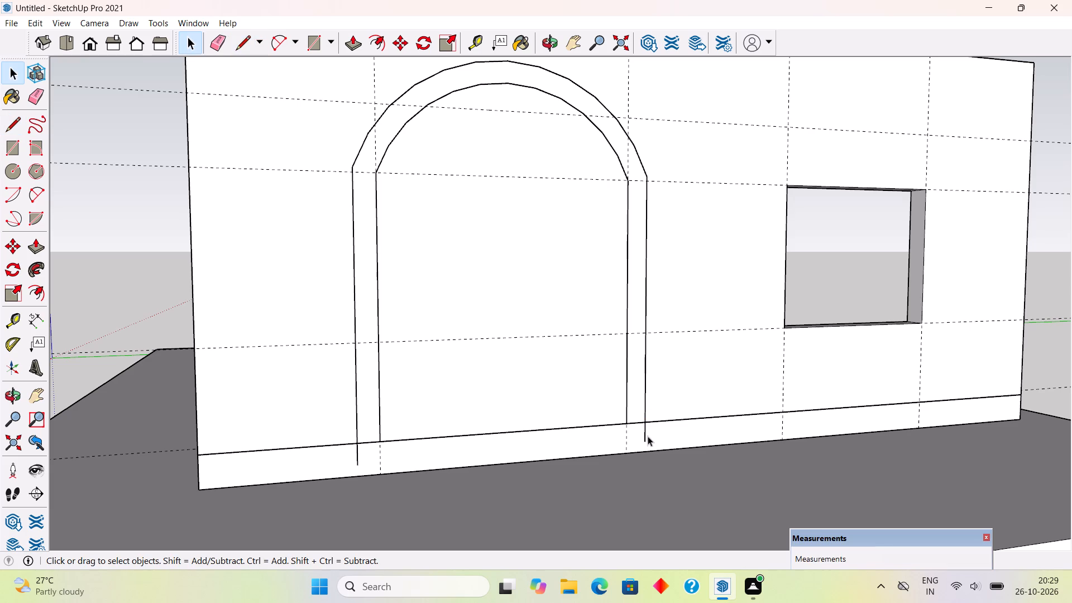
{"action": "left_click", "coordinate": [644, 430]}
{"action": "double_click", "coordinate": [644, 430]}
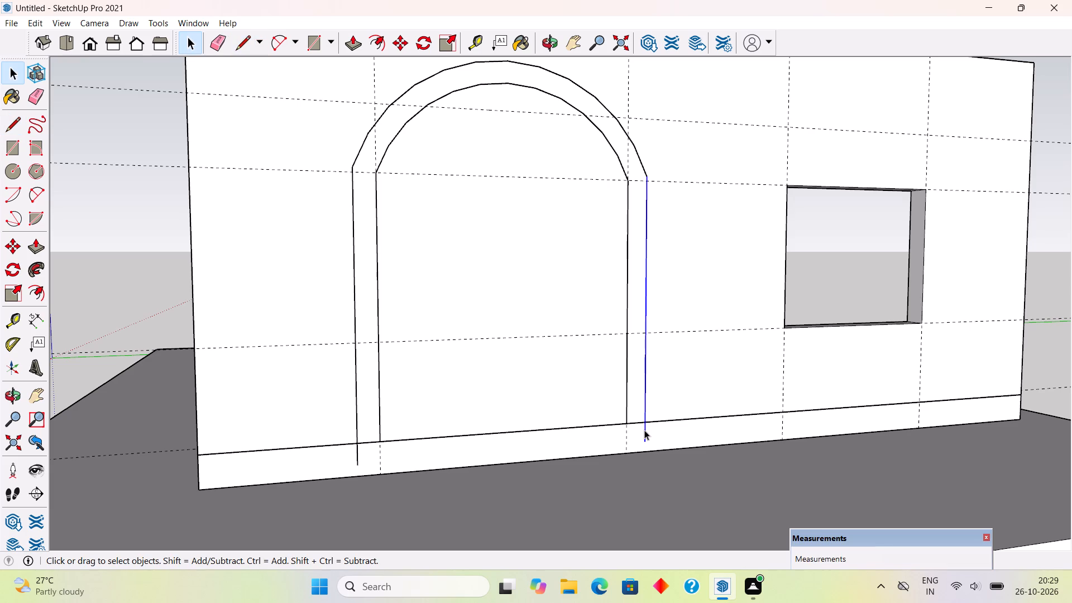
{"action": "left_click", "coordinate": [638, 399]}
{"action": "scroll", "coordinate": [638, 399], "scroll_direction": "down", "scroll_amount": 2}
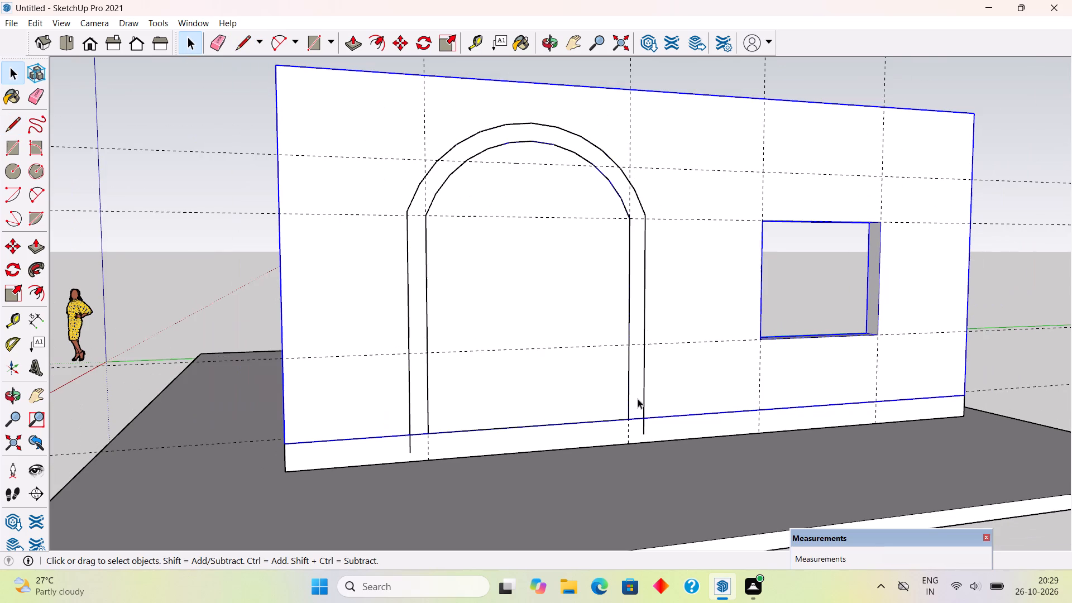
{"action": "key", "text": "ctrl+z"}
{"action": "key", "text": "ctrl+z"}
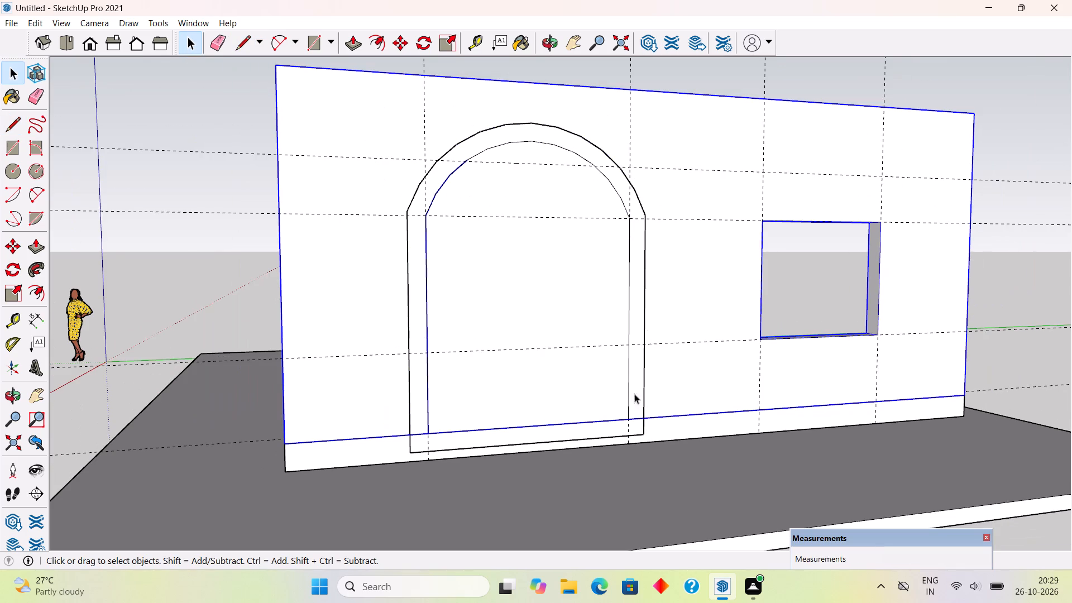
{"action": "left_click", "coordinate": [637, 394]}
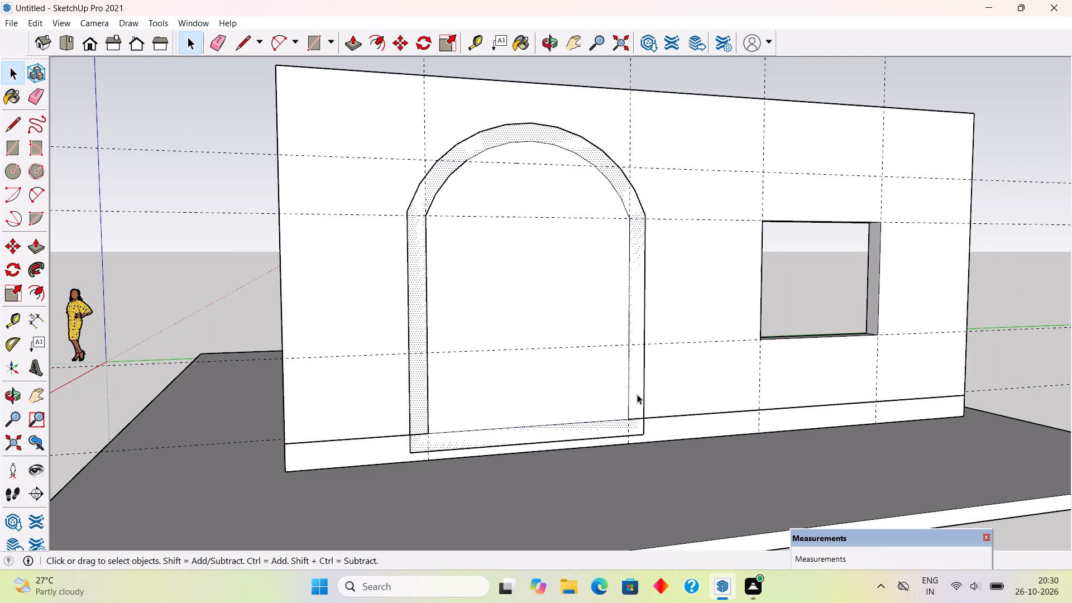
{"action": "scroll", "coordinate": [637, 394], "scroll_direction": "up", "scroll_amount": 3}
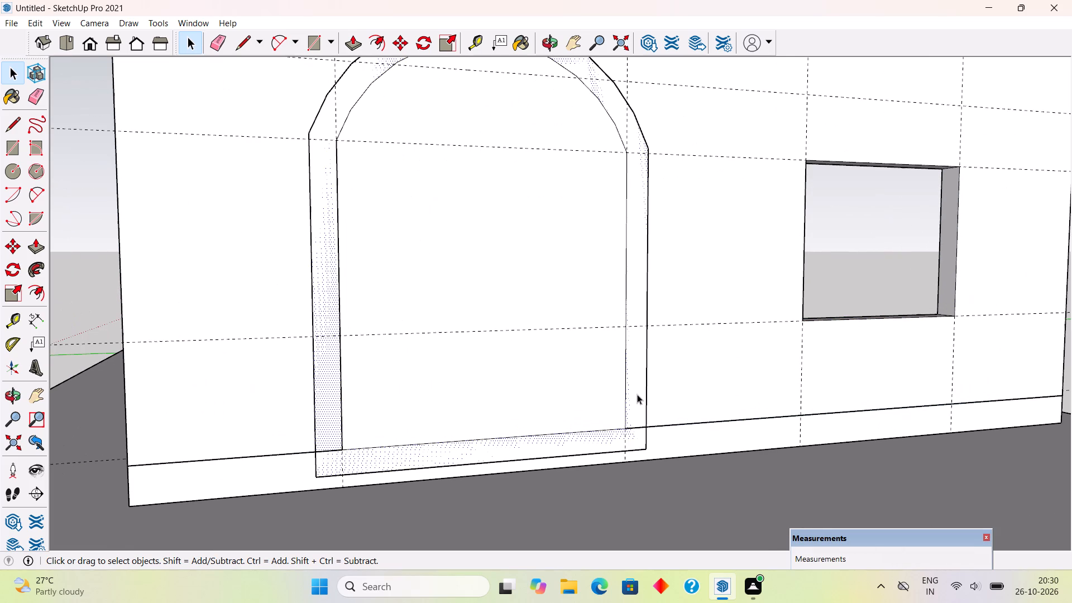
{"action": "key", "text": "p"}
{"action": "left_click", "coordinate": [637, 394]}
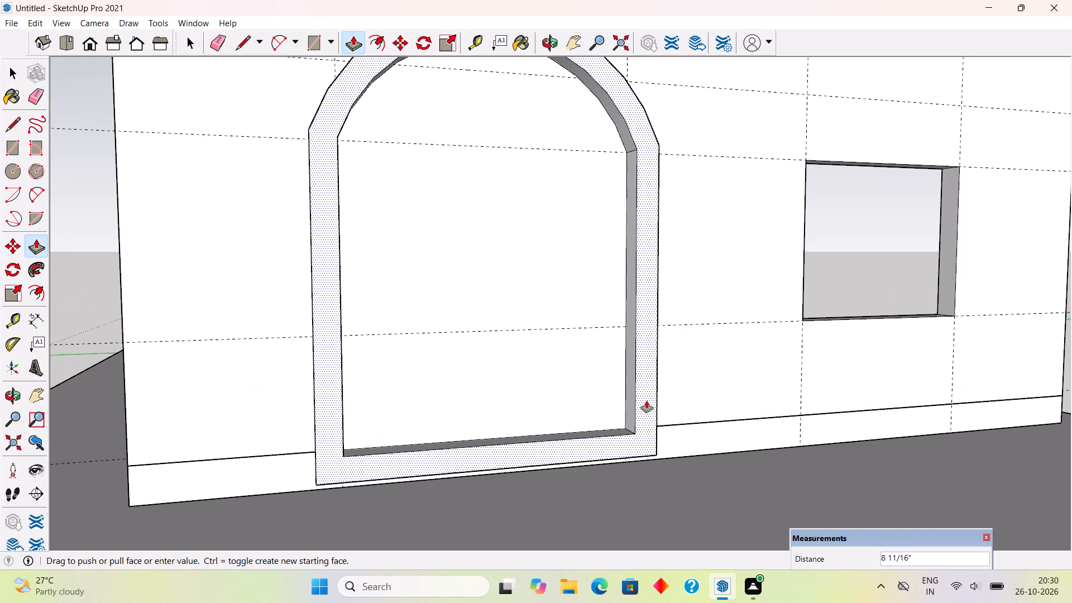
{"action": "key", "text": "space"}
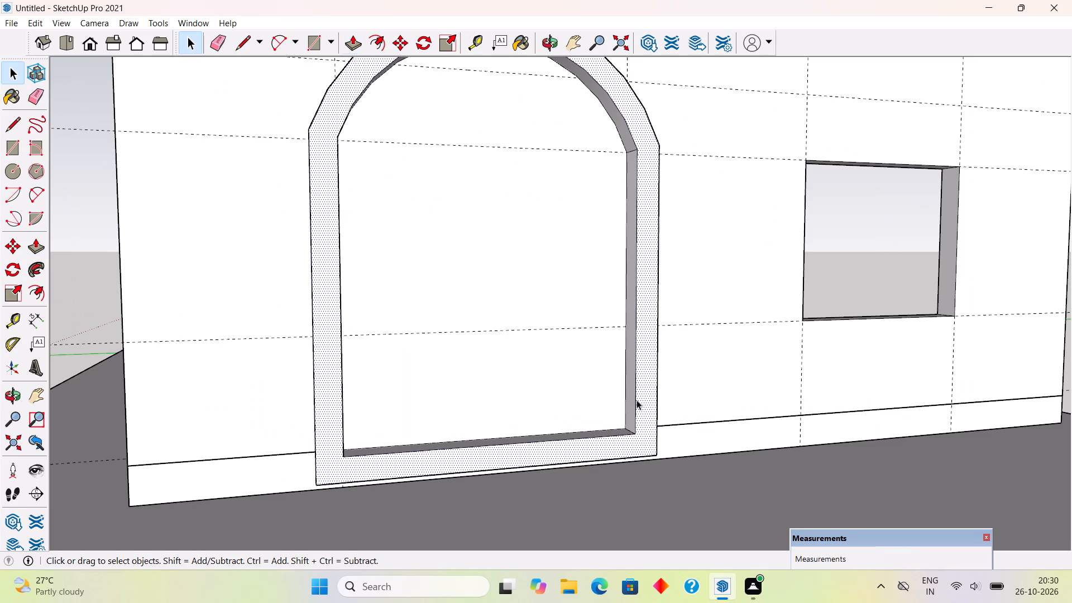
Delete the arched face inside the frame outline to reopen the doorway.
{"action": "left_click", "coordinate": [572, 381]}
{"action": "key", "text": "Delete"}
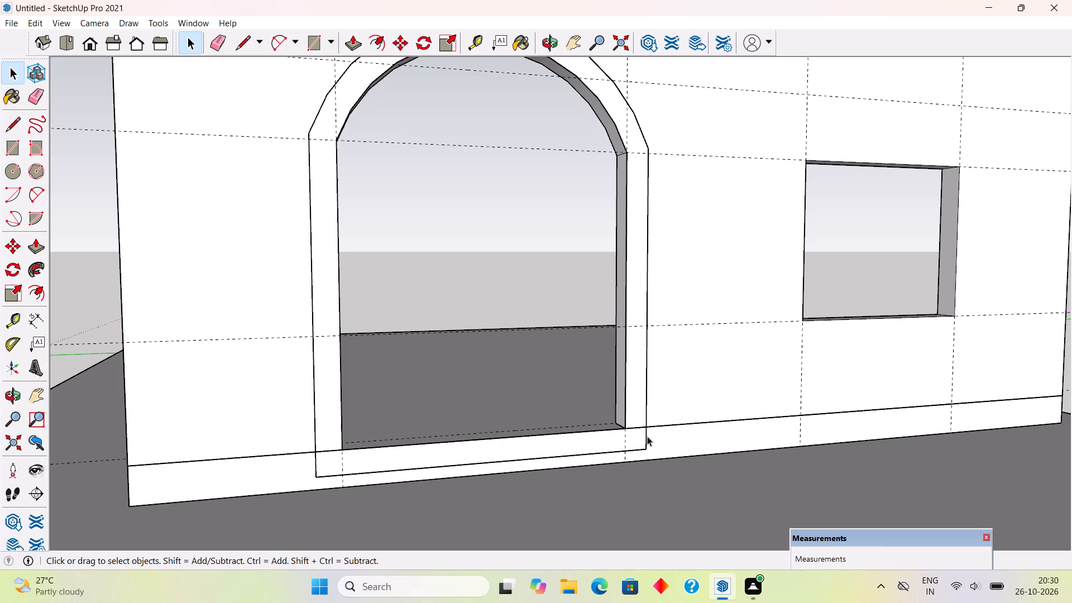
Push/Pull the 8" wide frame face around the doorway outward by 2".
{"action": "left_click", "coordinate": [642, 380]}
{"action": "middle_click_drag", "start_coordinate": [653, 432], "coordinate": [701, 471]}
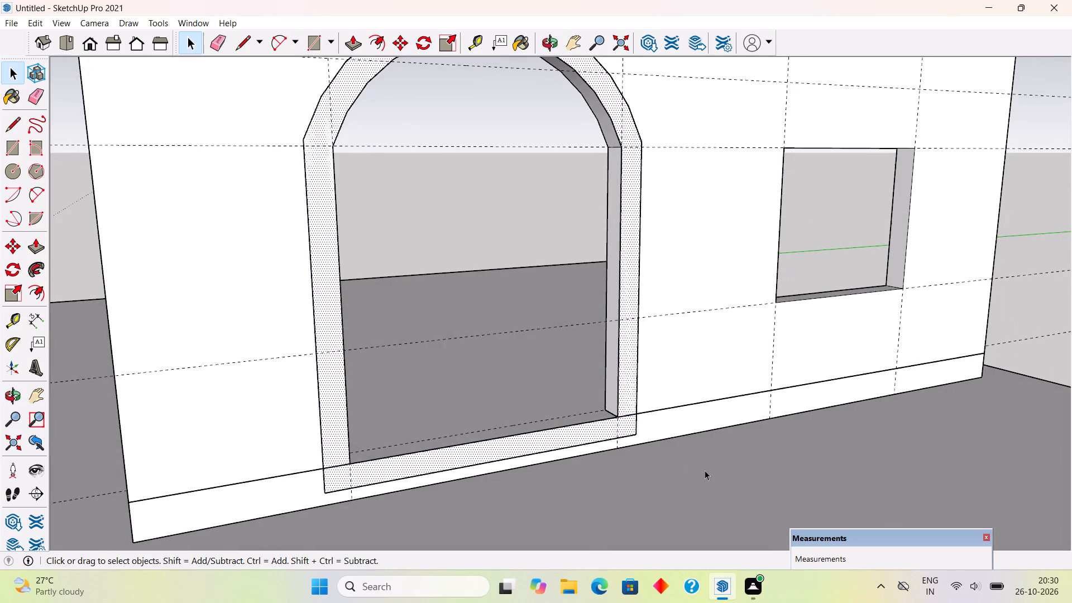
{"action": "key", "text": "p"}
{"action": "left_click", "coordinate": [623, 411]}
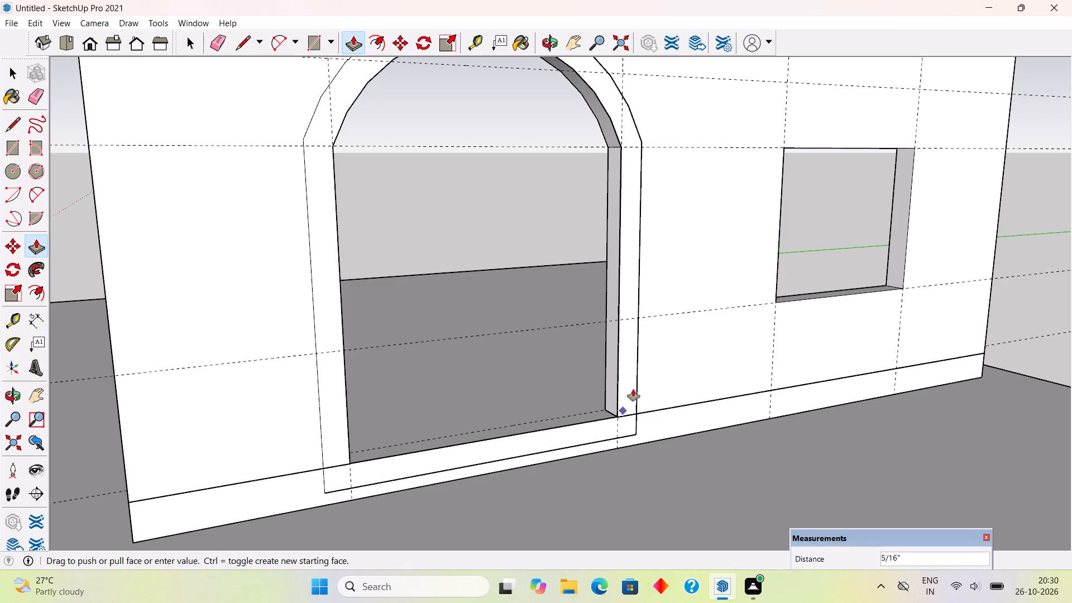
{"action": "key", "text": "3"}
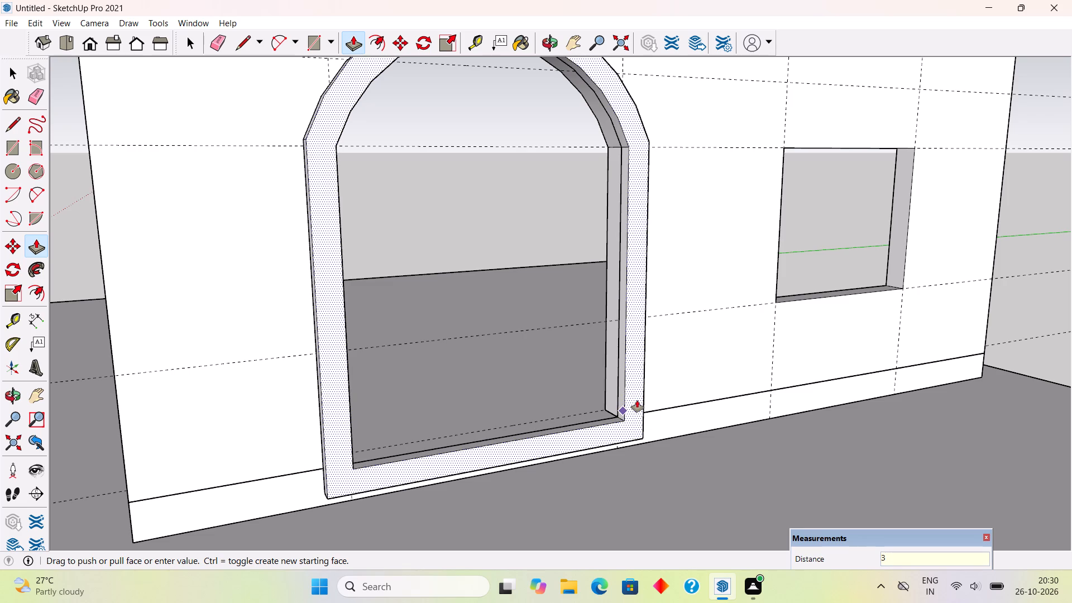
{"action": "key", "text": "BackSpace"}
{"action": "key", "text": "BackSpace"}
{"action": "type", "text": "2\""}
{"action": "key", "text": "Return"}
{"action": "key", "text": "space"}
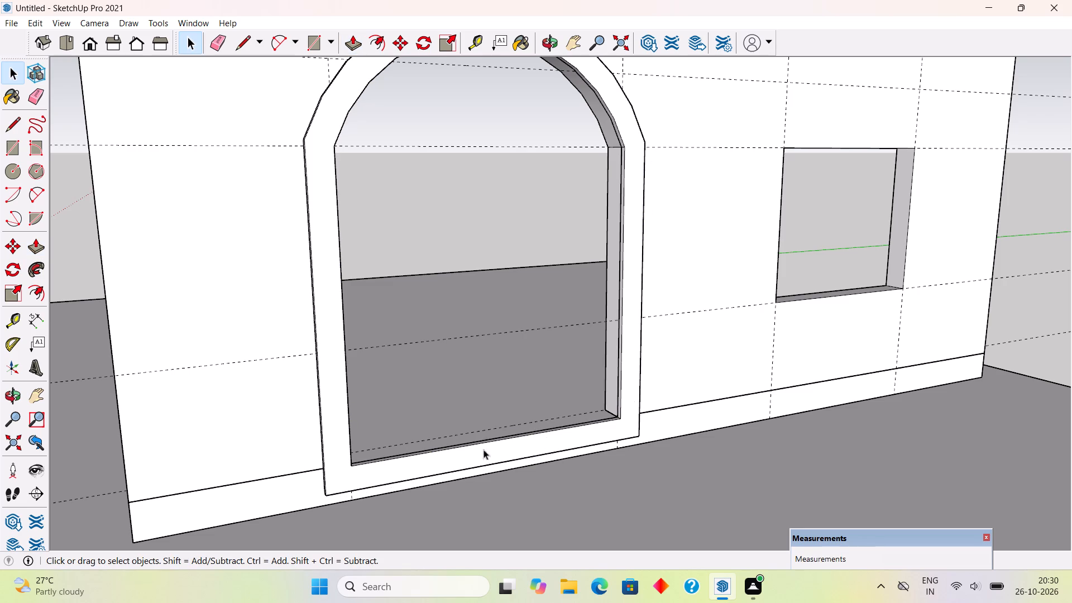
Make the whole raised frame around the arched doorway a group.
{"action": "triple_click", "coordinate": [360, 476]}
{"action": "right_click", "coordinate": [357, 475]}
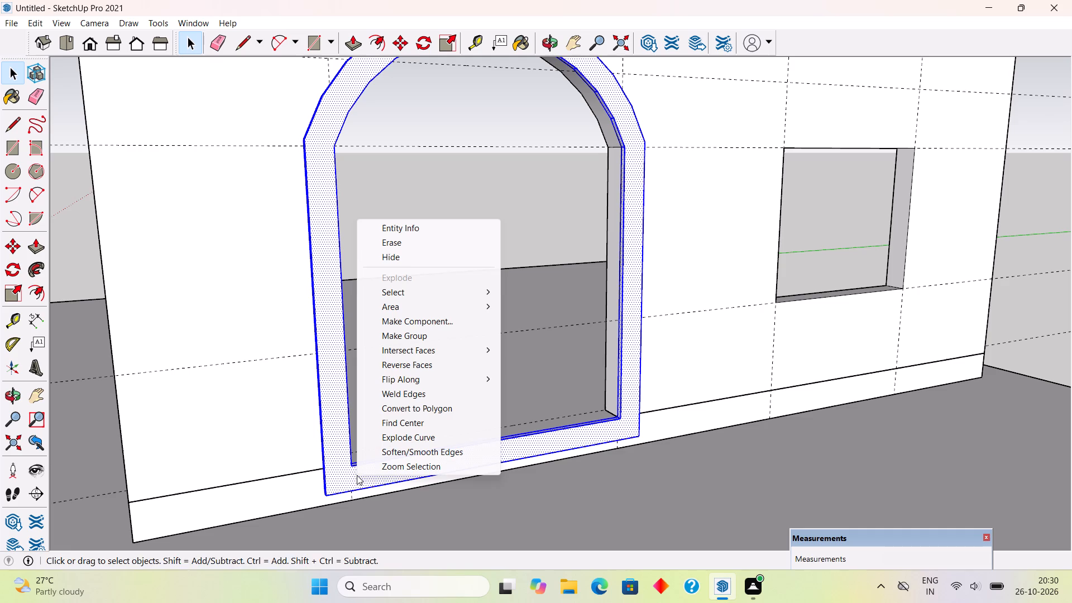
{"action": "left_click", "coordinate": [400, 336]}
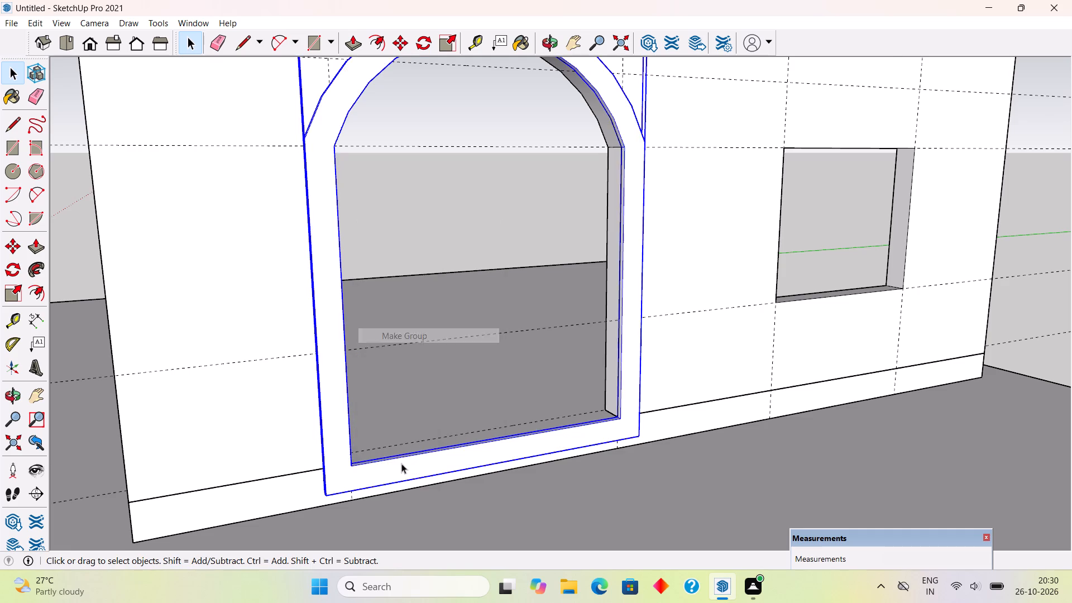
Inside the door frame group, draw lines across both frame legs from the opening's bottom corners to the outer edges.
{"action": "scroll", "coordinate": [336, 495], "scroll_direction": "up", "scroll_amount": 4}
{"action": "triple_click", "coordinate": [344, 450]}
{"action": "scroll", "coordinate": [351, 470], "scroll_direction": "up", "scroll_amount": 4}
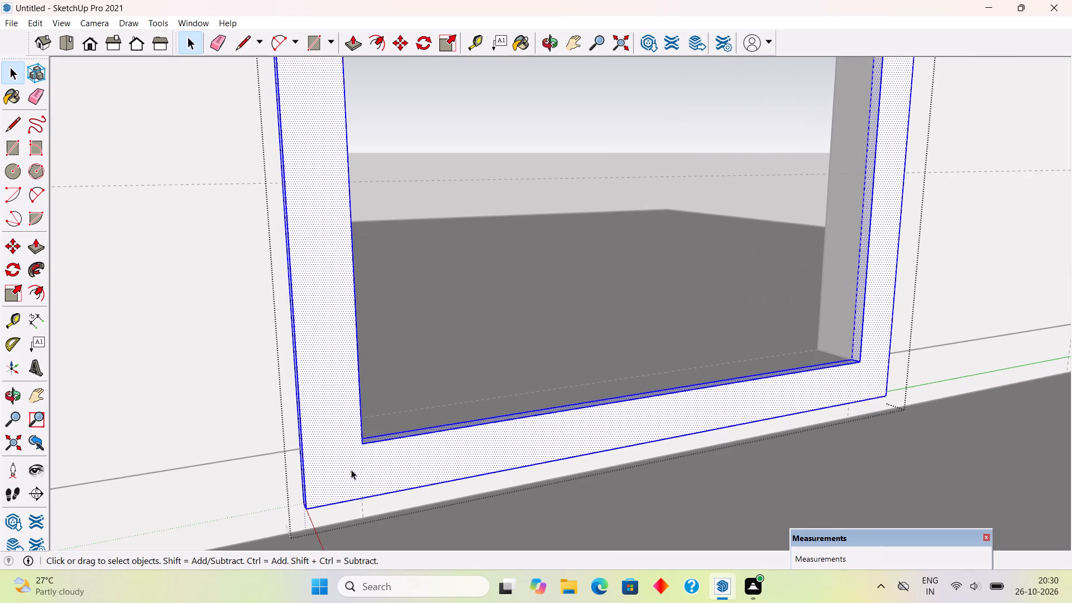
{"action": "key", "text": "l"}
{"action": "left_click", "coordinate": [364, 446]}
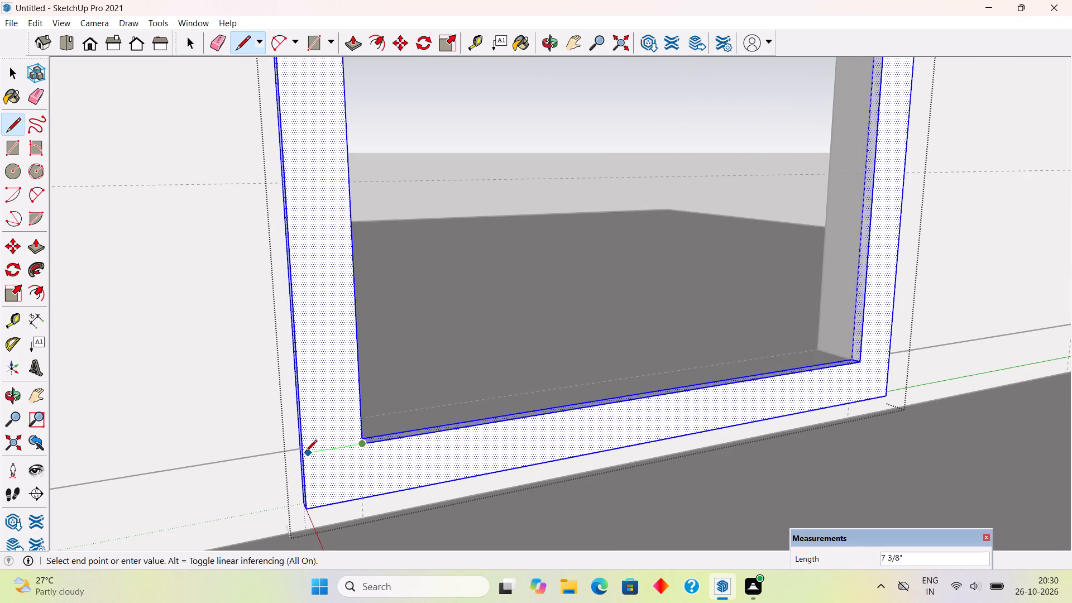
{"action": "left_click", "coordinate": [305, 452]}
{"action": "scroll", "coordinate": [271, 461], "scroll_direction": "down", "scroll_amount": 3}
{"action": "scroll", "coordinate": [759, 377], "scroll_direction": "up", "scroll_amount": 3}
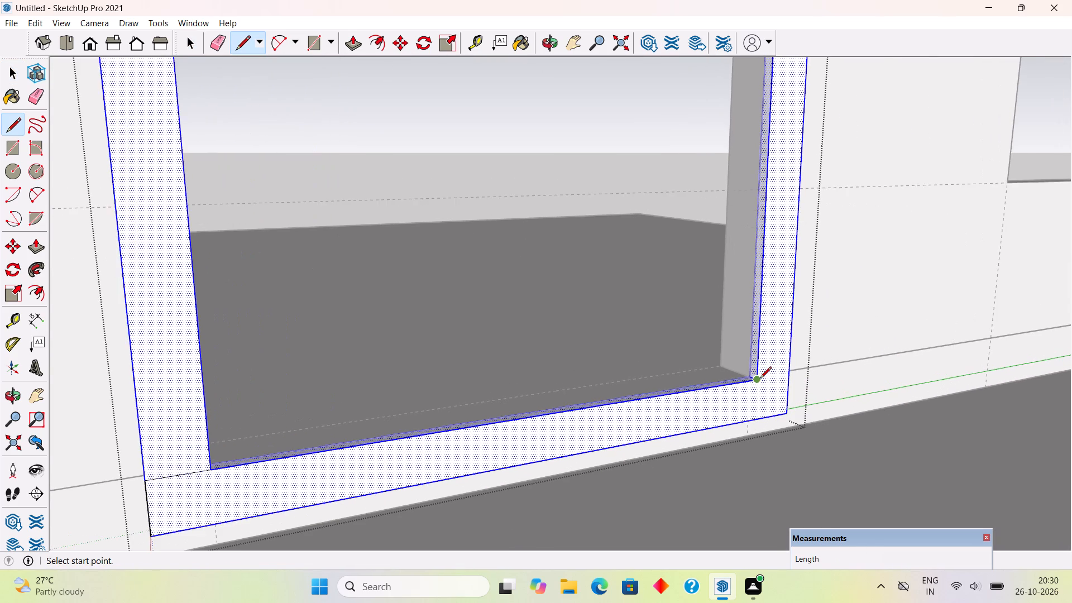
{"action": "left_click", "coordinate": [760, 379]}
{"action": "left_click", "coordinate": [791, 367]}
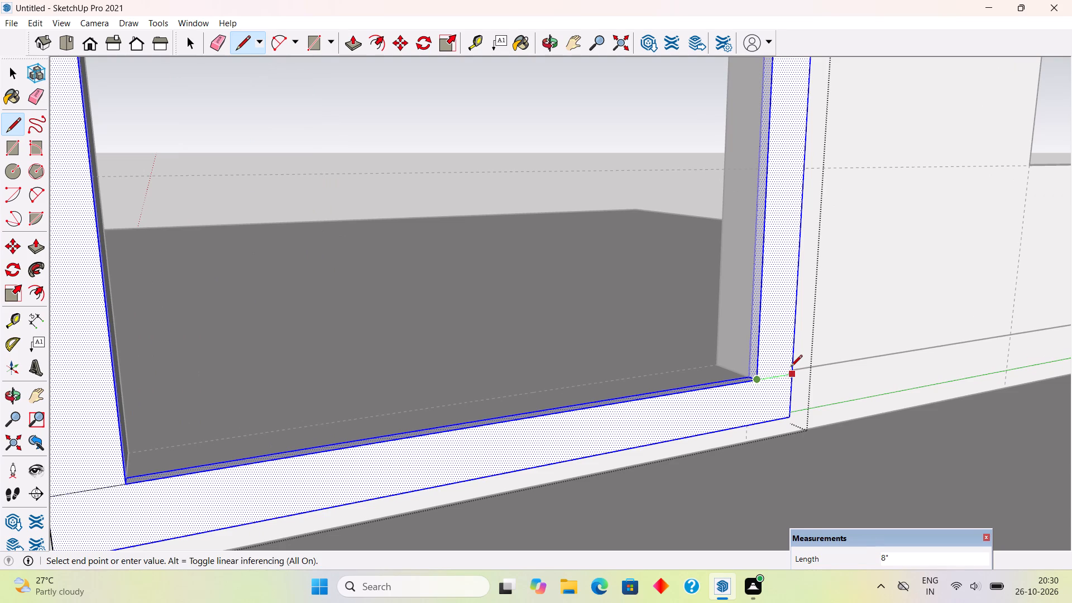
Push/Pull the frame's bottom strip, below the two new lines, back to the wall face.
{"action": "key", "text": "space"}
{"action": "left_click", "coordinate": [708, 417]}
{"action": "key", "text": "p"}
{"action": "left_click_drag", "start_coordinate": [708, 417], "coordinate": [669, 397]}
{"action": "middle_click_drag", "start_coordinate": [671, 414], "coordinate": [492, 353]}
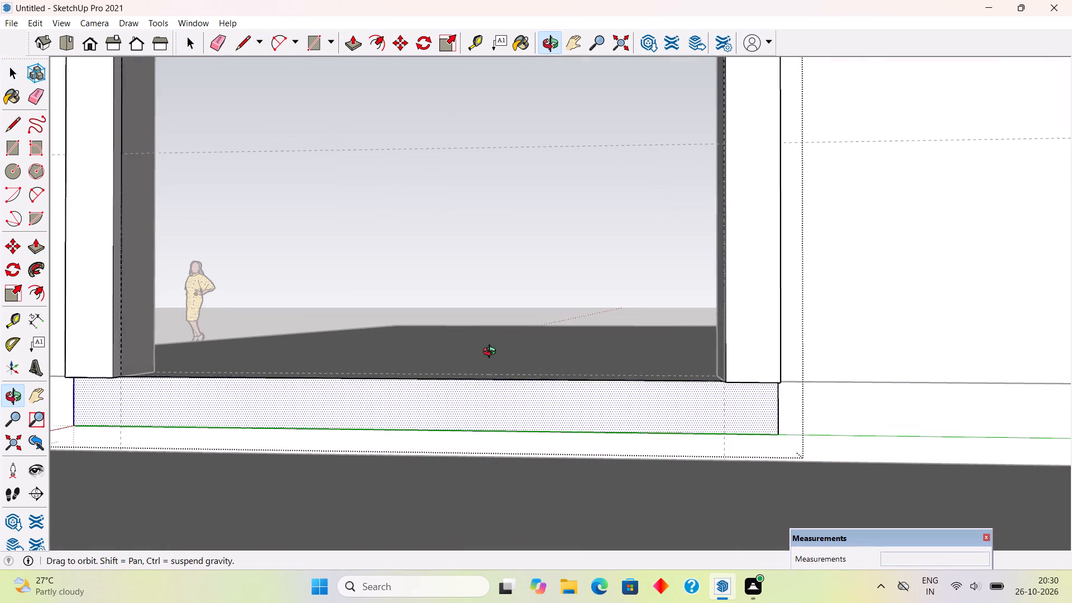
{"action": "middle_click_drag", "start_coordinate": [492, 353], "coordinate": [489, 353]}
{"action": "left_click", "coordinate": [509, 390]}
{"action": "key", "text": "space"}
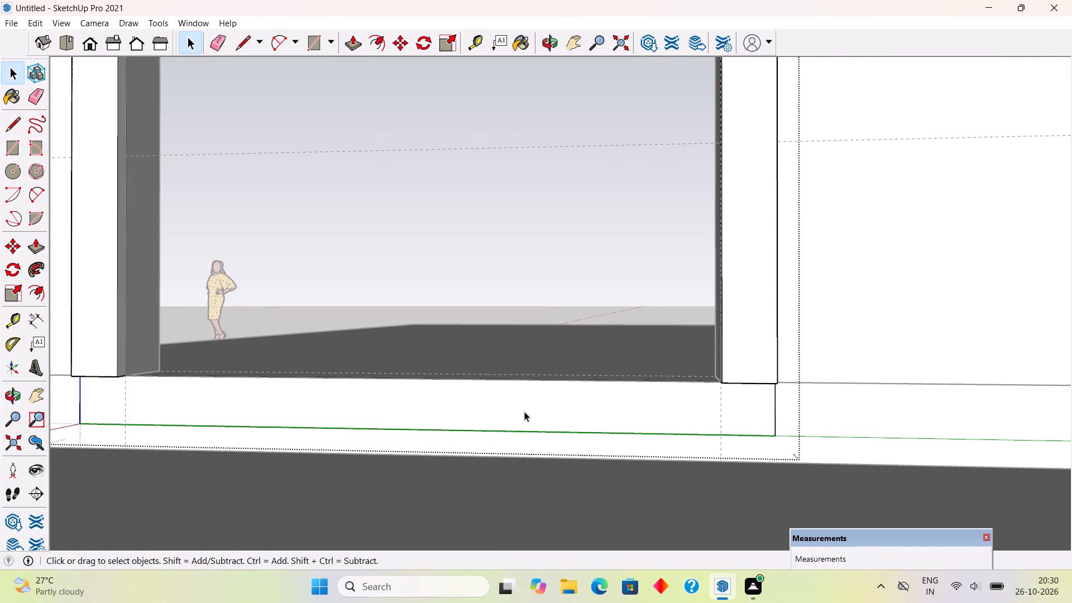
Delete the leftover face and the side and bottom edges of the strip below the doorway, and leave the frame group.
{"action": "left_click", "coordinate": [528, 416]}
{"action": "key", "text": "Delete"}
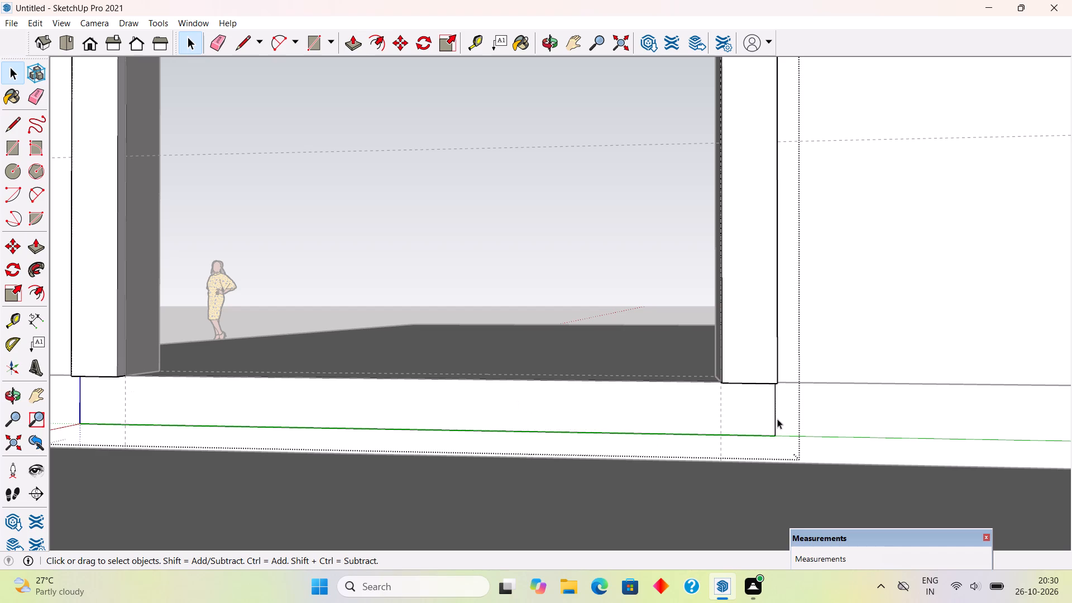
{"action": "left_click", "coordinate": [775, 420]}
{"action": "key", "text": "Delete"}
{"action": "scroll", "coordinate": [748, 442], "scroll_direction": "down", "scroll_amount": 3}
{"action": "scroll", "coordinate": [743, 444], "scroll_direction": "up", "scroll_amount": 1}
{"action": "middle_click_drag", "start_coordinate": [415, 444], "coordinate": [549, 426]}
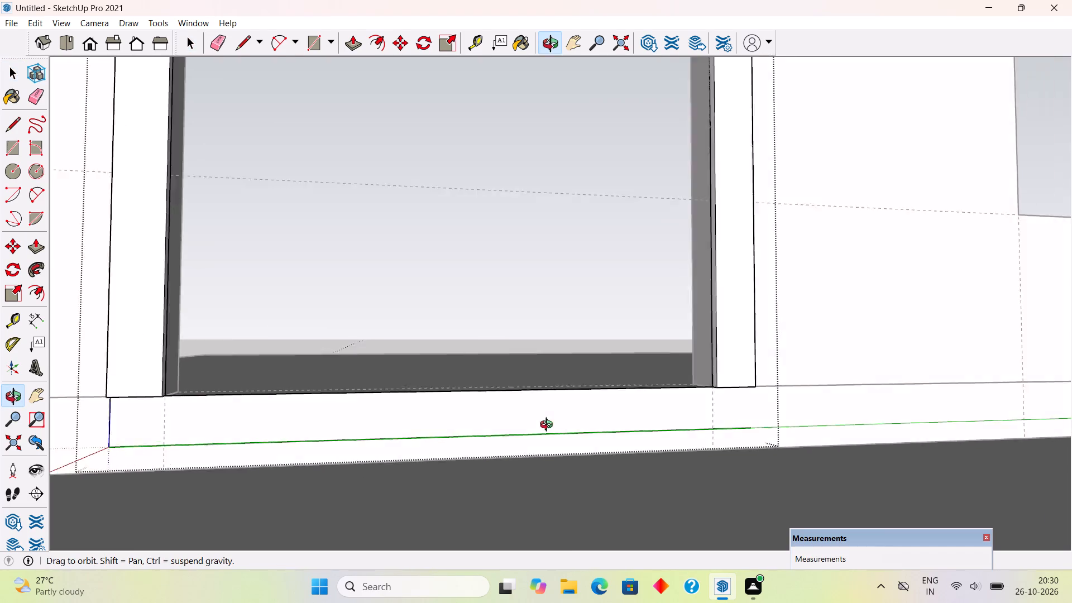
{"action": "middle_click_drag", "start_coordinate": [549, 426], "coordinate": [620, 422]}
{"action": "left_click", "coordinate": [446, 439]}
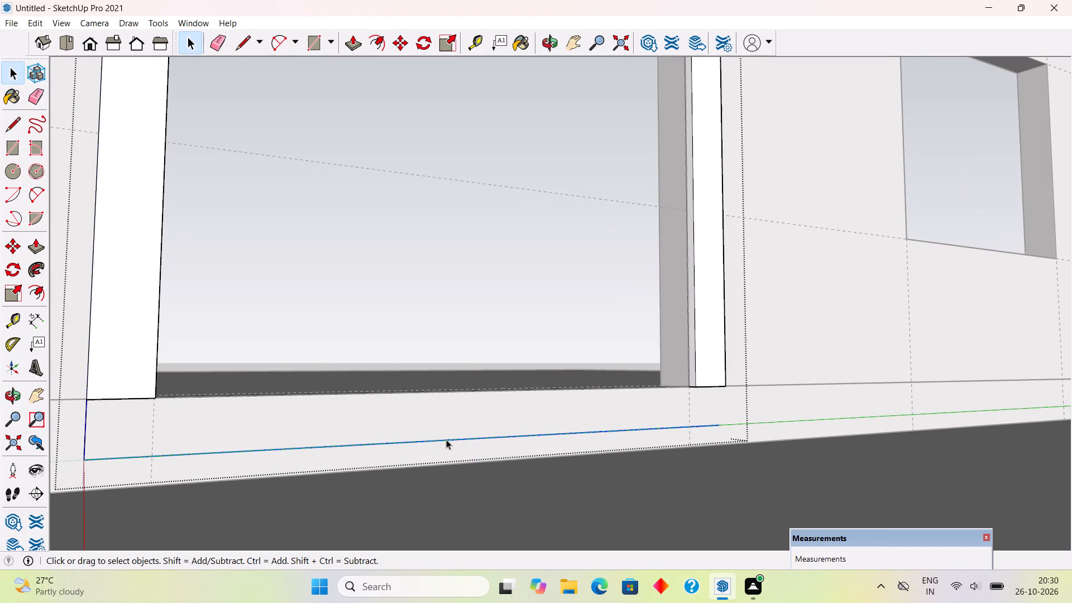
{"action": "key", "text": "Delete"}
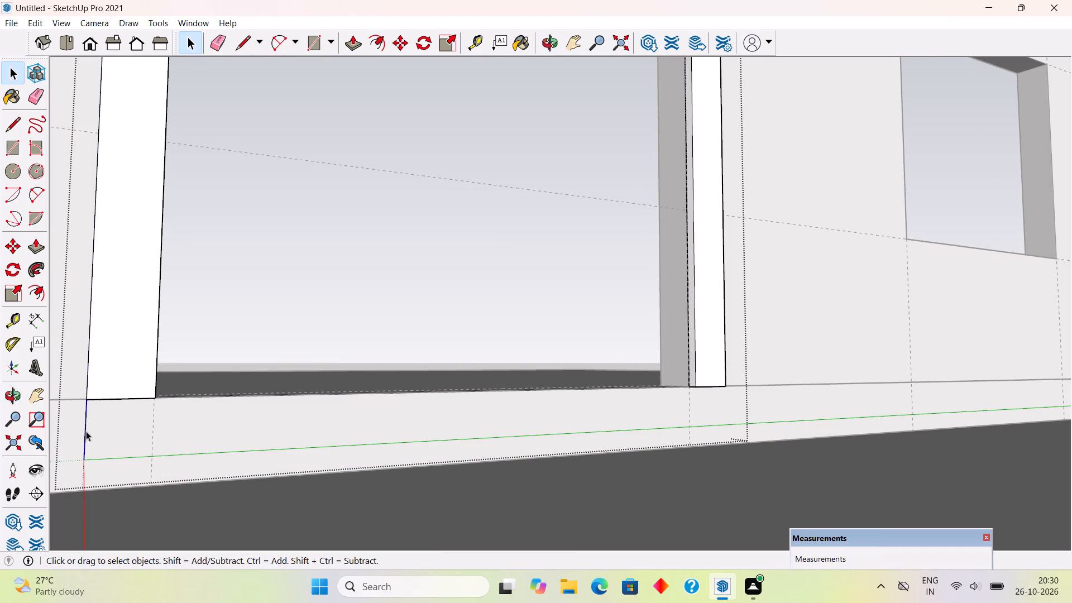
{"action": "left_click", "coordinate": [84, 433]}
{"action": "key", "text": "Delete"}
{"action": "left_click", "coordinate": [243, 298]}
{"action": "scroll", "coordinate": [288, 410], "scroll_direction": "down", "scroll_amount": 4}
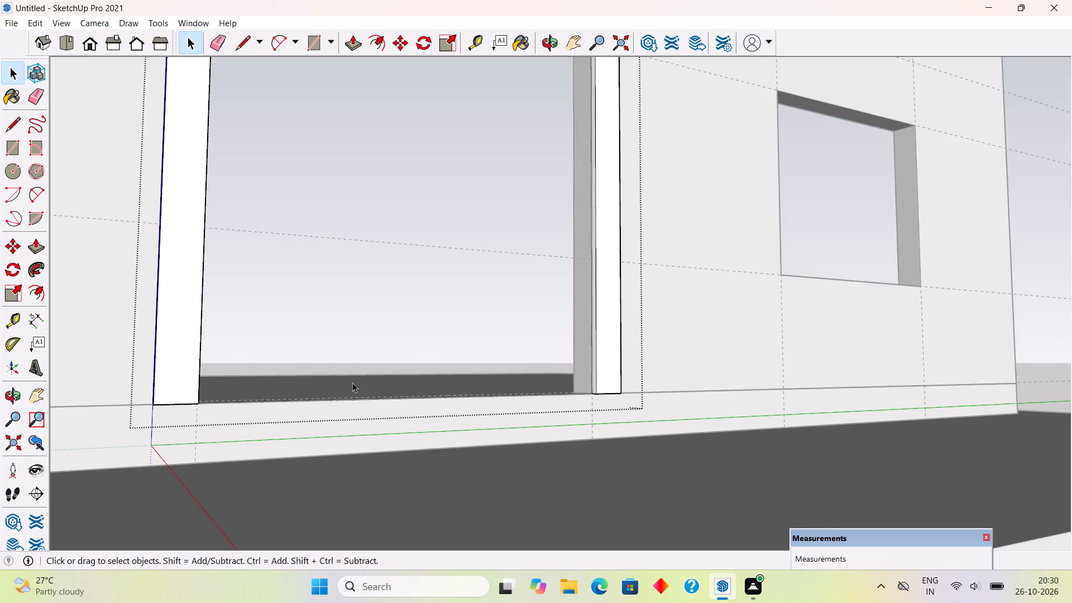
{"action": "scroll", "coordinate": [422, 356], "scroll_direction": "down", "scroll_amount": 12}
{"action": "middle_click_drag", "start_coordinate": [444, 344], "coordinate": [471, 458]}
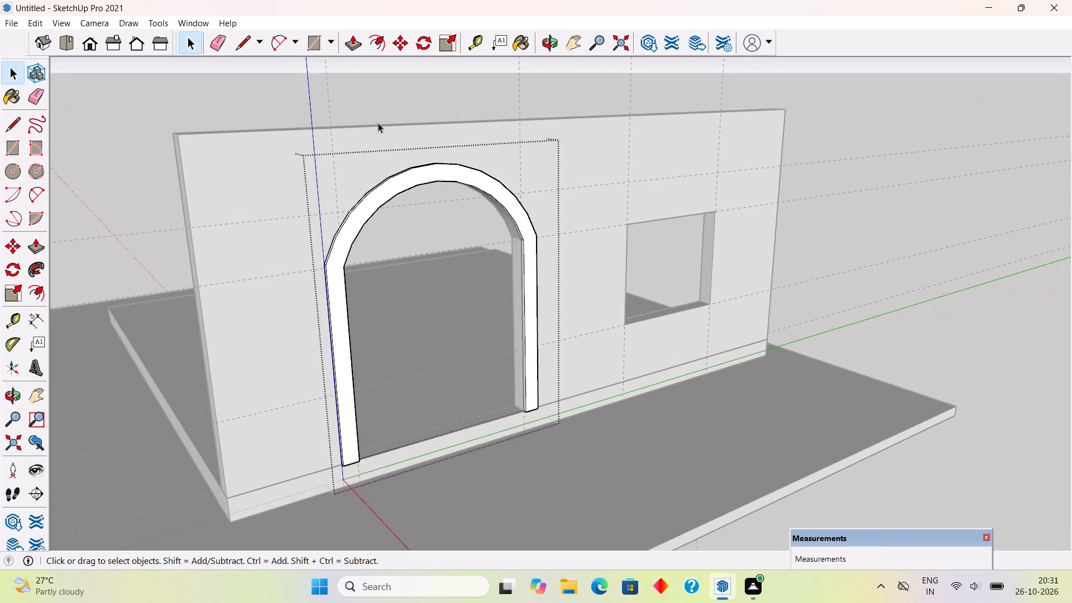
{"action": "left_click", "coordinate": [376, 110]}
Examine the finished arched door frame and the front wall from several angles.
{"action": "middle_click_drag", "start_coordinate": [460, 252], "coordinate": [362, 269]}
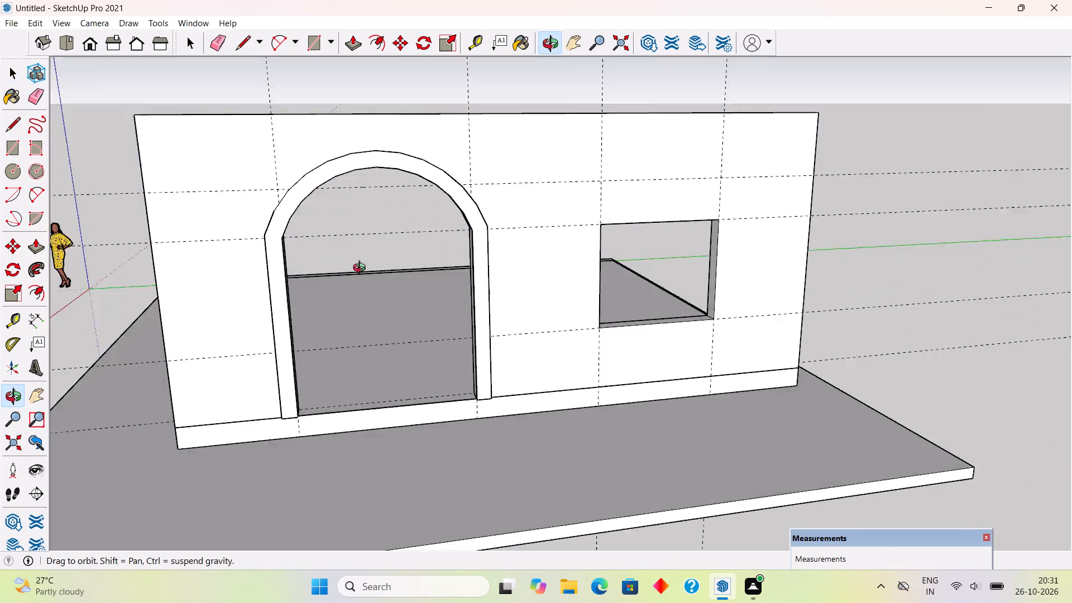
{"action": "middle_click_drag", "start_coordinate": [362, 269], "coordinate": [333, 261]}
{"action": "scroll", "coordinate": [396, 242], "scroll_direction": "down", "scroll_amount": 3}
{"action": "middle_click_drag", "start_coordinate": [386, 320], "coordinate": [465, 326]}
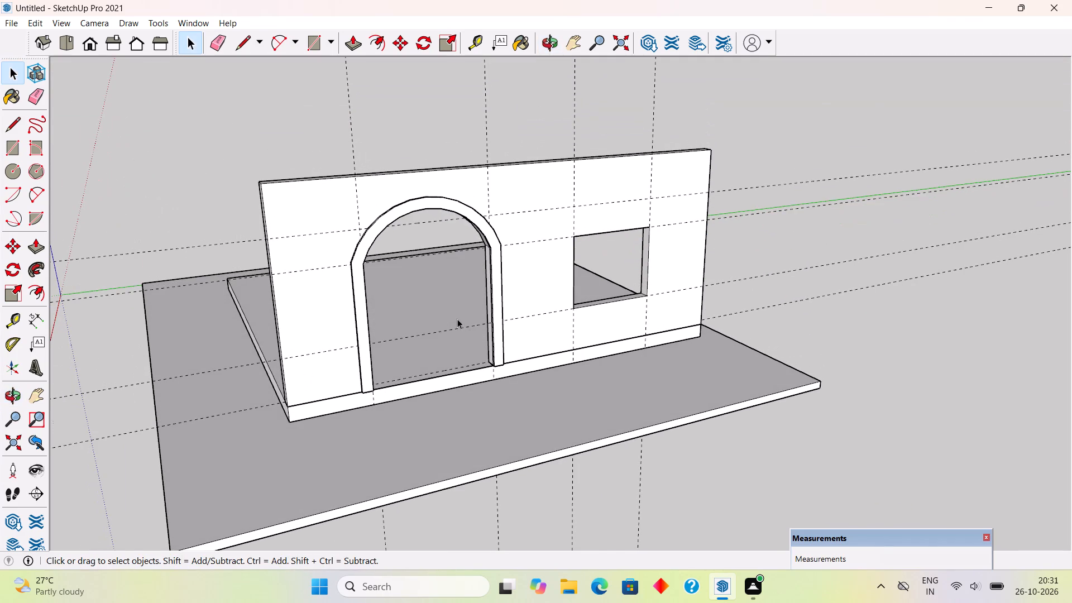
{"action": "scroll", "coordinate": [457, 319], "scroll_direction": "up", "scroll_amount": 3}
{"action": "middle_click_drag", "start_coordinate": [452, 308], "coordinate": [252, 410]}
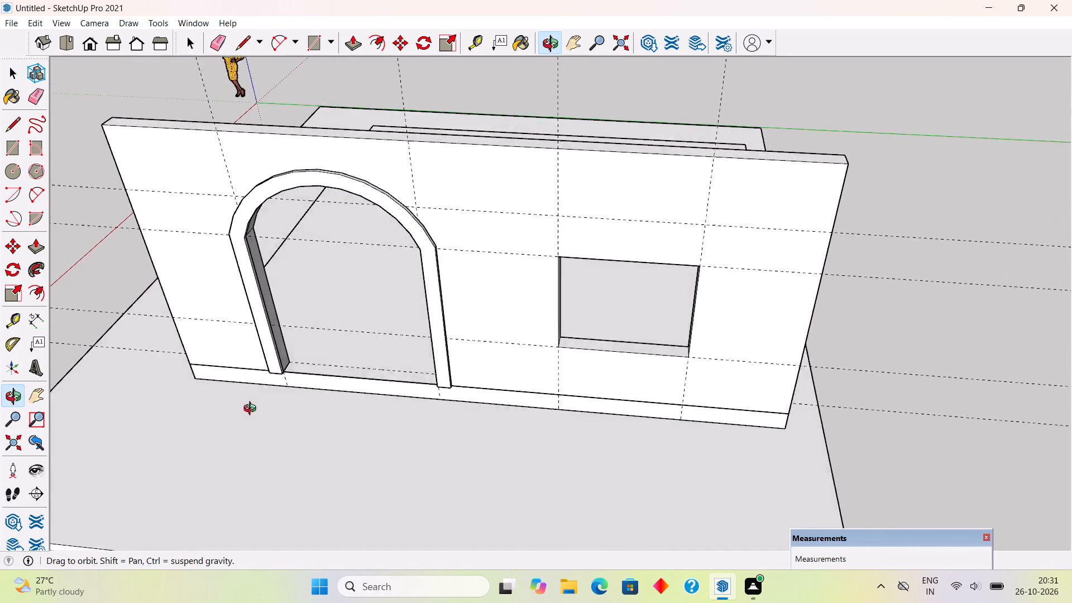
{"action": "middle_click_drag", "start_coordinate": [252, 410], "coordinate": [453, 359]}
{"action": "scroll", "coordinate": [453, 359], "scroll_direction": "up", "scroll_amount": 3}
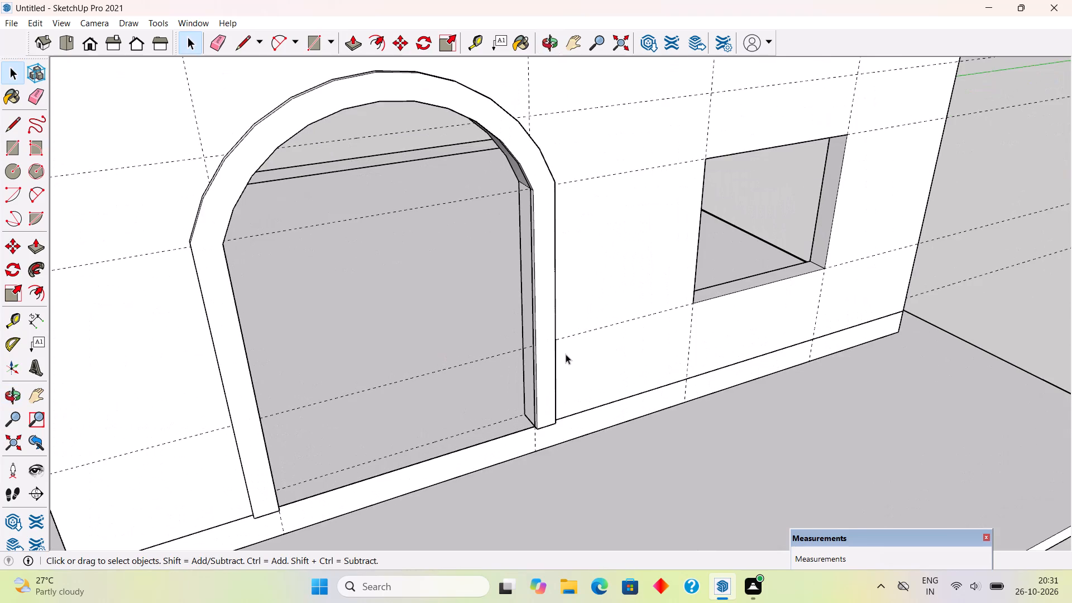
{"action": "scroll", "coordinate": [564, 355], "scroll_direction": "down", "scroll_amount": 3}
{"action": "scroll", "coordinate": [810, 291], "scroll_direction": "up", "scroll_amount": 2}
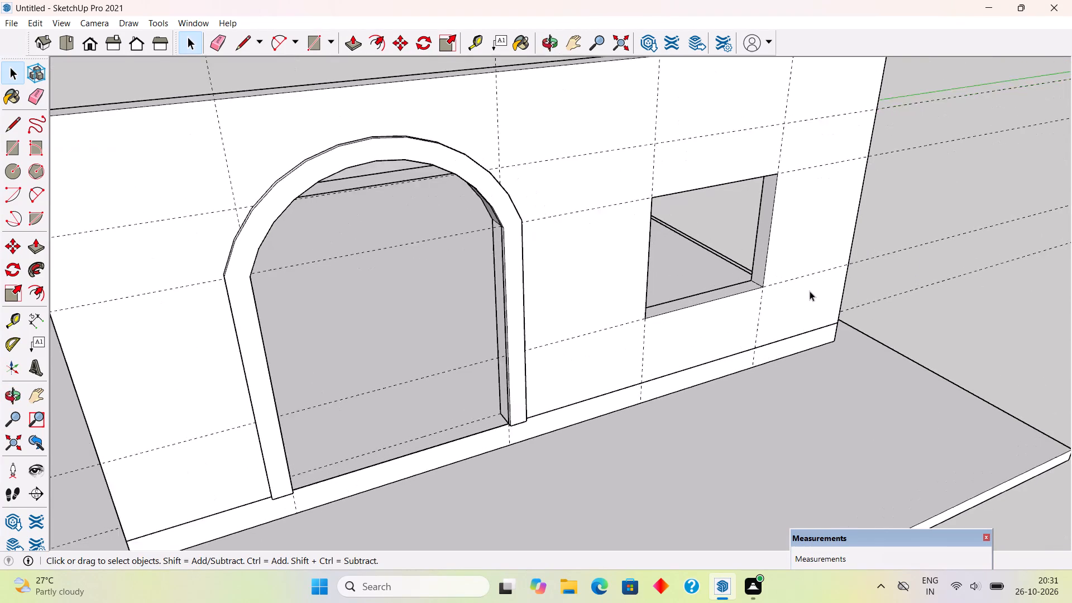
Draw a 5' by 6' rectangle over the window opening, from corner to opposite corner.
{"action": "scroll", "coordinate": [810, 291], "scroll_direction": "up", "scroll_amount": 2}
{"action": "middle_click_drag", "start_coordinate": [810, 276], "coordinate": [802, 239]}
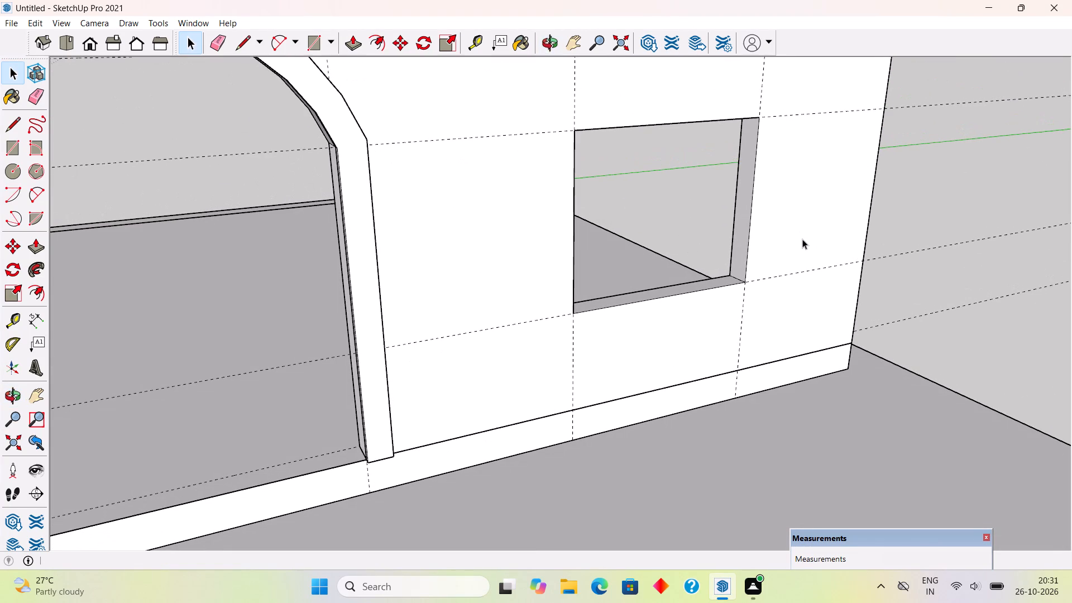
{"action": "key", "text": "r"}
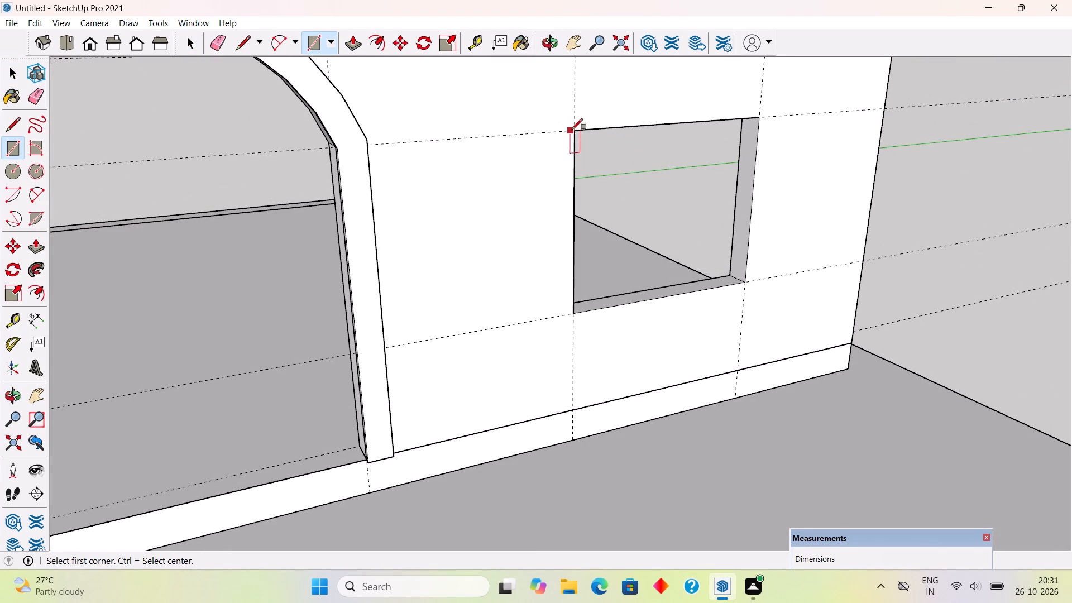
{"action": "left_click", "coordinate": [572, 130]}
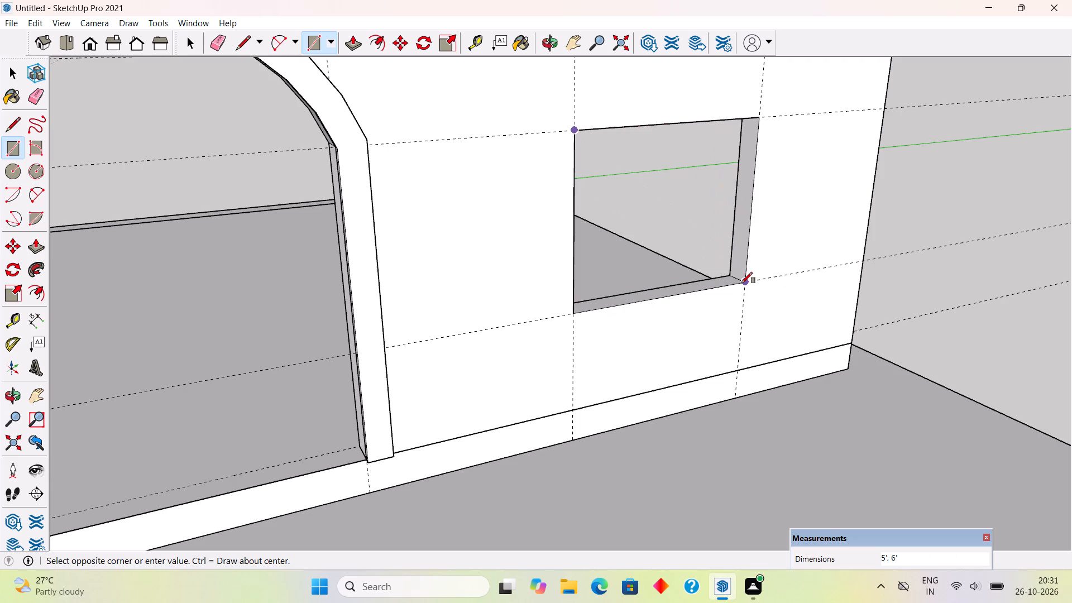
{"action": "left_click", "coordinate": [741, 283]}
Offset the window rectangle's outline outward by 2".
{"action": "key", "text": "f"}
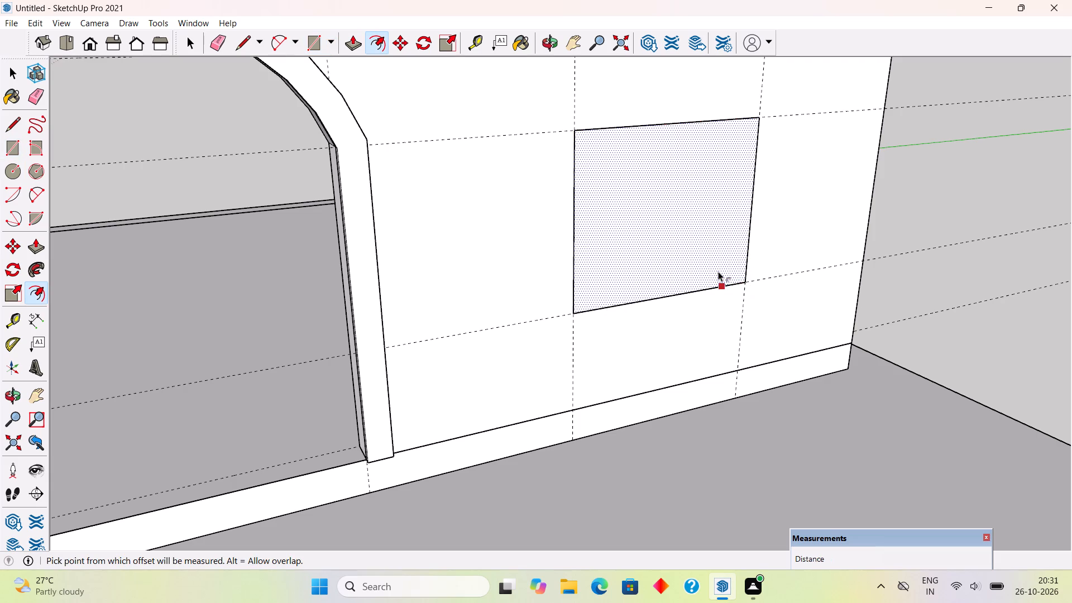
{"action": "left_click", "coordinate": [715, 277]}
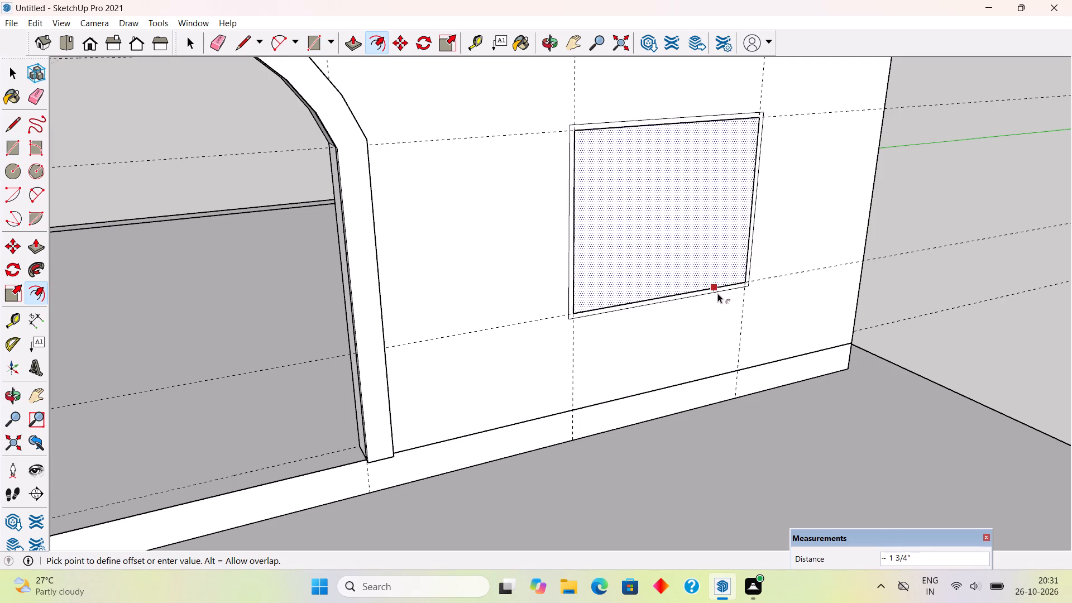
{"action": "type", "text": "2\""}
{"action": "key", "text": "Return"}
Delete the face inside the window outline to reopen the window.
{"action": "left_click", "coordinate": [696, 266]}
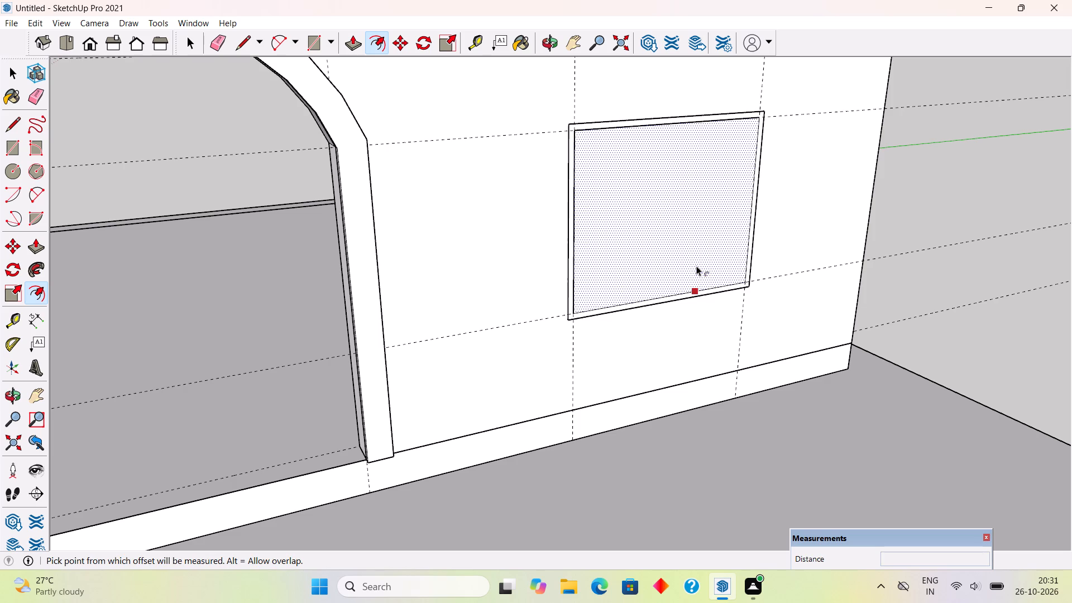
{"action": "key", "text": "Delete"}
Push/Pull the narrow frame face around the window outward by 2".
{"action": "scroll", "coordinate": [701, 301], "scroll_direction": "up", "scroll_amount": 1}
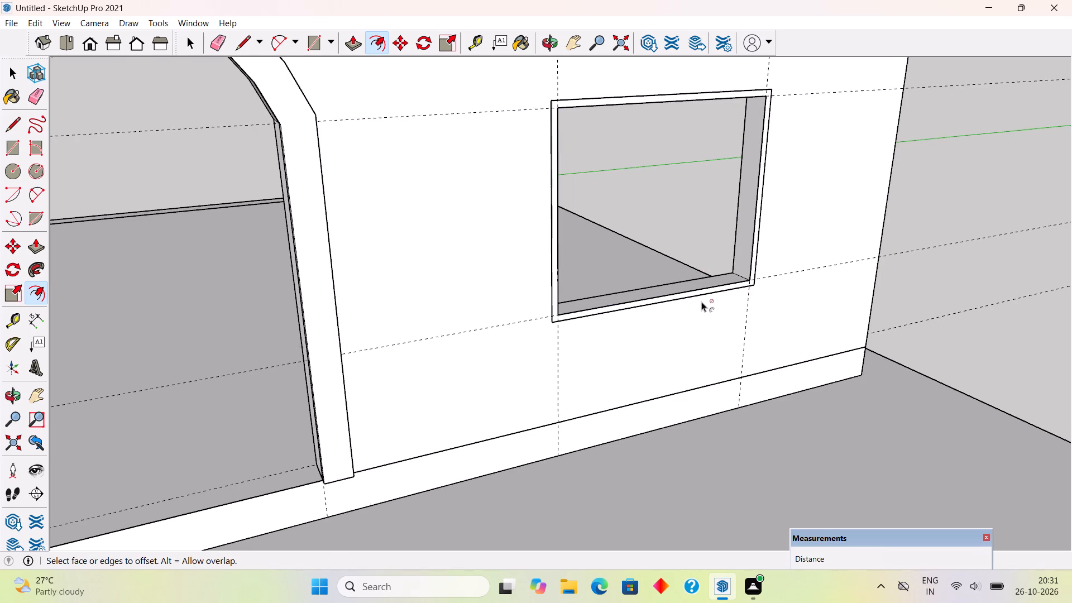
{"action": "scroll", "coordinate": [703, 295], "scroll_direction": "up", "scroll_amount": 3}
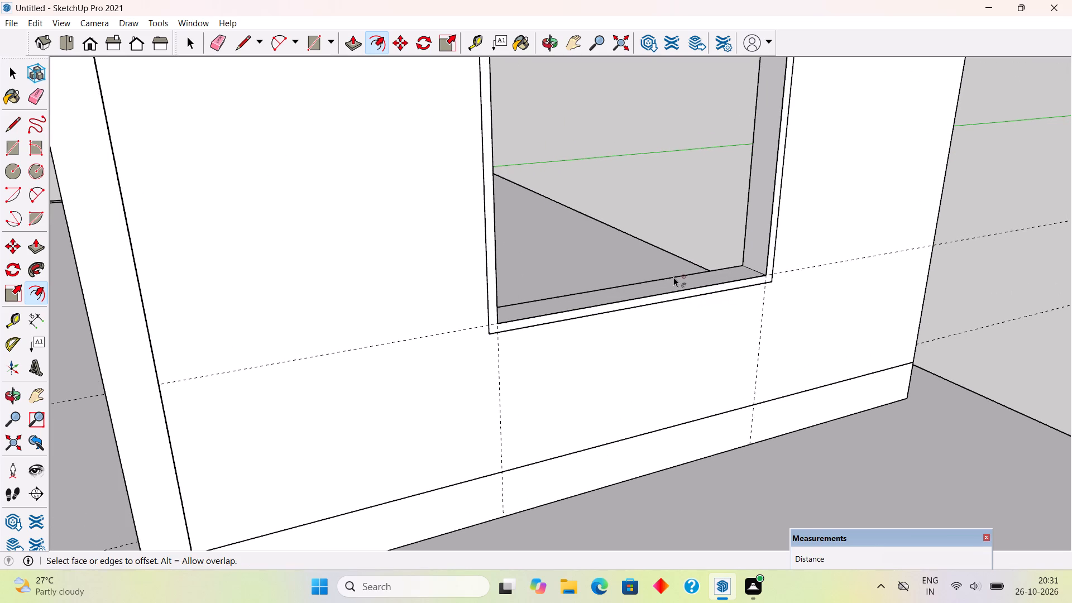
{"action": "key", "text": "space"}
{"action": "key", "text": "p"}
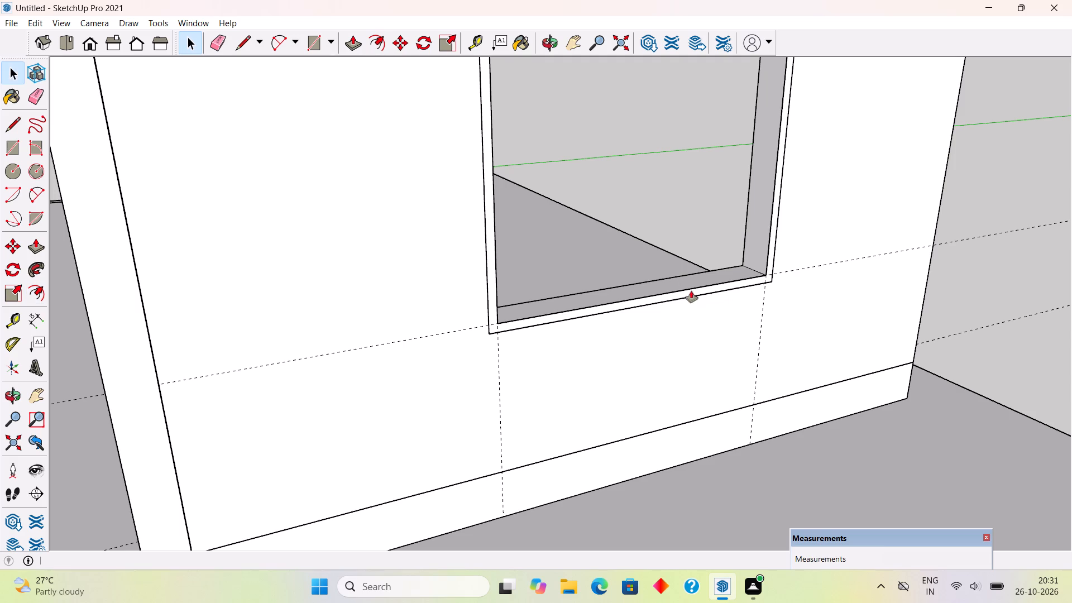
{"action": "left_click", "coordinate": [705, 289]}
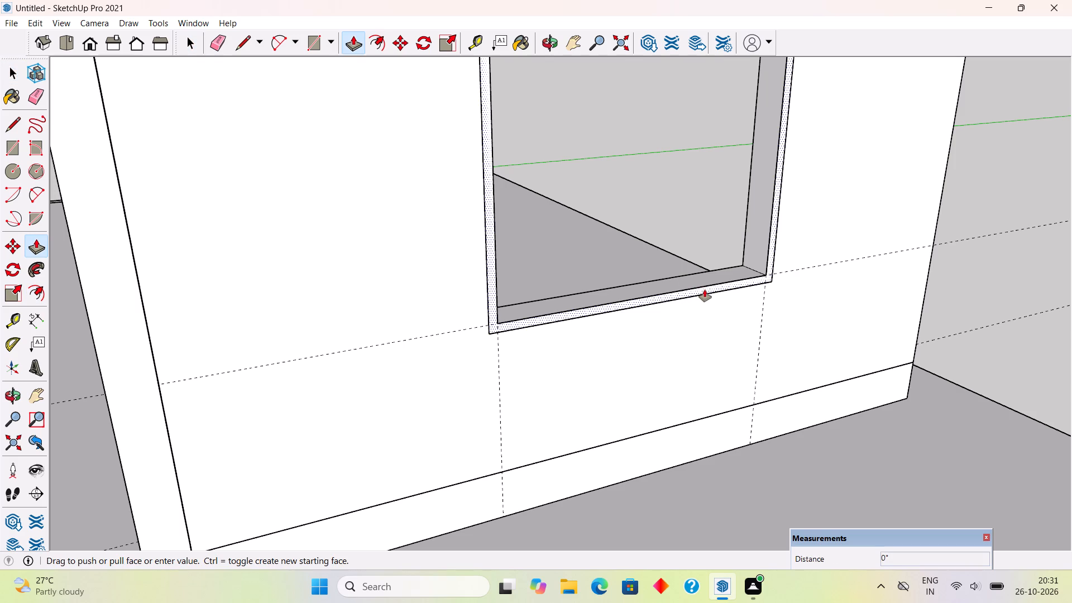
{"action": "scroll", "coordinate": [710, 291], "scroll_direction": "down", "scroll_amount": 2}
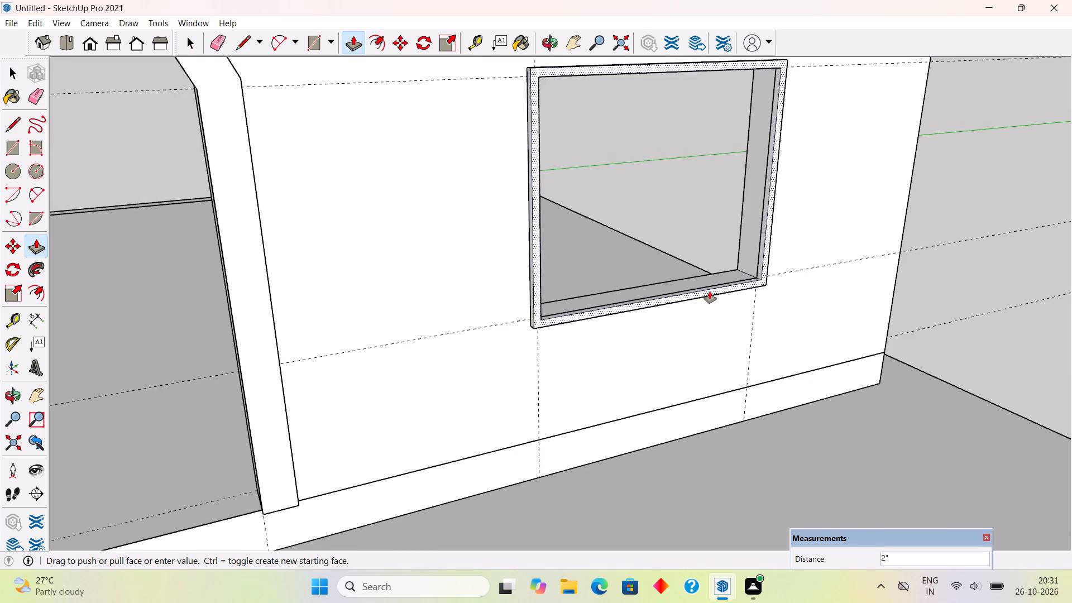
{"action": "scroll", "coordinate": [710, 291], "scroll_direction": "down", "scroll_amount": 2}
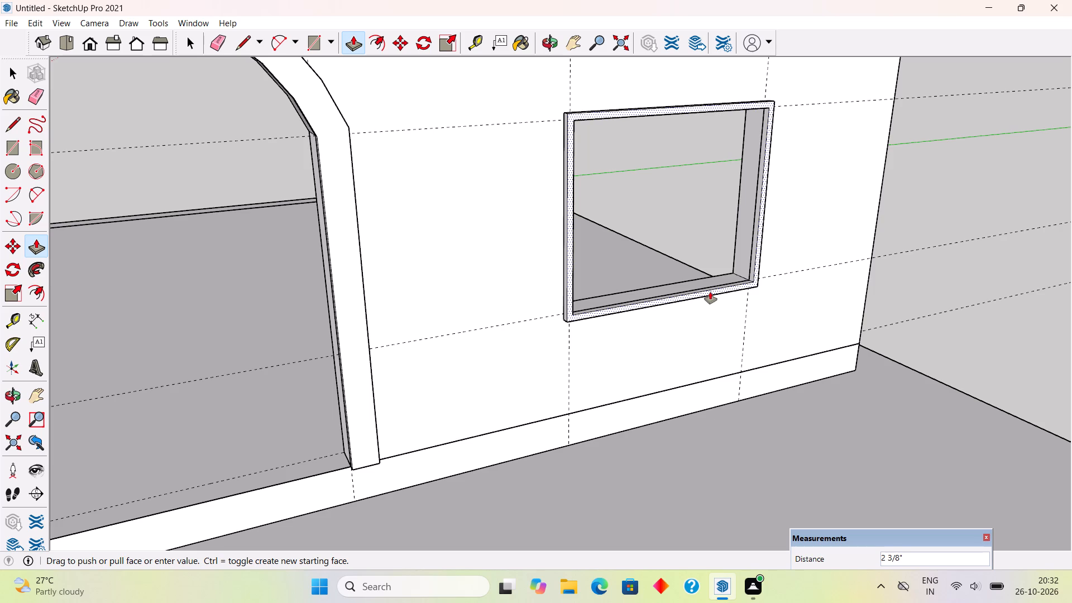
{"action": "type", "text": "2\""}
{"action": "key", "text": "Return"}
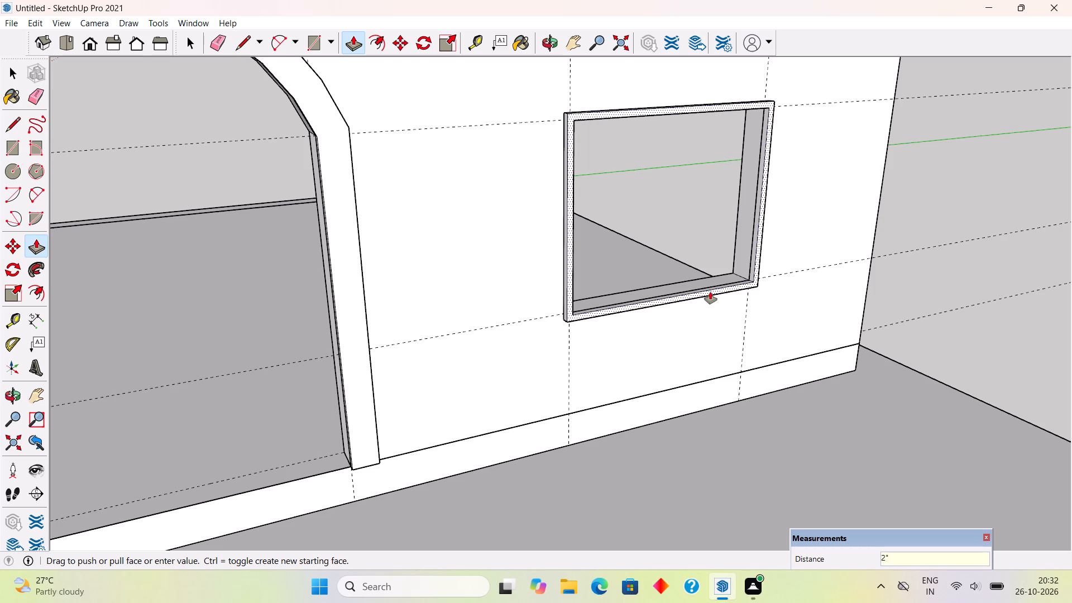
Make the whole raised window frame a group and clear the selection.
{"action": "key", "text": "space"}
{"action": "triple_click", "coordinate": [710, 292]}
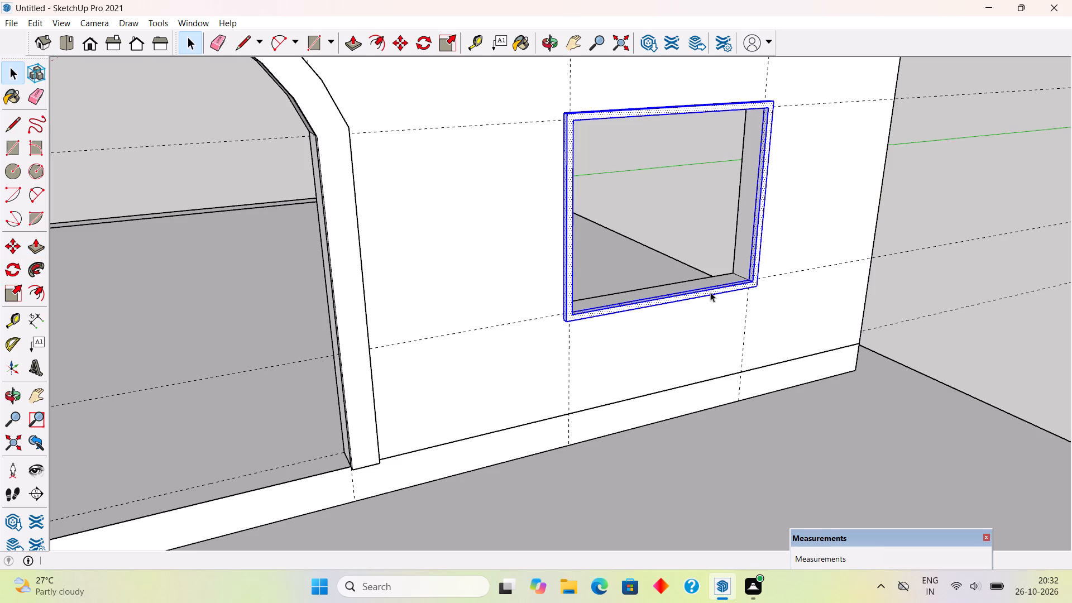
{"action": "right_click", "coordinate": [710, 292]}
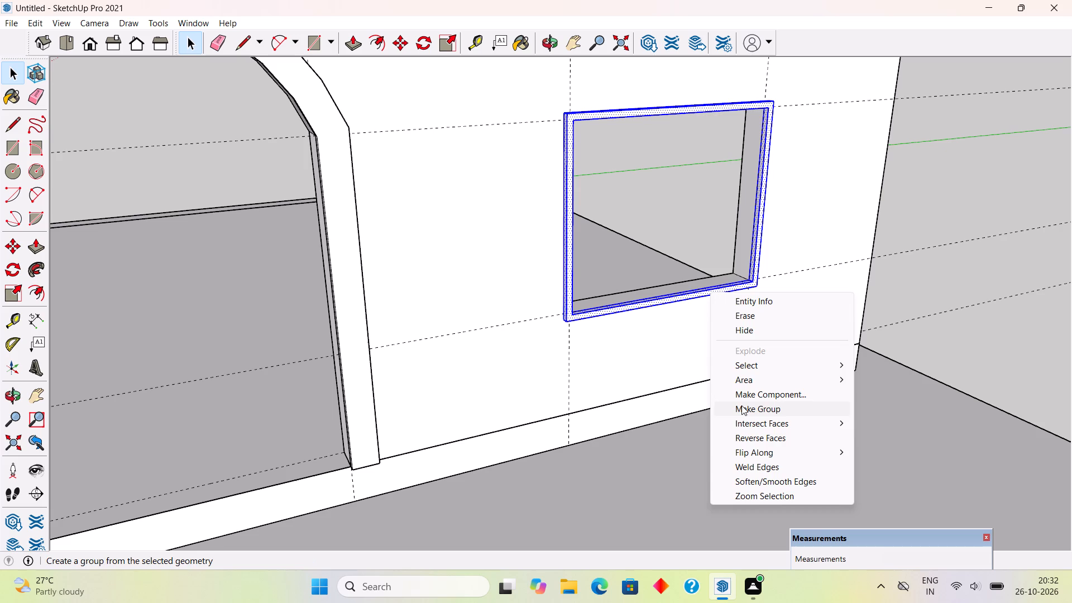
{"action": "left_click", "coordinate": [741, 405]}
{"action": "left_click", "coordinate": [678, 237]}
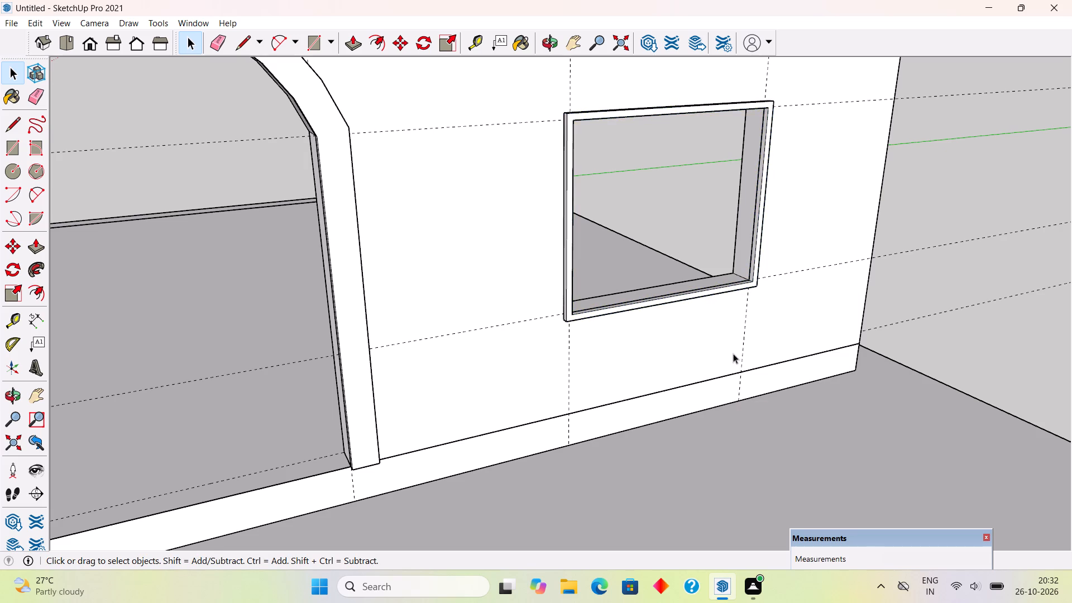
Draw a 5' by 6' rectangle across the window opening between opposite inner corners of the raised frame.
{"action": "middle_click_drag", "start_coordinate": [733, 354], "coordinate": [486, 423]}
{"action": "scroll", "coordinate": [509, 61], "scroll_direction": "up", "scroll_amount": 1}
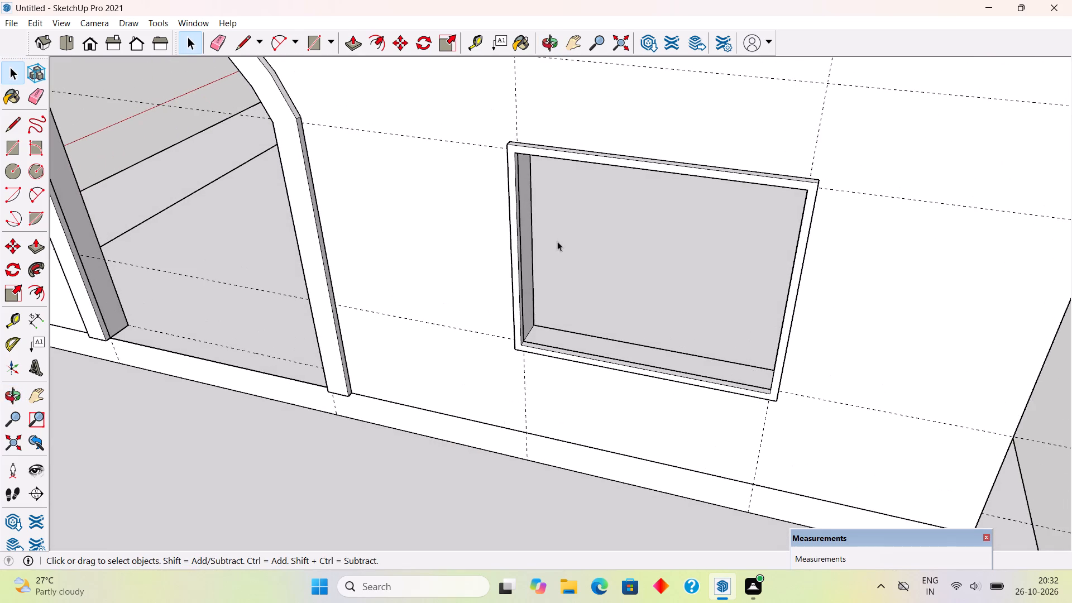
{"action": "middle_click_drag", "start_coordinate": [688, 505], "coordinate": [949, 495]}
{"action": "scroll", "coordinate": [823, 183], "scroll_direction": "up", "scroll_amount": 4}
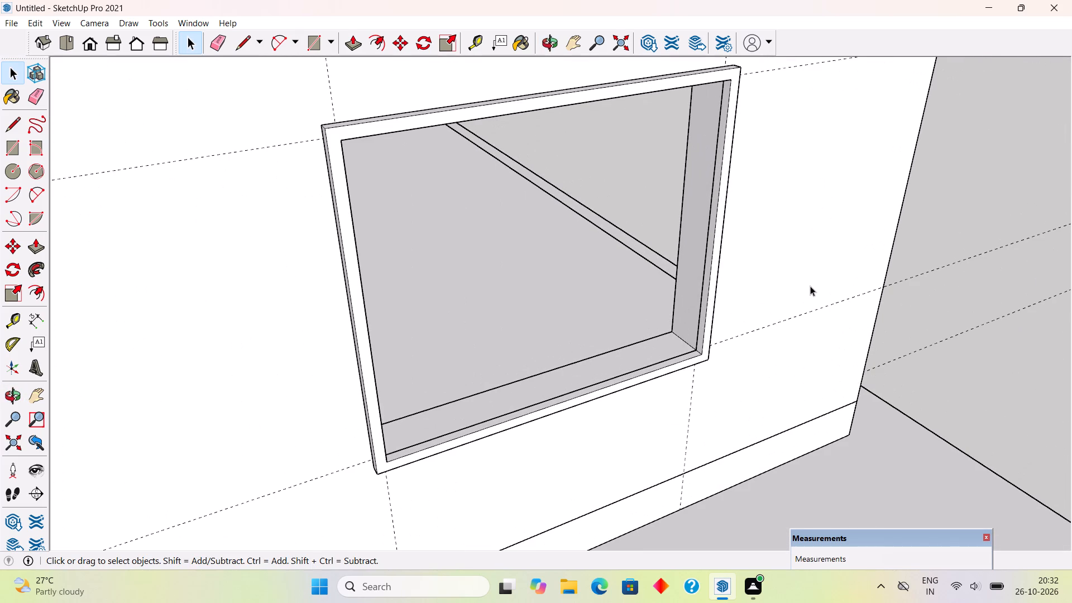
{"action": "key", "text": "r"}
{"action": "left_click", "coordinate": [344, 143]}
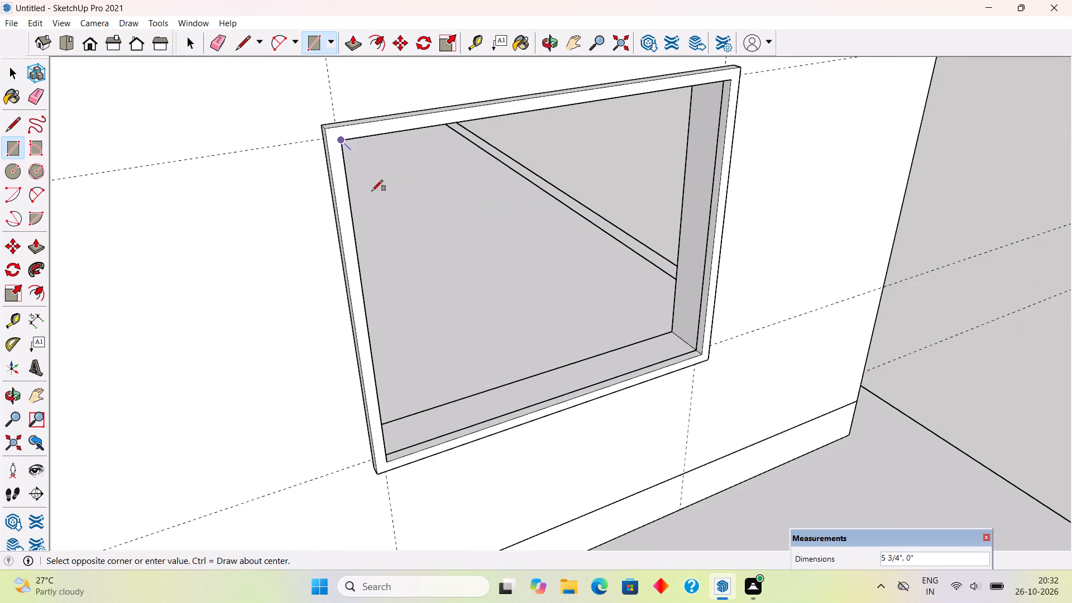
{"action": "left_click", "coordinate": [700, 356]}
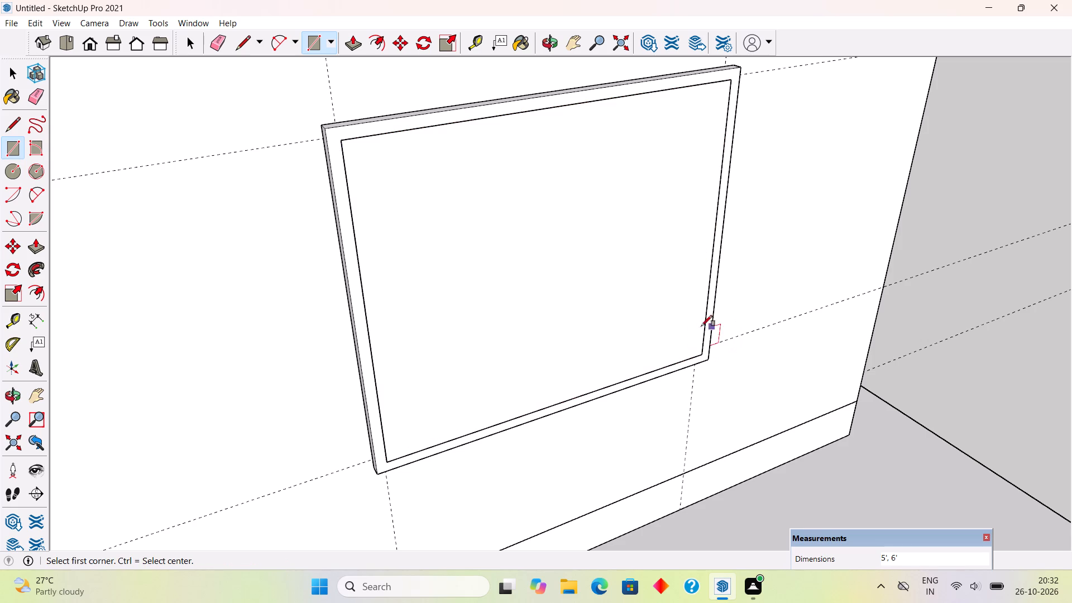
{"action": "key", "text": "space"}
Offset the outline of the face filling the window opening inward by 4".
{"action": "type", "text": "f"}
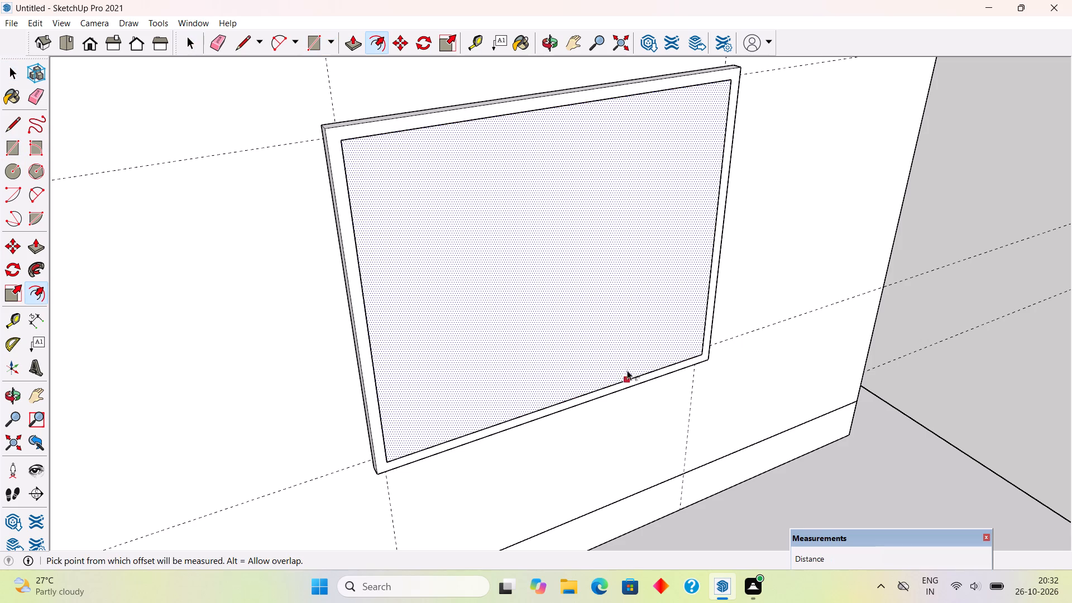
{"action": "left_click", "coordinate": [623, 377]}
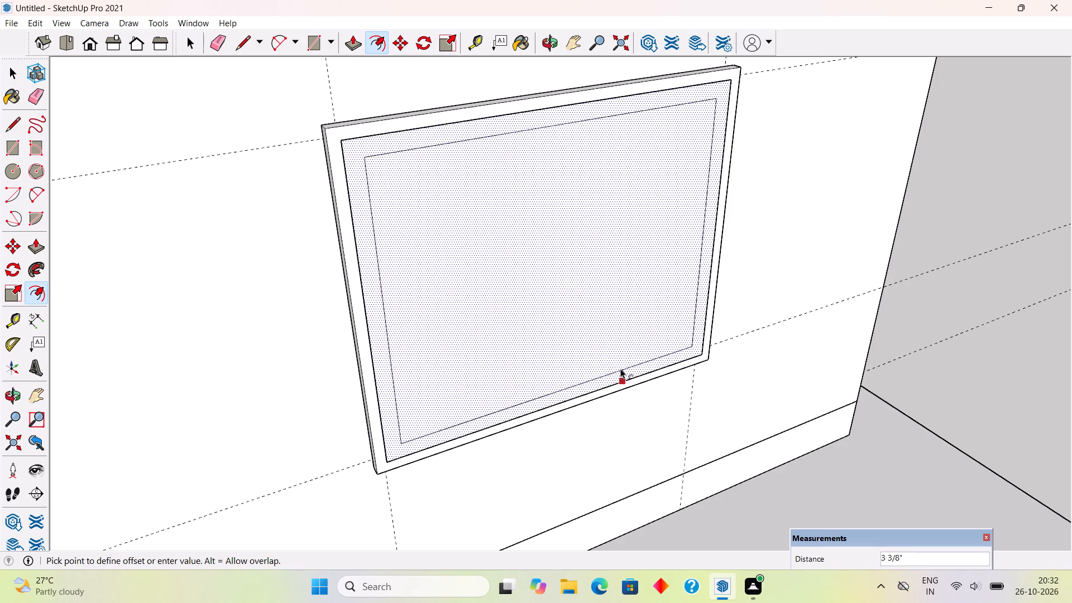
{"action": "type", "text": "4\""}
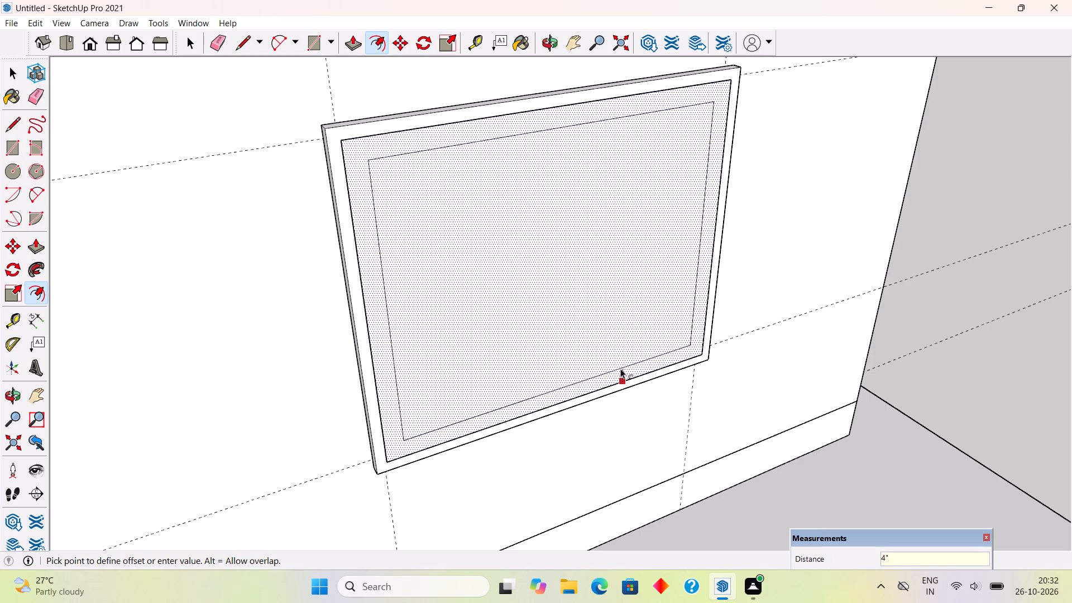
{"action": "key", "text": "Return"}
Delete the face inside the offset outline to reopen the window.
{"action": "key", "text": "space"}
{"action": "left_click", "coordinate": [605, 347]}
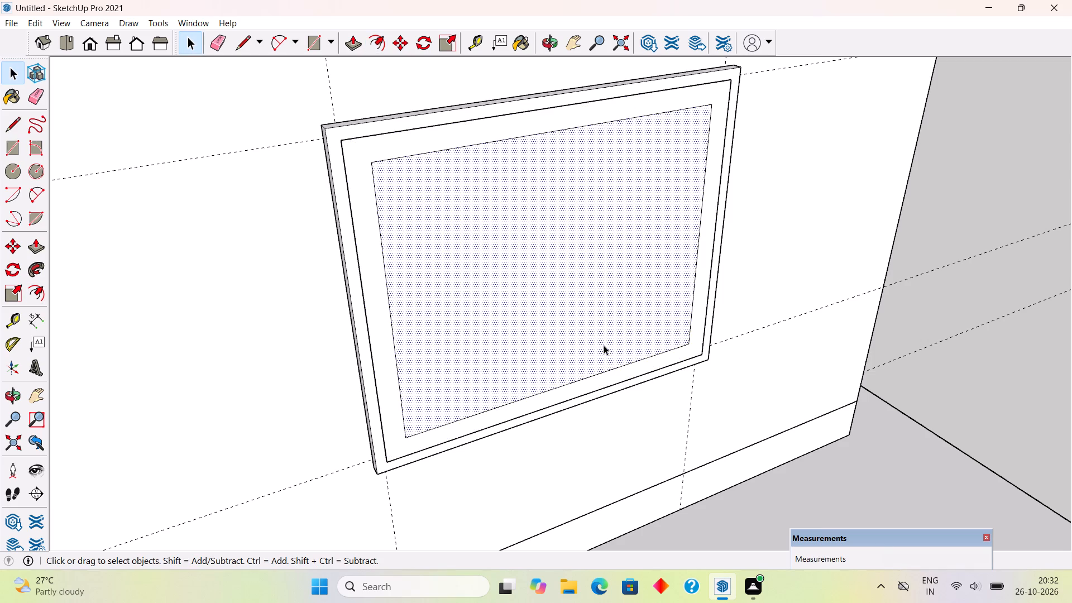
{"action": "key", "text": "Delete"}
Push/Pull the 4" wide inner window frame face outward by 5".
{"action": "key", "text": "p"}
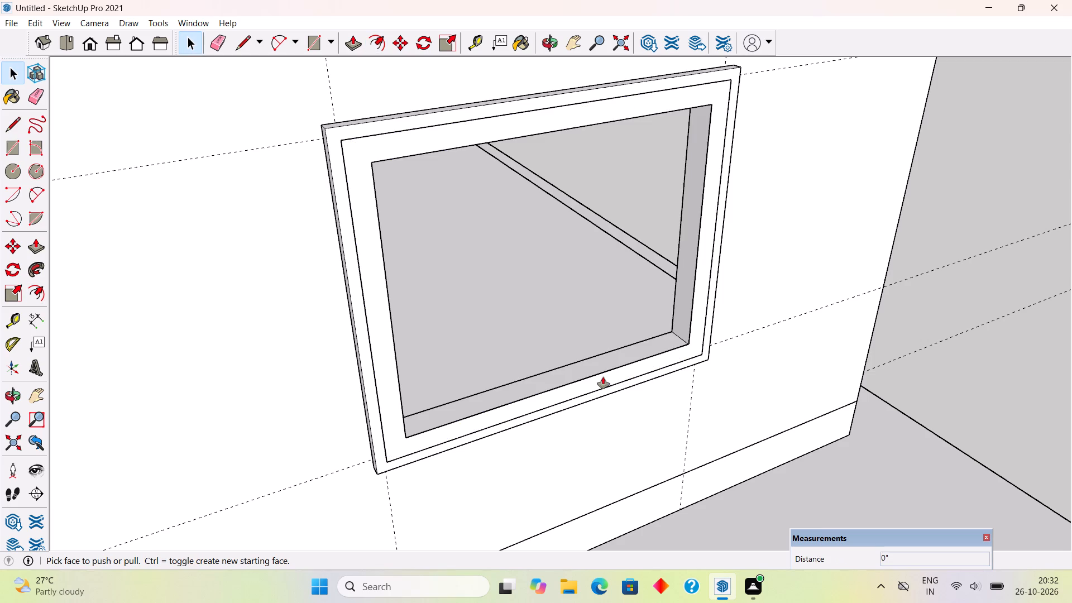
{"action": "left_click", "coordinate": [603, 377]}
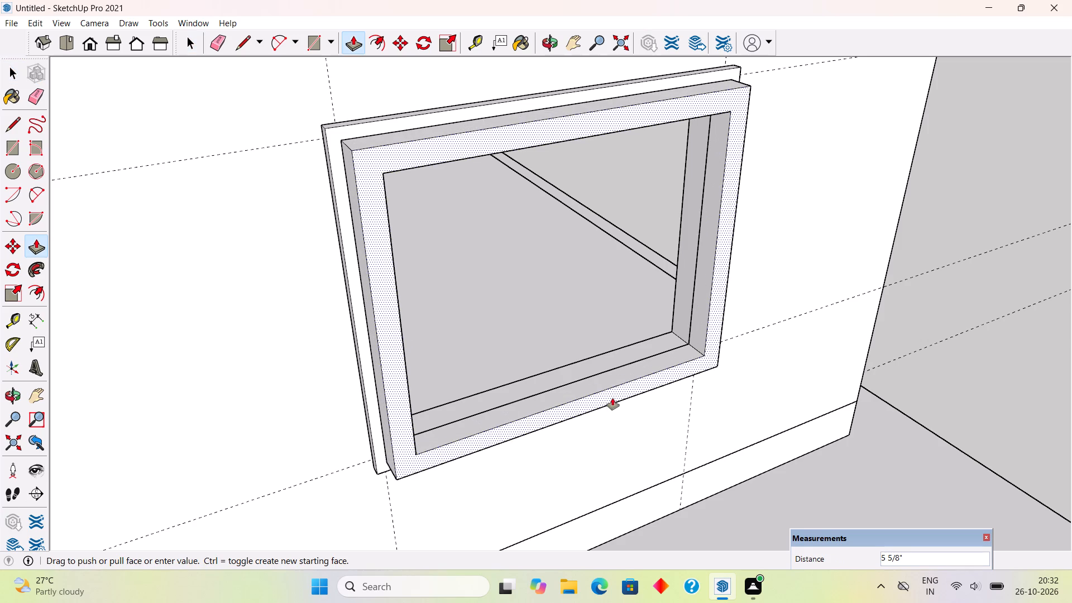
{"action": "key", "text": "5"}
{"action": "key", "text": "shift+quotedbl"}
{"action": "key", "text": "Return"}
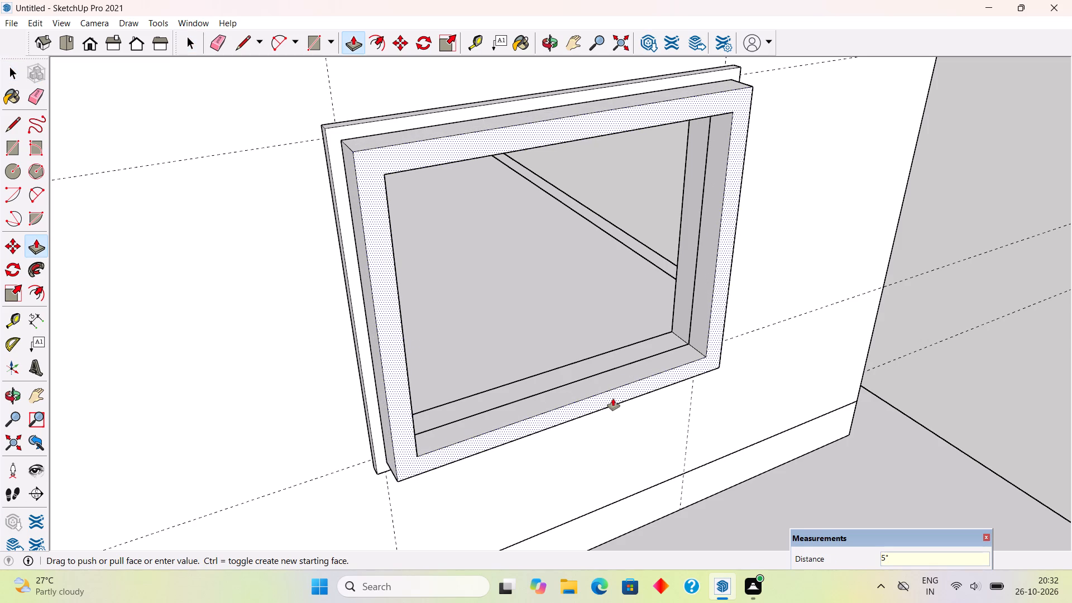
Make the whole extruded inner window frame a group.
{"action": "key", "text": "space"}
{"action": "triple_click", "coordinate": [614, 386]}
{"action": "right_click", "coordinate": [614, 386]}
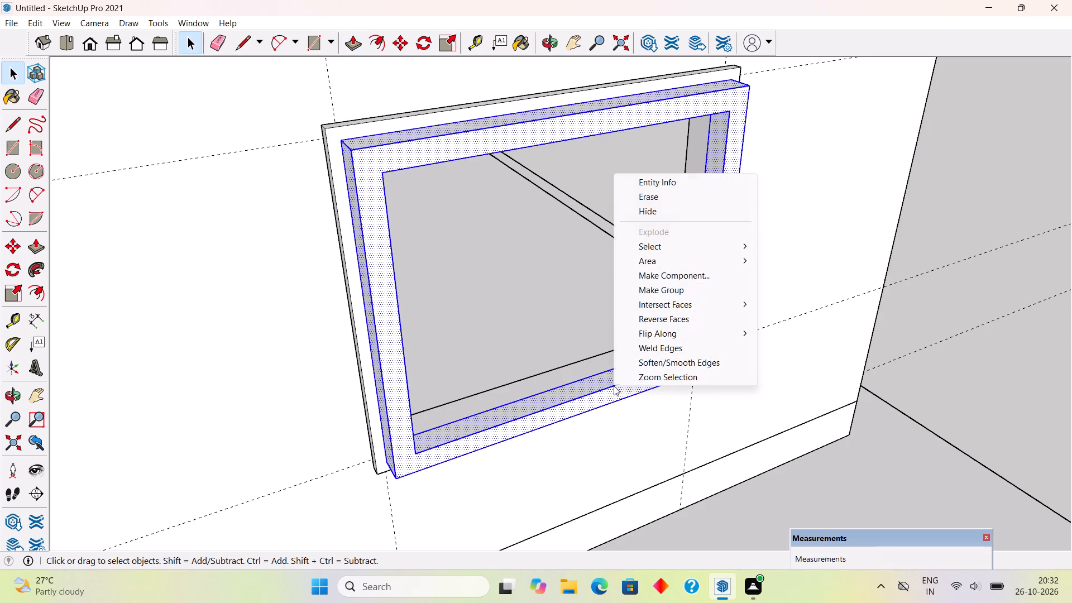
{"action": "left_click", "coordinate": [658, 289]}
Move the inner frame group straight back into the window opening, recessed behind the raised outer frame's face, and clear the selection.
{"action": "scroll", "coordinate": [625, 409], "scroll_direction": "down", "scroll_amount": 4}
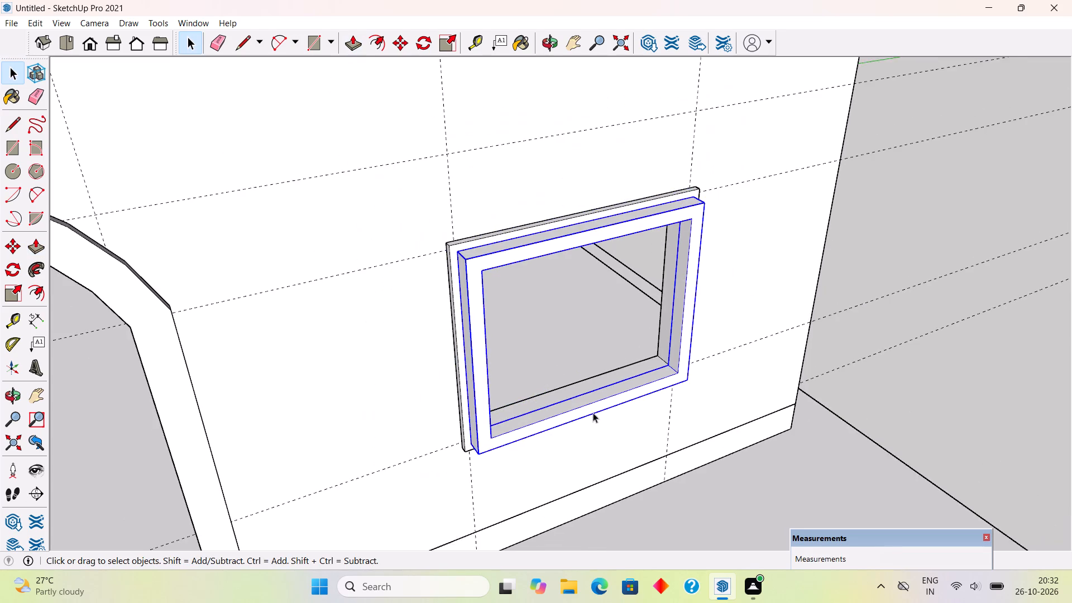
{"action": "middle_click_drag", "start_coordinate": [648, 401], "coordinate": [821, 300]}
{"action": "scroll", "coordinate": [690, 389], "scroll_direction": "up", "scroll_amount": 5}
{"action": "scroll", "coordinate": [581, 377], "scroll_direction": "up", "scroll_amount": 1}
{"action": "middle_click_drag", "start_coordinate": [667, 396], "coordinate": [513, 428]}
{"action": "middle_click_drag", "start_coordinate": [502, 385], "coordinate": [581, 404]}
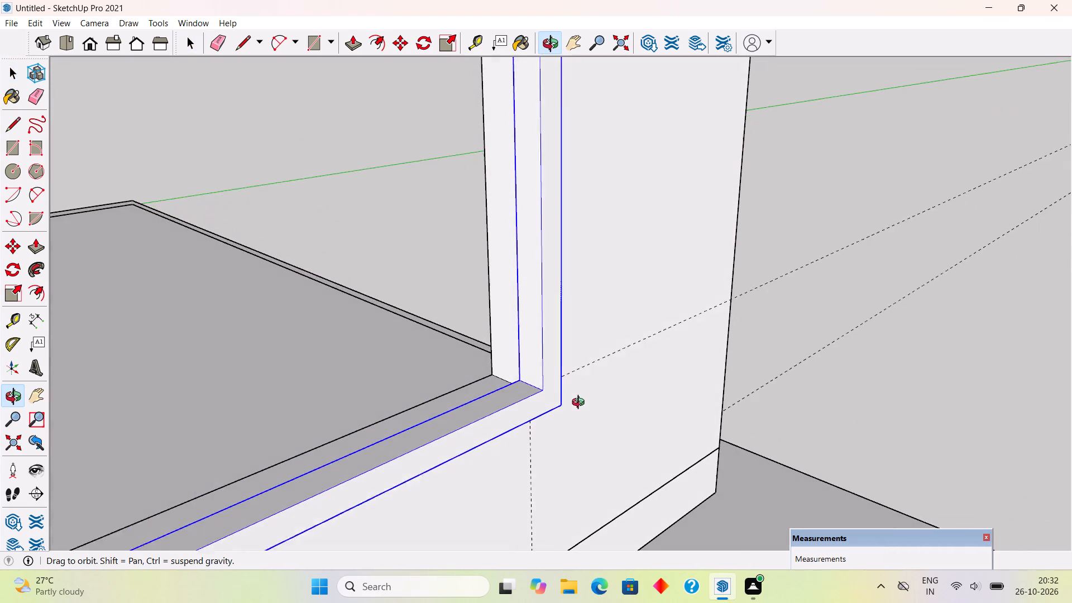
{"action": "middle_click_drag", "start_coordinate": [581, 404], "coordinate": [586, 406]}
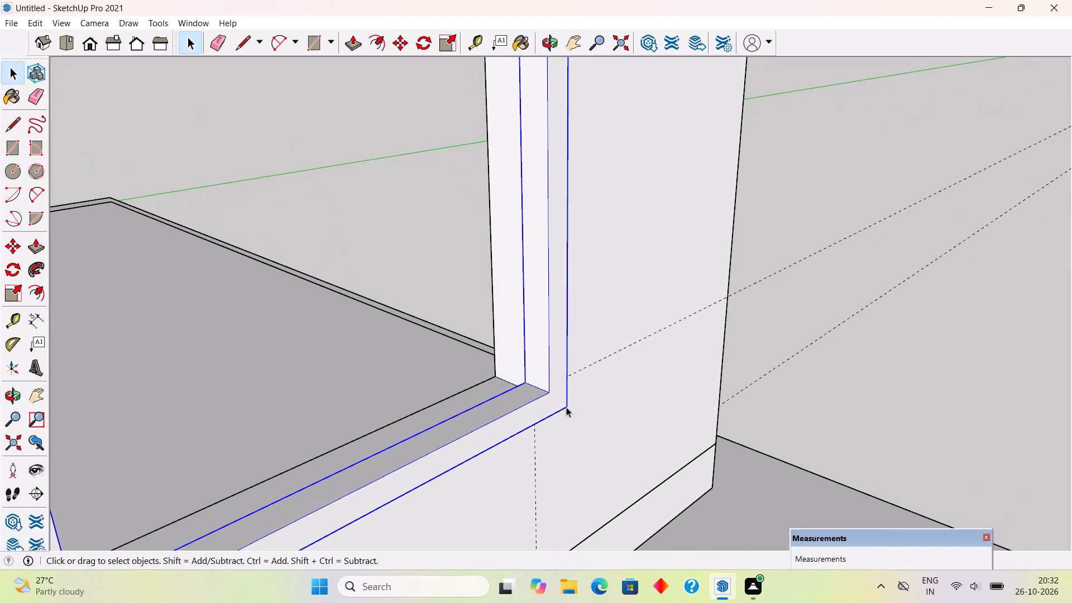
{"action": "key", "text": "m"}
{"action": "left_click", "coordinate": [570, 409]}
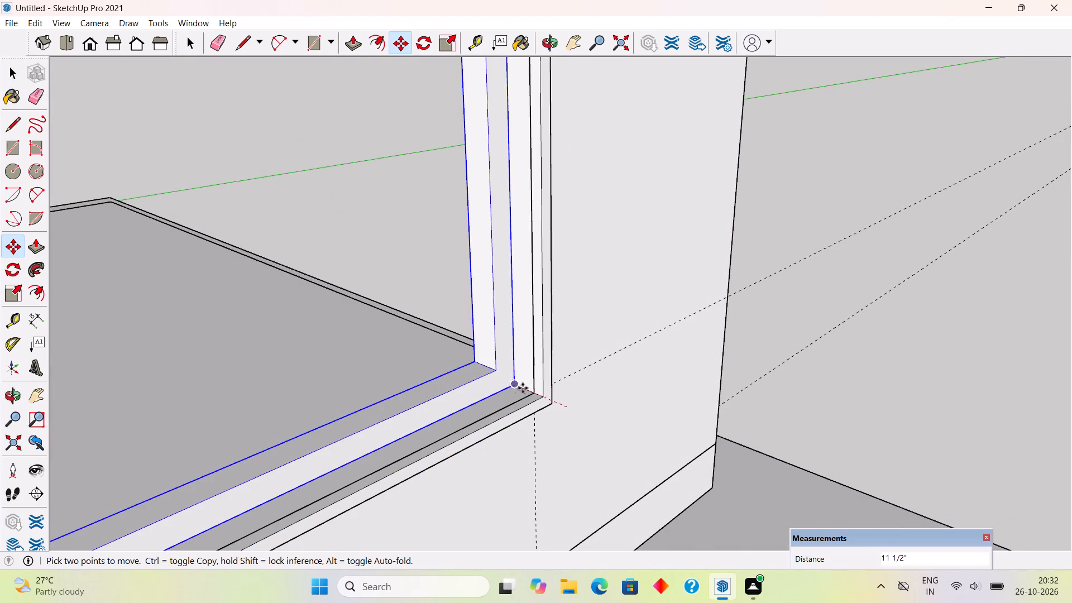
{"action": "scroll", "coordinate": [530, 393], "scroll_direction": "up", "scroll_amount": 2}
{"action": "left_click", "coordinate": [535, 394]}
{"action": "scroll", "coordinate": [538, 394], "scroll_direction": "down", "scroll_amount": 5}
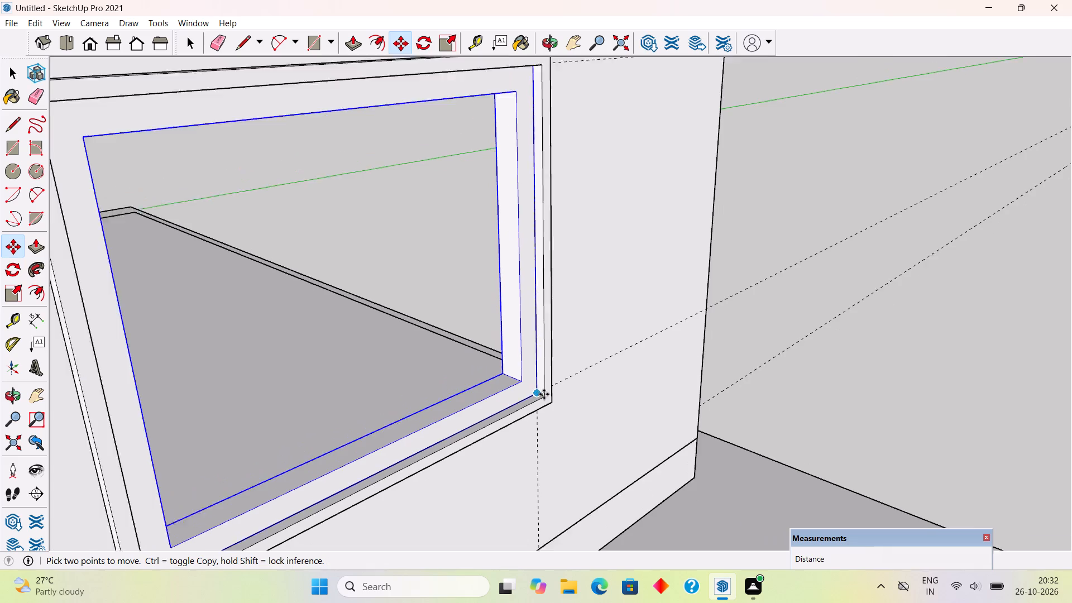
{"action": "scroll", "coordinate": [603, 380], "scroll_direction": "down", "scroll_amount": 5}
{"action": "key", "text": "space"}
{"action": "left_click", "coordinate": [728, 298]}
Place a vertical guide on the inner frame's side jamb, midway across its depth, 2 1/2" from the front edge.
{"action": "middle_click_drag", "start_coordinate": [720, 294], "coordinate": [496, 281]}
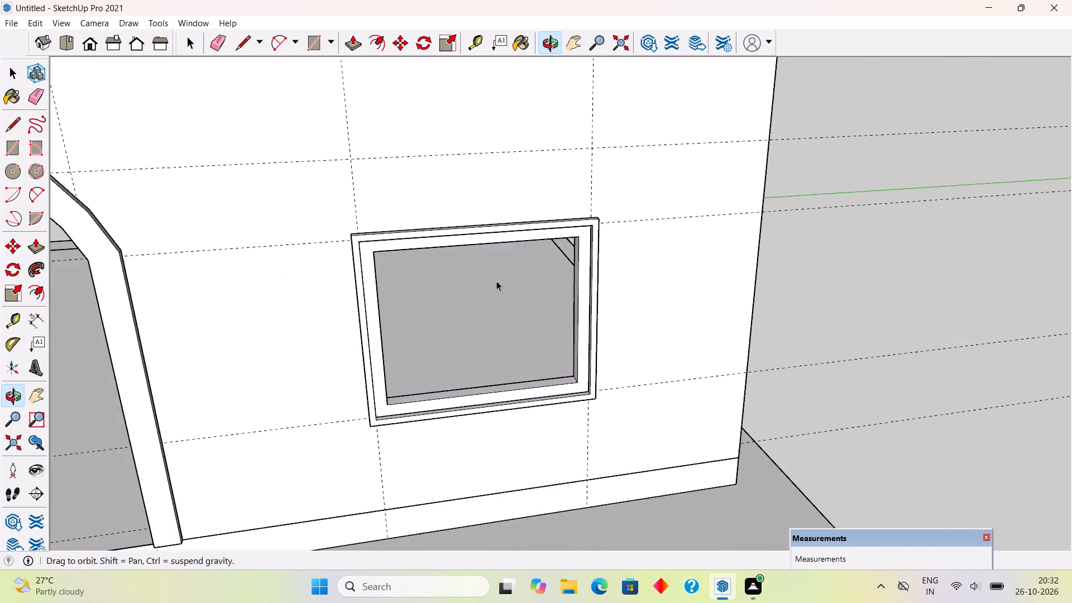
{"action": "middle_click_drag", "start_coordinate": [496, 281], "coordinate": [510, 286]}
{"action": "scroll", "coordinate": [427, 333], "scroll_direction": "up", "scroll_amount": 4}
{"action": "middle_click_drag", "start_coordinate": [519, 416], "coordinate": [189, 328]}
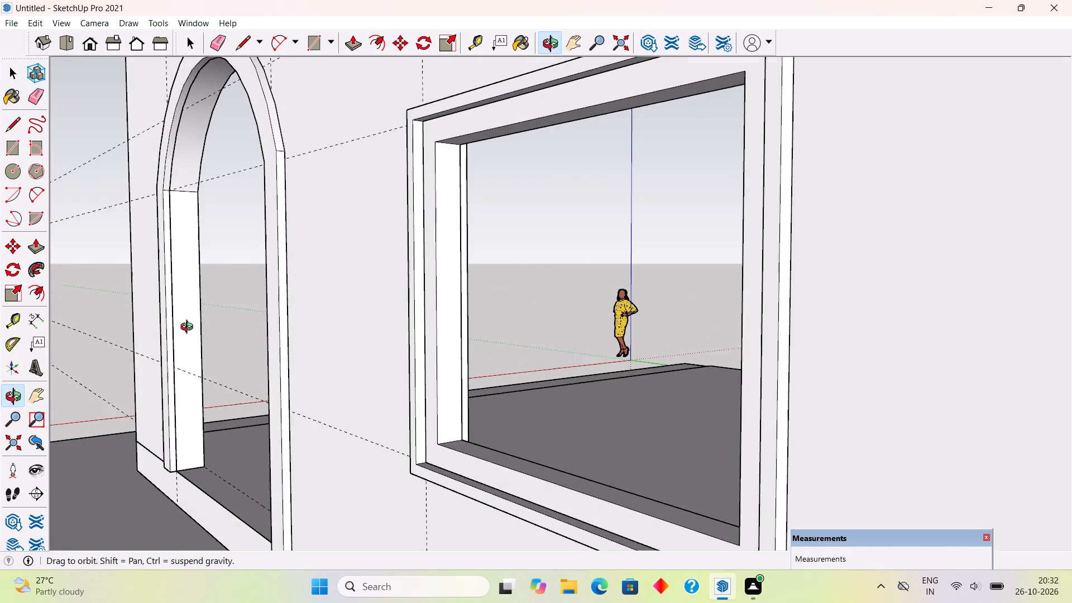
{"action": "middle_click_drag", "start_coordinate": [189, 328], "coordinate": [202, 333]}
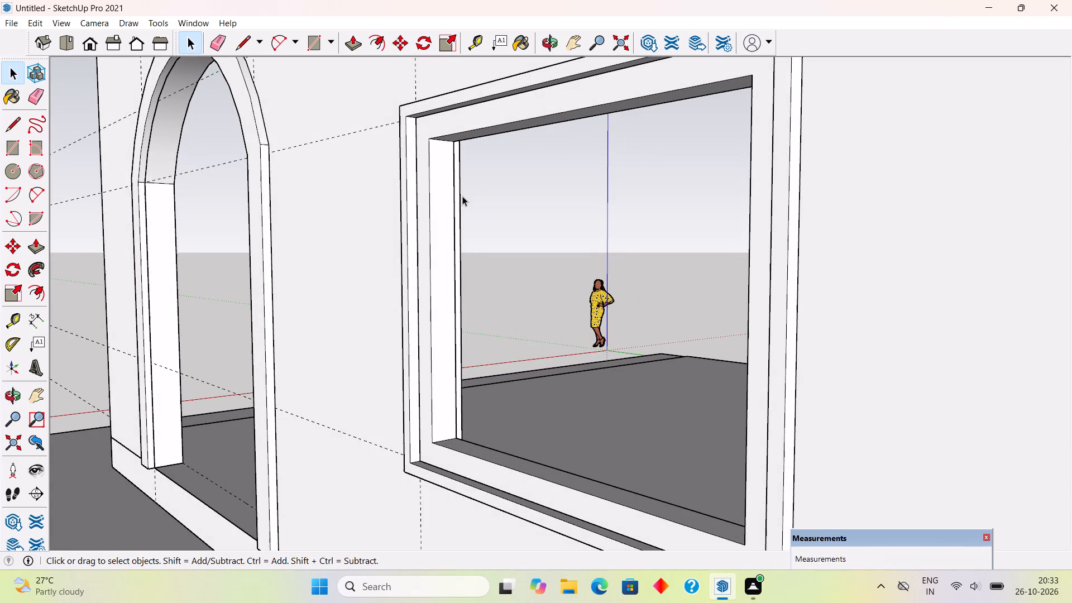
{"action": "key", "text": "t"}
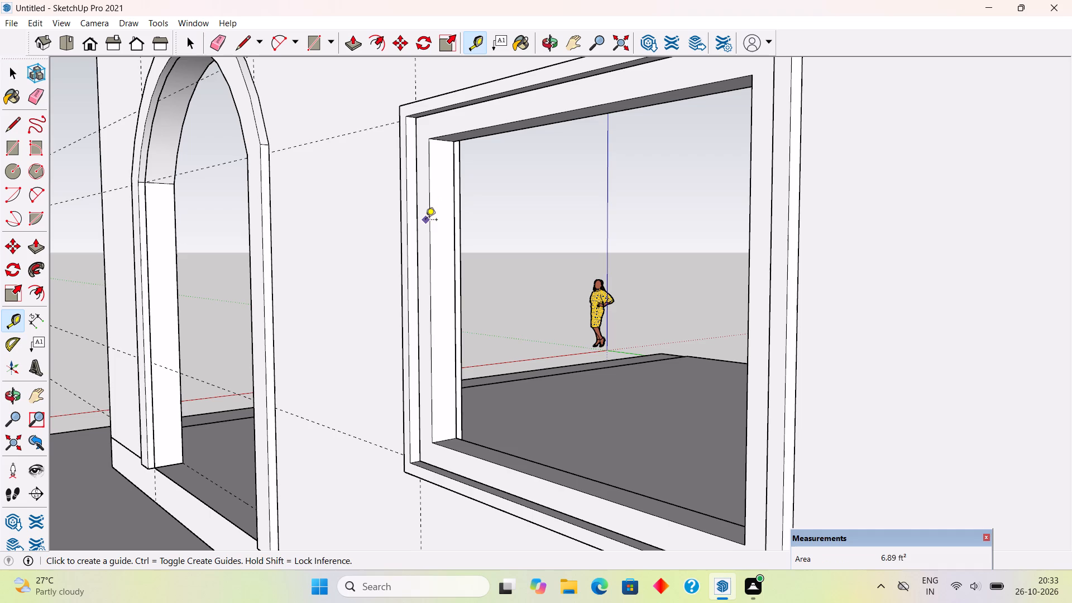
{"action": "left_click", "coordinate": [429, 229]}
{"action": "scroll", "coordinate": [439, 191], "scroll_direction": "up", "scroll_amount": 3}
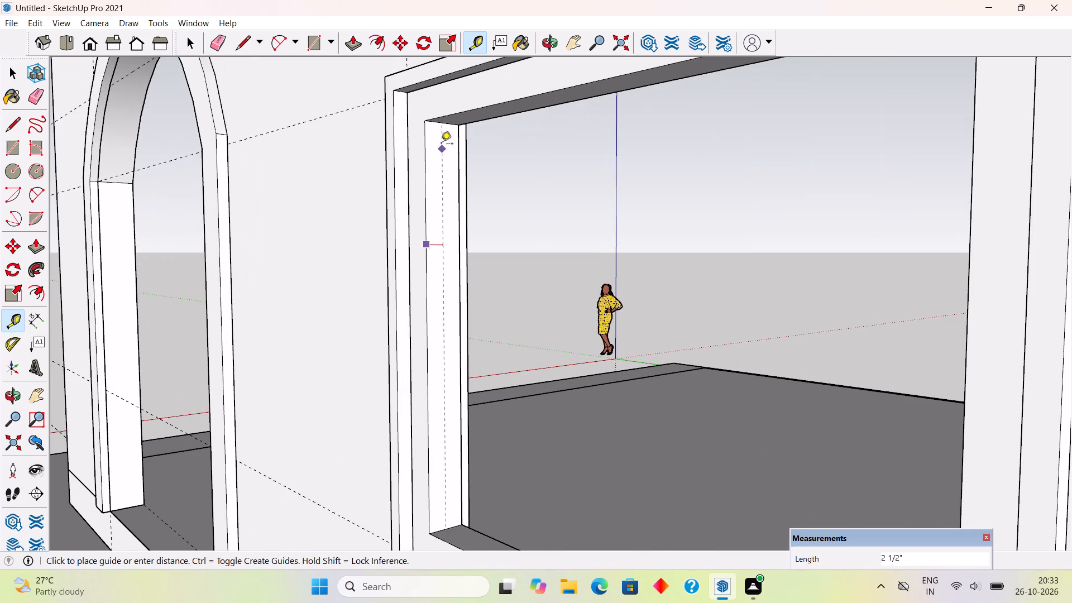
{"action": "left_click", "coordinate": [445, 125]}
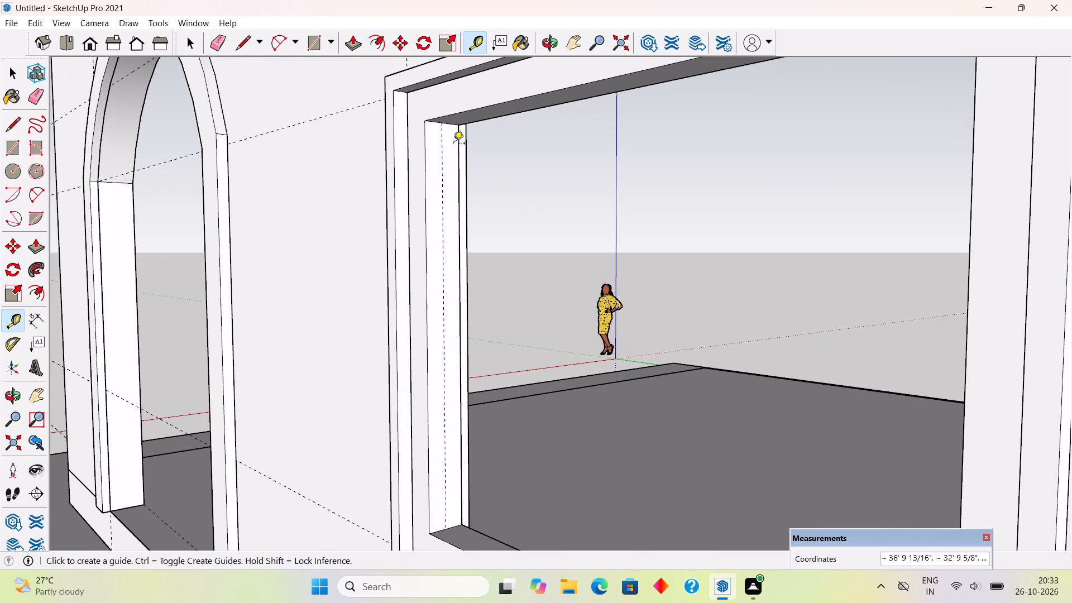
Draw a circle of about 1 1/8" radius centred on the jamb guide near the top of the inner frame.
{"action": "middle_click_drag", "start_coordinate": [466, 199], "coordinate": [400, 204]}
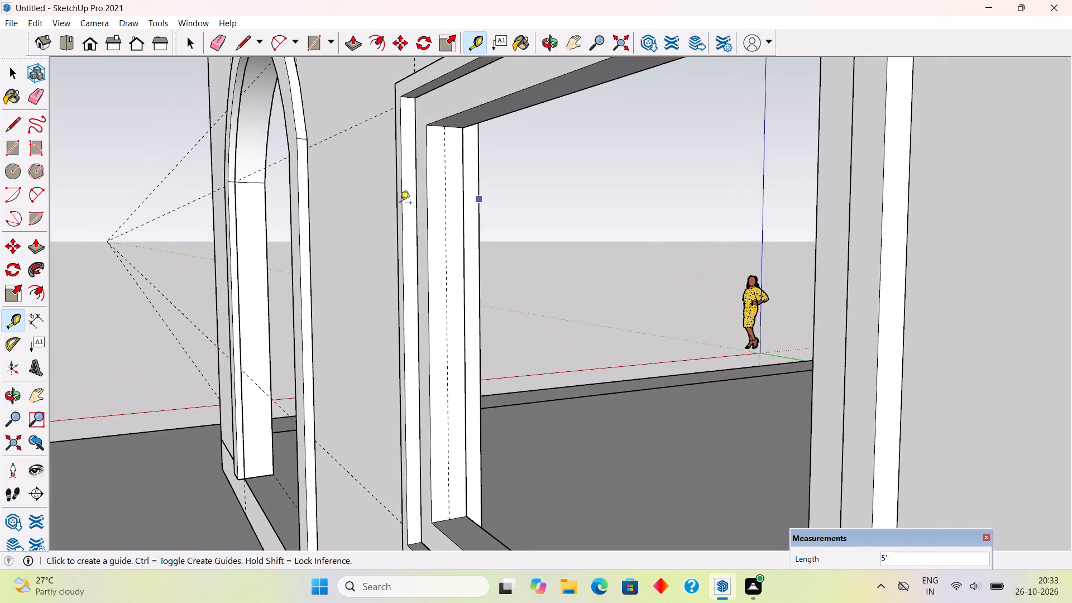
{"action": "key", "text": "c"}
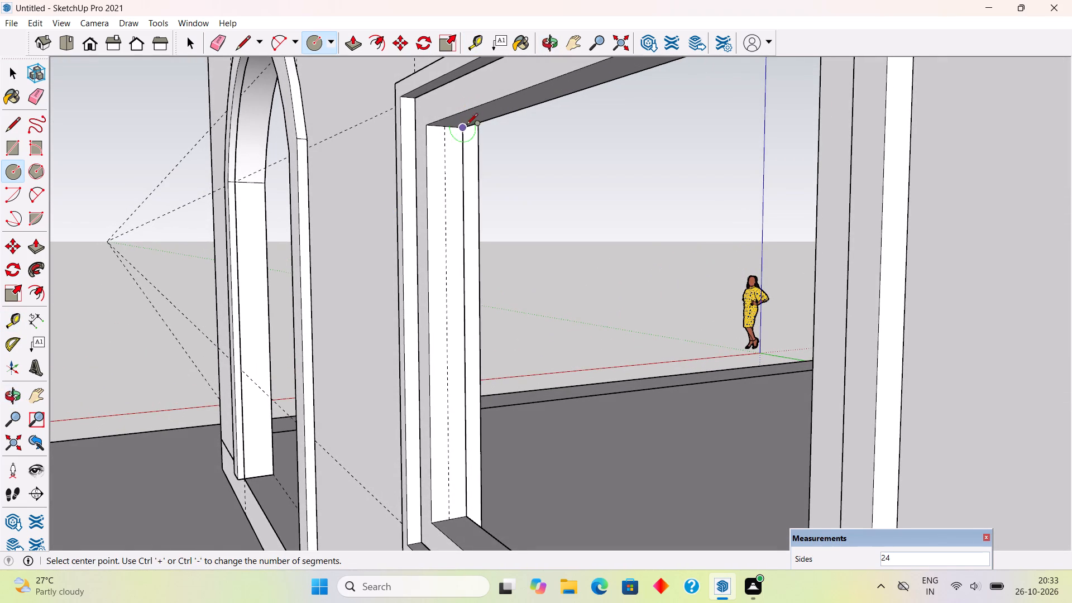
{"action": "left_click", "coordinate": [444, 146]}
{"action": "key", "text": "c"}
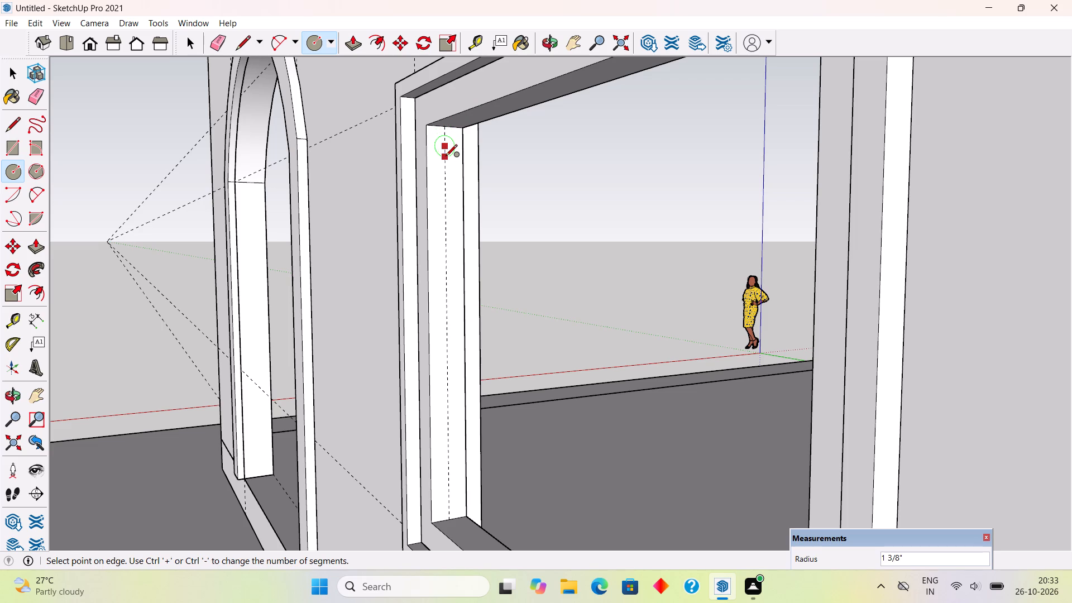
{"action": "left_click", "coordinate": [448, 170]}
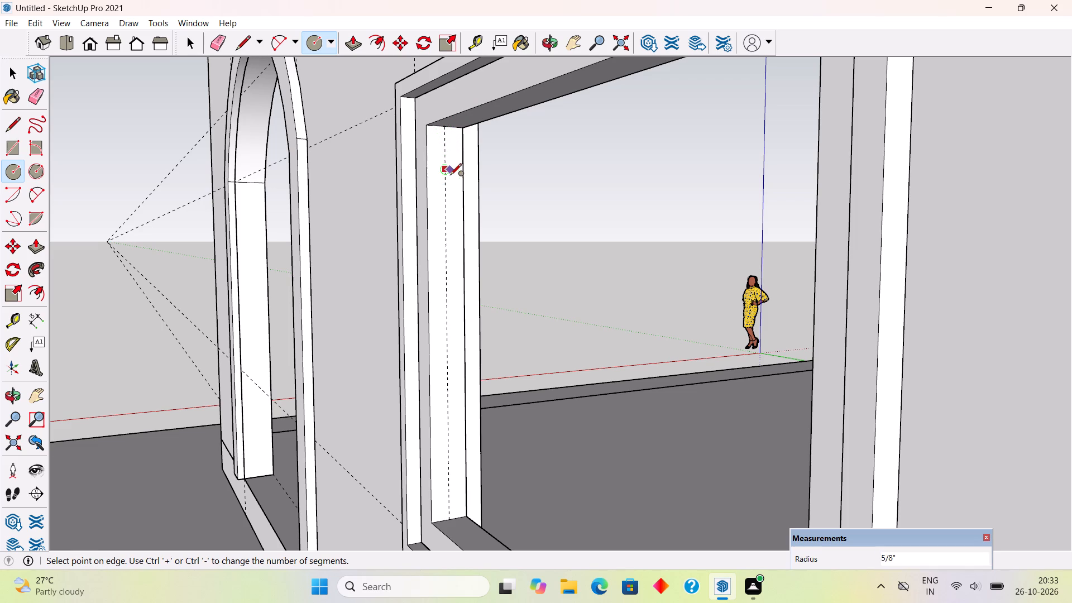
{"action": "scroll", "coordinate": [449, 181], "scroll_direction": "up", "scroll_amount": 1}
{"action": "left_click", "coordinate": [448, 178]}
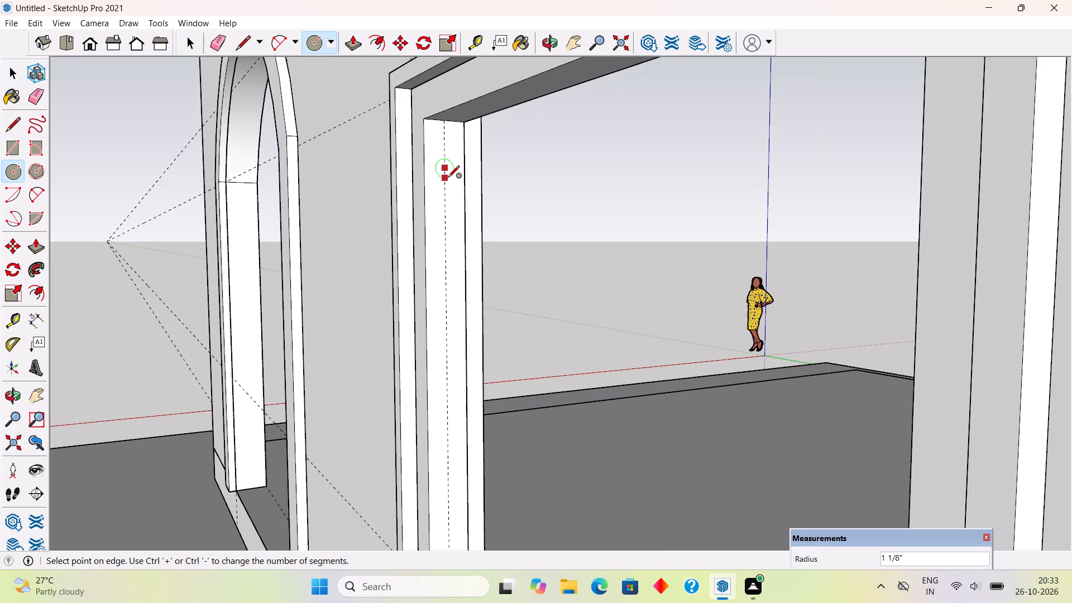
Push/Pull the circle 5' 4" across the window to the opposite jamb as a horizontal rod.
{"action": "key", "text": "p"}
{"action": "left_click", "coordinate": [444, 169]}
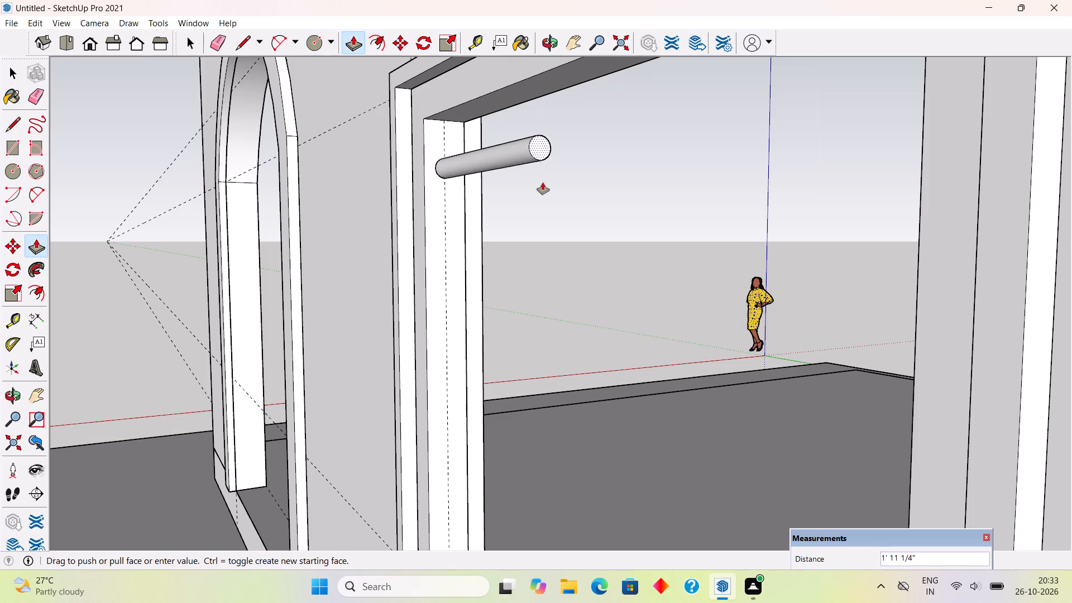
{"action": "scroll", "coordinate": [543, 183], "scroll_direction": "down", "scroll_amount": 8}
{"action": "middle_click_drag", "start_coordinate": [569, 200], "coordinate": [925, 307]}
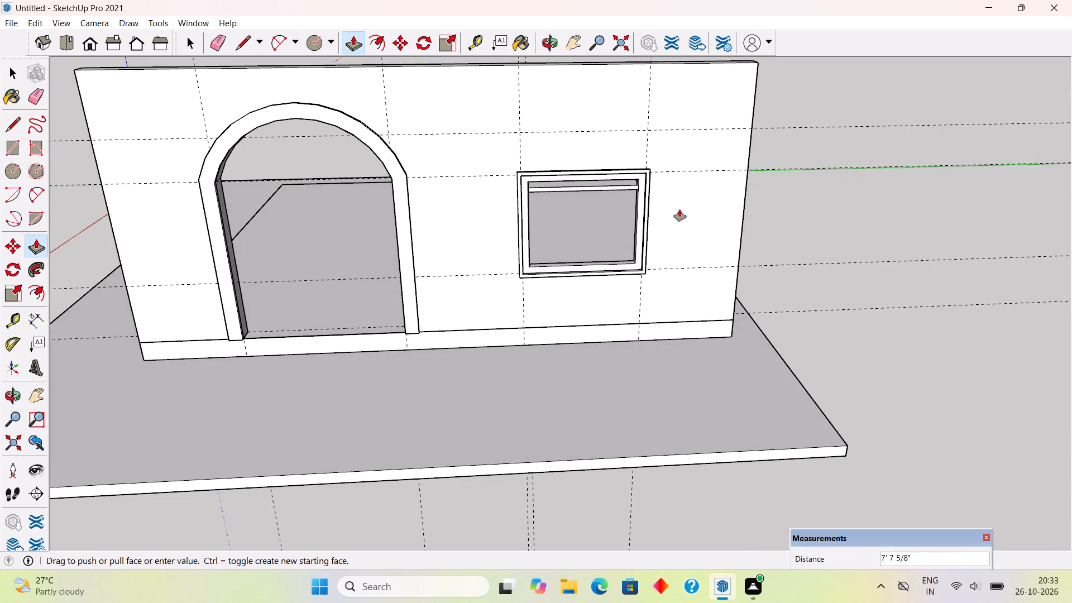
{"action": "left_click", "coordinate": [636, 204]}
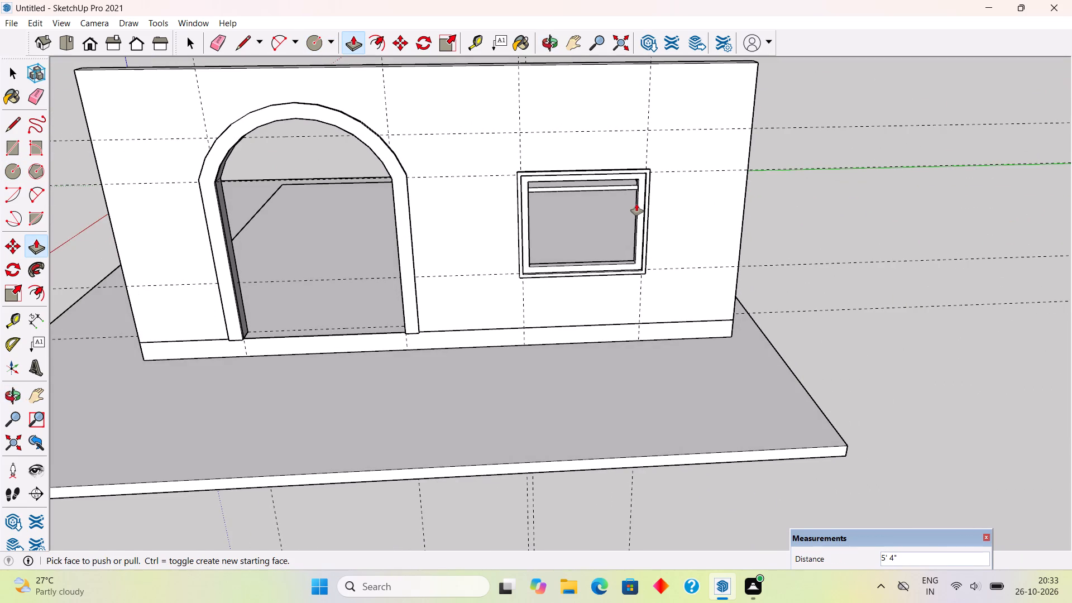
Make the whole horizontal rod a group and clear the selection.
{"action": "key", "text": "space"}
{"action": "middle_click_drag", "start_coordinate": [640, 269], "coordinate": [637, 151]}
{"action": "scroll", "coordinate": [594, 178], "scroll_direction": "up", "scroll_amount": 9}
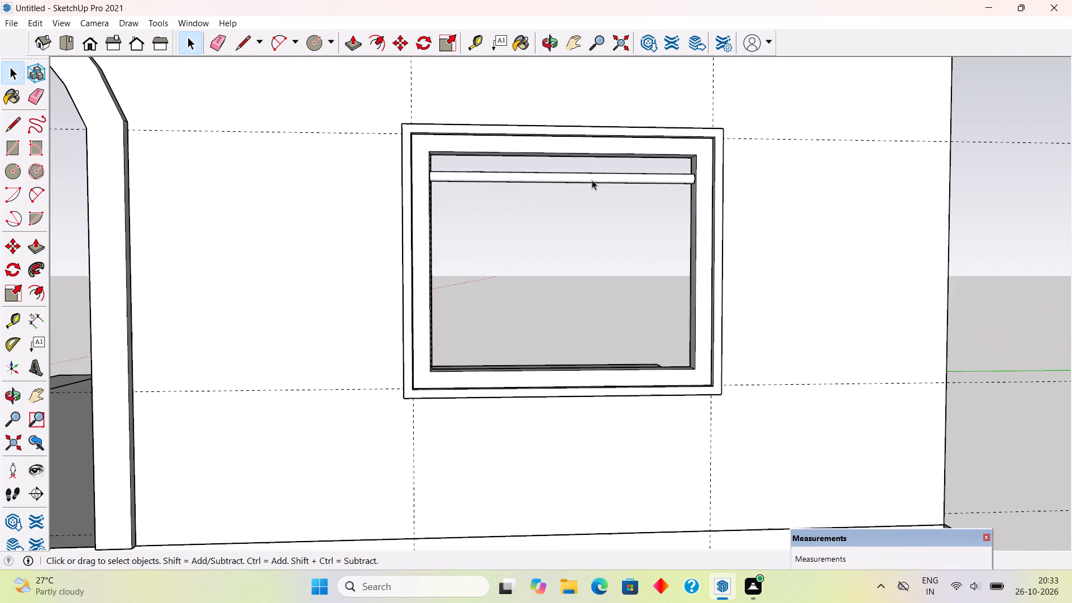
{"action": "triple_click", "coordinate": [592, 180]}
{"action": "right_click", "coordinate": [592, 180]}
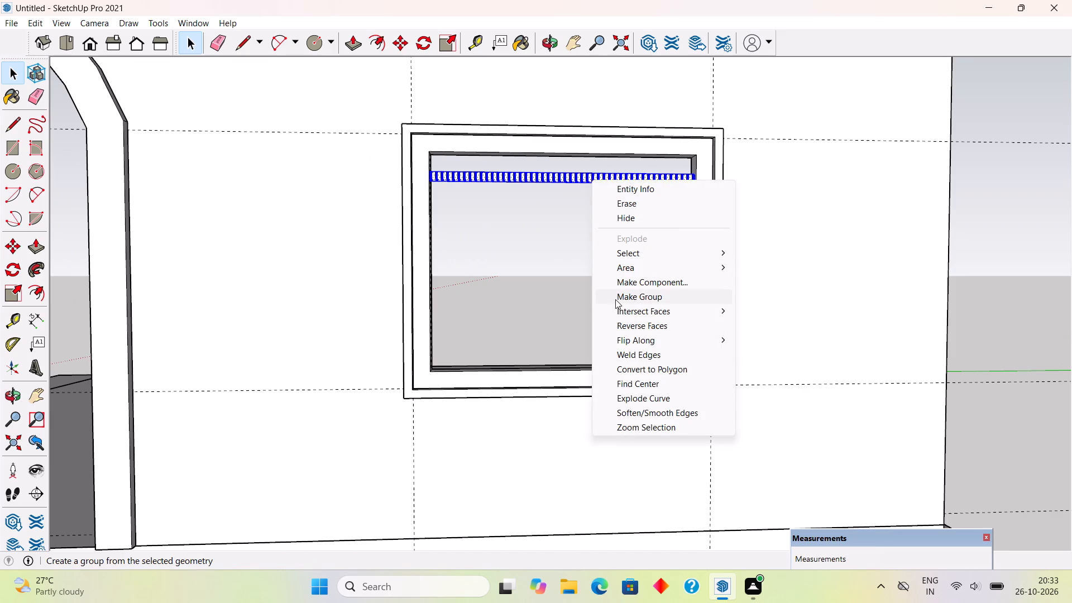
{"action": "left_click", "coordinate": [615, 299]}
{"action": "scroll", "coordinate": [429, 200], "scroll_direction": "up", "scroll_amount": 1}
{"action": "middle_click_drag", "start_coordinate": [442, 232], "coordinate": [461, 281]}
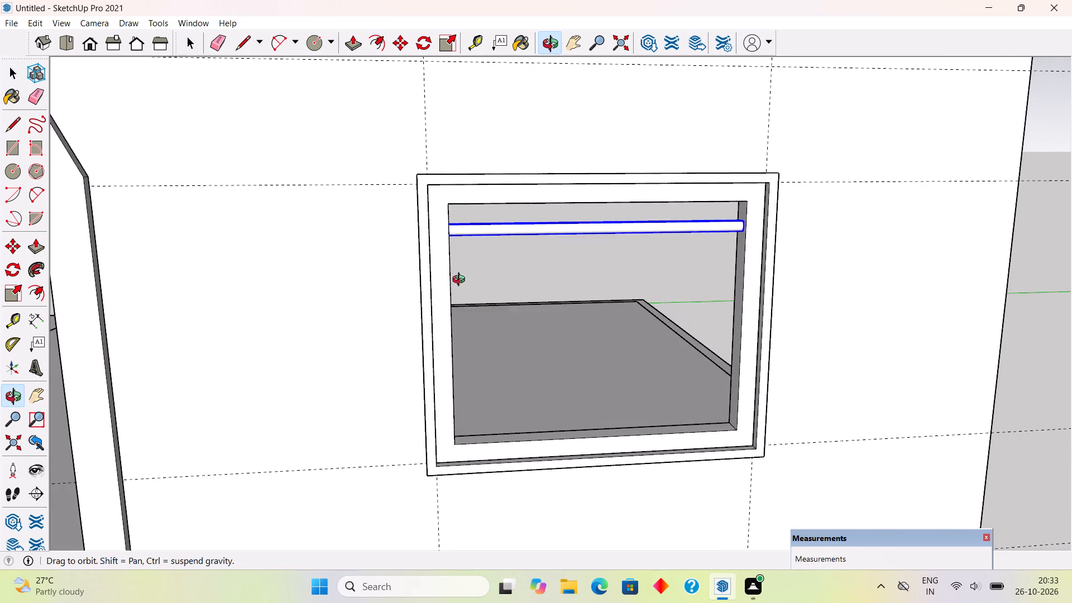
{"action": "middle_click_drag", "start_coordinate": [461, 281], "coordinate": [461, 271]}
{"action": "left_click", "coordinate": [532, 295]}
Copy the grouped horizontal rod straight down at 9" spacing inside the window, repeating the copy x5.
{"action": "key", "text": "m"}
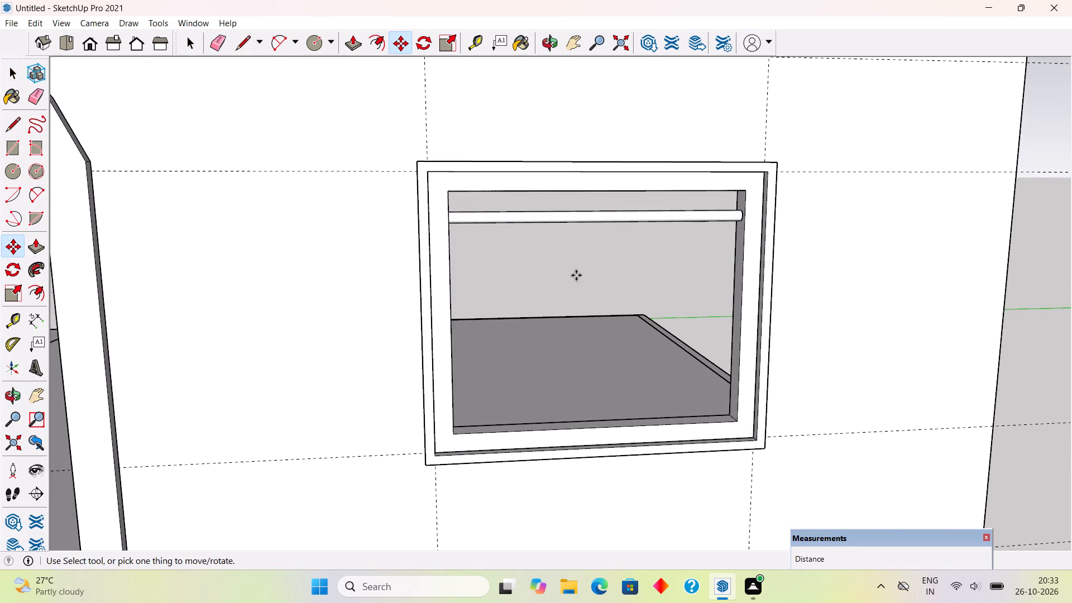
{"action": "left_click", "coordinate": [596, 223]}
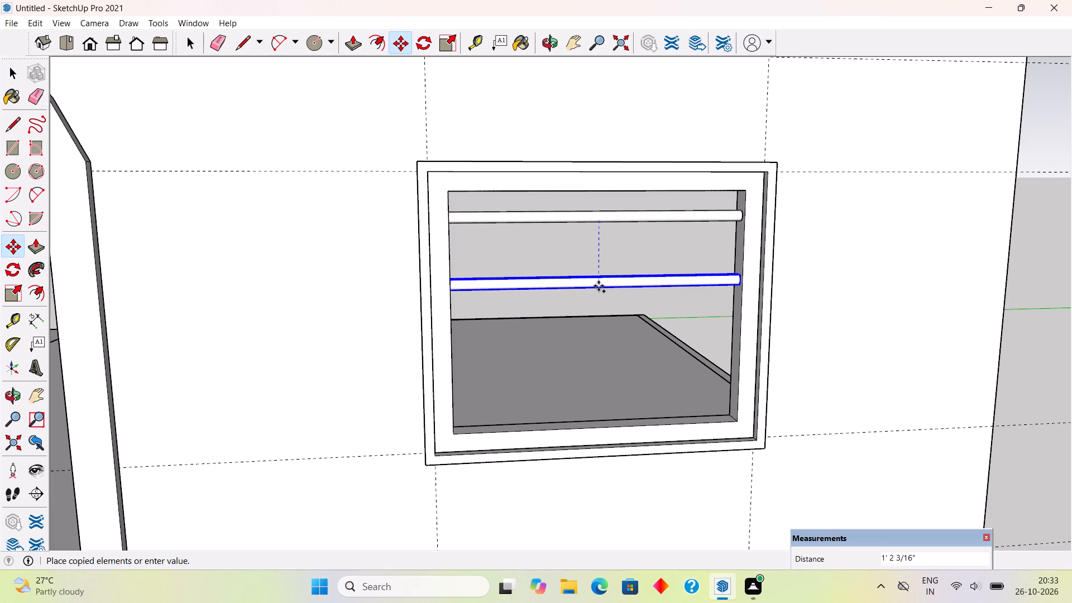
{"action": "type", "text": "9\""}
{"action": "key", "text": "Return"}
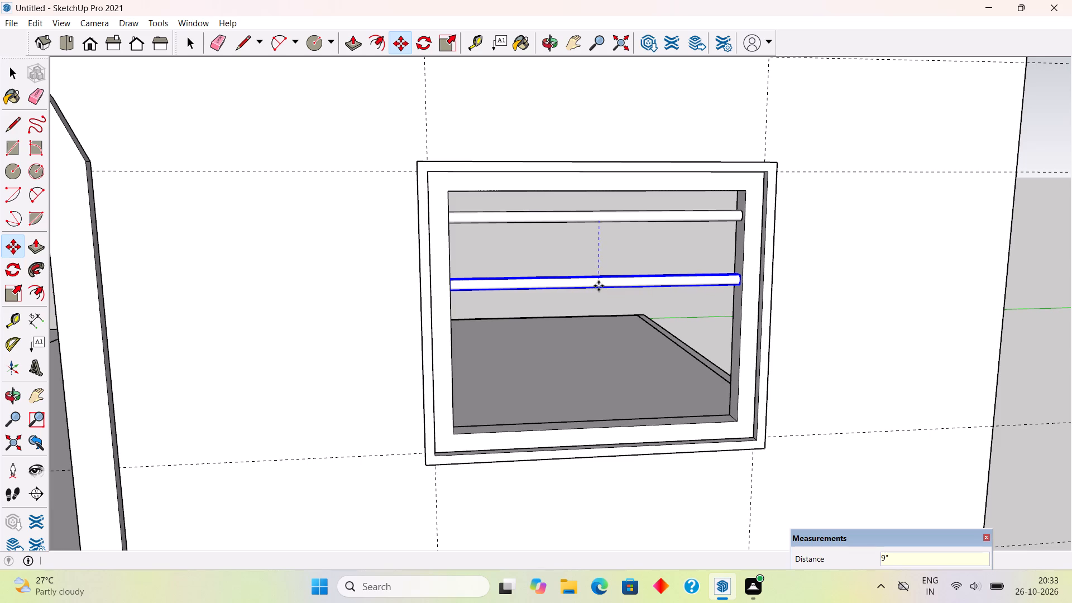
{"action": "key", "text": "x"}
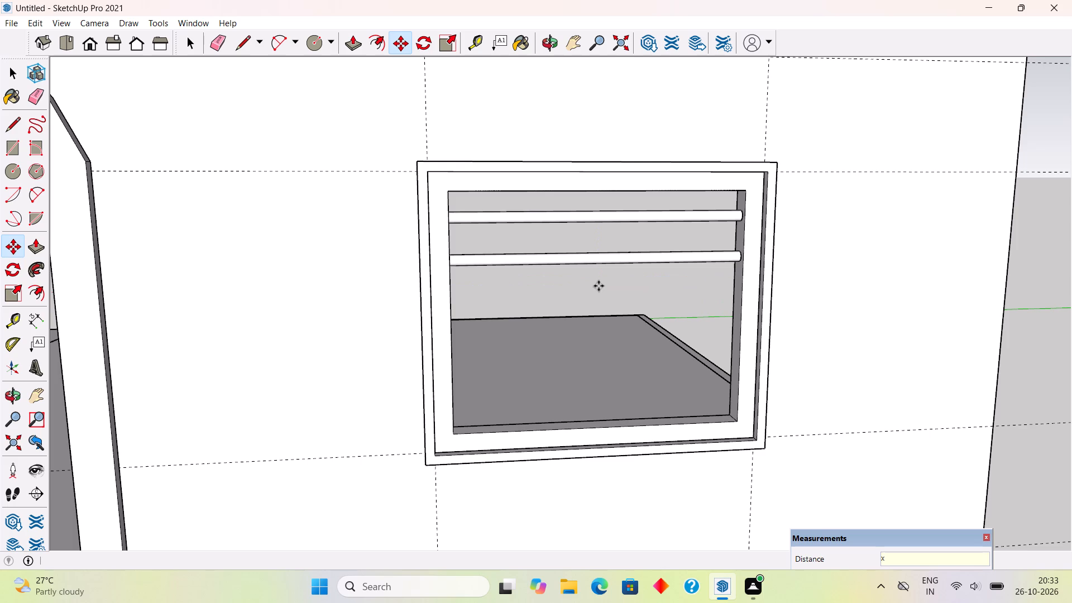
{"action": "key", "text": "5"}
{"action": "key", "text": "Return"}
{"action": "key", "text": "space"}
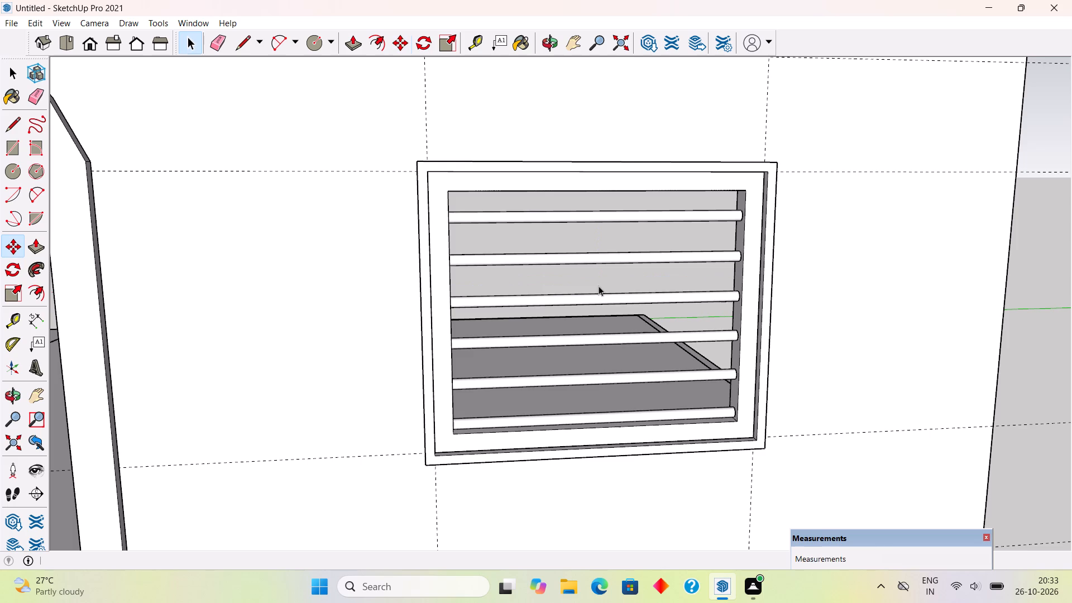
Select all six horizontal rods in the window together, from the lowest to the topmost.
{"action": "scroll", "coordinate": [657, 461], "scroll_direction": "up", "scroll_amount": 4}
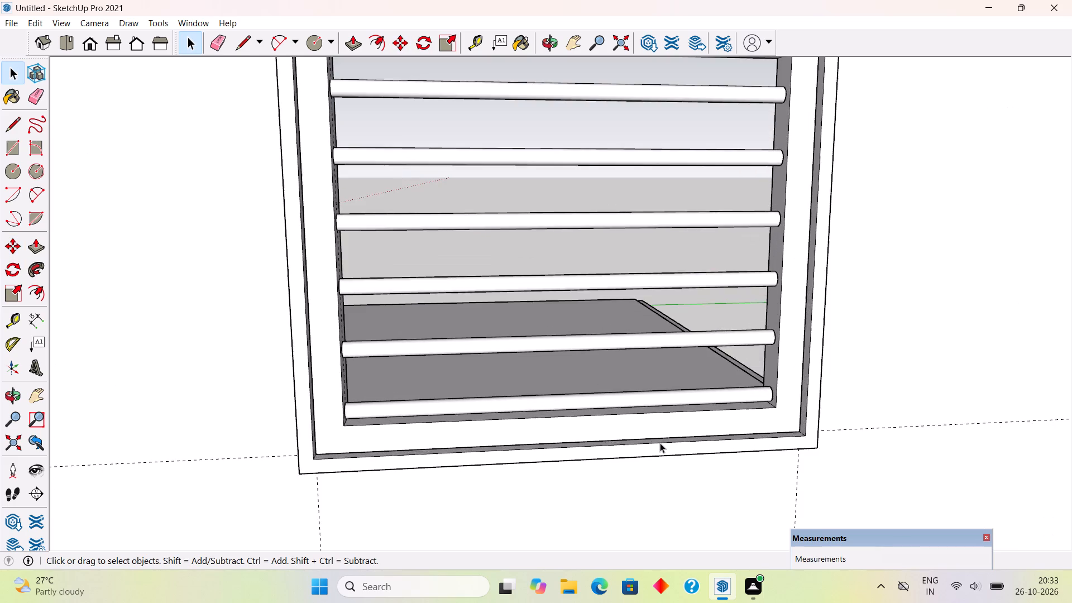
{"action": "scroll", "coordinate": [660, 443], "scroll_direction": "down", "scroll_amount": 3}
{"action": "middle_click_drag", "start_coordinate": [761, 444], "coordinate": [782, 408]}
{"action": "scroll", "coordinate": [745, 410], "scroll_direction": "up", "scroll_amount": 2}
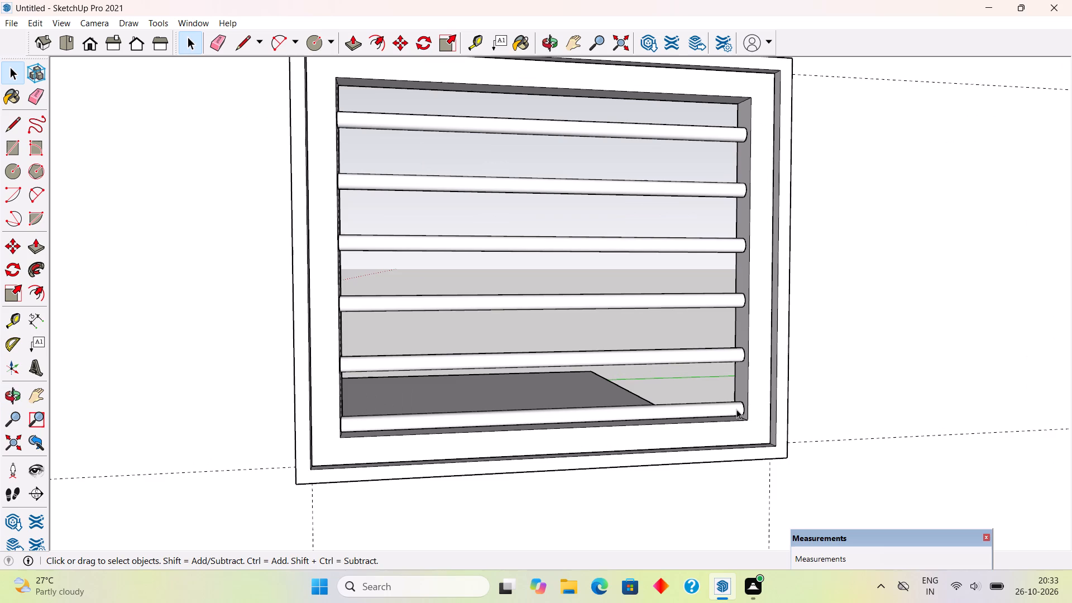
{"action": "left_click", "coordinate": [736, 409]}
{"action": "middle_click_drag", "start_coordinate": [733, 411], "coordinate": [708, 432]}
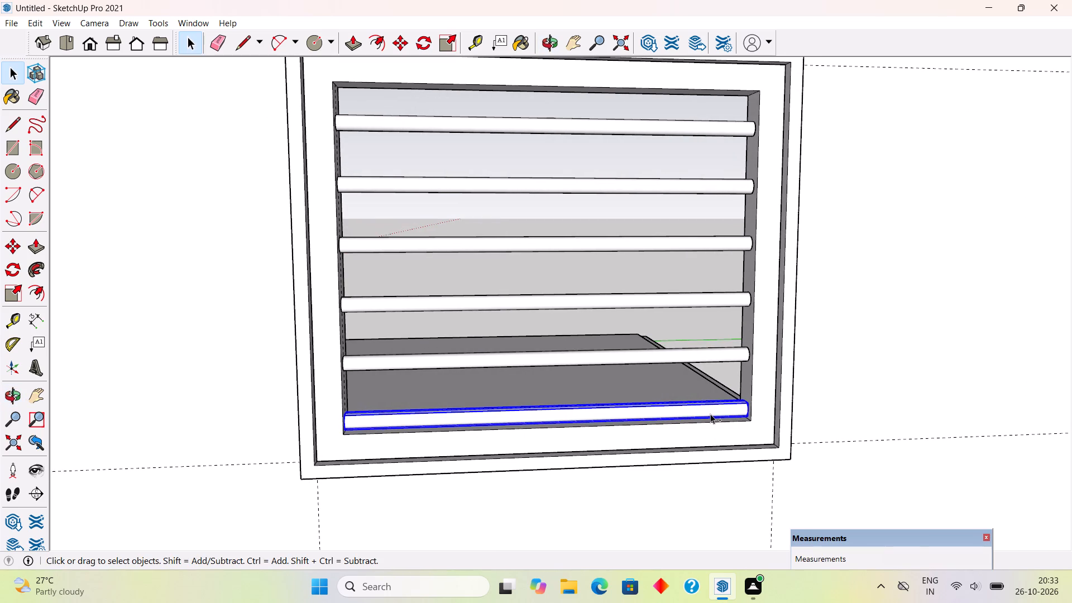
{"action": "left_click", "coordinate": [714, 358], "text": "ctrl"}
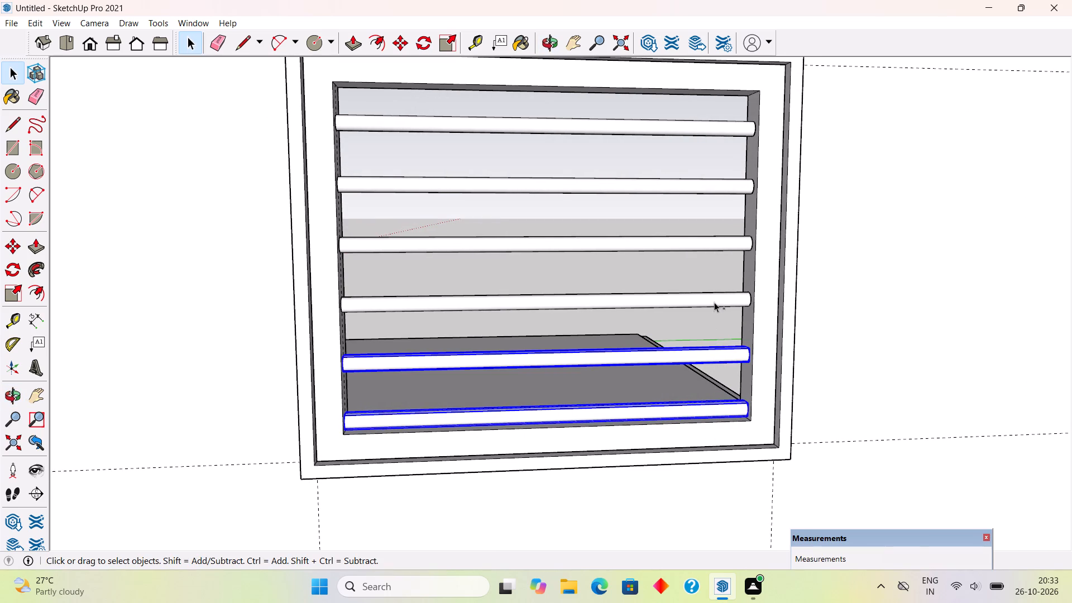
{"action": "left_click", "coordinate": [716, 306], "text": "ctrl"}
{"action": "left_click", "coordinate": [711, 238], "text": "ctrl"}
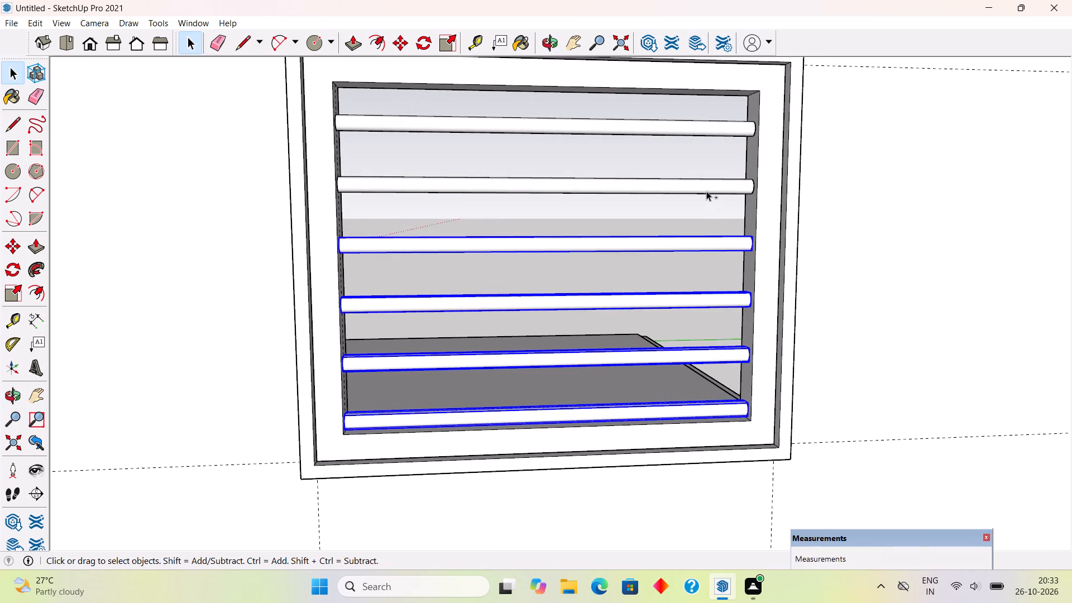
{"action": "left_click", "coordinate": [706, 186], "text": "ctrl"}
{"action": "left_click", "coordinate": [724, 122], "text": "ctrl"}
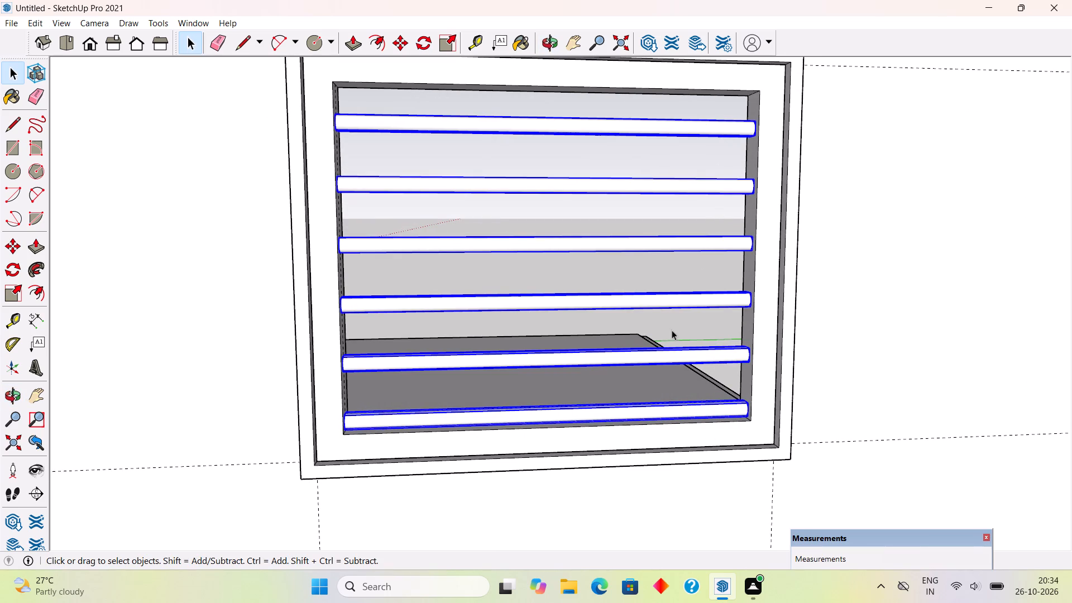
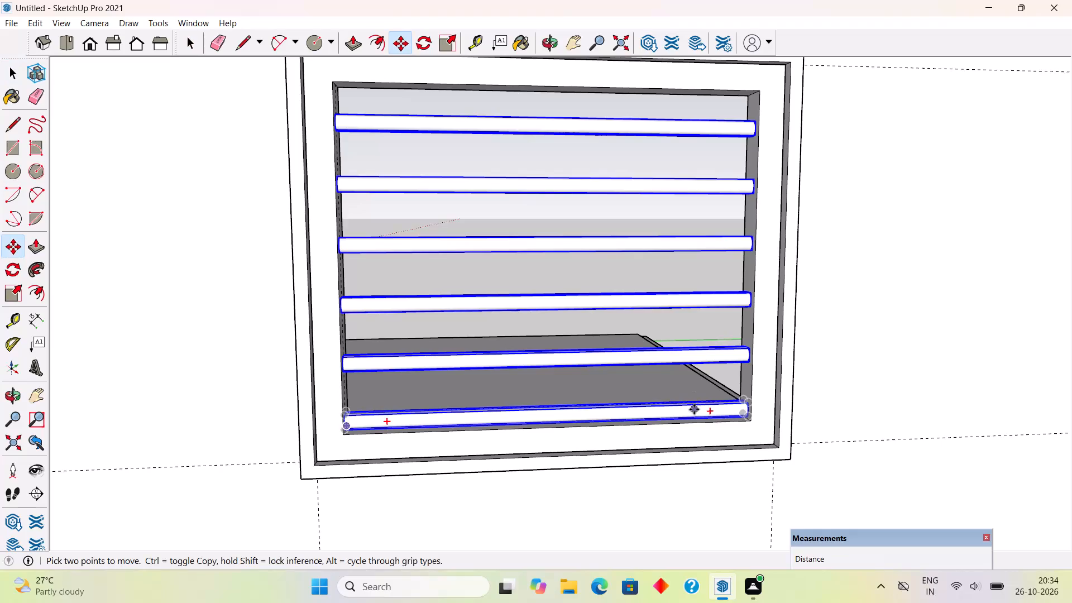
Move the six selected horizontal rods up about 2 5/8" inside the window and clear the selection.
{"action": "left_click", "coordinate": [695, 412]}
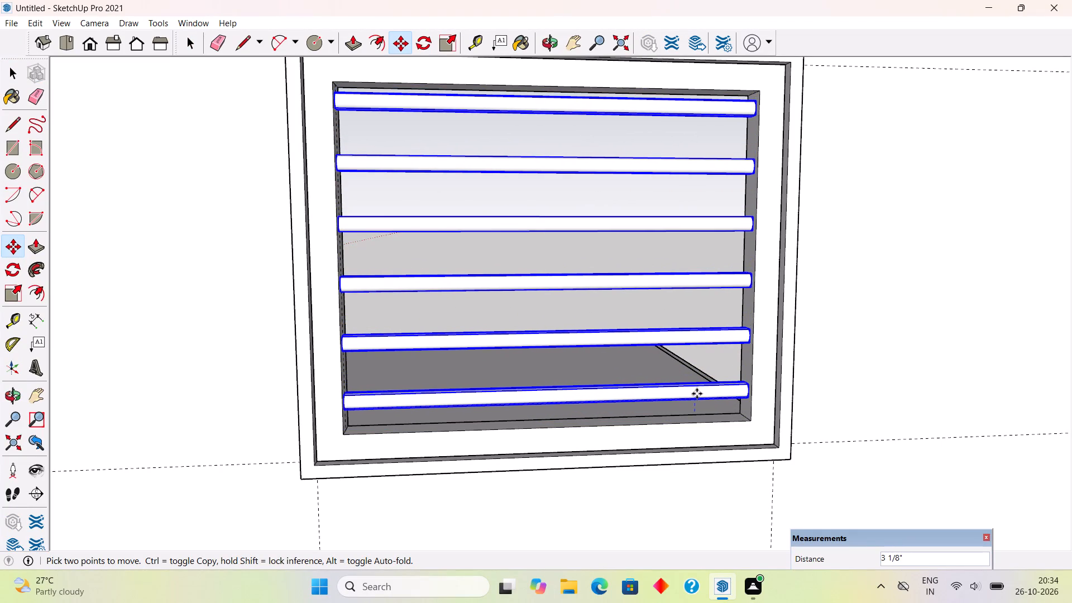
{"action": "left_click", "coordinate": [697, 396]}
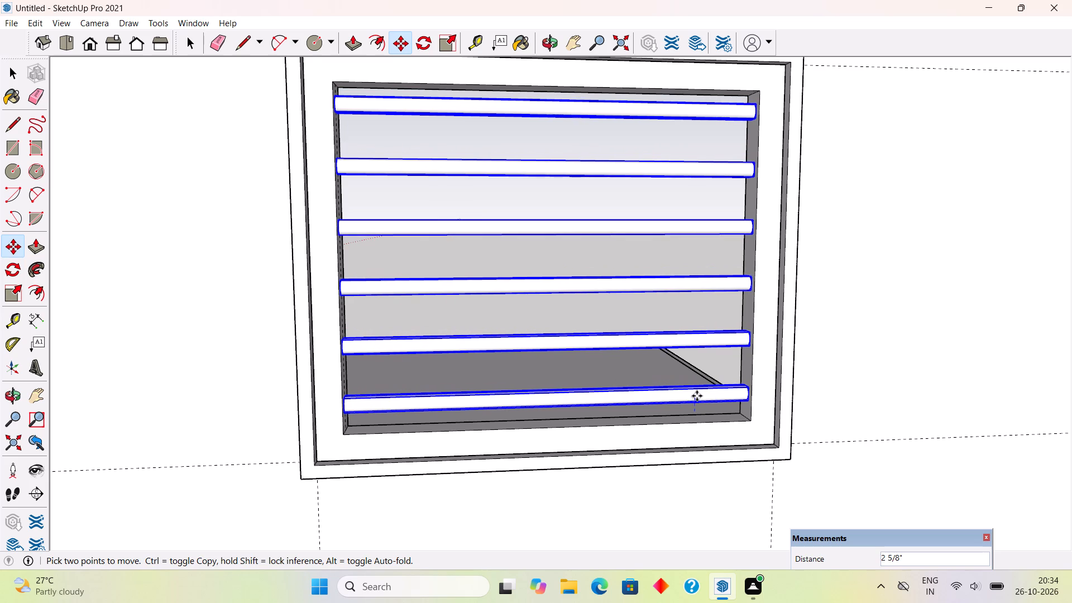
{"action": "key", "text": "space"}
{"action": "scroll", "coordinate": [697, 396], "scroll_direction": "down", "scroll_amount": 5}
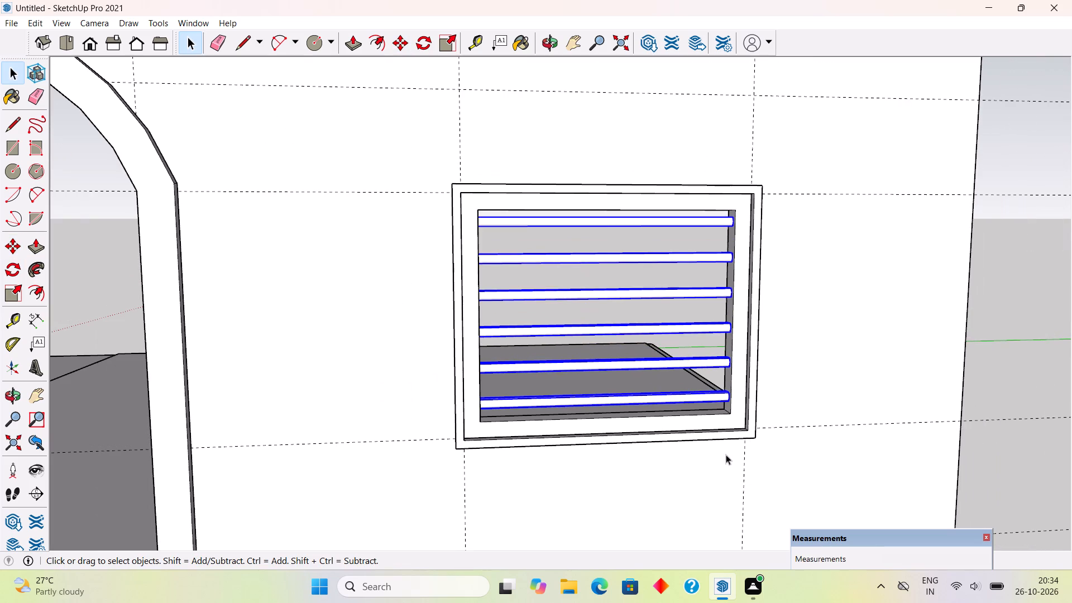
{"action": "left_click", "coordinate": [1016, 284]}
Place a Tape Measure guide along the window sill, parallel to its outer edge and meeting the jamb's guide line.
{"action": "scroll", "coordinate": [719, 291], "scroll_direction": "down", "scroll_amount": 4}
{"action": "middle_click_drag", "start_coordinate": [695, 244], "coordinate": [691, 320]}
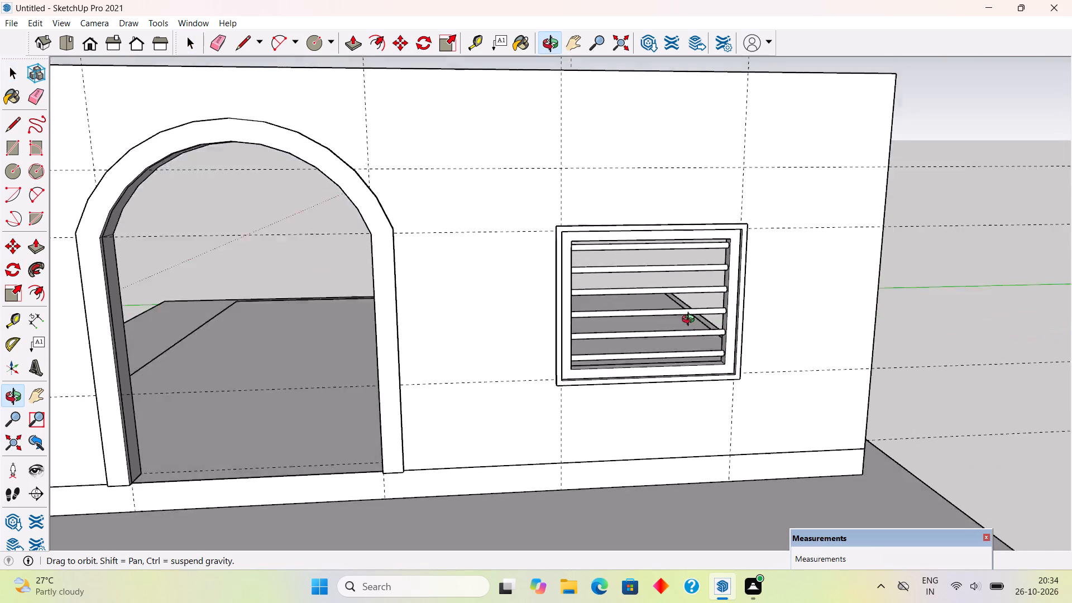
{"action": "middle_click_drag", "start_coordinate": [691, 320], "coordinate": [685, 431]}
{"action": "scroll", "coordinate": [640, 366], "scroll_direction": "up", "scroll_amount": 5}
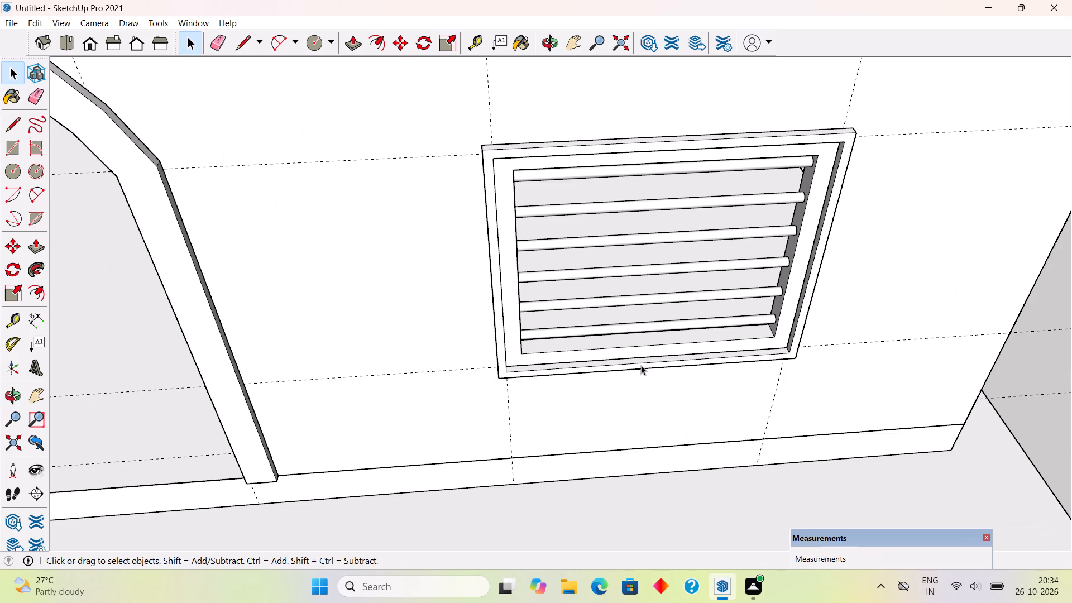
{"action": "middle_click_drag", "start_coordinate": [571, 377], "coordinate": [559, 452]}
{"action": "scroll", "coordinate": [580, 350], "scroll_direction": "up", "scroll_amount": 10}
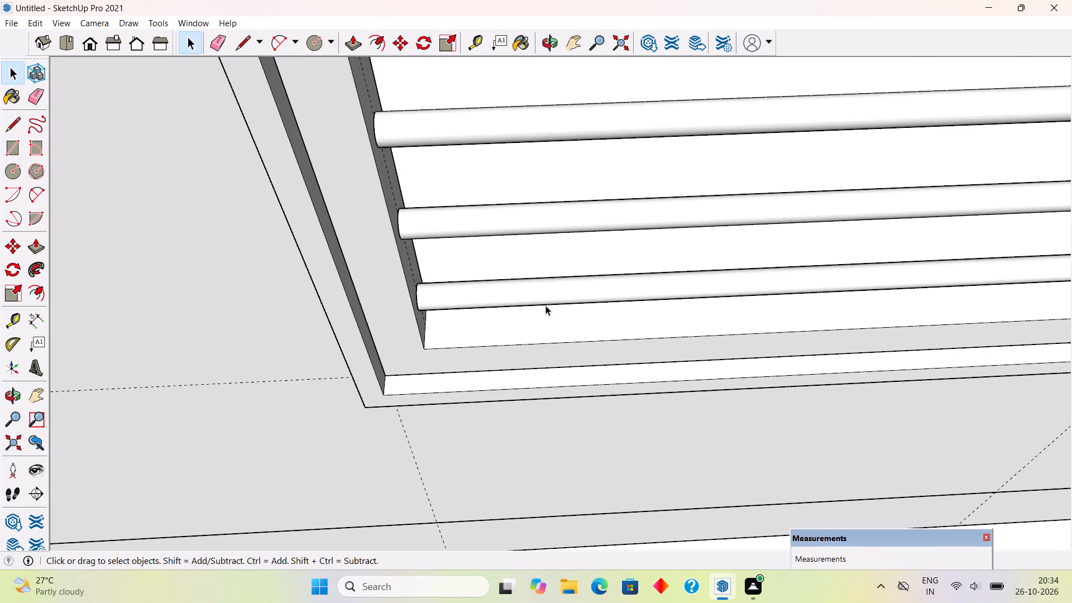
{"action": "scroll", "coordinate": [451, 309], "scroll_direction": "up", "scroll_amount": 5}
{"action": "middle_click_drag", "start_coordinate": [425, 295], "coordinate": [367, 293]}
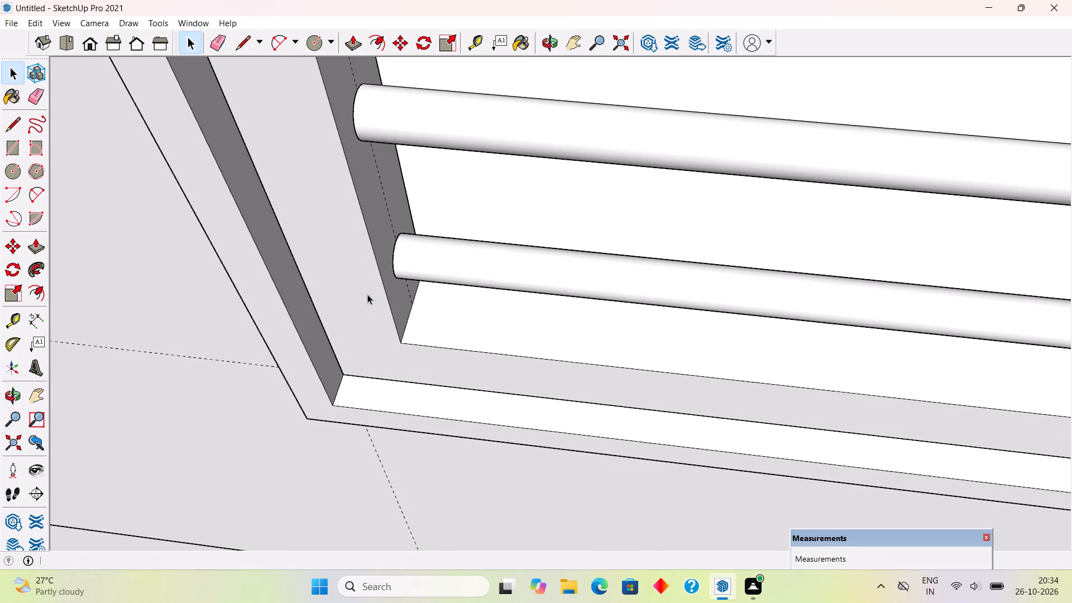
{"action": "key", "text": "t"}
{"action": "left_click", "coordinate": [444, 346]}
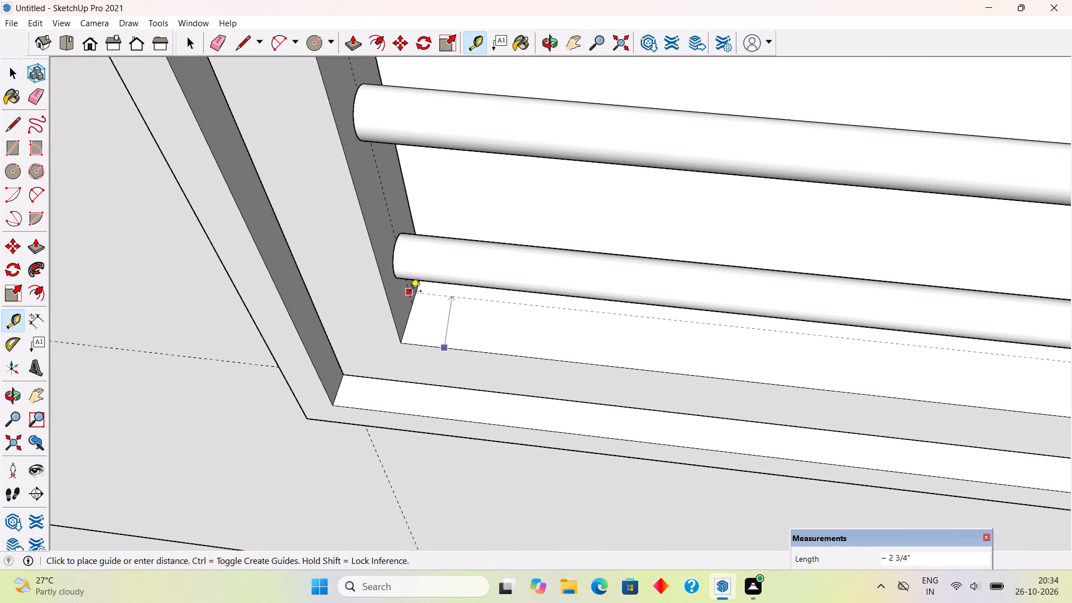
{"action": "scroll", "coordinate": [409, 312], "scroll_direction": "up", "scroll_amount": 6}
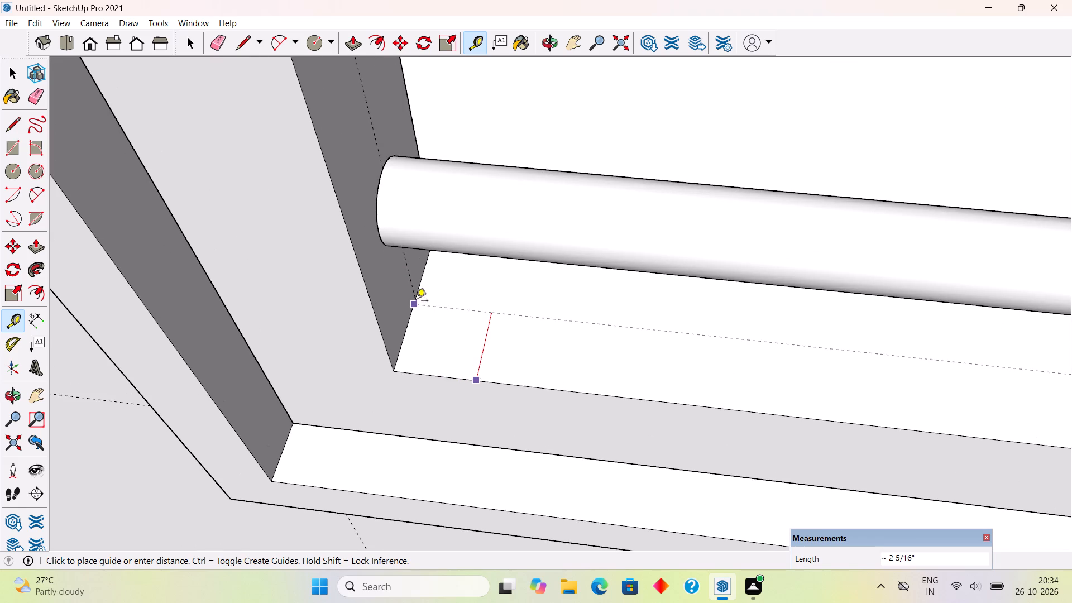
{"action": "left_click", "coordinate": [418, 298]}
{"action": "key", "text": "space"}
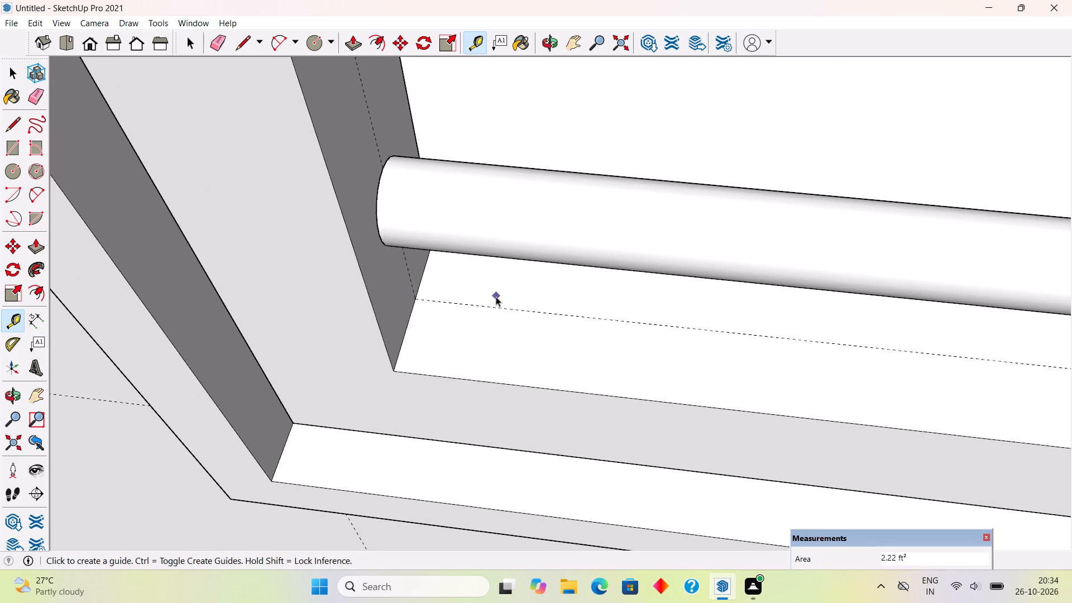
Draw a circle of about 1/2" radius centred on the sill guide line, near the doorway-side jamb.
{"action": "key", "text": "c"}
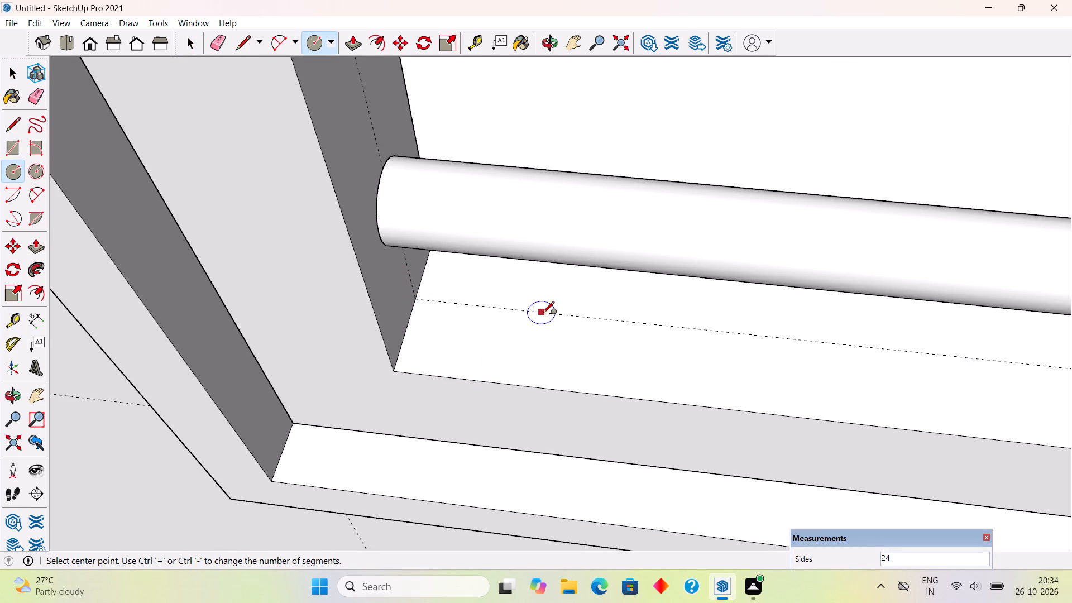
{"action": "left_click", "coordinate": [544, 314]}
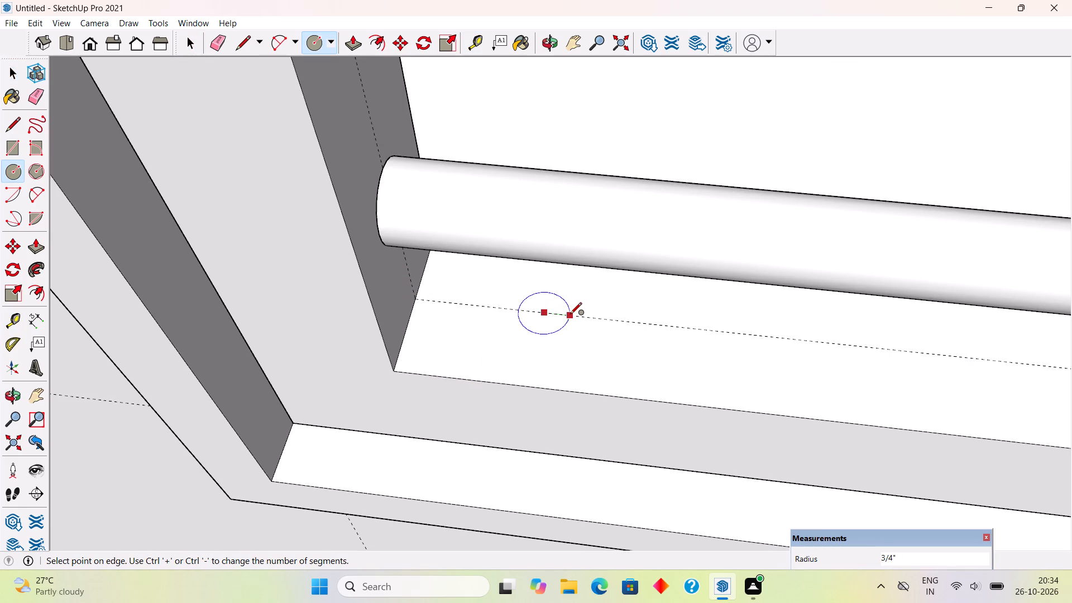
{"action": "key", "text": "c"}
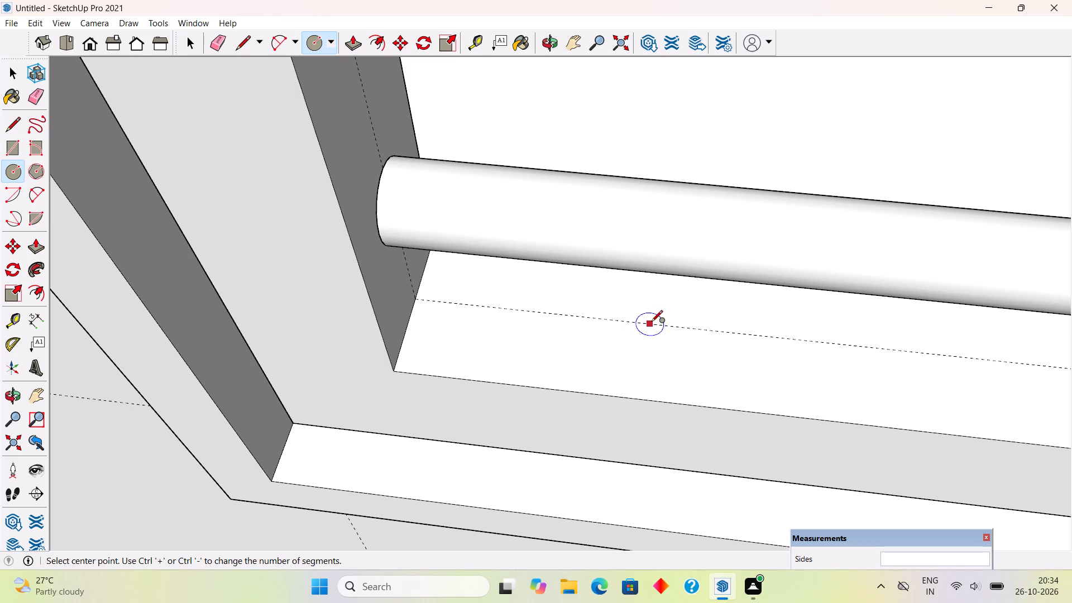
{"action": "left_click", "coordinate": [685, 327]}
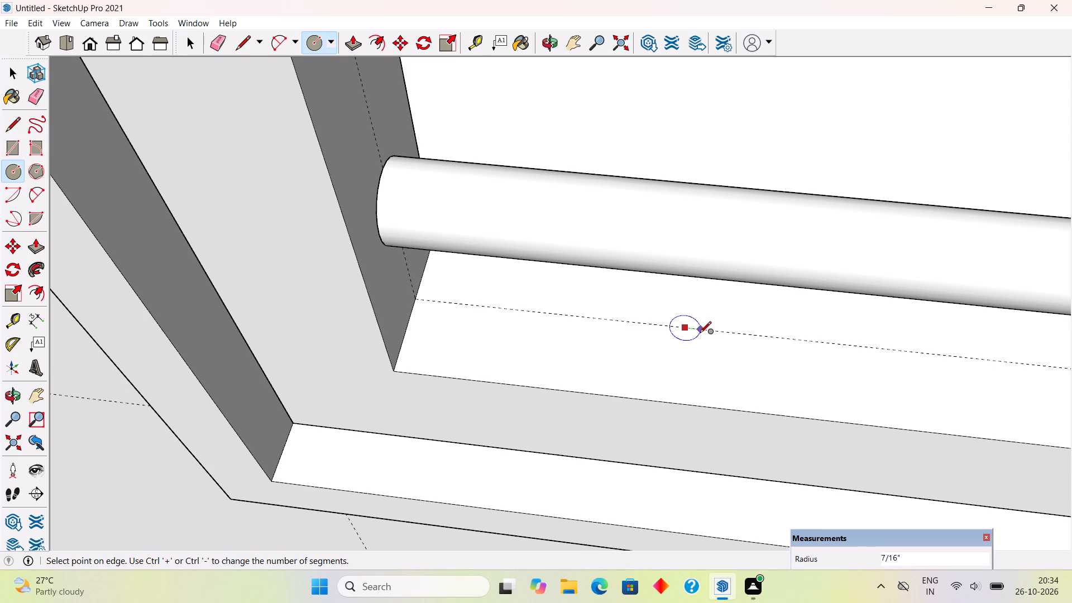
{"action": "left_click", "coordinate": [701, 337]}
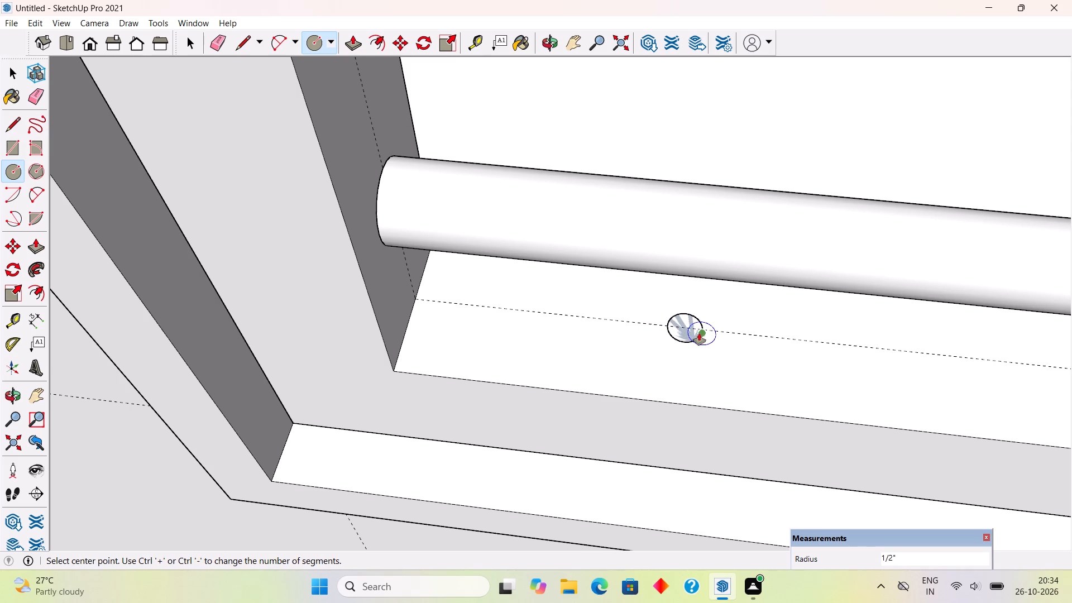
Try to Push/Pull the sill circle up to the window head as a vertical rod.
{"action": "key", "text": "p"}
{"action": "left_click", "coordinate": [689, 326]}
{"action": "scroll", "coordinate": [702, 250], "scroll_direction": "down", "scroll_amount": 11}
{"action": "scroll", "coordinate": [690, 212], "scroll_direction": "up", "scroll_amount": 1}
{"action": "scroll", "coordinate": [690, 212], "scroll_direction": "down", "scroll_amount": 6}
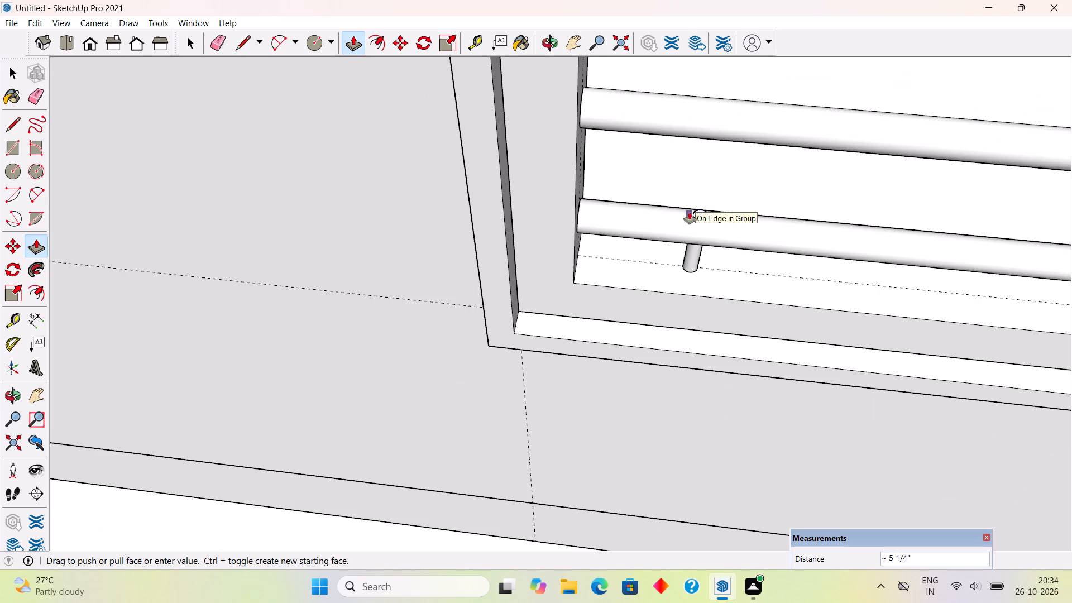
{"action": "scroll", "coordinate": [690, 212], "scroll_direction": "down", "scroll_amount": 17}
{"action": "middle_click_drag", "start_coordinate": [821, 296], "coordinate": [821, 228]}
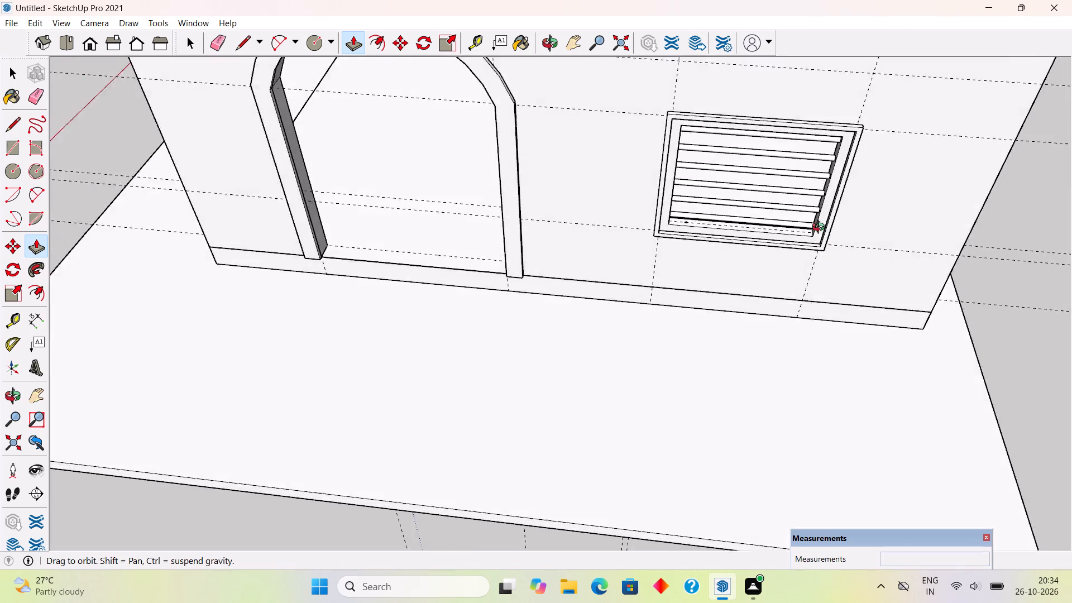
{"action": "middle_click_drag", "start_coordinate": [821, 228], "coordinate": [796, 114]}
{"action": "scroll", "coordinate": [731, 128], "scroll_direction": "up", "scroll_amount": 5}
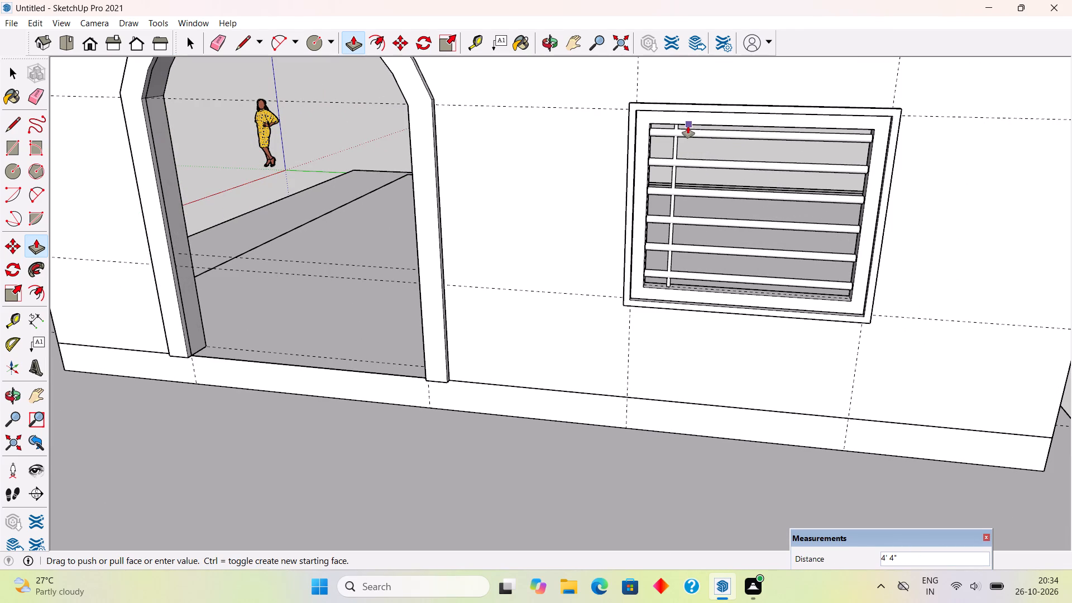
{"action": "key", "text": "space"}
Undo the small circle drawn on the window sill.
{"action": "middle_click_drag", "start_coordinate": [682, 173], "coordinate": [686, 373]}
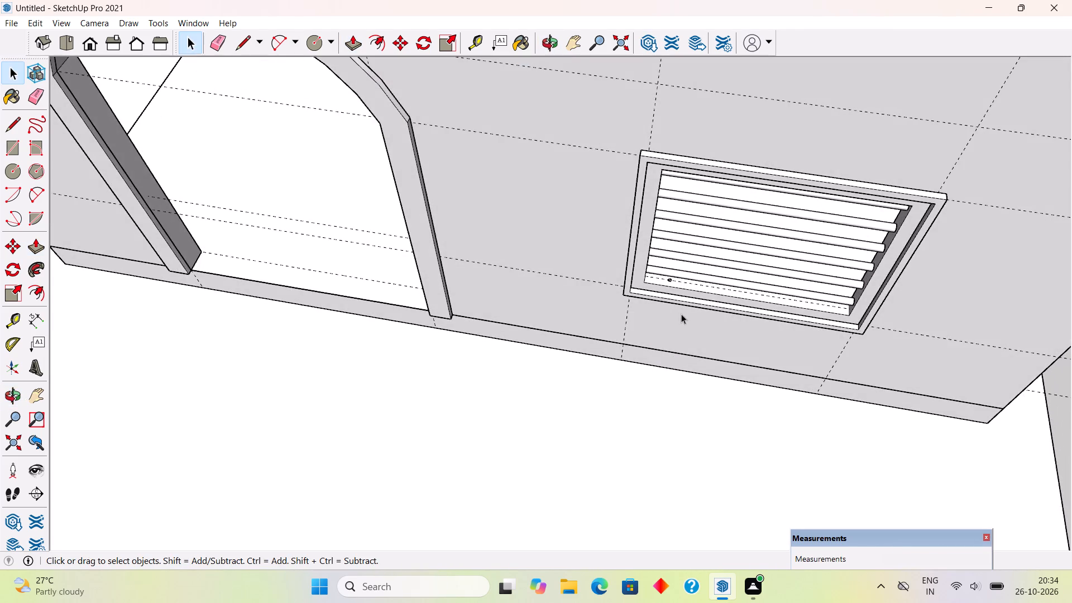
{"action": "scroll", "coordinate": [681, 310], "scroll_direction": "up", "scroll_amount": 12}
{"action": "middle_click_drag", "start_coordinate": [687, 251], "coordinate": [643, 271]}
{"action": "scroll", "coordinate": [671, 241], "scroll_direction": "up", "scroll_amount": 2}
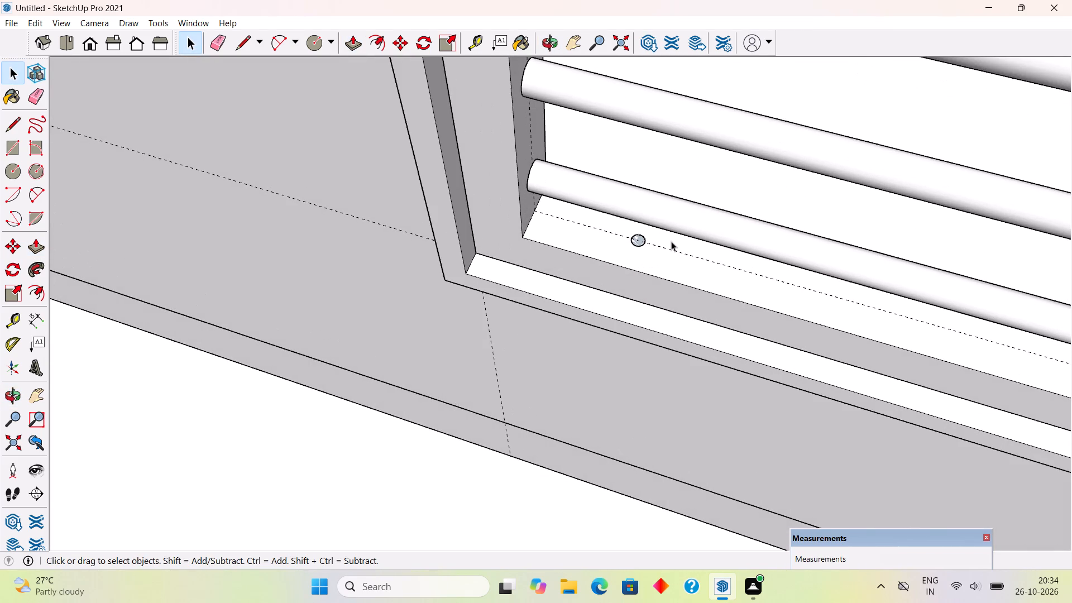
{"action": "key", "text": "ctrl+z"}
Draw a circle of about 3/4" radius centred on the sill guide line, near the doorway-side jamb.
{"action": "middle_click_drag", "start_coordinate": [698, 251], "coordinate": [794, 282]}
{"action": "key", "text": "c"}
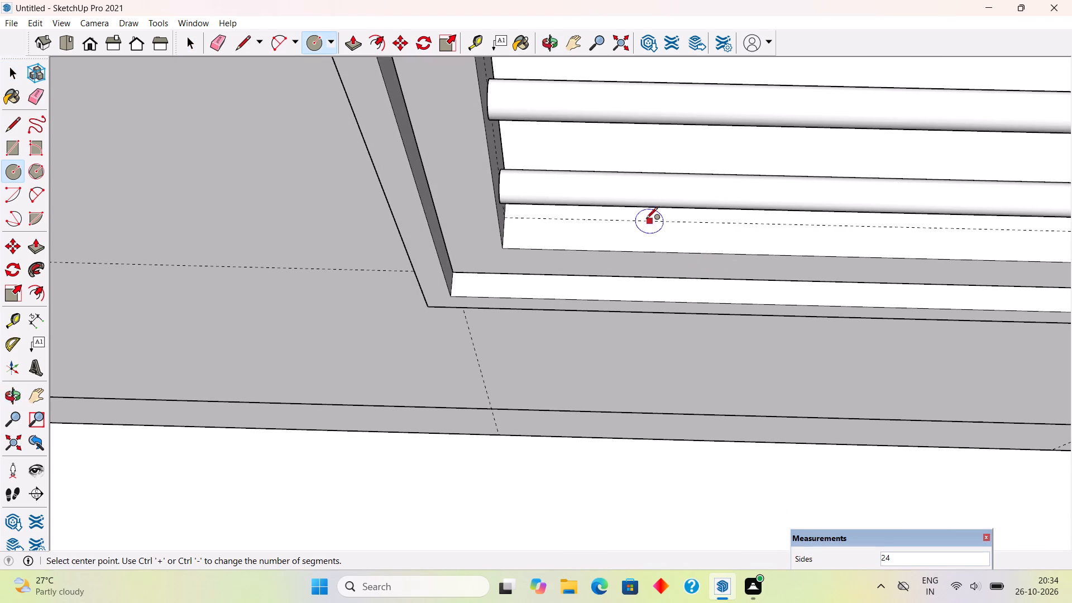
{"action": "left_click", "coordinate": [629, 217]}
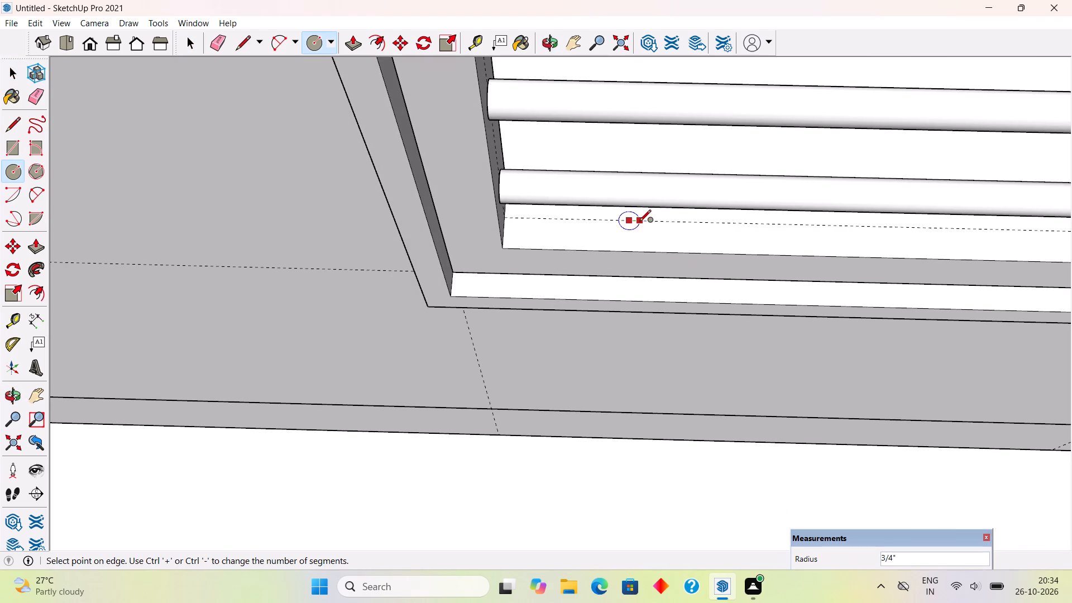
{"action": "left_click", "coordinate": [639, 222]}
Push/Pull the sill circle up to the underside of the window head as a vertical rod.
{"action": "key", "text": "p"}
{"action": "left_click", "coordinate": [634, 221]}
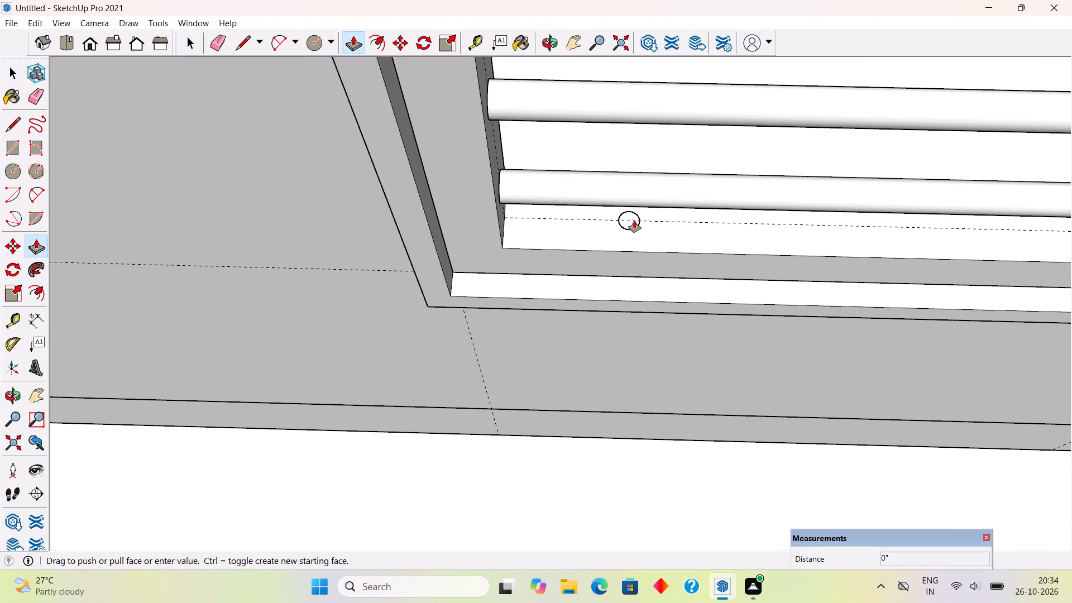
{"action": "scroll", "coordinate": [634, 184], "scroll_direction": "down", "scroll_amount": 16}
{"action": "scroll", "coordinate": [657, 261], "scroll_direction": "down", "scroll_amount": 5}
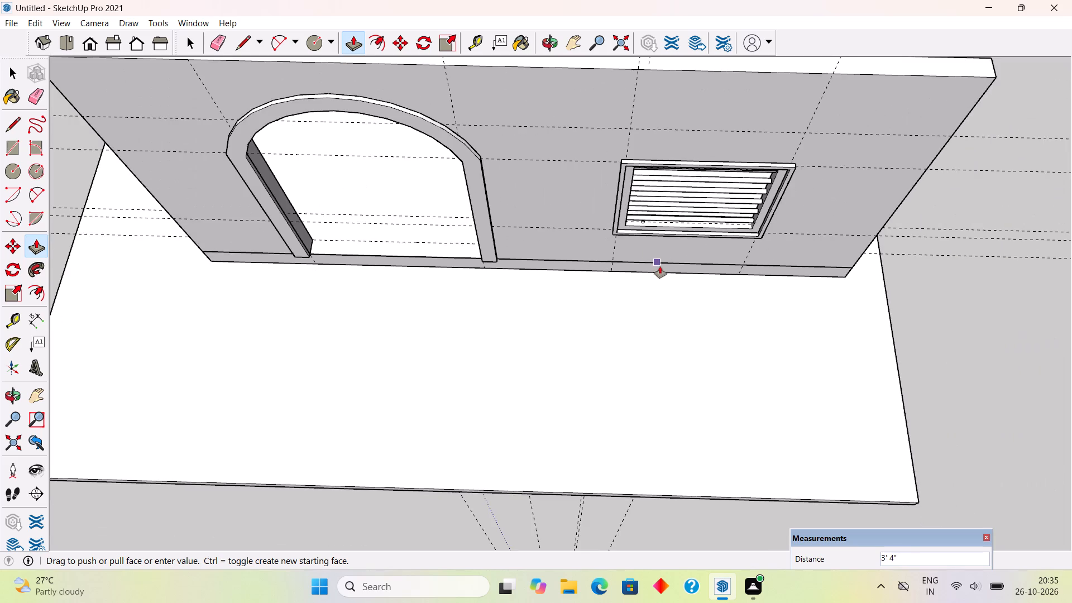
{"action": "middle_click_drag", "start_coordinate": [644, 229], "coordinate": [657, 95]}
{"action": "middle_click_drag", "start_coordinate": [718, 255], "coordinate": [706, 130]}
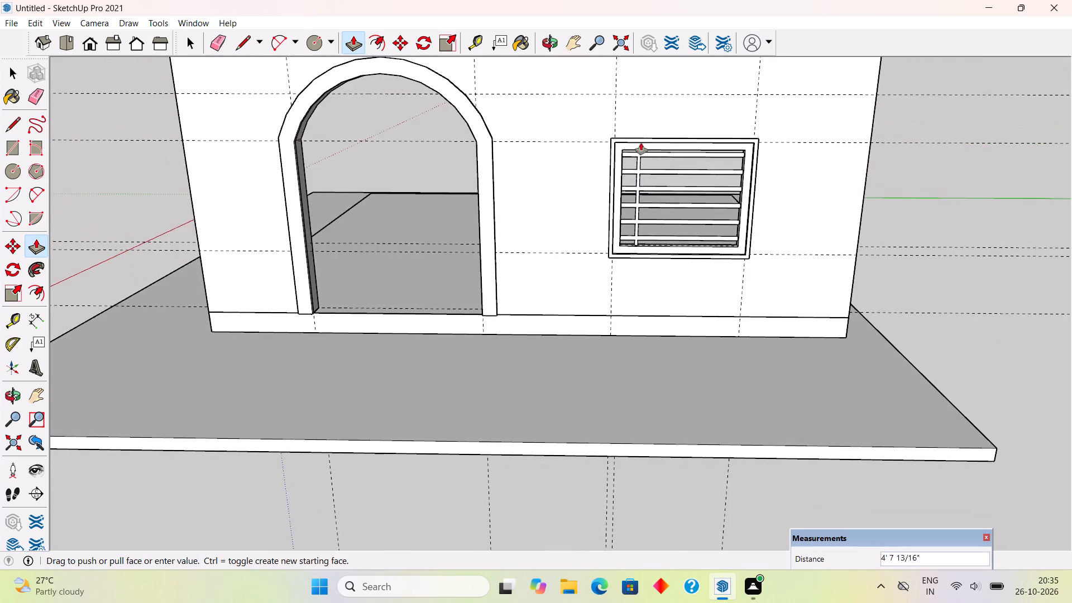
{"action": "scroll", "coordinate": [641, 146], "scroll_direction": "up", "scroll_amount": 14}
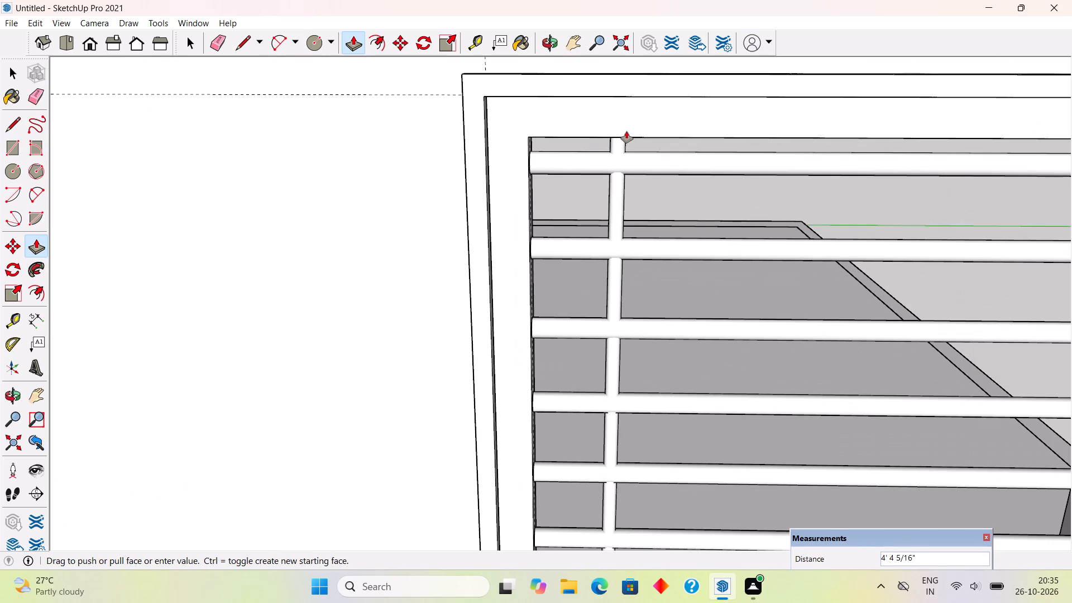
{"action": "left_click", "coordinate": [628, 131]}
{"action": "key", "text": "space"}
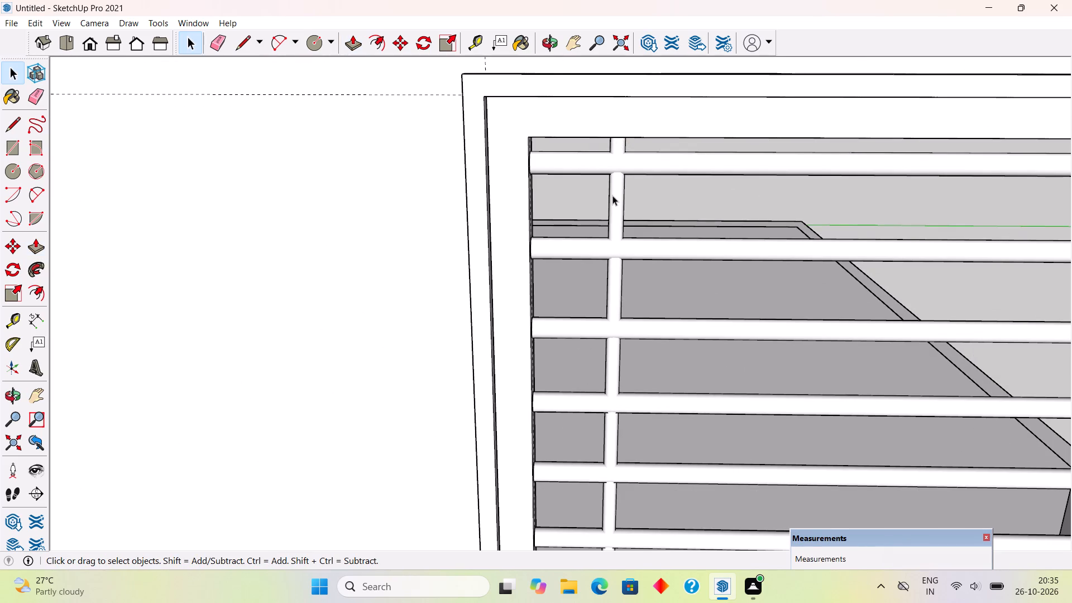
Make the whole vertical rod a group.
{"action": "triple_click", "coordinate": [612, 195]}
{"action": "right_click", "coordinate": [612, 195]}
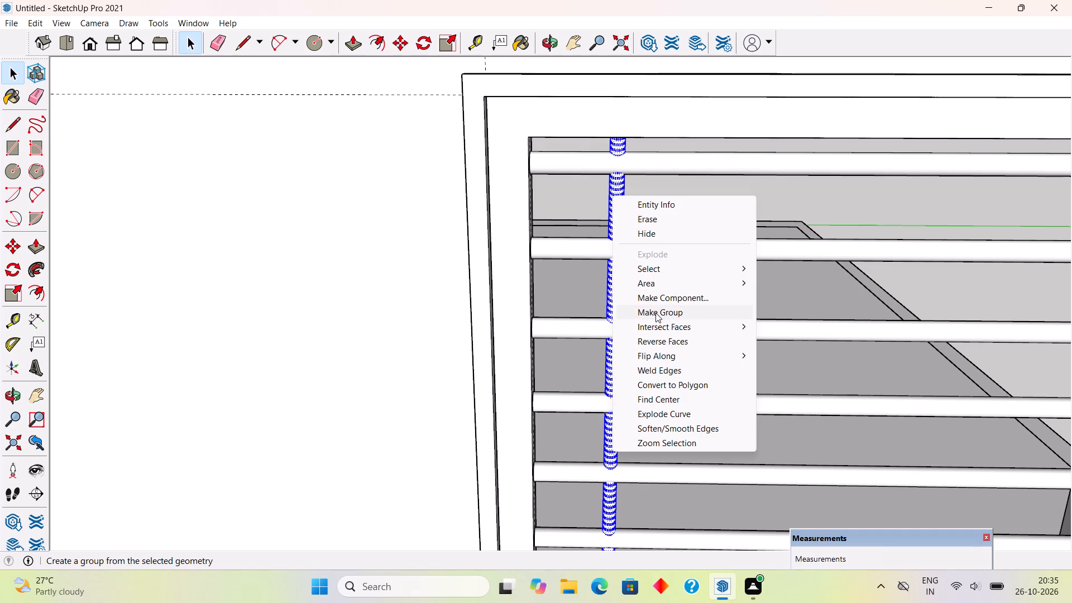
{"action": "left_click", "coordinate": [656, 313]}
Copy the grouped vertical rod across the window, away from the doorway, at 1.5' spacing, repeating the copy x2.
{"action": "scroll", "coordinate": [598, 301], "scroll_direction": "down", "scroll_amount": 10}
{"action": "middle_click_drag", "start_coordinate": [693, 453], "coordinate": [840, 432]}
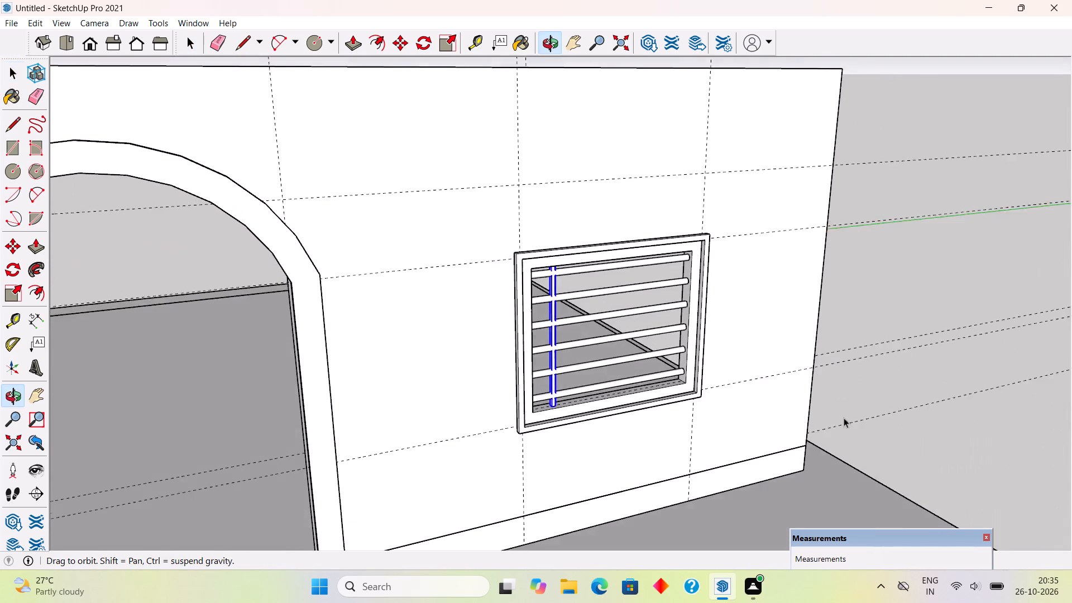
{"action": "scroll", "coordinate": [825, 330], "scroll_direction": "up", "scroll_amount": 5}
{"action": "scroll", "coordinate": [825, 330], "scroll_direction": "down", "scroll_amount": 4}
{"action": "middle_click_drag", "start_coordinate": [812, 338], "coordinate": [696, 354]}
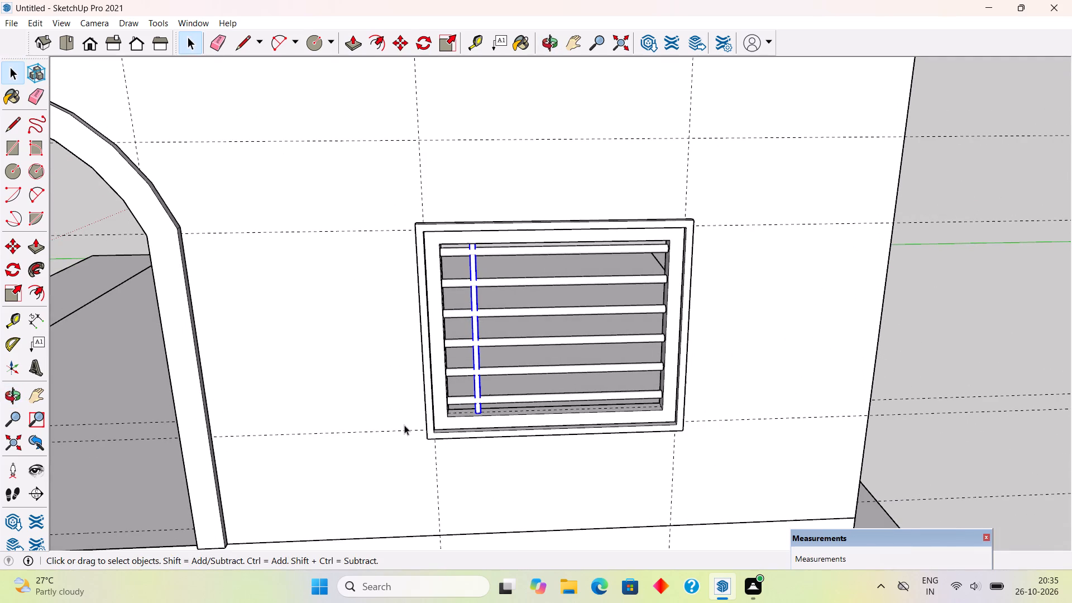
{"action": "key", "text": "m"}
{"action": "left_click", "coordinate": [476, 386]}
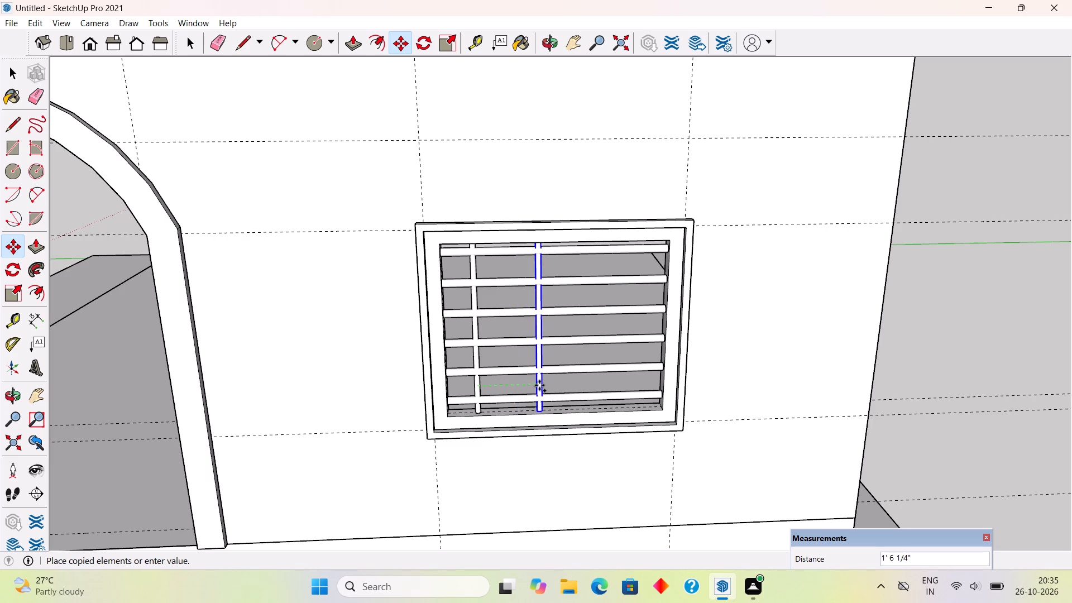
{"action": "type", "text": "1.5'"}
{"action": "key", "text": "Return"}
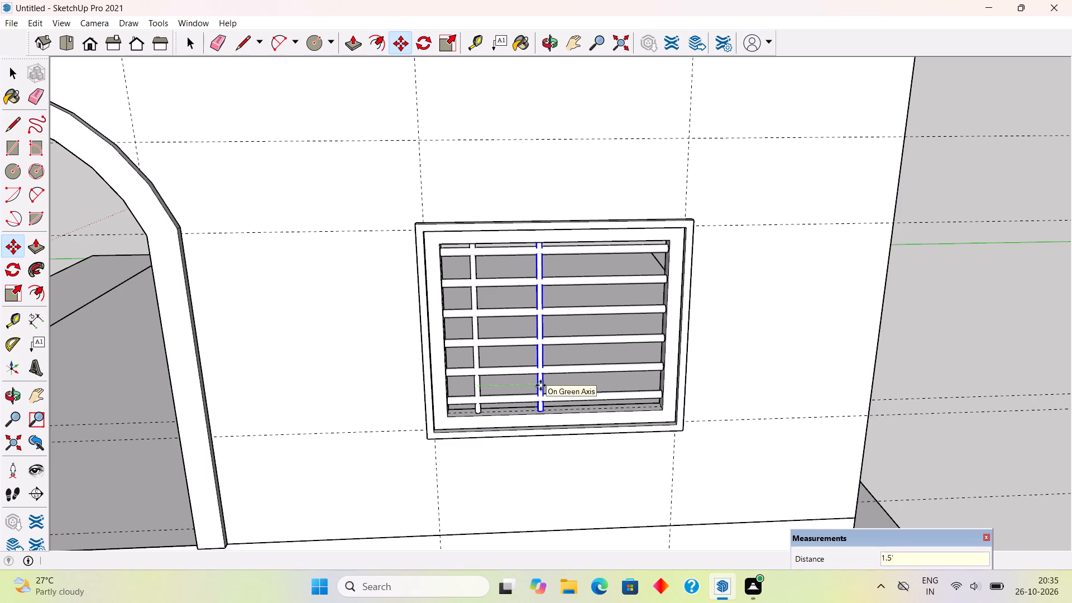
{"action": "key", "text": "x"}
{"action": "key", "text": "2"}
{"action": "key", "text": "Return"}
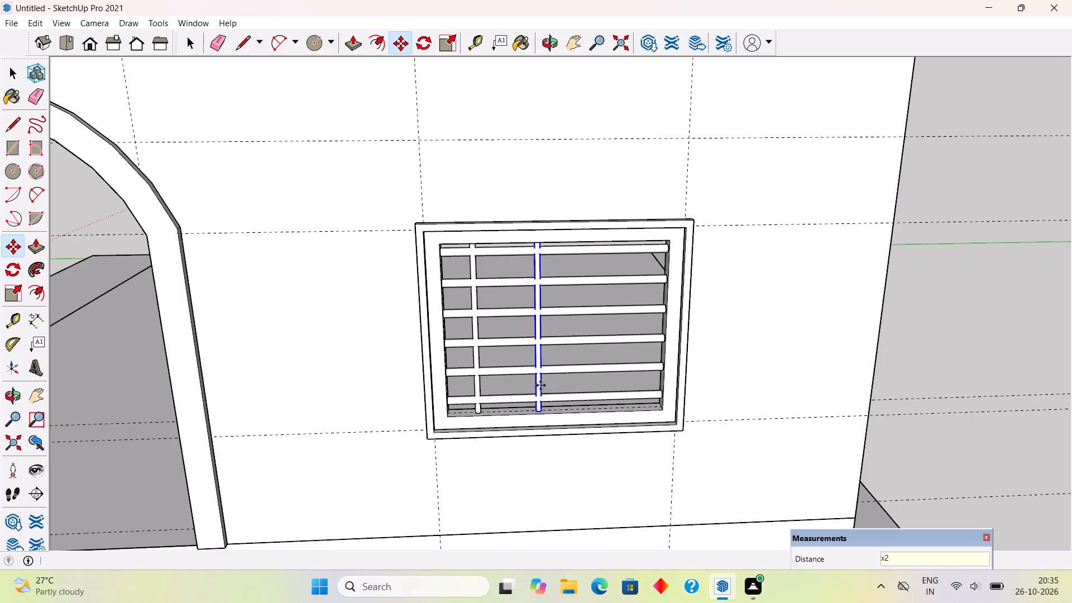
{"action": "key", "text": "space"}
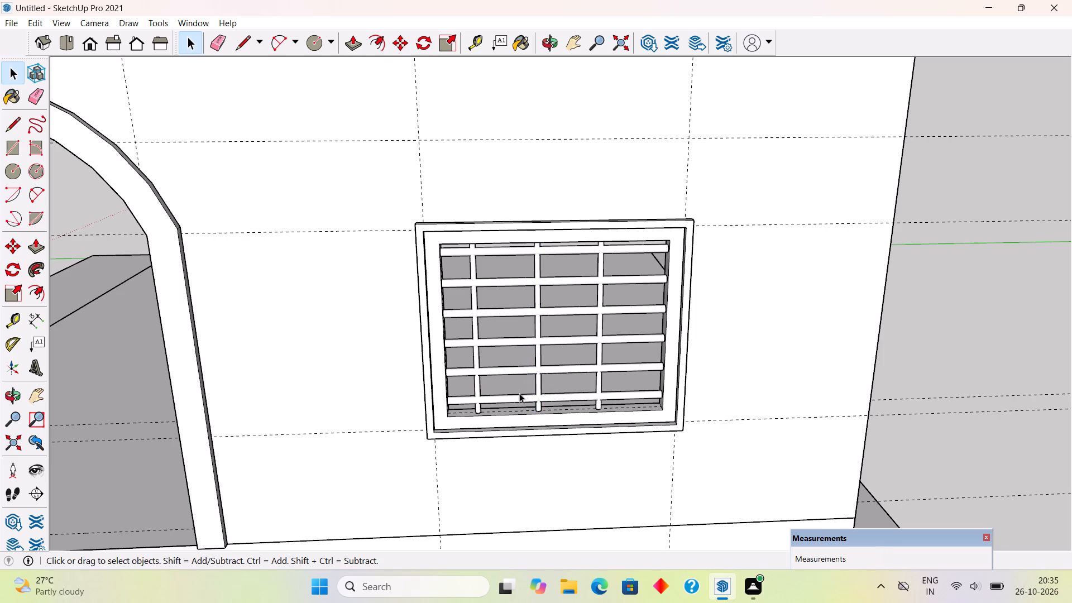
Move all three vertical rods together about 5 9/16" along the window, away from the doorway.
{"action": "scroll", "coordinate": [487, 390], "scroll_direction": "up", "scroll_amount": 5}
{"action": "scroll", "coordinate": [477, 389], "scroll_direction": "down", "scroll_amount": 3}
{"action": "left_click", "coordinate": [470, 375]}
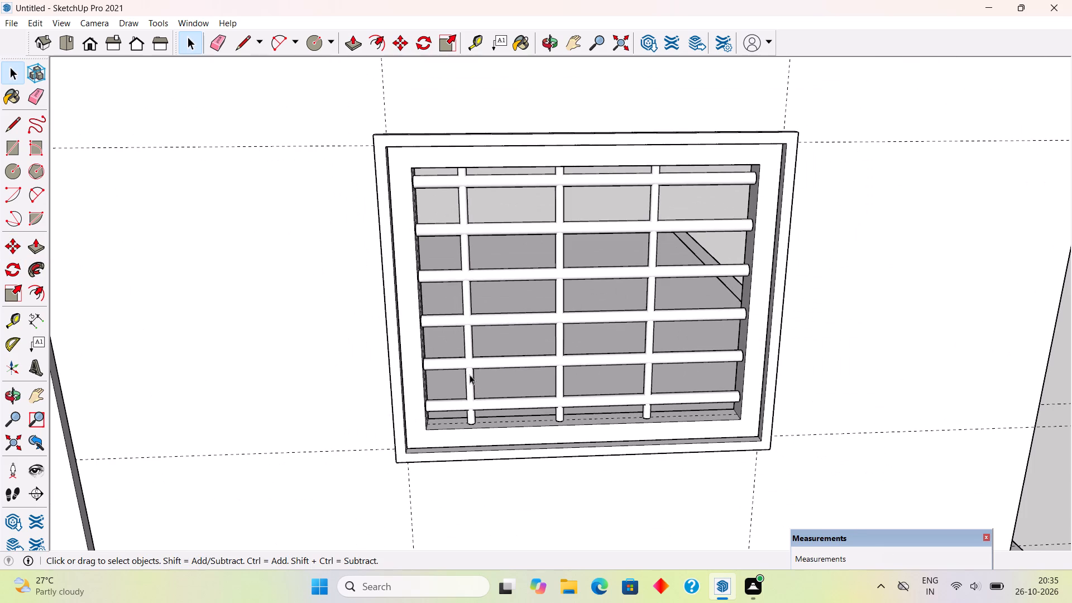
{"action": "left_click", "coordinate": [562, 381], "text": "ctrl"}
{"action": "left_click", "coordinate": [649, 378], "text": "ctrl"}
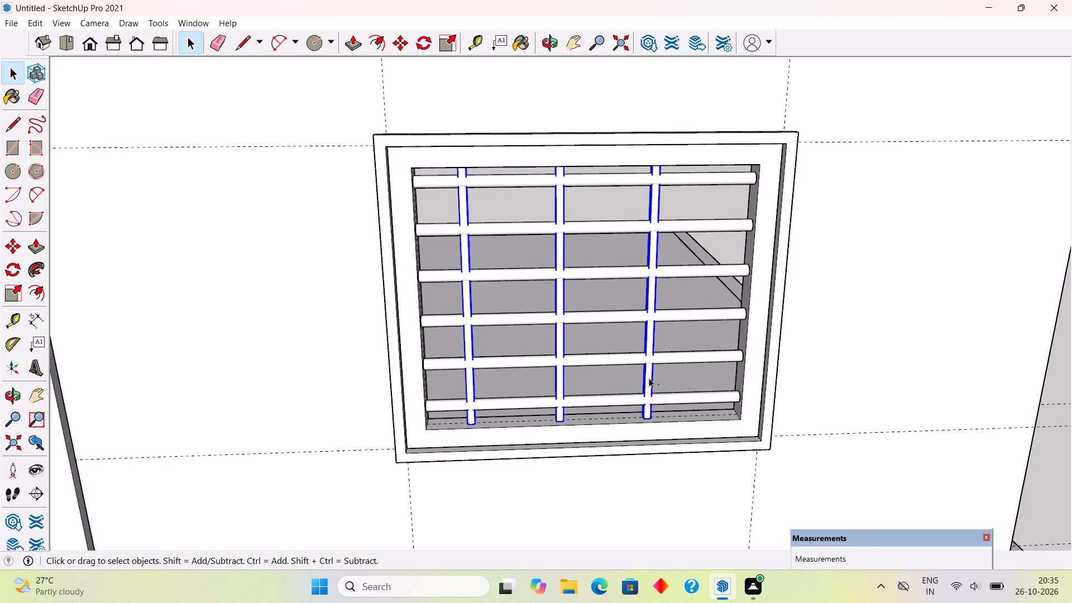
{"action": "key", "text": "m"}
{"action": "left_click", "coordinate": [649, 378]}
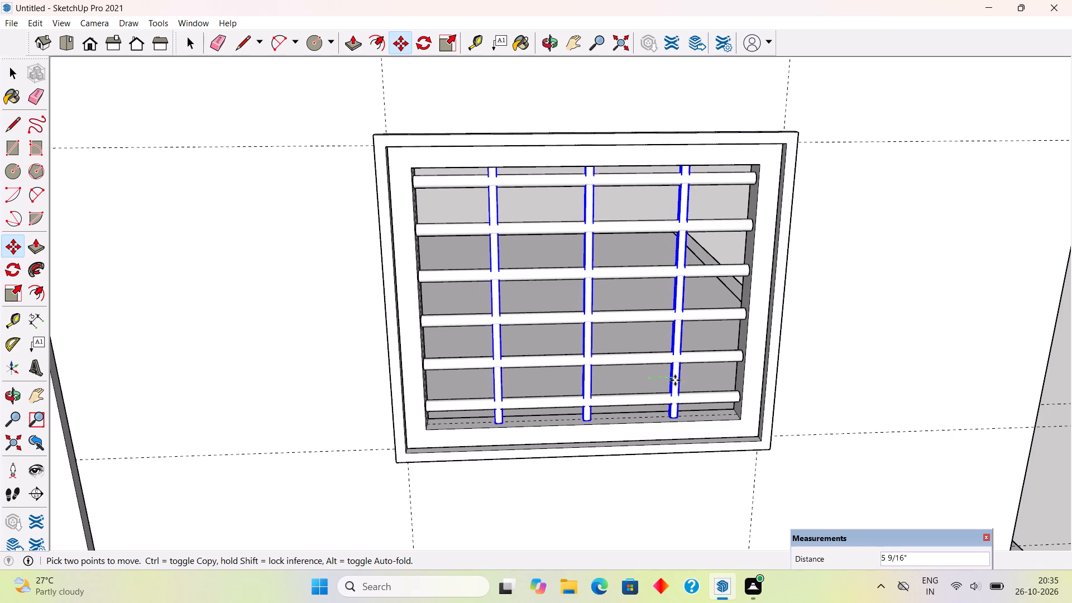
{"action": "left_click", "coordinate": [675, 380]}
{"action": "key", "text": "space"}
{"action": "scroll", "coordinate": [675, 380], "scroll_direction": "down", "scroll_amount": 13}
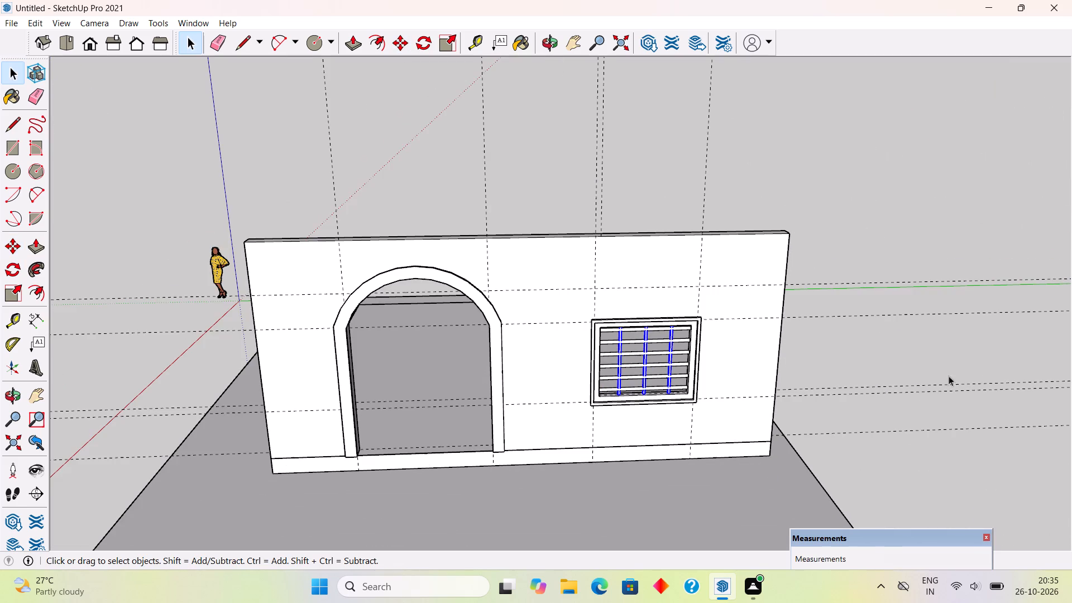
{"action": "left_click", "coordinate": [975, 359]}
Draw a 4'4" by 5'4" rectangle across the window's inner opening, corner to corner, in front of the grille.
{"action": "middle_click_drag", "start_coordinate": [733, 502], "coordinate": [767, 312]}
{"action": "scroll", "coordinate": [669, 286], "scroll_direction": "up", "scroll_amount": 4}
{"action": "scroll", "coordinate": [650, 340], "scroll_direction": "up", "scroll_amount": 3}
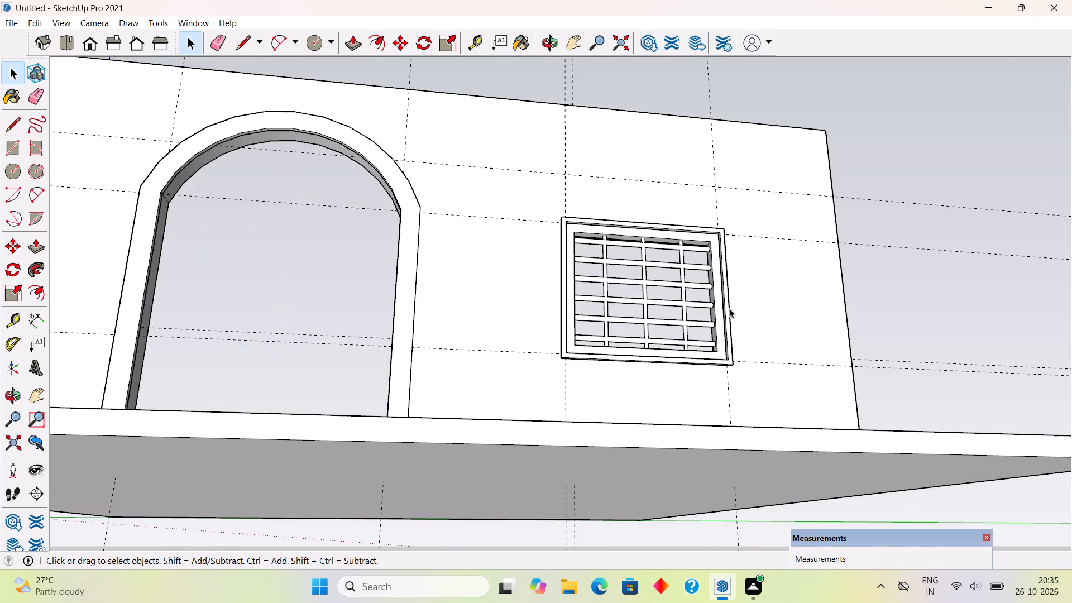
{"action": "scroll", "coordinate": [725, 295], "scroll_direction": "up", "scroll_amount": 1}
{"action": "middle_click_drag", "start_coordinate": [722, 376], "coordinate": [773, 499]}
{"action": "scroll", "coordinate": [777, 233], "scroll_direction": "up", "scroll_amount": 1}
{"action": "middle_click_drag", "start_coordinate": [754, 255], "coordinate": [704, 274]}
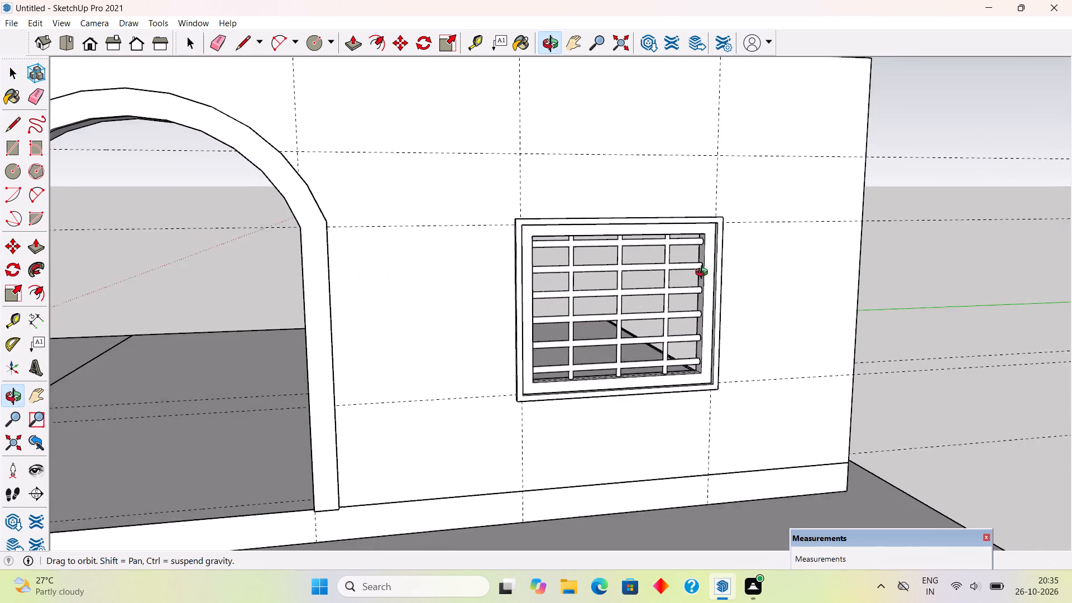
{"action": "middle_click_drag", "start_coordinate": [704, 274], "coordinate": [670, 272]}
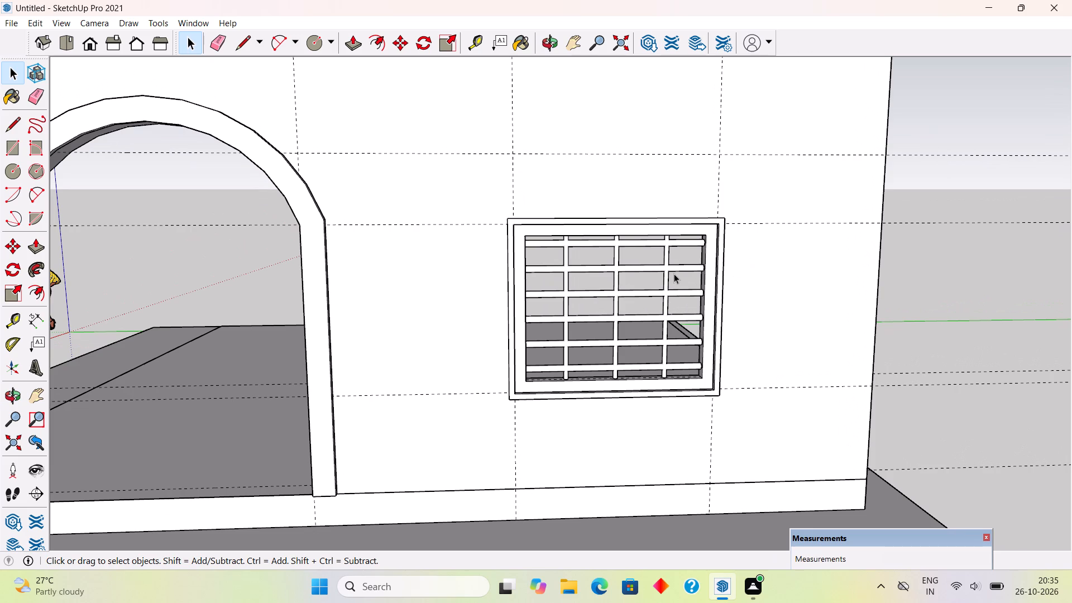
{"action": "key", "text": "r"}
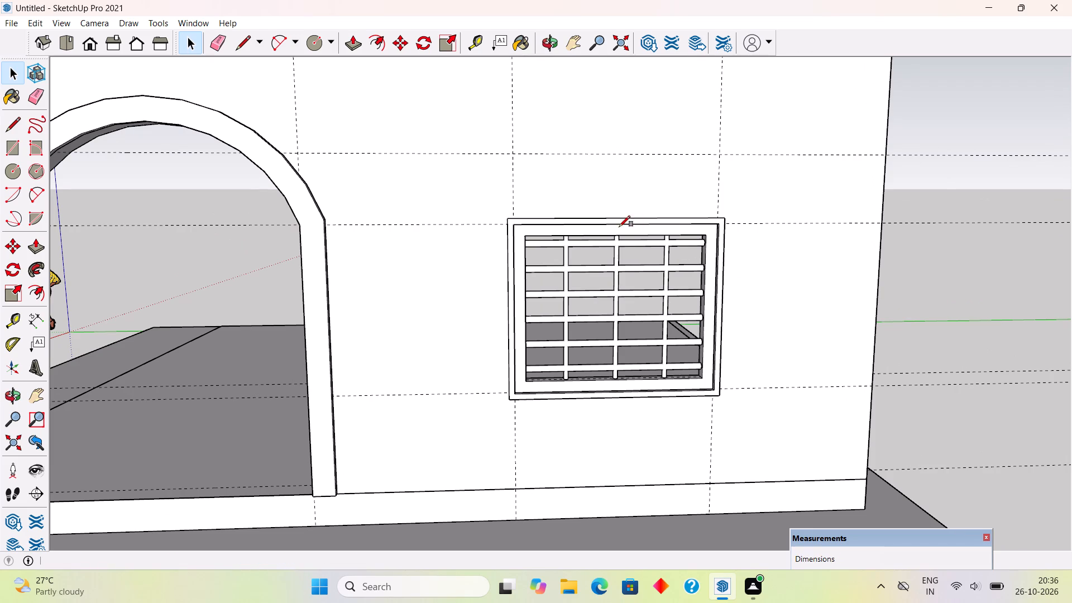
{"action": "left_click", "coordinate": [524, 236]}
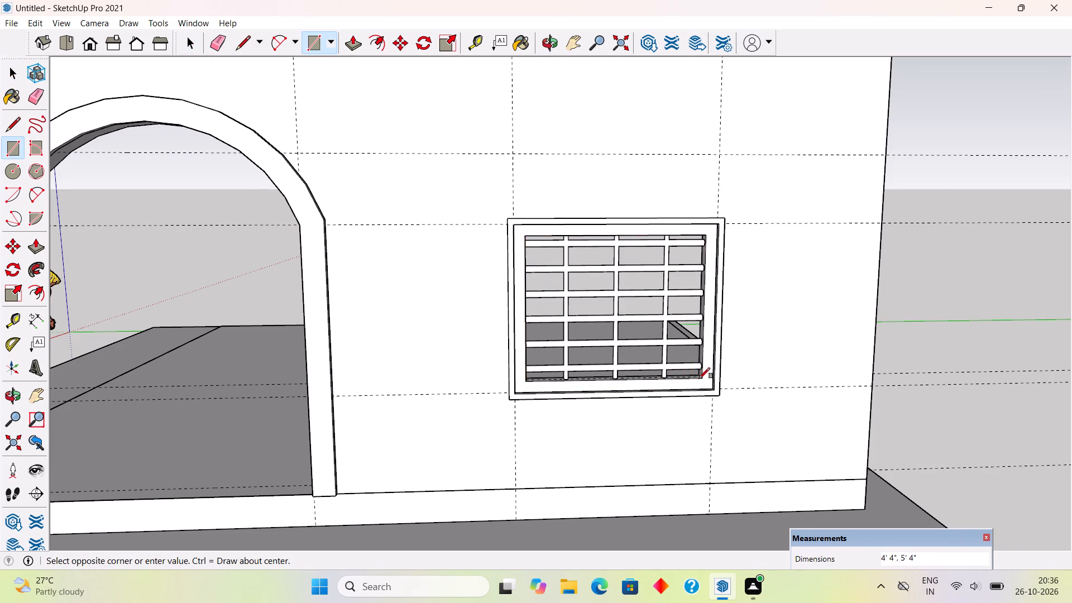
{"action": "left_click", "coordinate": [699, 379]}
{"action": "key", "text": "space"}
Make the rectangle covering the window opening, face and edges, a group.
{"action": "triple_click", "coordinate": [664, 348]}
{"action": "right_click", "coordinate": [664, 348]}
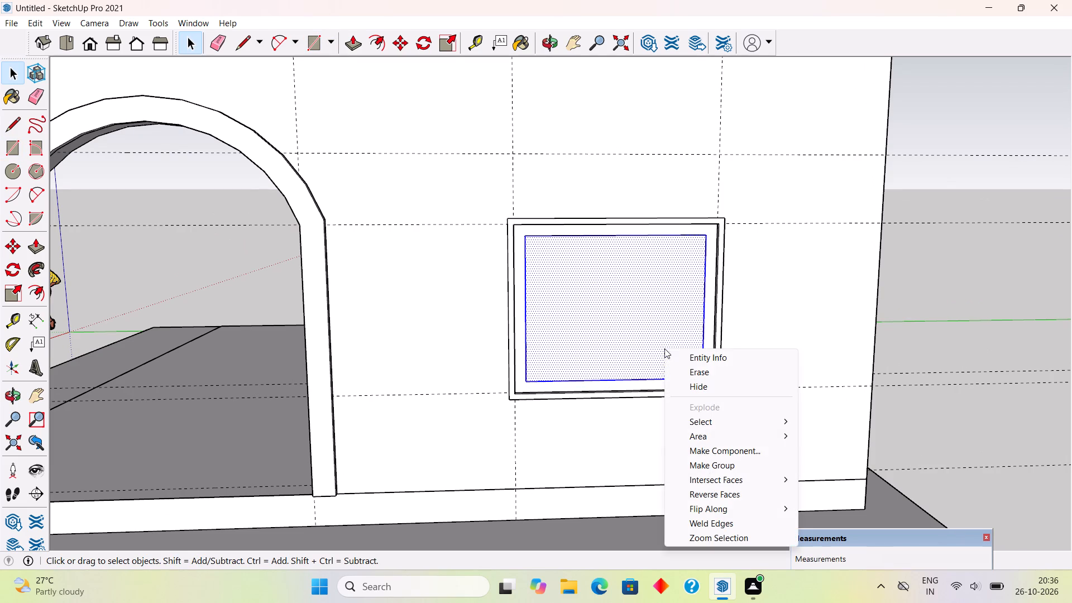
{"action": "left_click", "coordinate": [705, 463]}
Place a horizontal guide 8" above the top edge of the window frame.
{"action": "scroll", "coordinate": [697, 446], "scroll_direction": "down", "scroll_amount": 2}
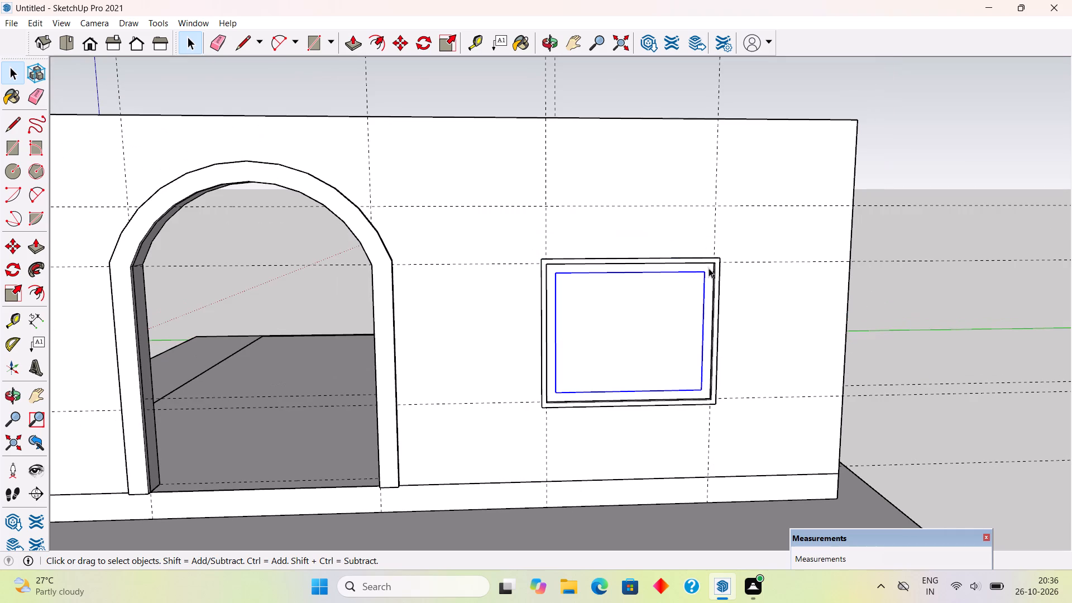
{"action": "scroll", "coordinate": [707, 249], "scroll_direction": "up", "scroll_amount": 5}
{"action": "middle_click_drag", "start_coordinate": [714, 256], "coordinate": [766, 313]}
{"action": "scroll", "coordinate": [441, 223], "scroll_direction": "up", "scroll_amount": 3}
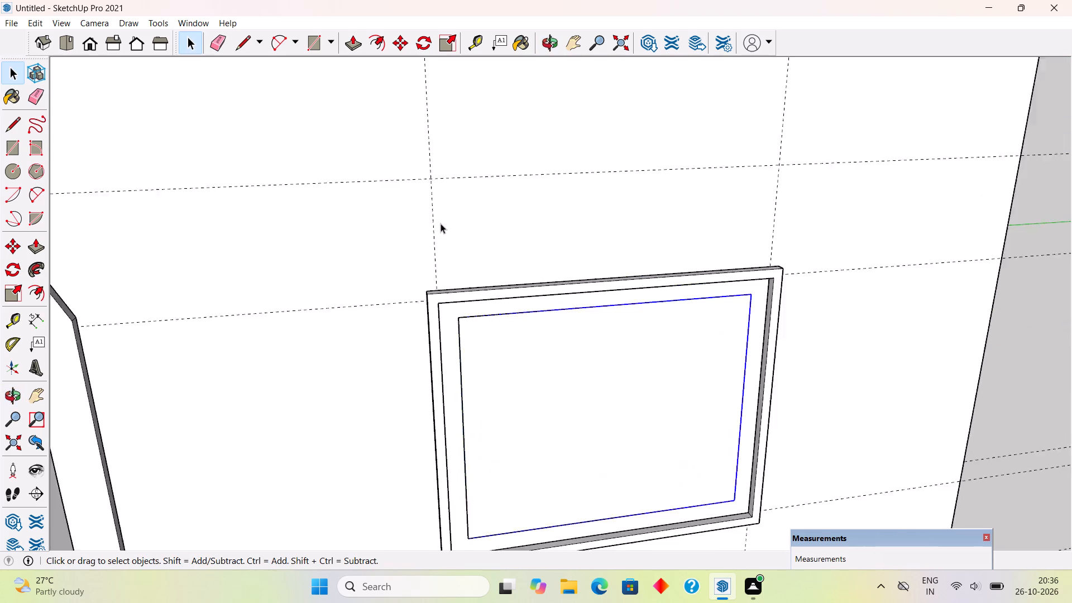
{"action": "scroll", "coordinate": [441, 223], "scroll_direction": "up", "scroll_amount": 2}
{"action": "middle_click_drag", "start_coordinate": [448, 250], "coordinate": [454, 301]}
{"action": "key", "text": "t"}
{"action": "left_click", "coordinate": [483, 329]}
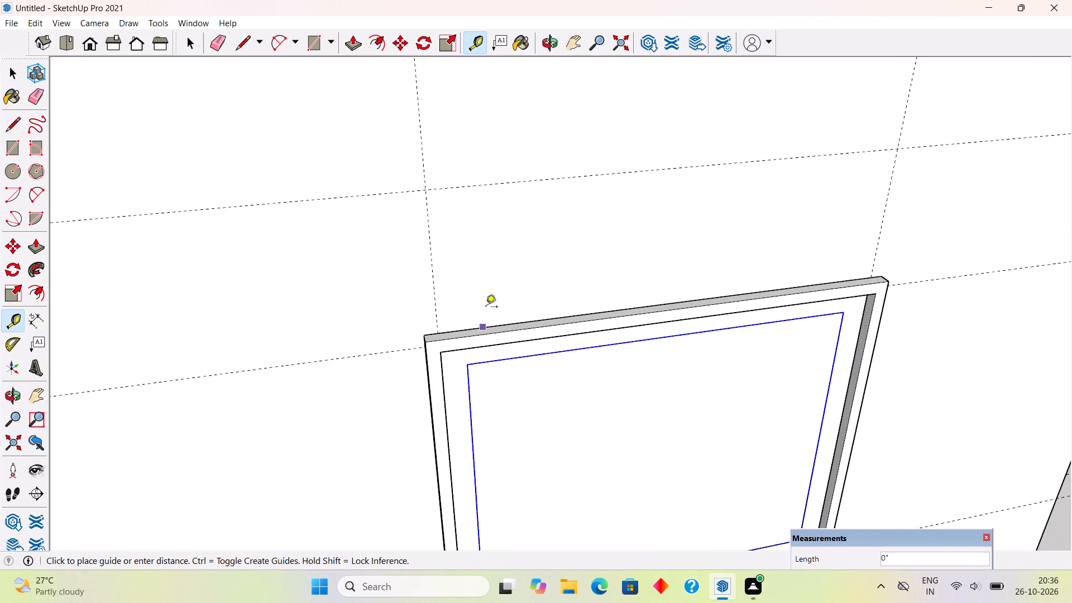
{"action": "type", "text": "8\""}
{"action": "key", "text": "Return"}
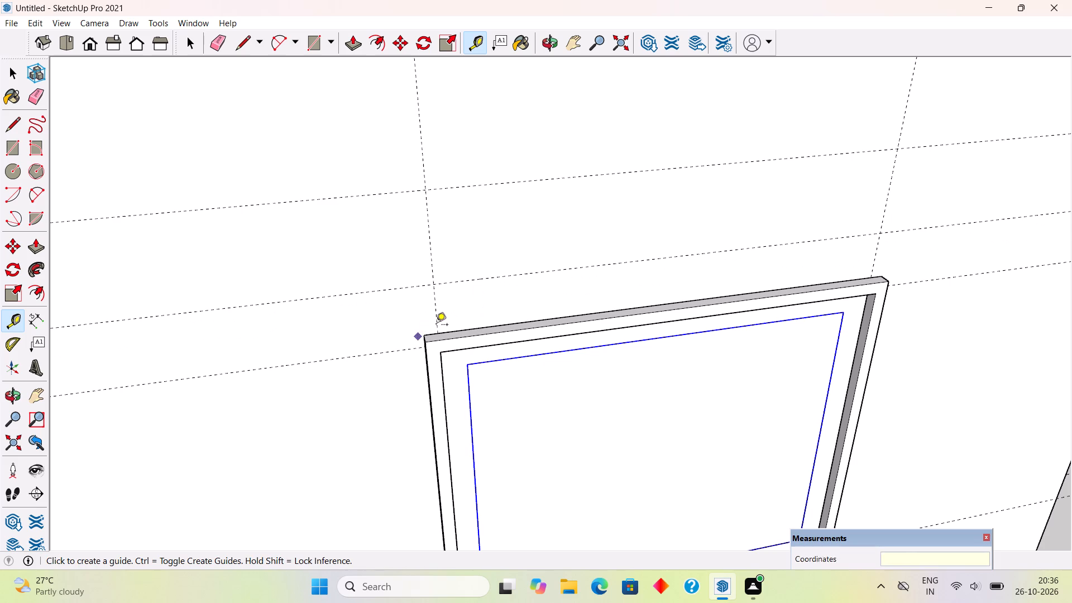
Place vertical guides 3" outward from the existing vertical guides on both sides of the window.
{"action": "left_click", "coordinate": [439, 316]}
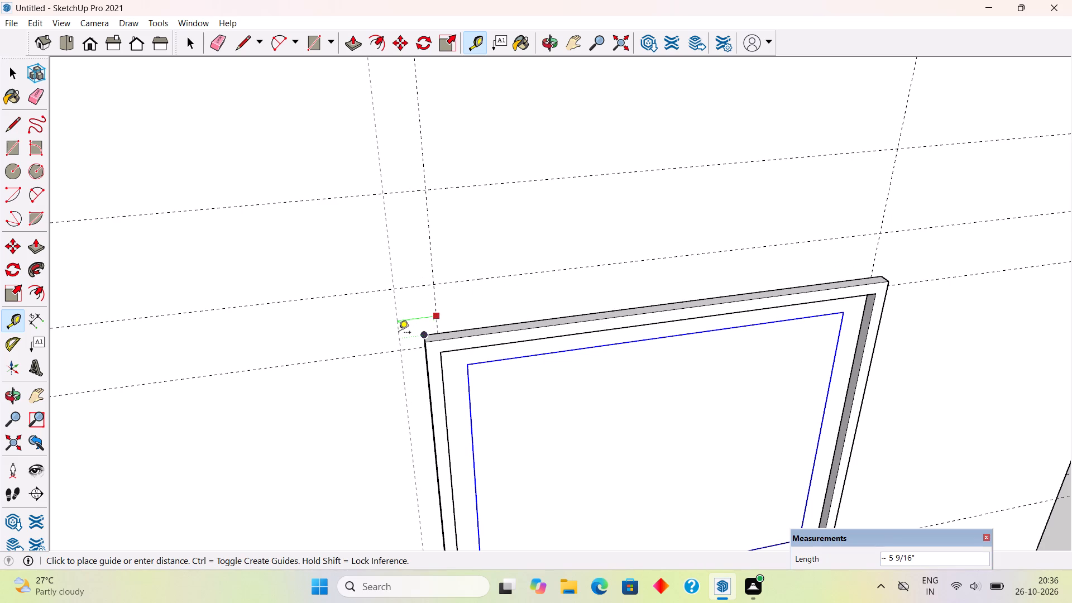
{"action": "type", "text": "3\""}
{"action": "key", "text": "Return"}
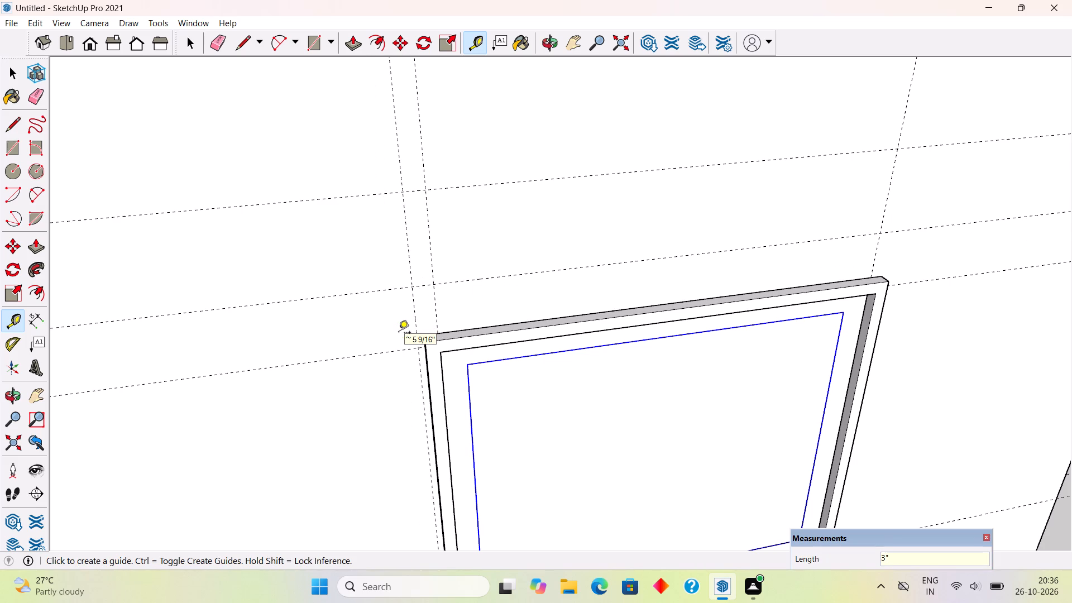
{"action": "left_click", "coordinate": [876, 252]}
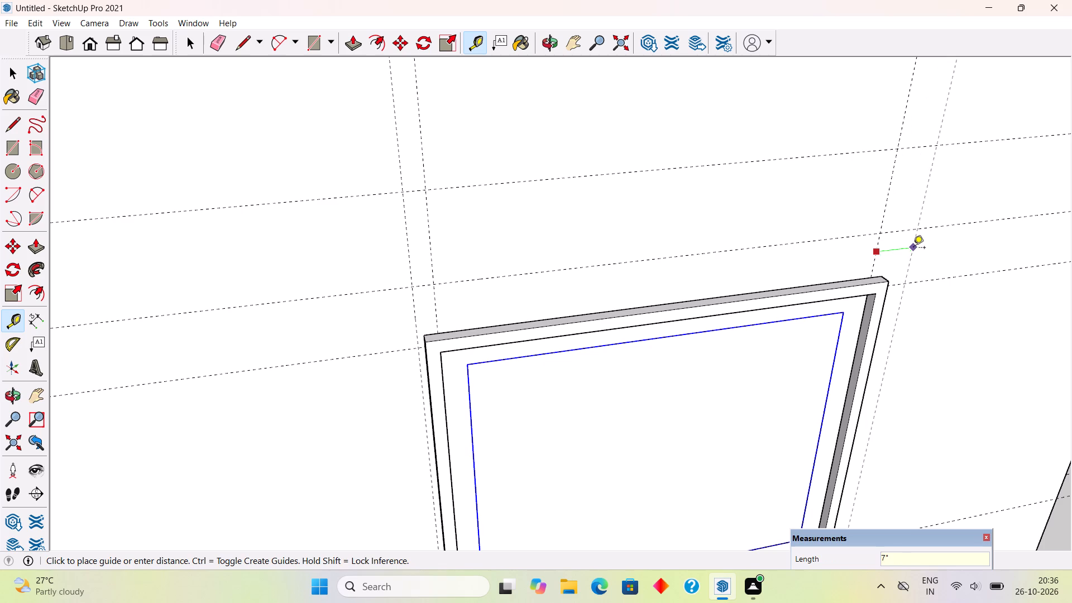
{"action": "type", "text": "3\""}
{"action": "key", "text": "Return"}
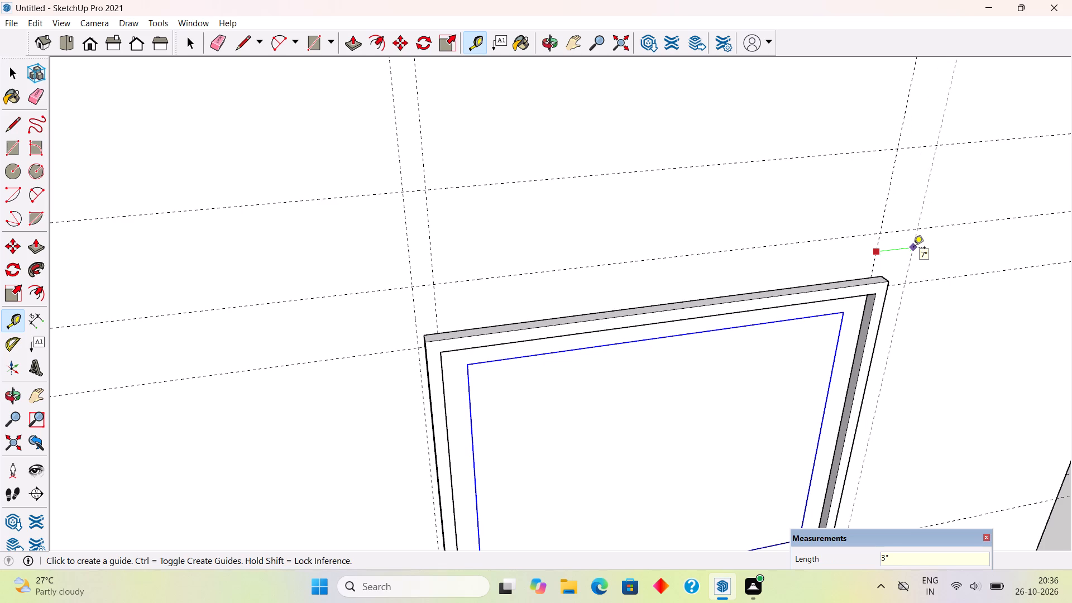
Draw an 8" by 6'6" rectangle on the wall directly above the window frame, between the outer vertical guides.
{"action": "key", "text": "r"}
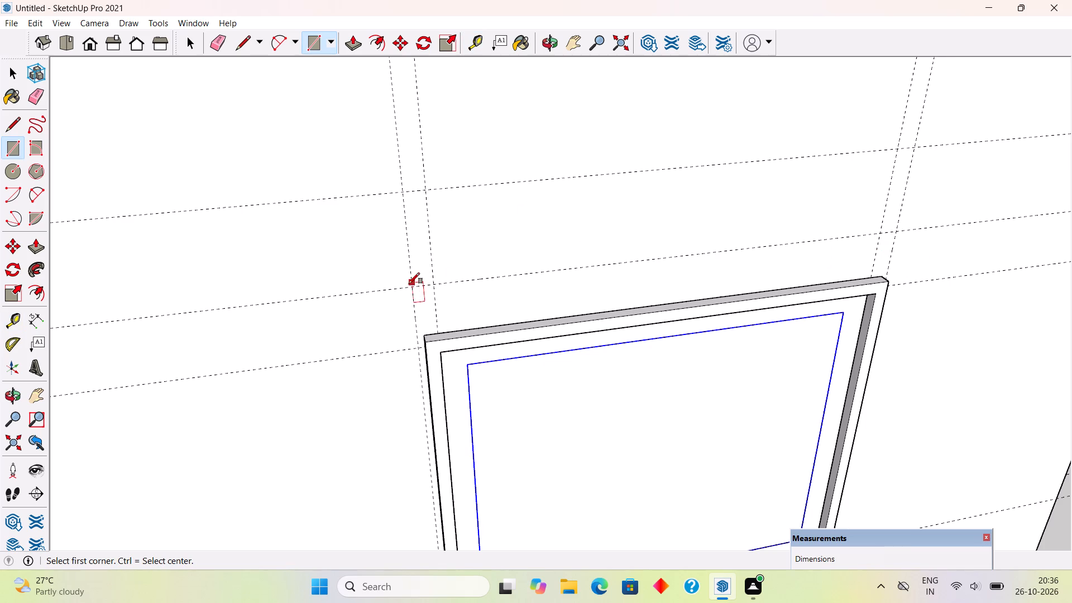
{"action": "left_click", "coordinate": [409, 284]}
{"action": "scroll", "coordinate": [865, 318], "scroll_direction": "down", "scroll_amount": 1}
{"action": "middle_click_drag", "start_coordinate": [860, 307], "coordinate": [645, 271]}
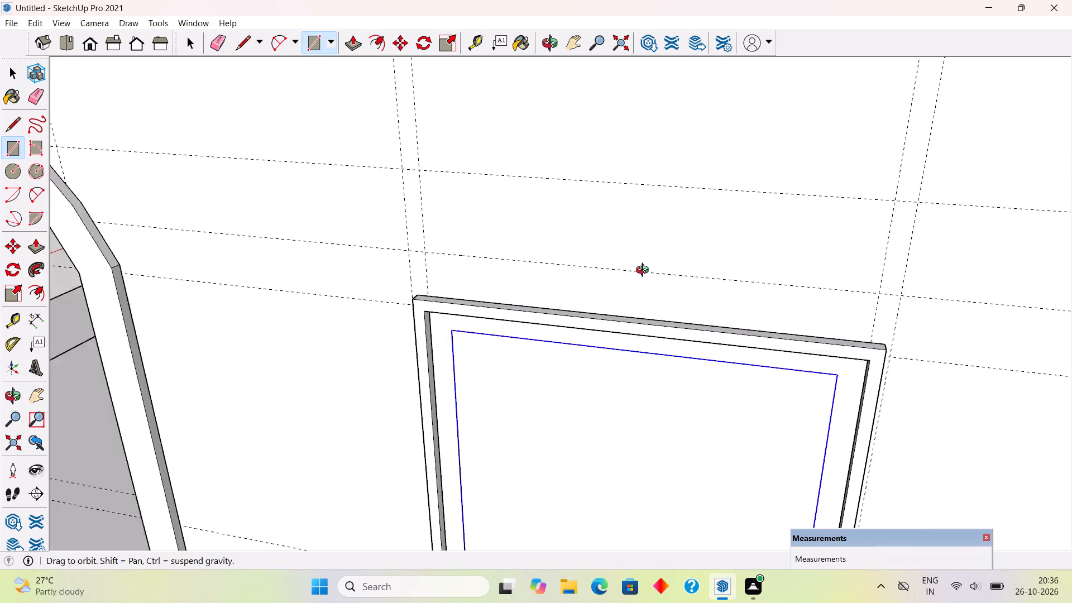
{"action": "middle_click_drag", "start_coordinate": [645, 271], "coordinate": [612, 265]}
{"action": "scroll", "coordinate": [848, 382], "scroll_direction": "up", "scroll_amount": 4}
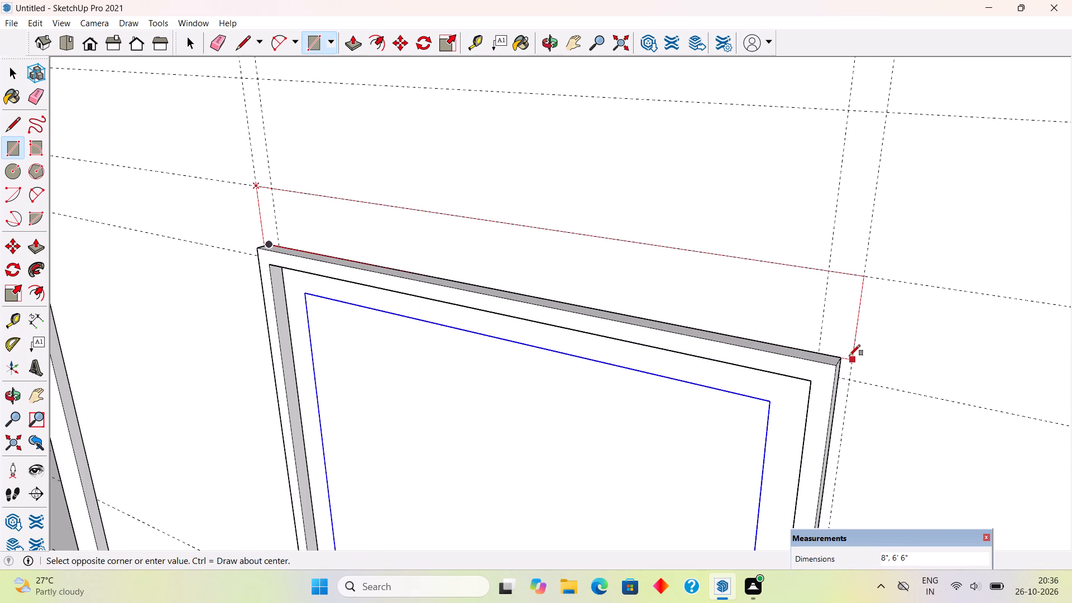
{"action": "left_click", "coordinate": [849, 356]}
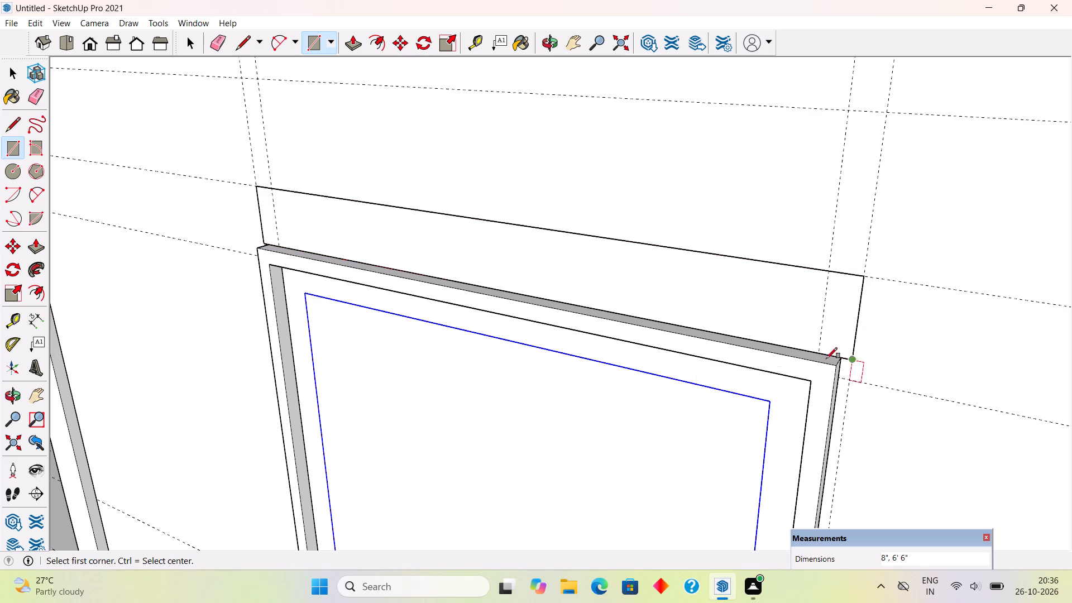
Push/Pull the rectangle above the window 2' outward from the wall as a sunshade.
{"action": "middle_click_drag", "start_coordinate": [912, 368], "coordinate": [1031, 344]}
{"action": "middle_click_drag", "start_coordinate": [549, 335], "coordinate": [974, 318]}
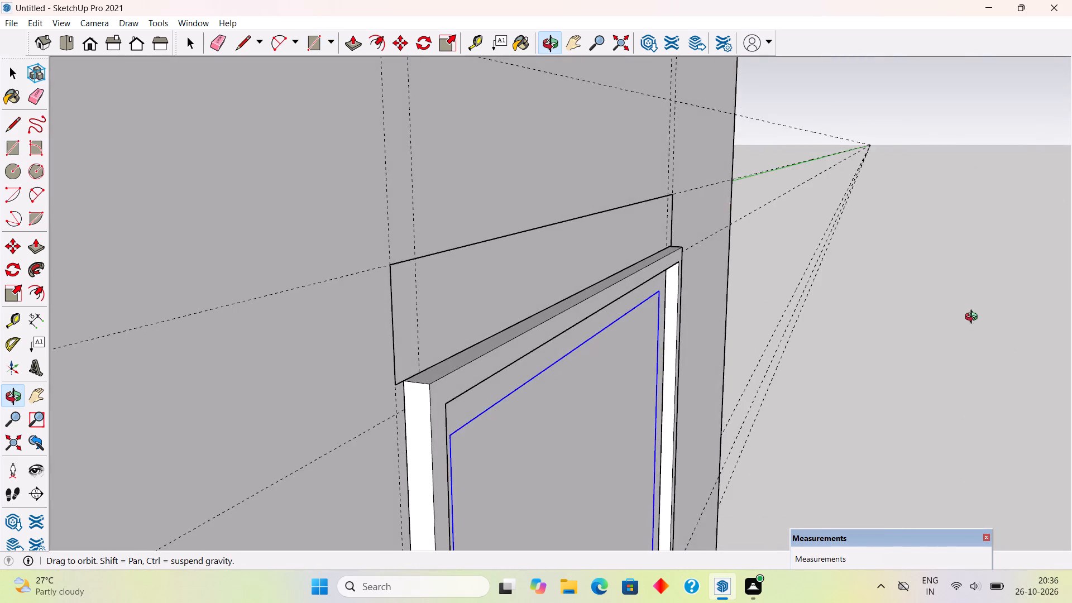
{"action": "middle_click_drag", "start_coordinate": [974, 318], "coordinate": [756, 349]}
{"action": "key", "text": "p"}
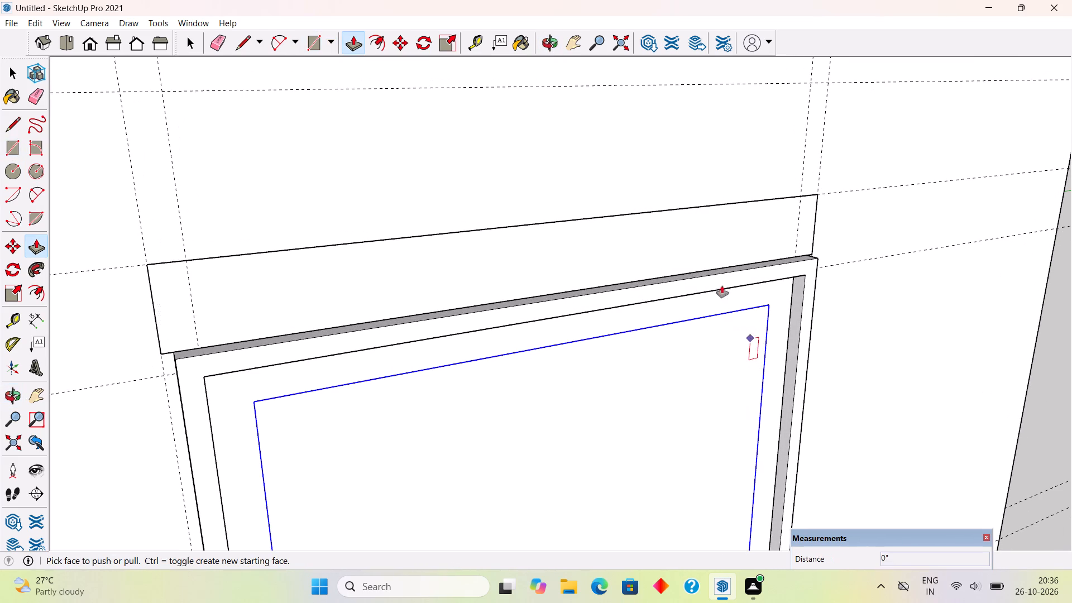
{"action": "left_click", "coordinate": [716, 262]}
{"action": "type", "text": "2'"}
{"action": "key", "text": "Return"}
{"action": "key", "text": "space"}
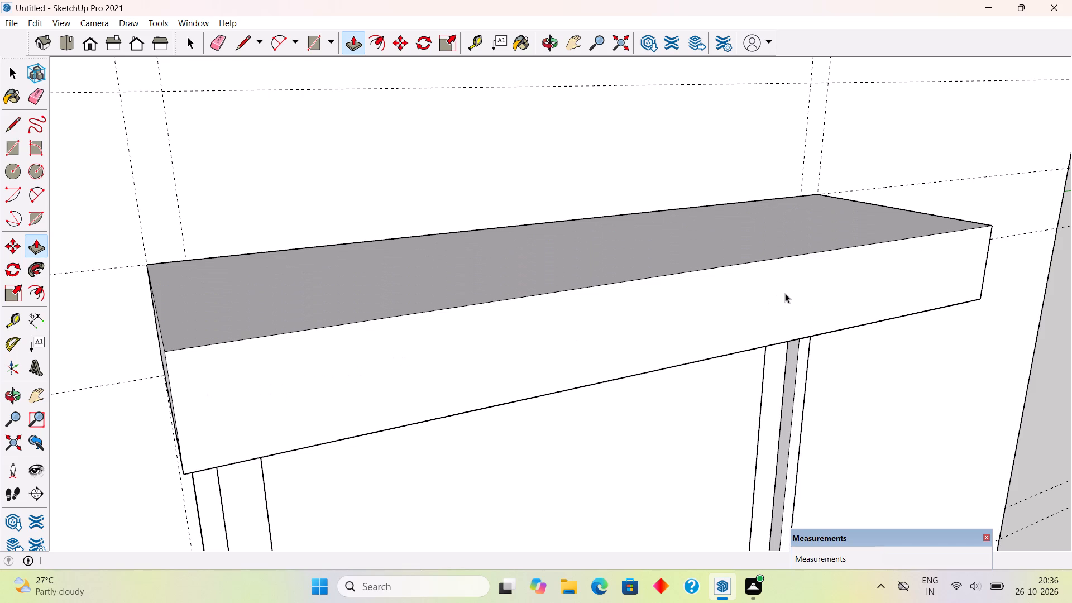
Make the whole sunshade block above the window a group.
{"action": "scroll", "coordinate": [785, 293], "scroll_direction": "down", "scroll_amount": 8}
{"action": "middle_click_drag", "start_coordinate": [562, 287], "coordinate": [763, 183]}
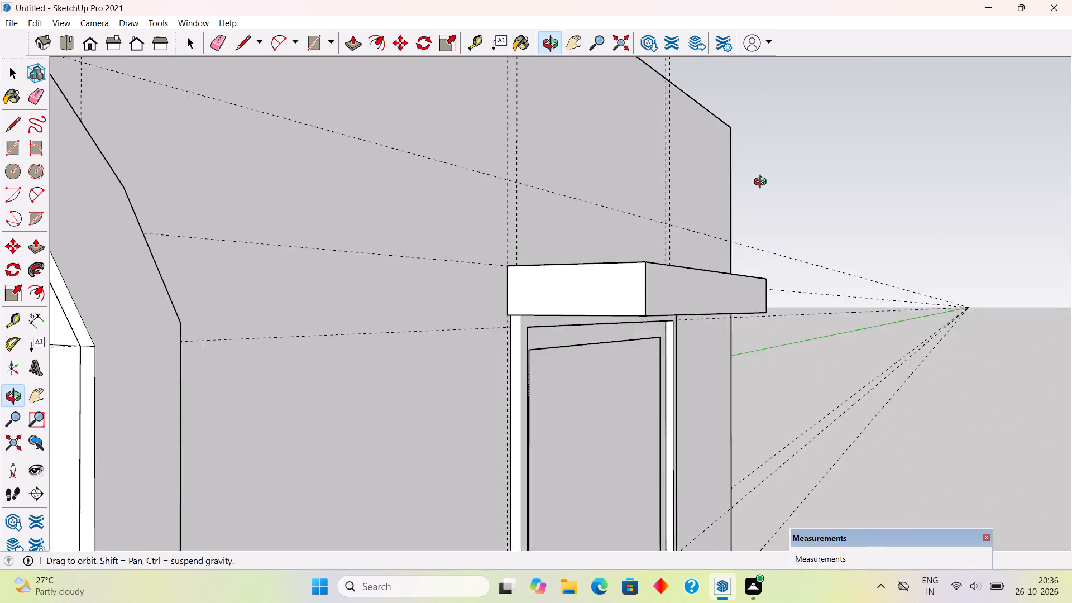
{"action": "middle_click_drag", "start_coordinate": [763, 183], "coordinate": [765, 181]}
{"action": "triple_click", "coordinate": [626, 263]}
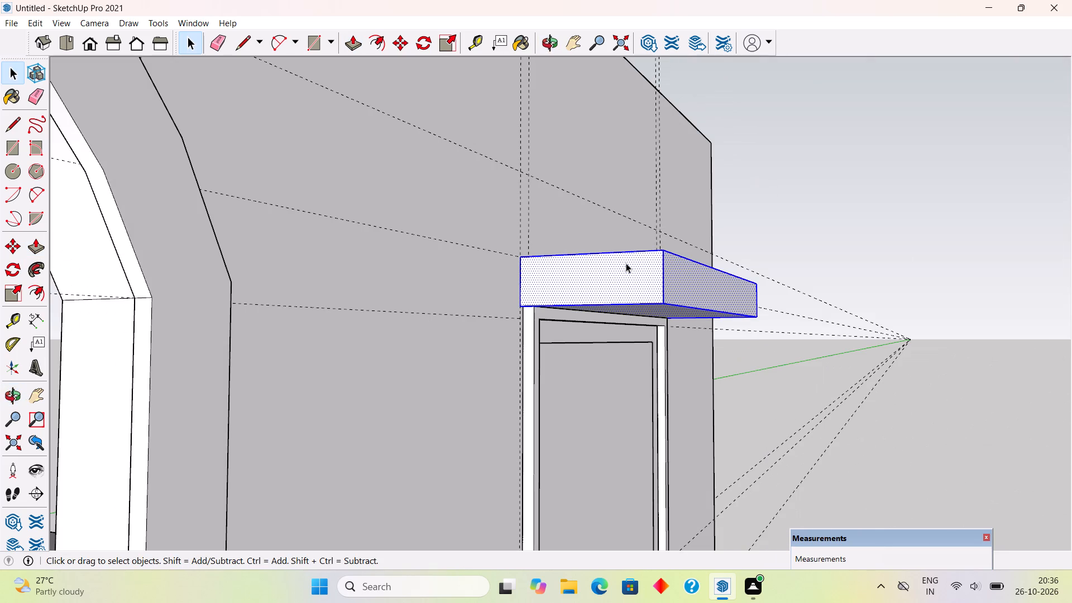
{"action": "middle_click_drag", "start_coordinate": [624, 265], "coordinate": [621, 330]}
{"action": "scroll", "coordinate": [621, 330], "scroll_direction": "up", "scroll_amount": 2}
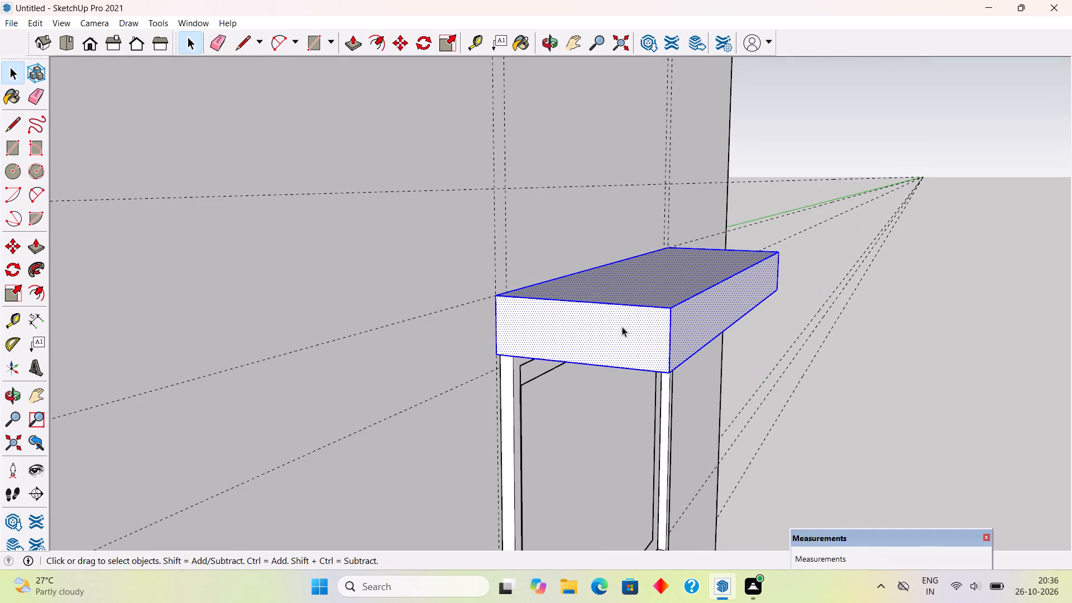
{"action": "middle_click_drag", "start_coordinate": [650, 326], "coordinate": [673, 294]}
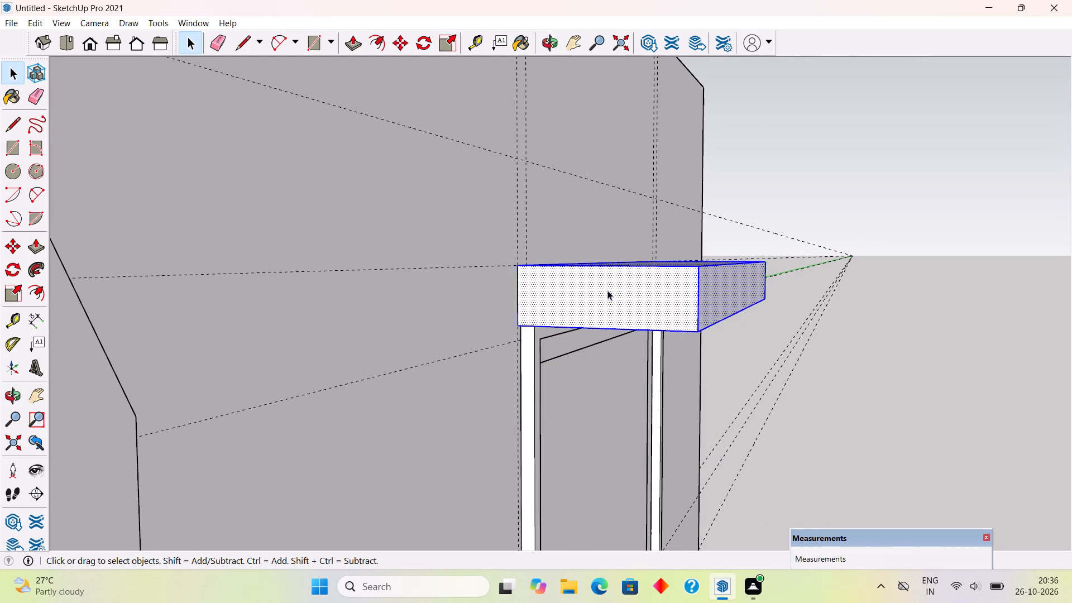
{"action": "right_click", "coordinate": [614, 283]}
{"action": "left_click", "coordinate": [660, 404]}
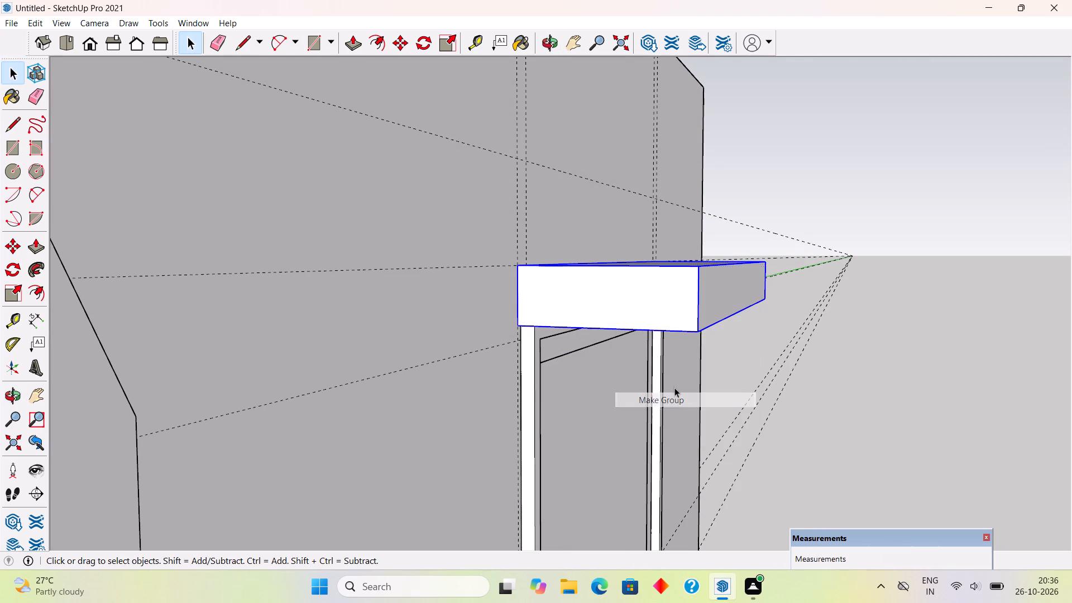
{"action": "left_click", "coordinate": [773, 324]}
Inside the sunshade group, draw a sloping line about 2' 1/8" long on the end face, from the wall-side top corner down to the outer edge.
{"action": "triple_click", "coordinate": [640, 286]}
{"action": "scroll", "coordinate": [662, 296], "scroll_direction": "up", "scroll_amount": 5}
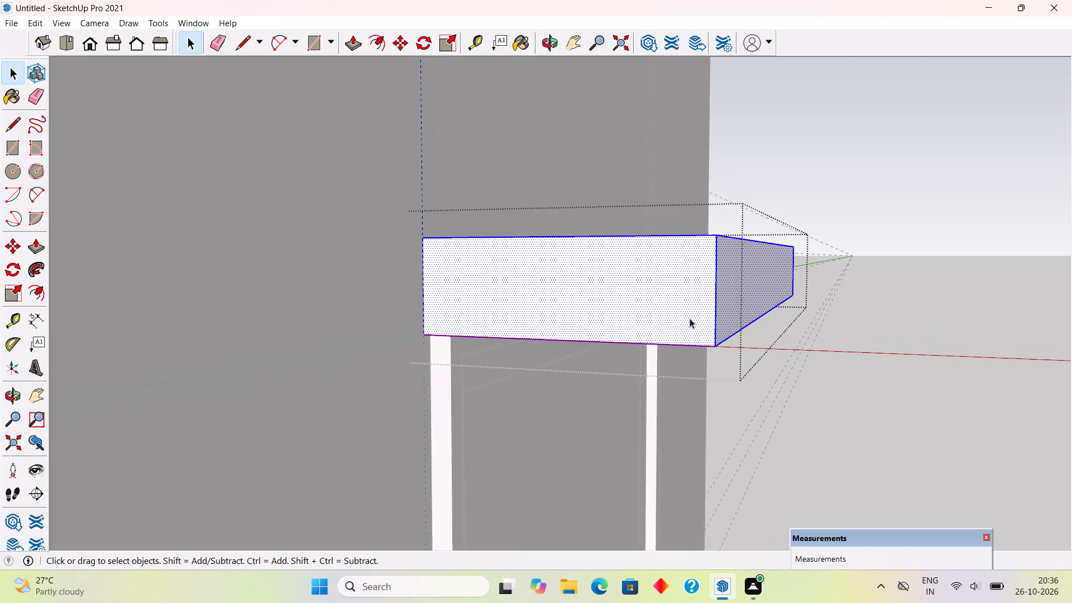
{"action": "middle_click_drag", "start_coordinate": [732, 314], "coordinate": [751, 345]}
{"action": "key", "text": "l"}
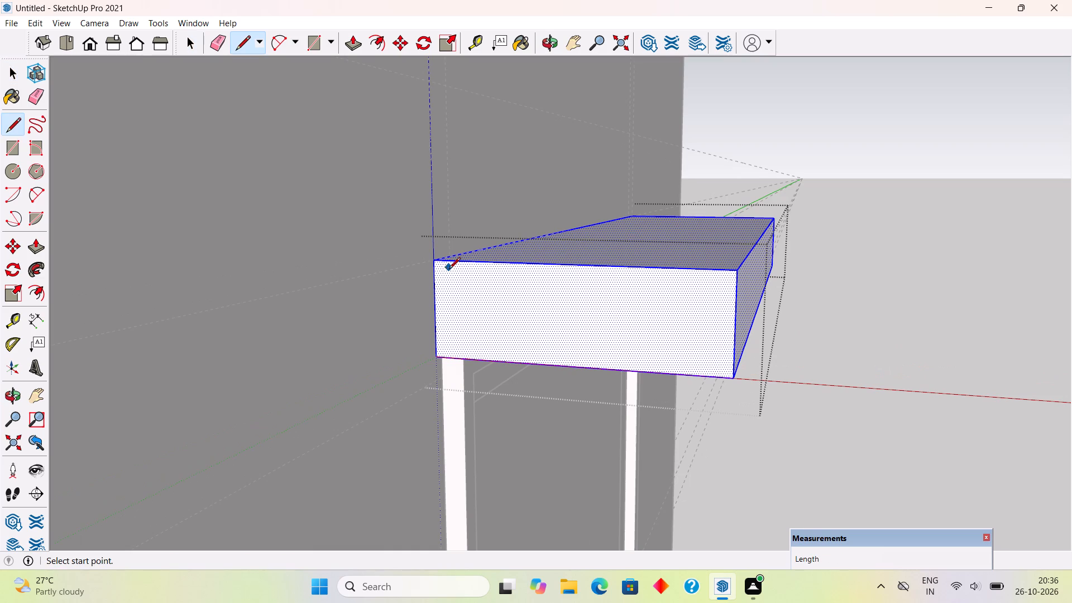
{"action": "left_click", "coordinate": [433, 259]}
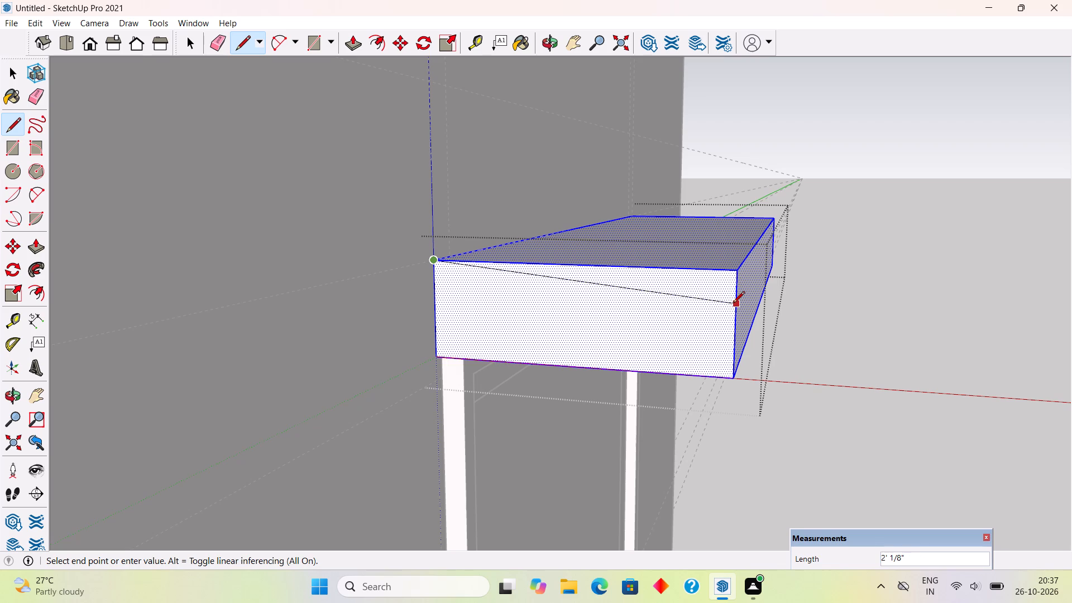
{"action": "left_click", "coordinate": [733, 304]}
Push/Pull the upper triangle of the end face 6'6" through the sunshade's full length to cut a sloping top.
{"action": "key", "text": "p"}
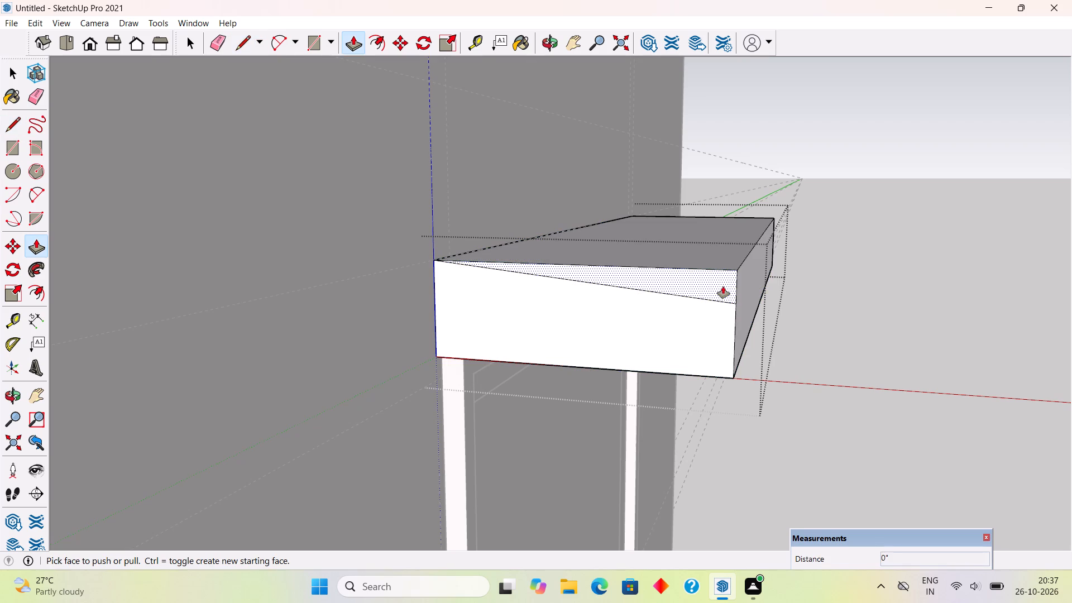
{"action": "left_click_drag", "start_coordinate": [723, 286], "coordinate": [779, 216]}
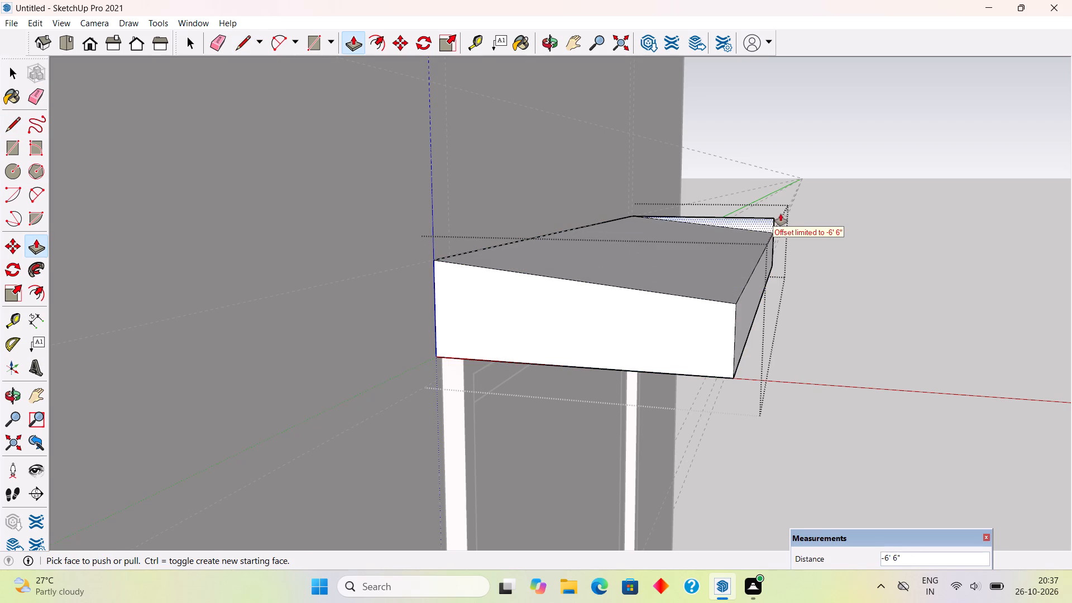
Finish editing the sunshade group and return to the whole model.
{"action": "key", "text": "space"}
{"action": "left_click", "coordinate": [864, 248]}
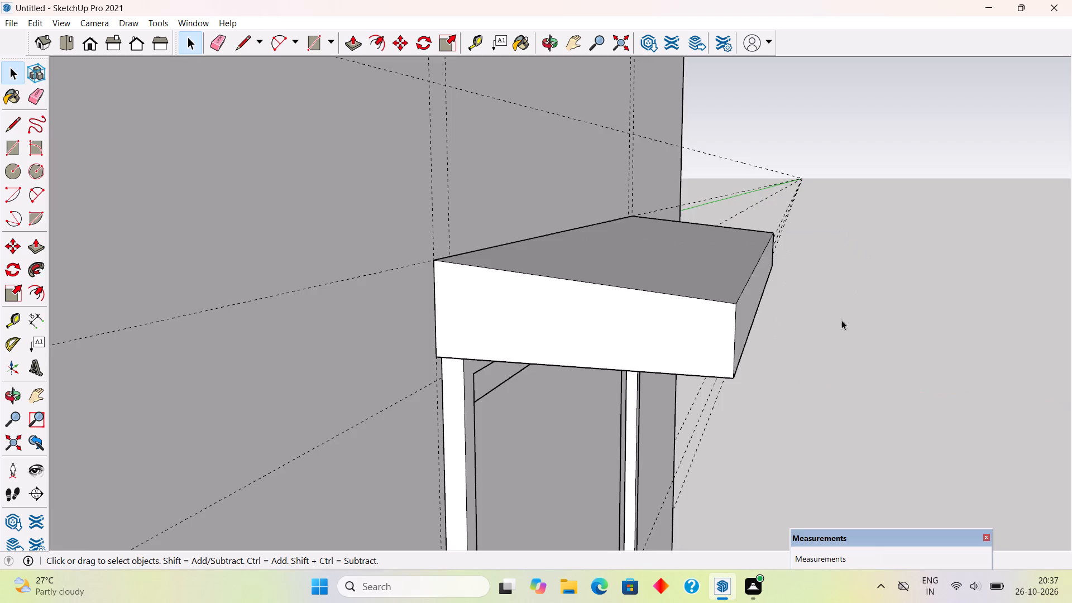
Examine the sloped sunshade, the window and the arched doorway from several directions.
{"action": "middle_click_drag", "start_coordinate": [836, 303], "coordinate": [753, 326]}
{"action": "scroll", "coordinate": [750, 326], "scroll_direction": "down", "scroll_amount": 3}
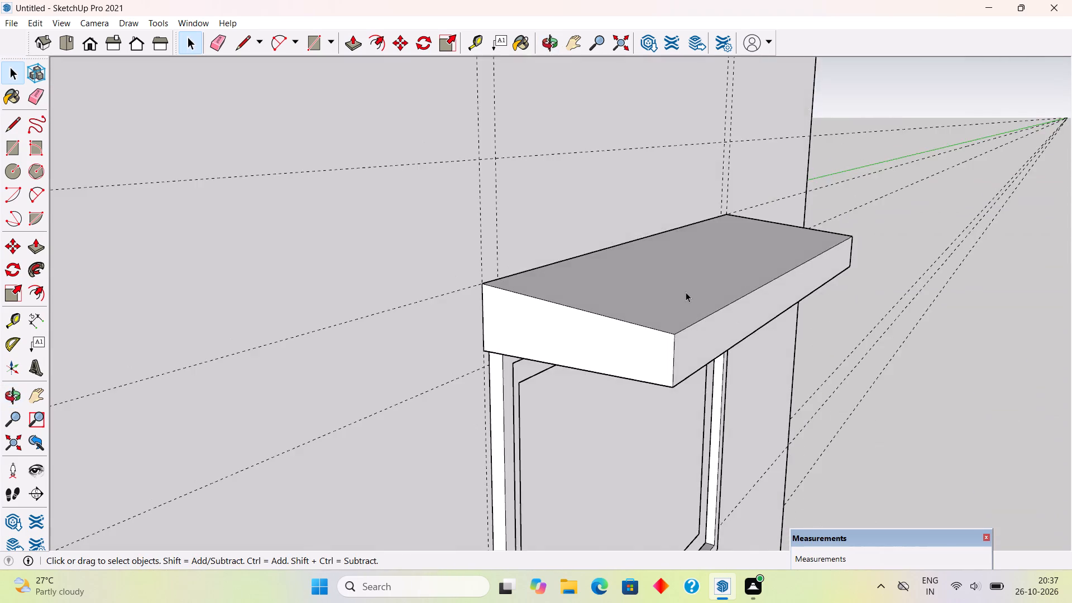
{"action": "scroll", "coordinate": [685, 291], "scroll_direction": "down", "scroll_amount": 15}
{"action": "middle_click_drag", "start_coordinate": [654, 274], "coordinate": [608, 165]}
{"action": "scroll", "coordinate": [608, 165], "scroll_direction": "down", "scroll_amount": 5}
{"action": "middle_click_drag", "start_coordinate": [548, 282], "coordinate": [264, 289]}
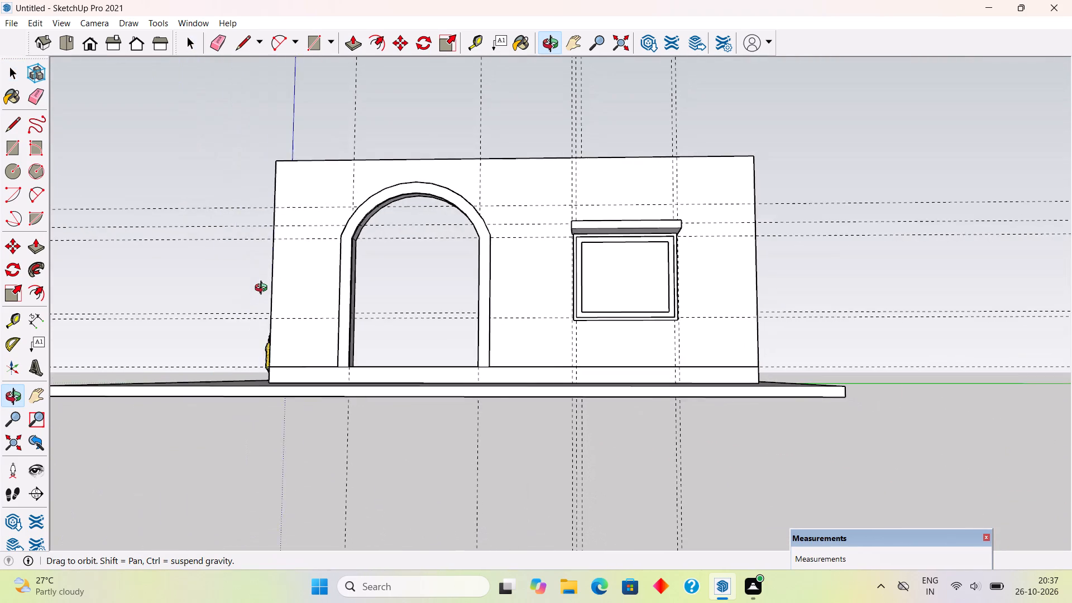
{"action": "middle_click_drag", "start_coordinate": [264, 289], "coordinate": [616, 403]}
{"action": "scroll", "coordinate": [569, 425], "scroll_direction": "up", "scroll_amount": 1}
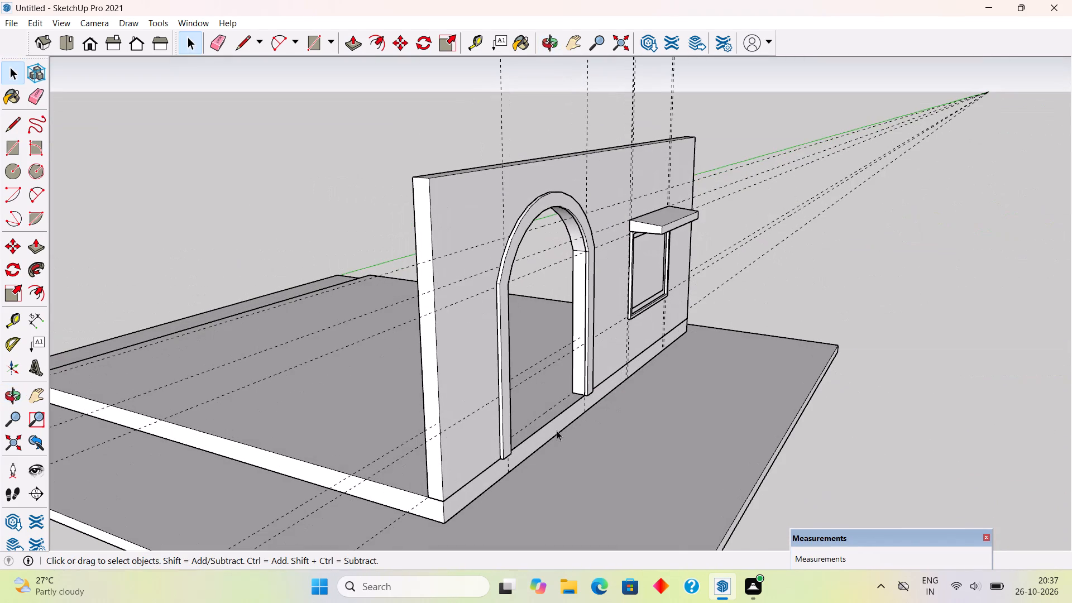
{"action": "middle_click_drag", "start_coordinate": [554, 429], "coordinate": [457, 426]}
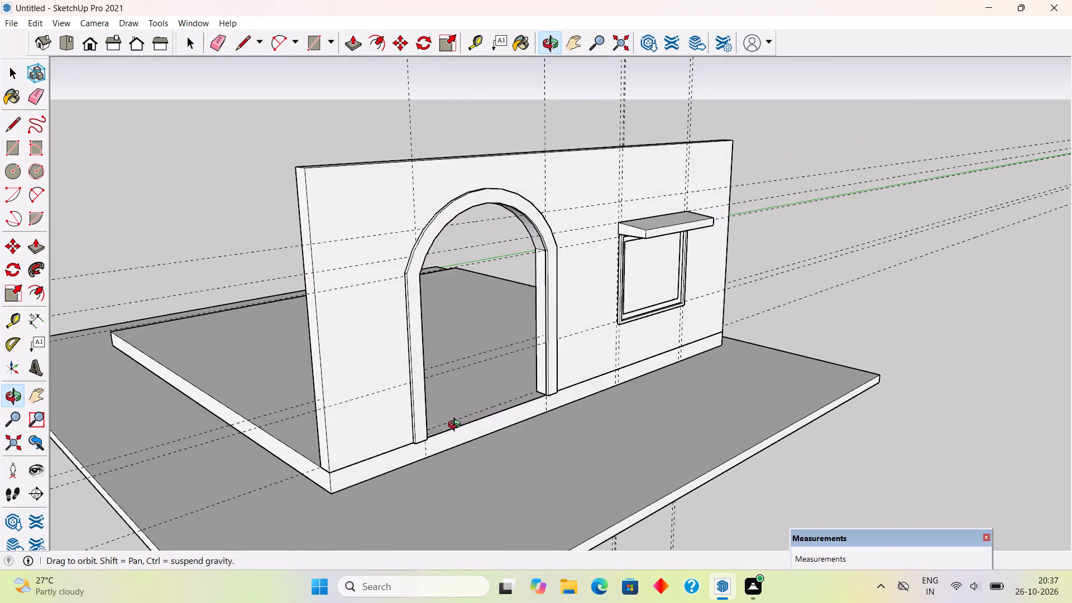
{"action": "middle_click_drag", "start_coordinate": [457, 426], "coordinate": [236, 484]}
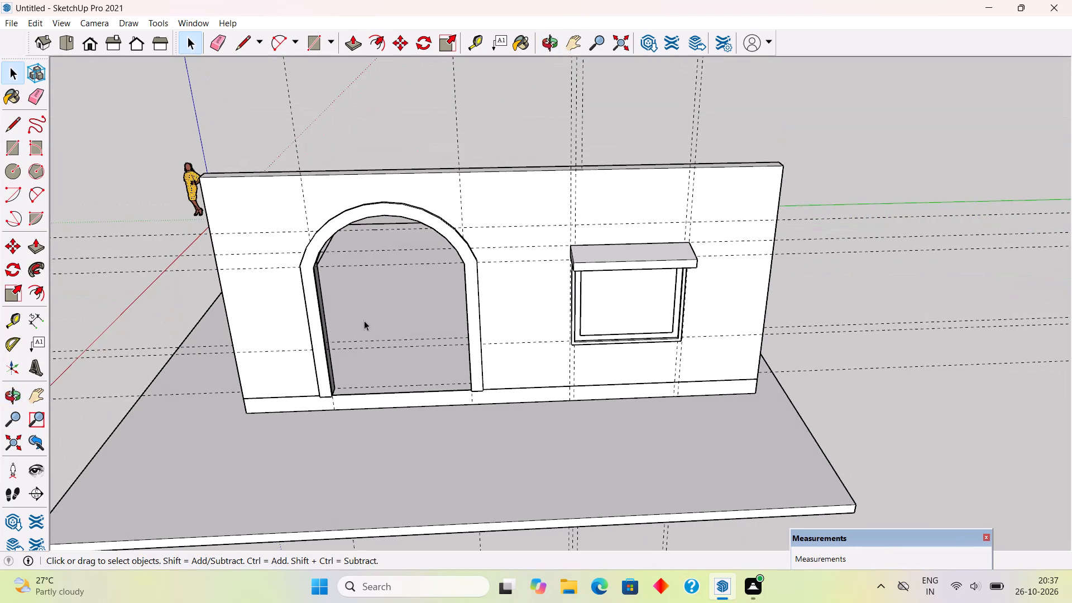
{"action": "scroll", "coordinate": [436, 349], "scroll_direction": "down", "scroll_amount": 1}
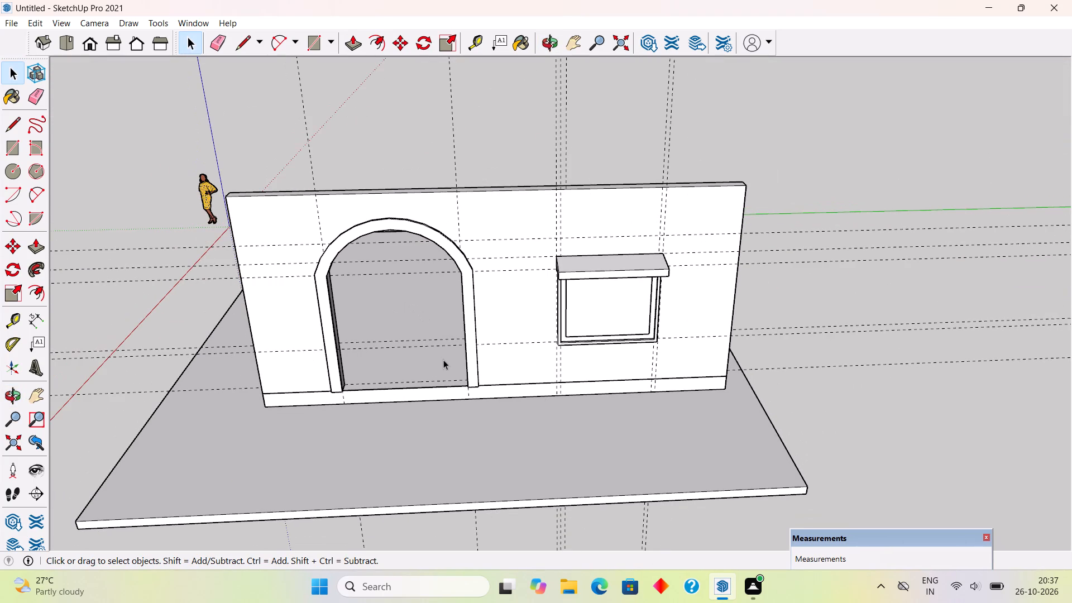
{"action": "scroll", "coordinate": [449, 394], "scroll_direction": "down", "scroll_amount": 2}
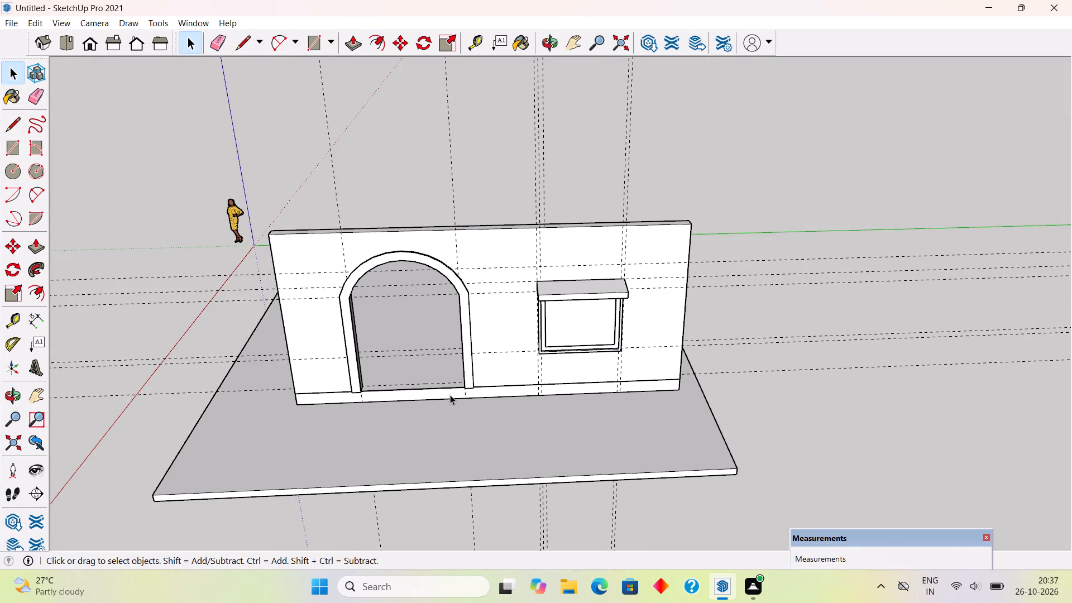
{"action": "scroll", "coordinate": [450, 395], "scroll_direction": "down", "scroll_amount": 1}
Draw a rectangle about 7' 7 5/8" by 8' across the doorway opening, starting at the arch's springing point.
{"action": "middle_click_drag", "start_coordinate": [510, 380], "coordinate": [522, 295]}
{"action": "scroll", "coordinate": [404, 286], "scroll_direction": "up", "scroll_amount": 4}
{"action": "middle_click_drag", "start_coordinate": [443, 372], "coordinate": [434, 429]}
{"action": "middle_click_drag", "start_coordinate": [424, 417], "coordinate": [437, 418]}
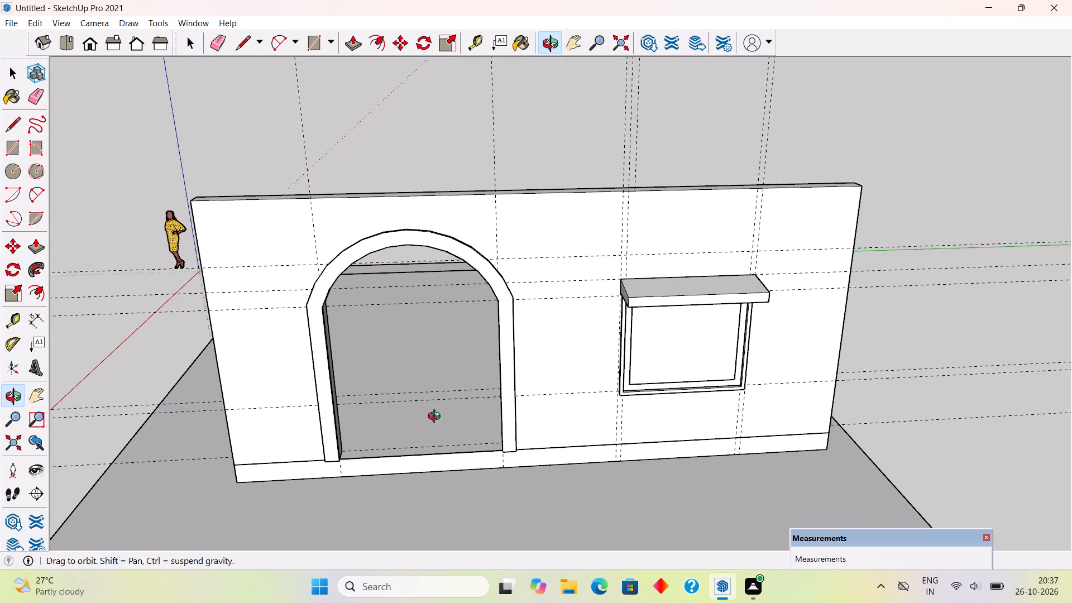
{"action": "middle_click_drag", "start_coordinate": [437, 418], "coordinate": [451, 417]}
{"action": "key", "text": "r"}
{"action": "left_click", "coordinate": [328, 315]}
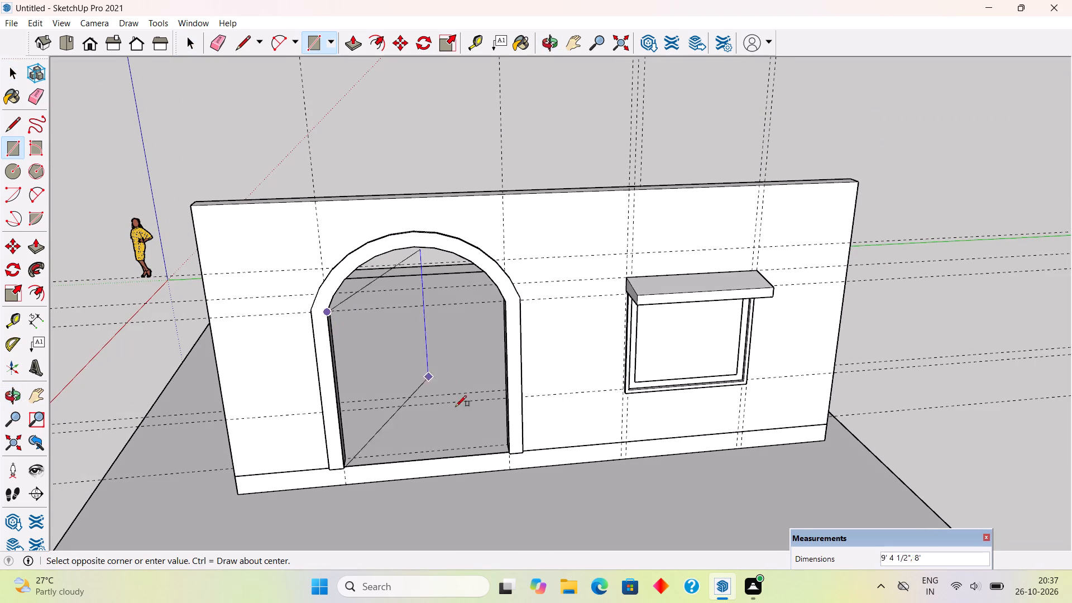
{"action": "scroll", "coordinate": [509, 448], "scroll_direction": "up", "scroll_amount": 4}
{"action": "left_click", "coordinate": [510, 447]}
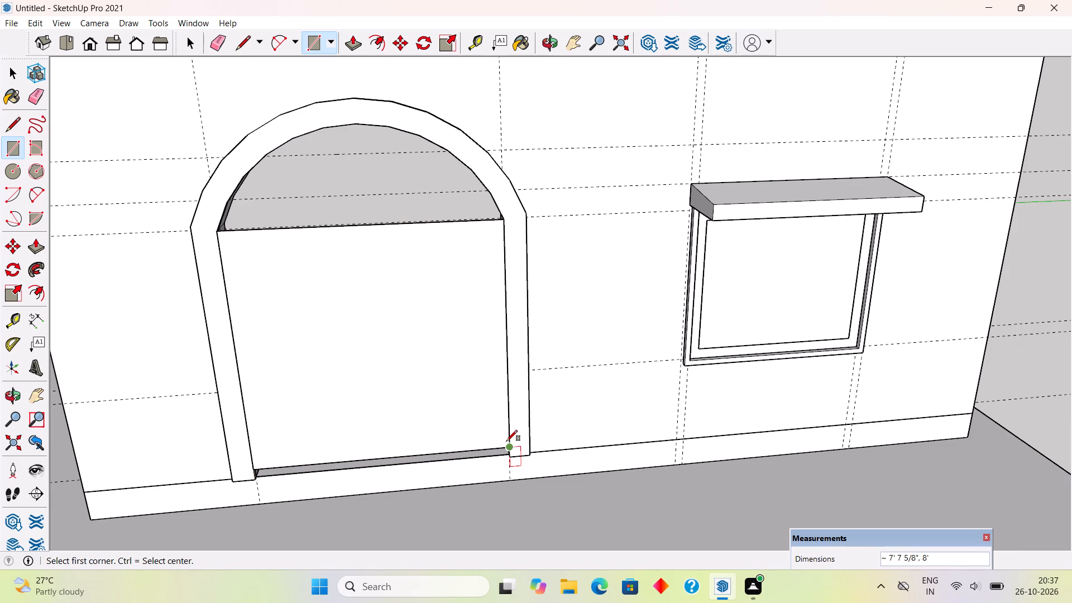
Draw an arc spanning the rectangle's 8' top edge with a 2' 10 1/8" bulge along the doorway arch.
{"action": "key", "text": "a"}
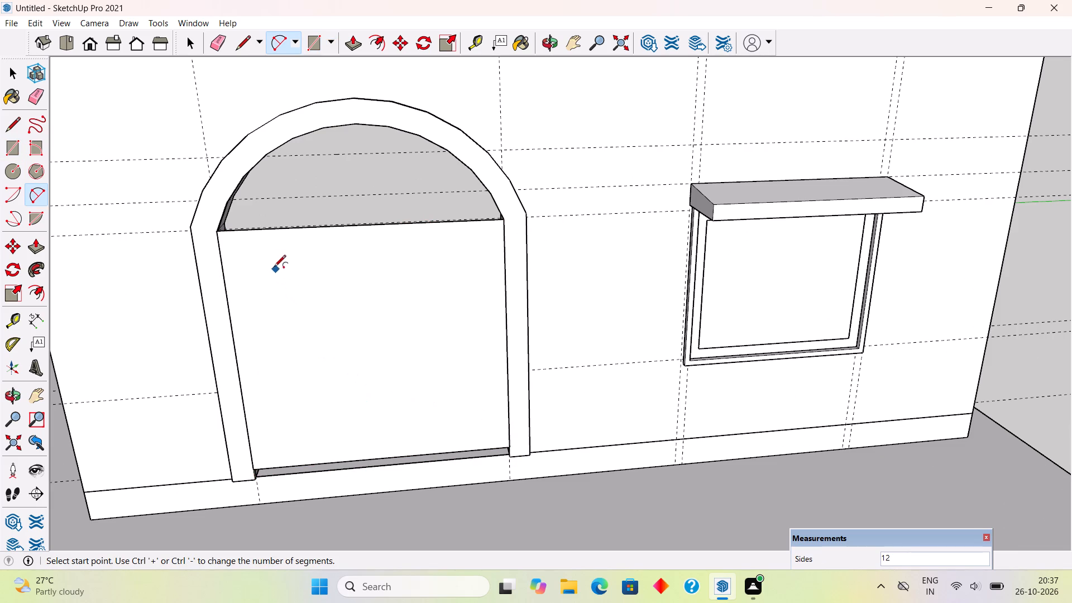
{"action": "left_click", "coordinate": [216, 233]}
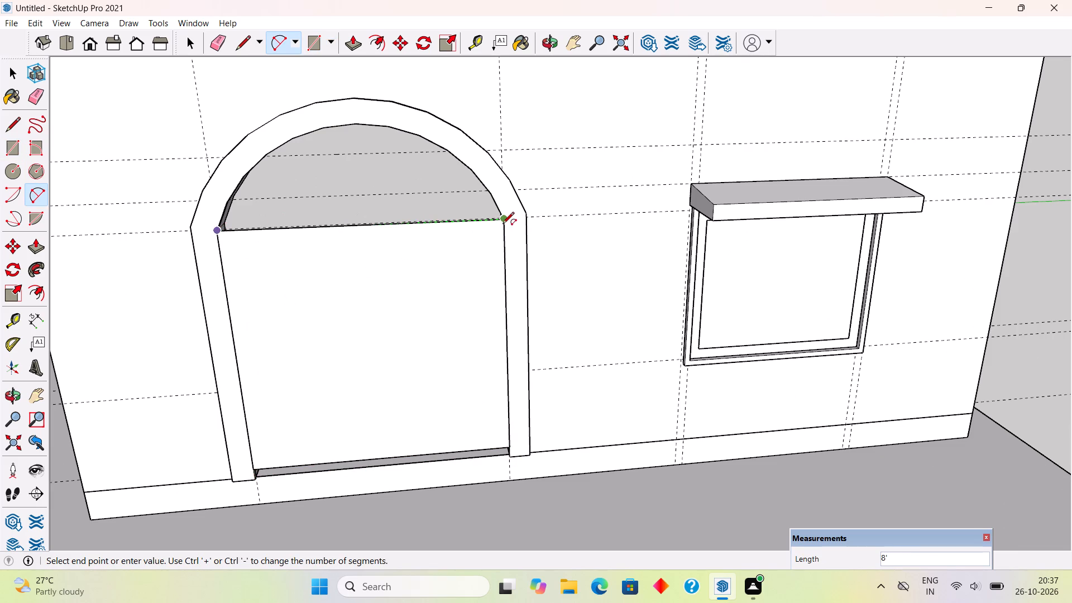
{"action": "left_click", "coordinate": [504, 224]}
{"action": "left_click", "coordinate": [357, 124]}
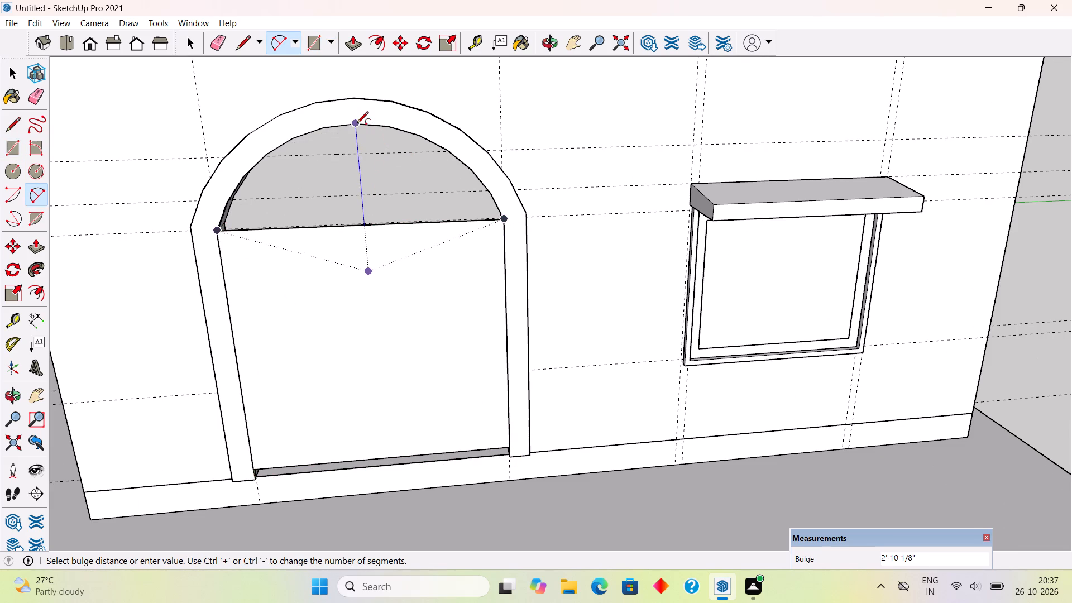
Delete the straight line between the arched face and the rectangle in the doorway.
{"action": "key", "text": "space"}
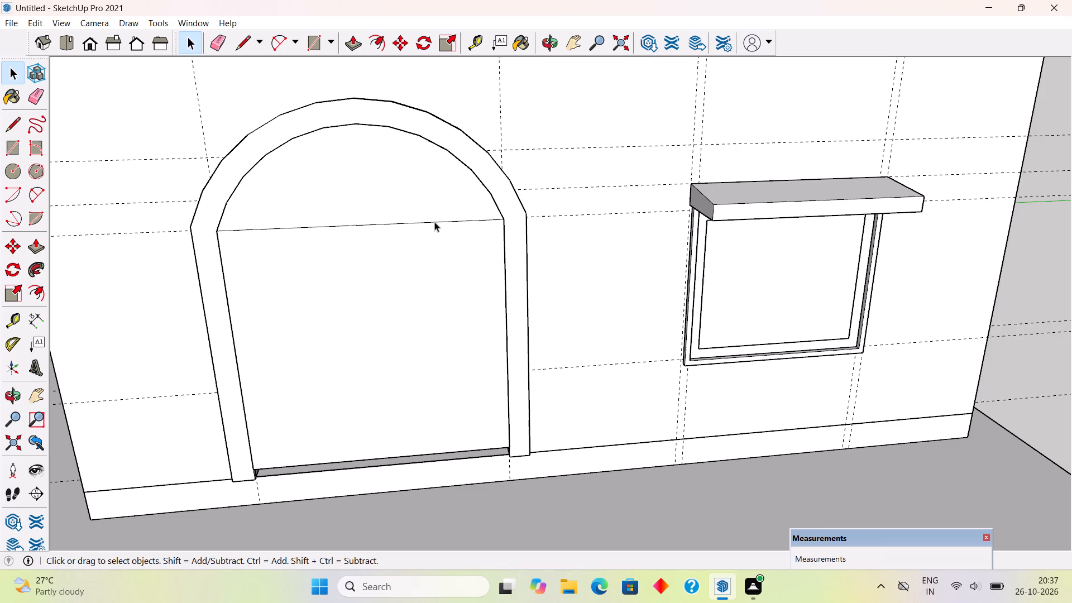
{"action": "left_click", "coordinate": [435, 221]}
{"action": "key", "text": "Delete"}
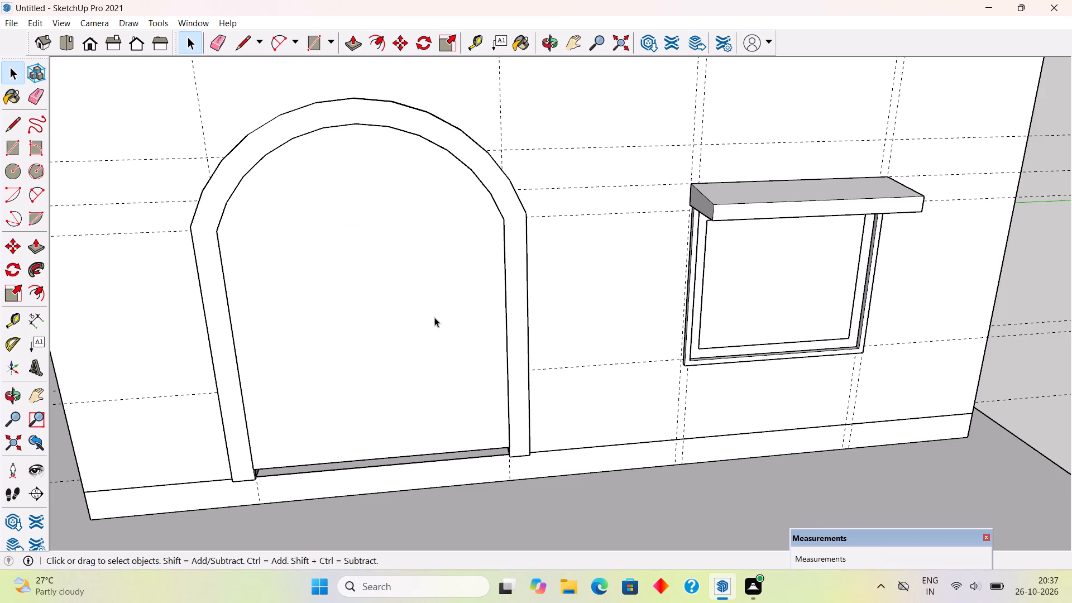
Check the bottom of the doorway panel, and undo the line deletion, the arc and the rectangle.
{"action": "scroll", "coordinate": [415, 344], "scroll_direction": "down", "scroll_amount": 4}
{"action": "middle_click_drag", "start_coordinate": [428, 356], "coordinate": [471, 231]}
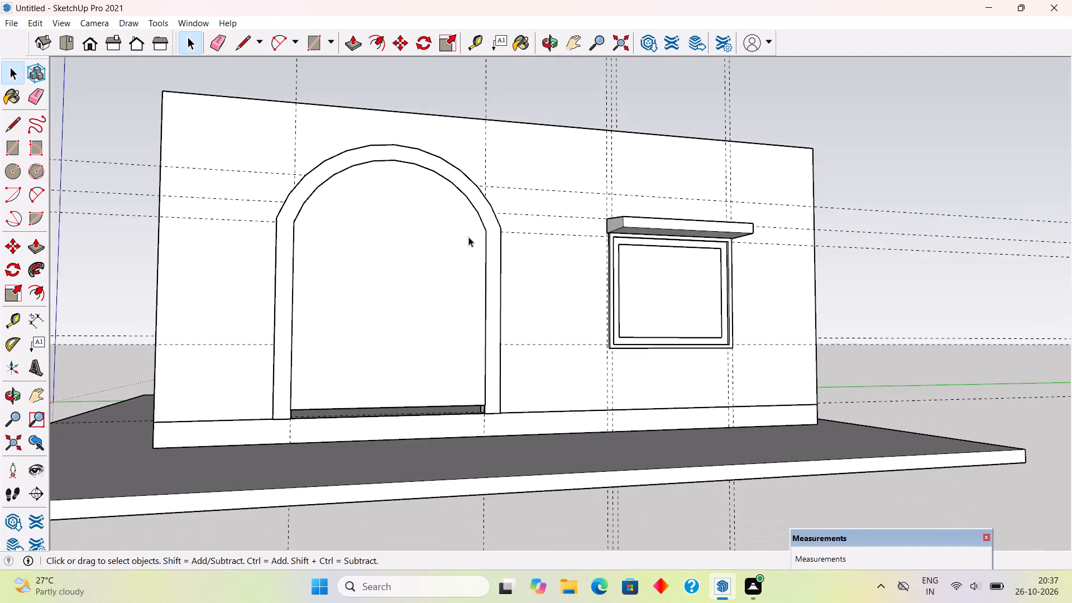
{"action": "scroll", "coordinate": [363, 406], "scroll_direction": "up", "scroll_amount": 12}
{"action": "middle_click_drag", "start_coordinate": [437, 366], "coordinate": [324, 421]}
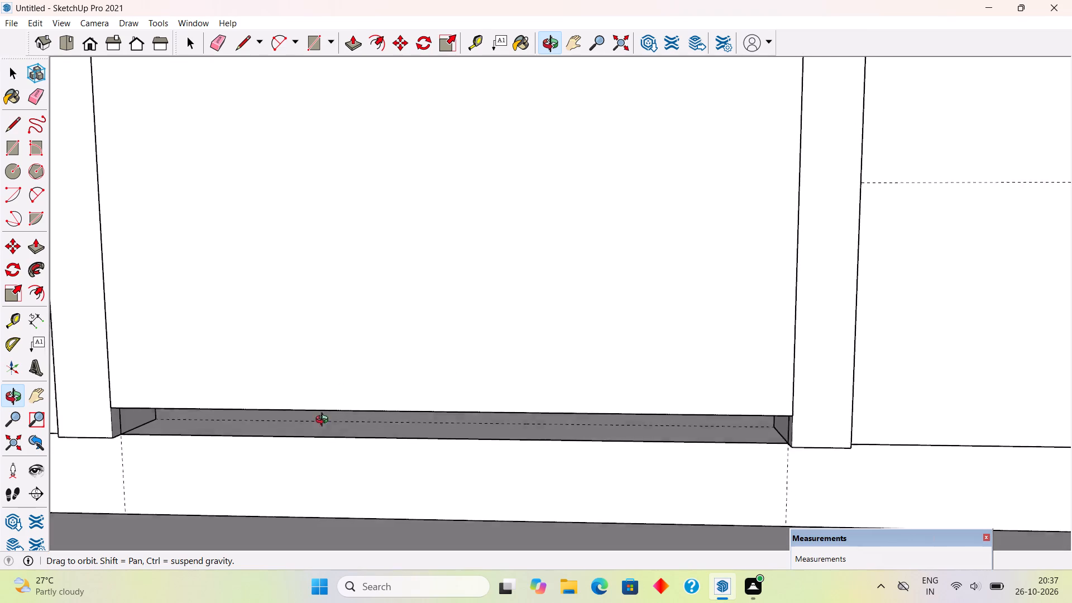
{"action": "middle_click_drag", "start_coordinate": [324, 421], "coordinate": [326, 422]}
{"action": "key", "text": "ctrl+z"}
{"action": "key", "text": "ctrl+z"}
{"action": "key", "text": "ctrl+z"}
Draw an 8' by 8' rectangle in the doorway from the arch's springing point to the opposite bottom corner on the plinth.
{"action": "scroll", "coordinate": [343, 453], "scroll_direction": "down", "scroll_amount": 5}
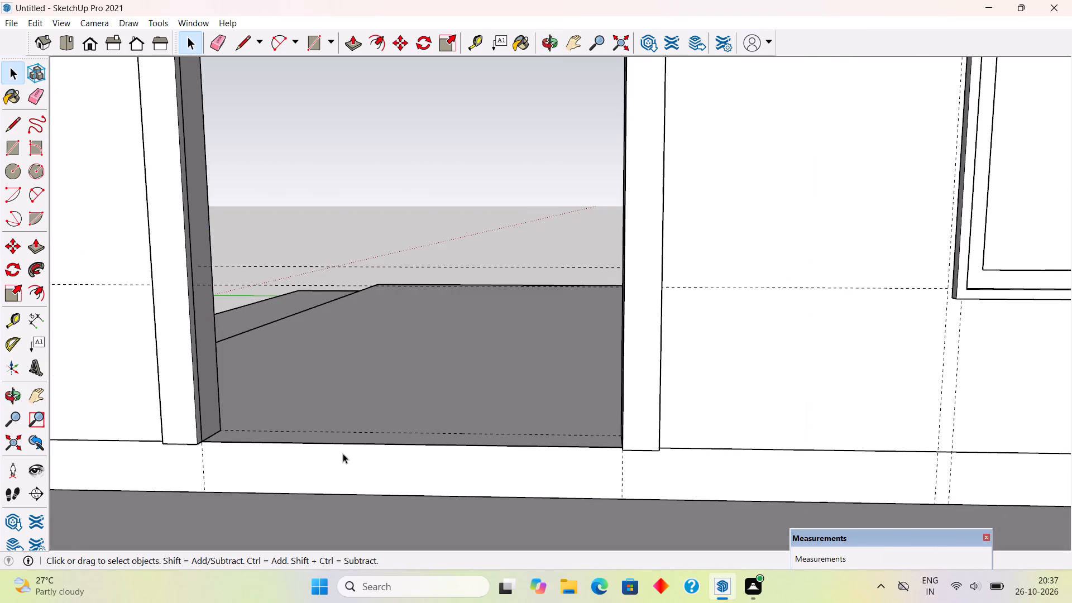
{"action": "scroll", "coordinate": [343, 453], "scroll_direction": "down", "scroll_amount": 5}
{"action": "scroll", "coordinate": [261, 192], "scroll_direction": "up", "scroll_amount": 5}
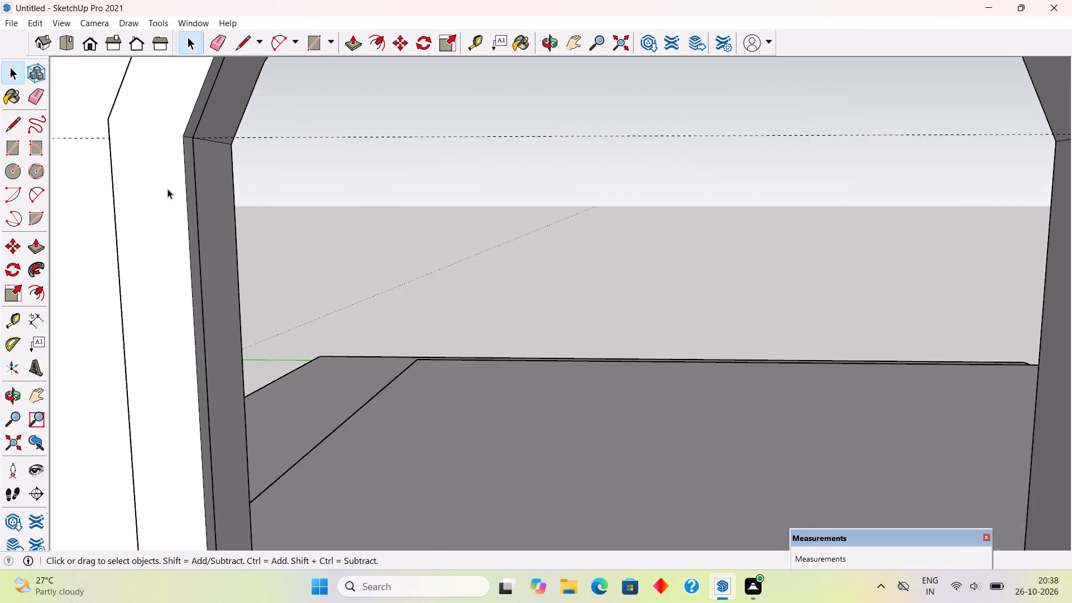
{"action": "middle_click_drag", "start_coordinate": [169, 192], "coordinate": [311, 236]}
{"action": "key", "text": "r"}
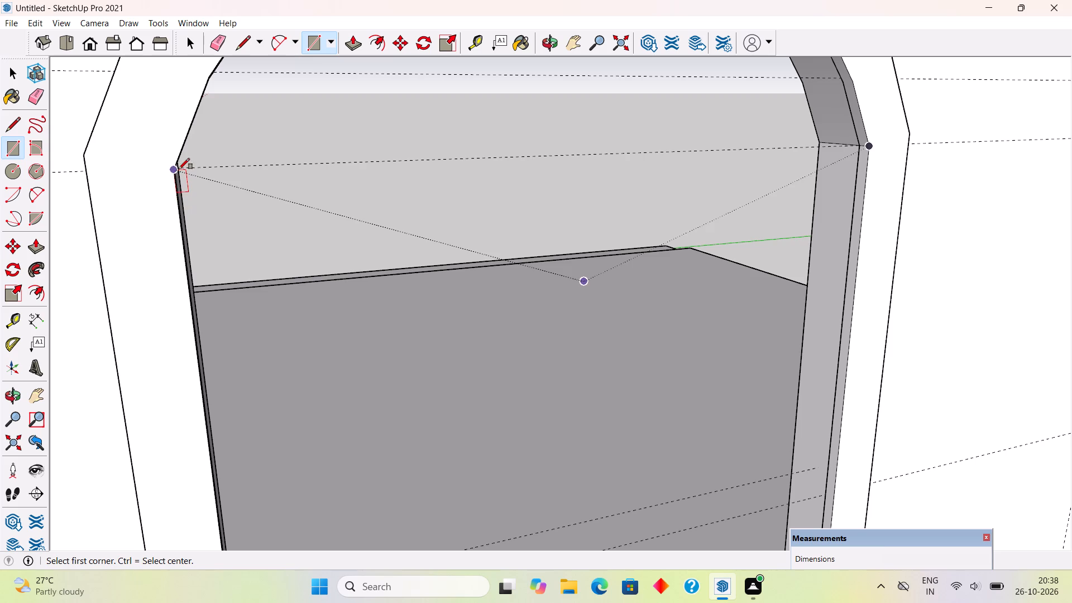
{"action": "left_click", "coordinate": [173, 174]}
{"action": "scroll", "coordinate": [237, 241], "scroll_direction": "down", "scroll_amount": 8}
{"action": "scroll", "coordinate": [415, 380], "scroll_direction": "up", "scroll_amount": 7}
{"action": "left_click", "coordinate": [432, 384]}
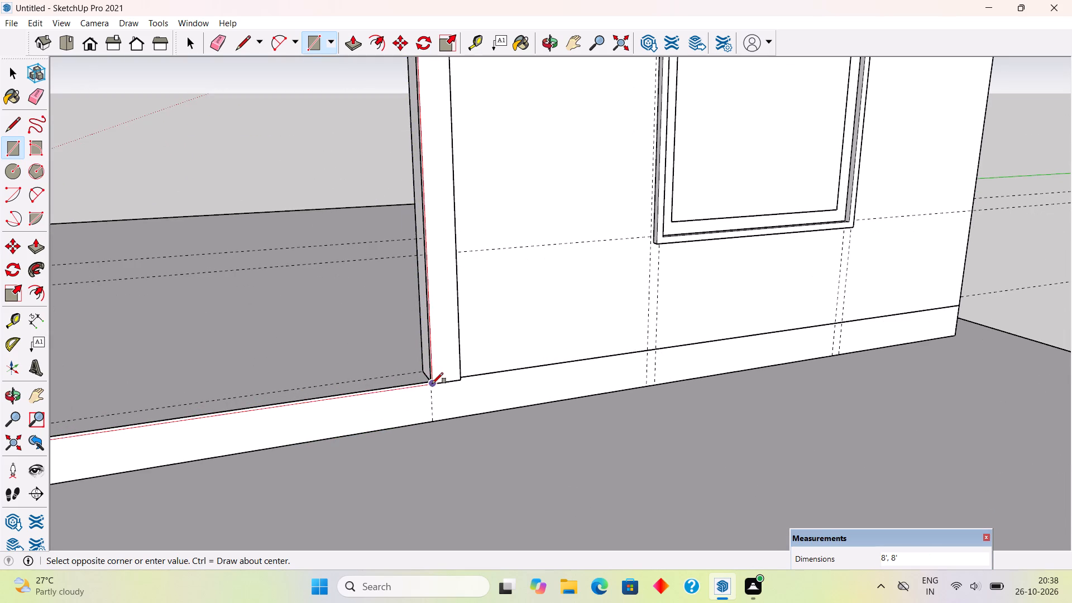
Draw an arc across the 8' top edge of the doorway rectangle with a 2' 10 1/8" bulge to the arch's crown.
{"action": "scroll", "coordinate": [432, 384], "scroll_direction": "down", "scroll_amount": 8}
{"action": "scroll", "coordinate": [258, 167], "scroll_direction": "up", "scroll_amount": 5}
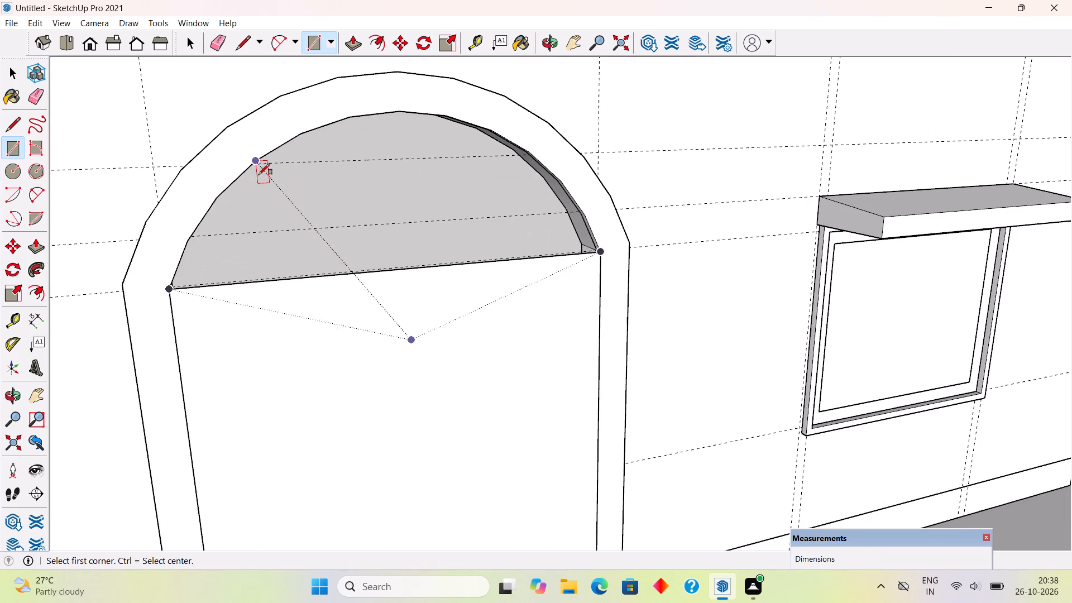
{"action": "key", "text": "a"}
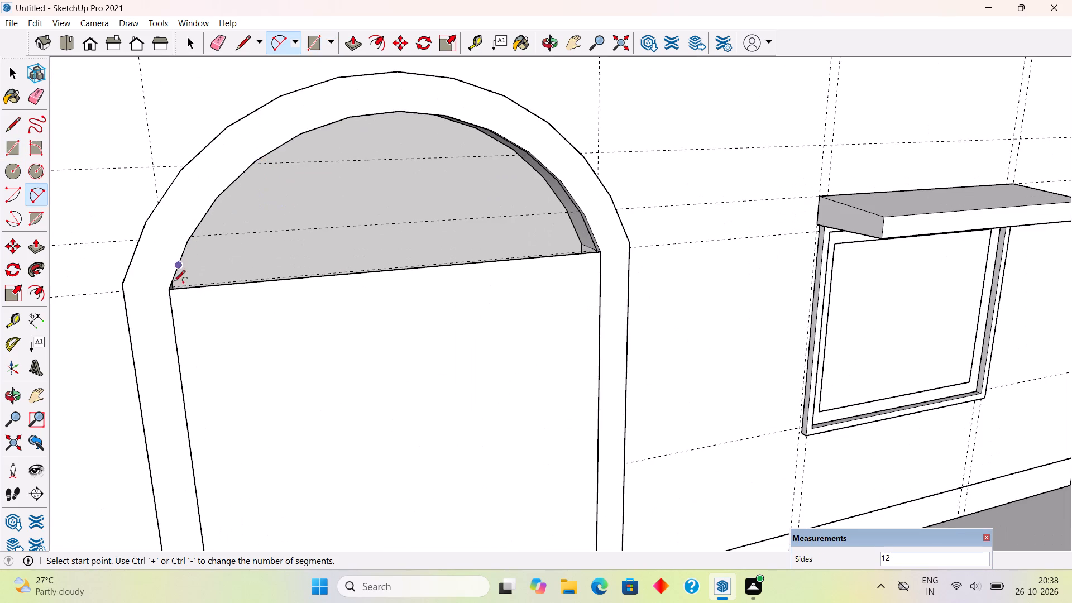
{"action": "left_click", "coordinate": [170, 291]}
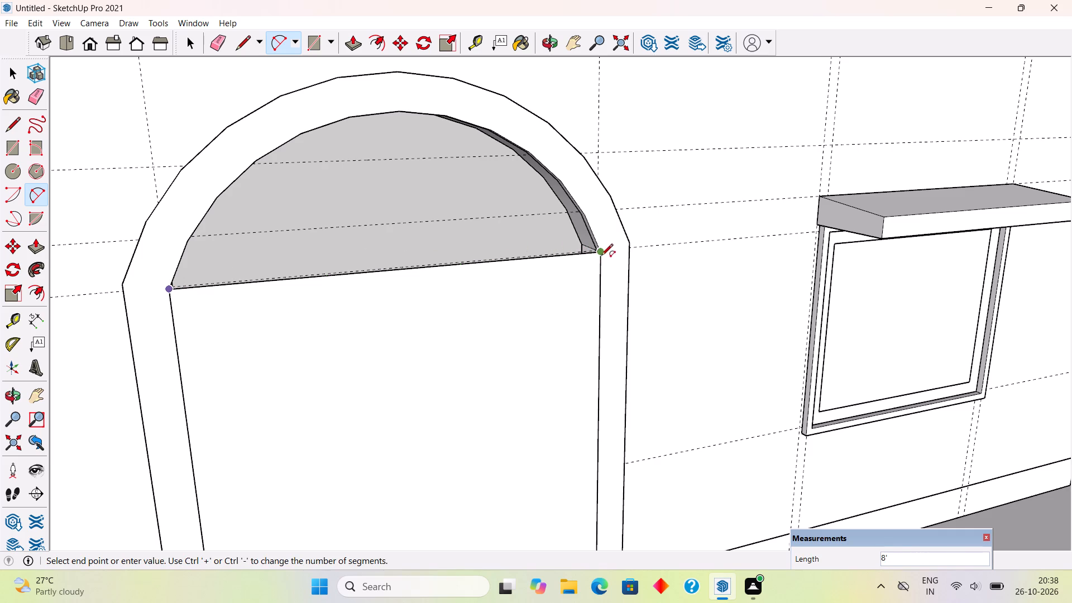
{"action": "left_click", "coordinate": [603, 255]}
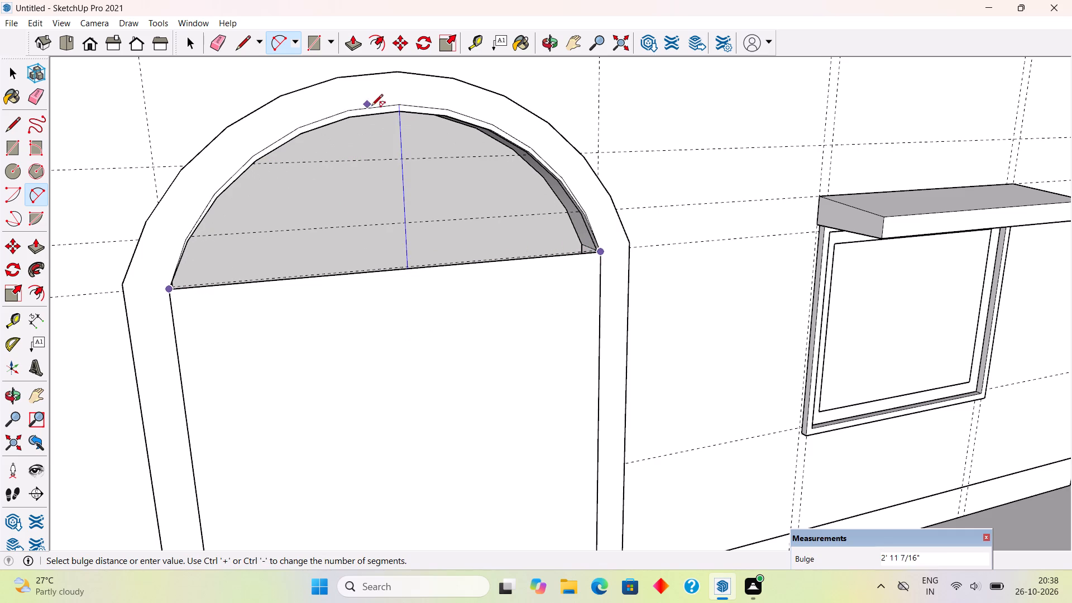
{"action": "left_click", "coordinate": [398, 116]}
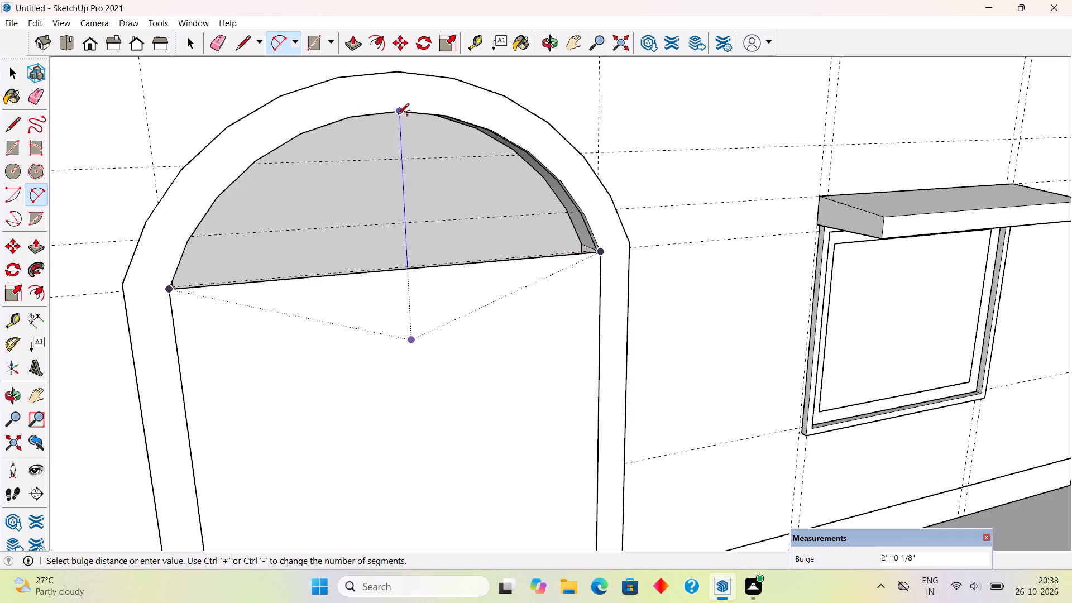
Delete the straight line at springing level so the doorway has one arched face.
{"action": "key", "text": "space"}
{"action": "left_click", "coordinate": [420, 266]}
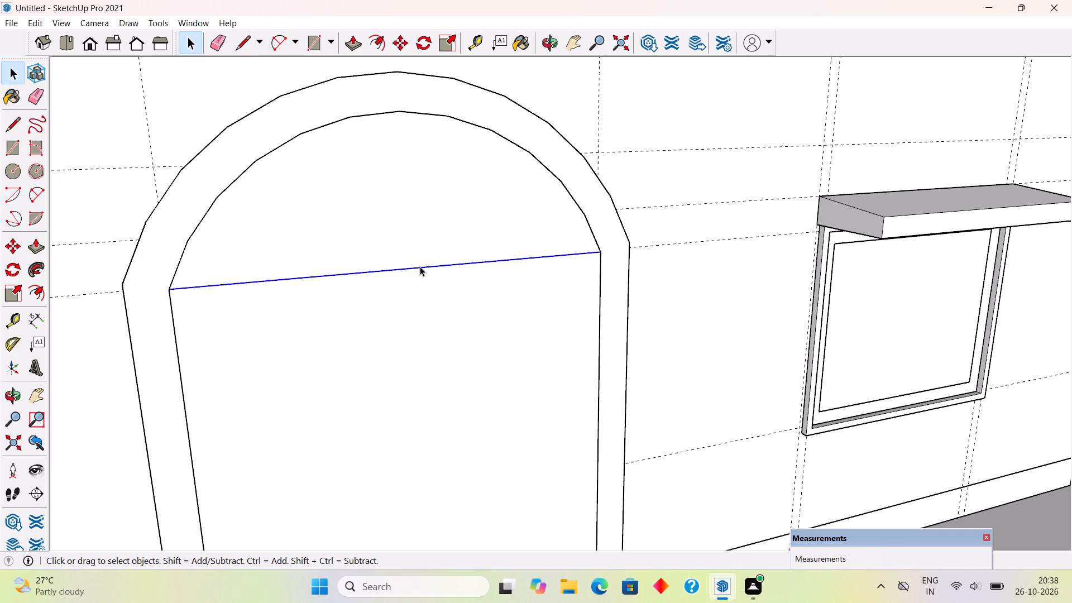
{"action": "key", "text": "Delete"}
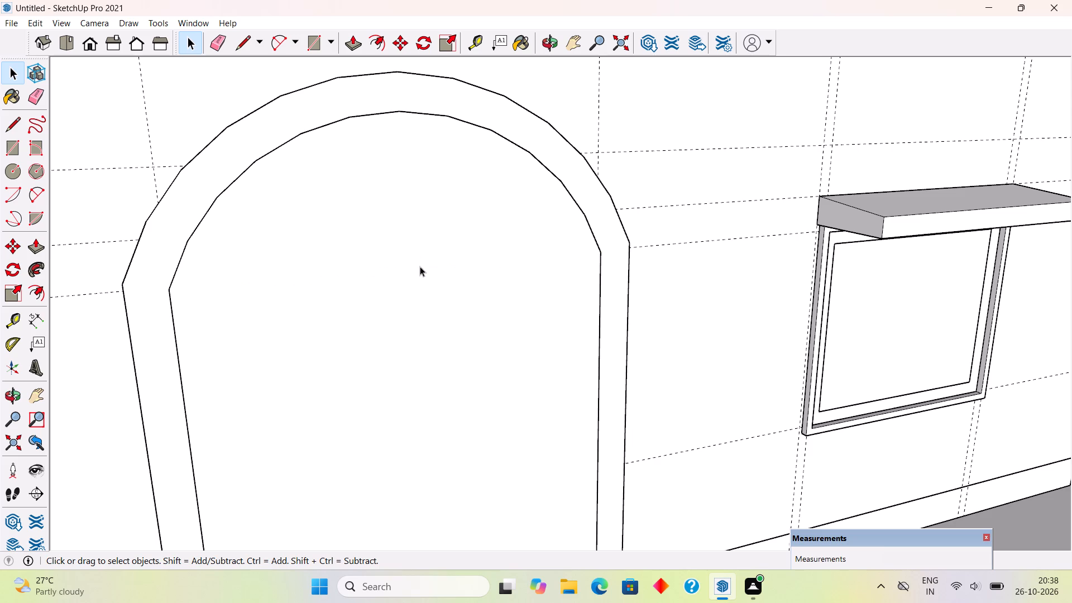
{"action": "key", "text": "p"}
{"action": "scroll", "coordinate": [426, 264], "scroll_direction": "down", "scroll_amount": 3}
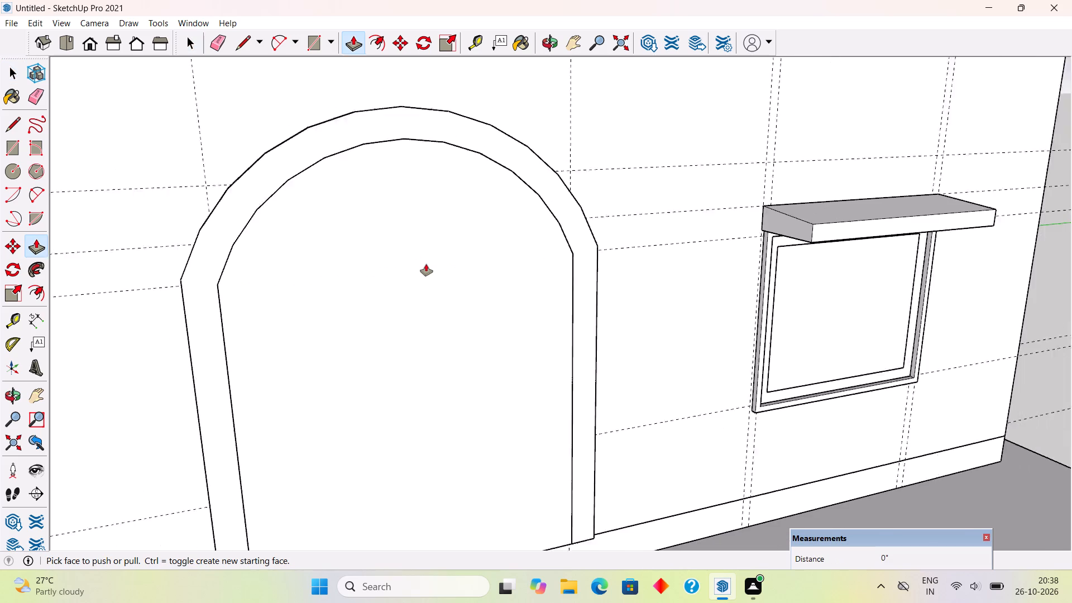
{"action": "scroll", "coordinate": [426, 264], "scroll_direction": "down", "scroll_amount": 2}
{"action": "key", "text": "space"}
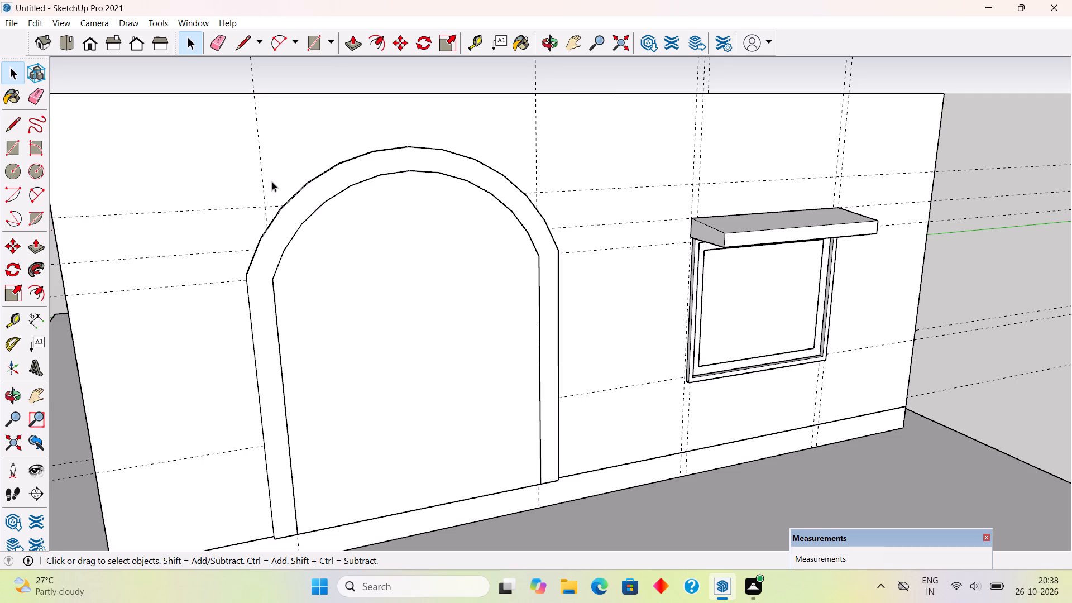
Offset the outline of the arched doorway face 4" inward for a door frame.
{"action": "key", "text": "f"}
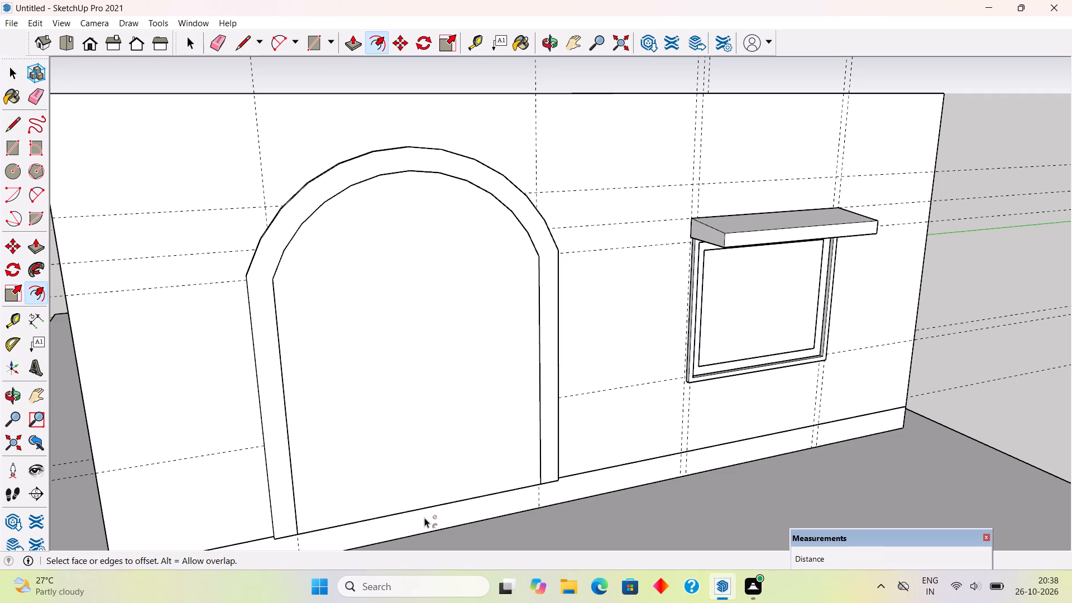
{"action": "left_click", "coordinate": [420, 496]}
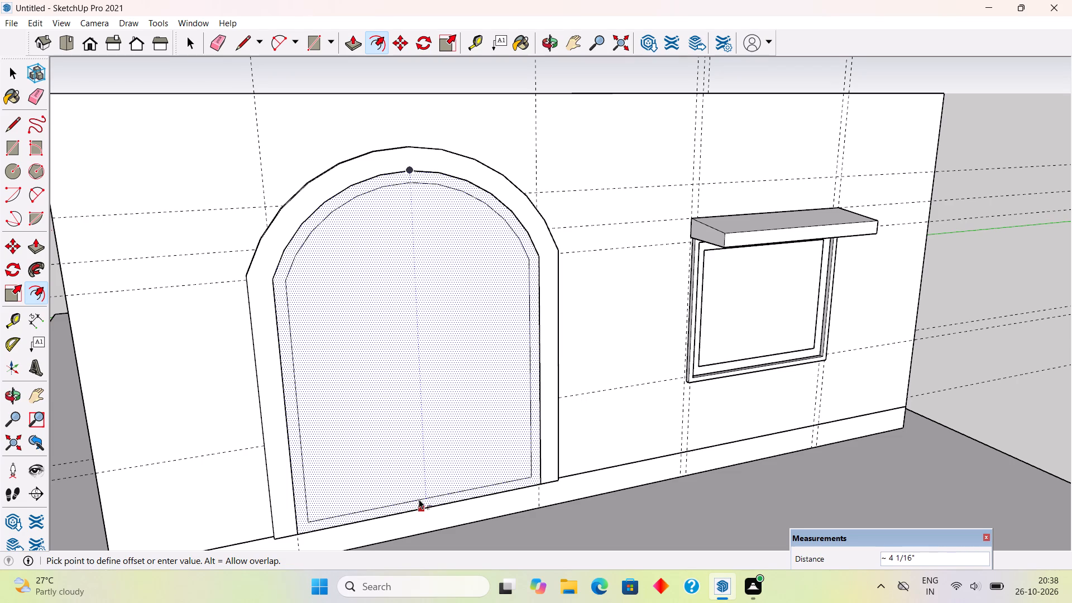
{"action": "type", "text": "4\""}
{"action": "key", "text": "Return"}
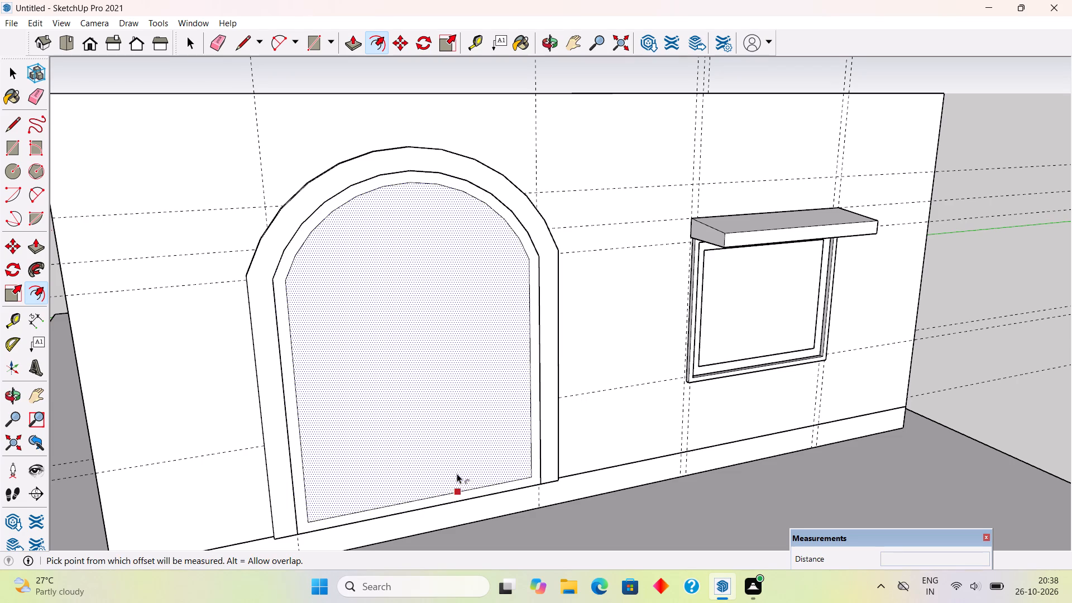
{"action": "key", "text": "space"}
{"action": "scroll", "coordinate": [251, 276], "scroll_direction": "up", "scroll_amount": 5}
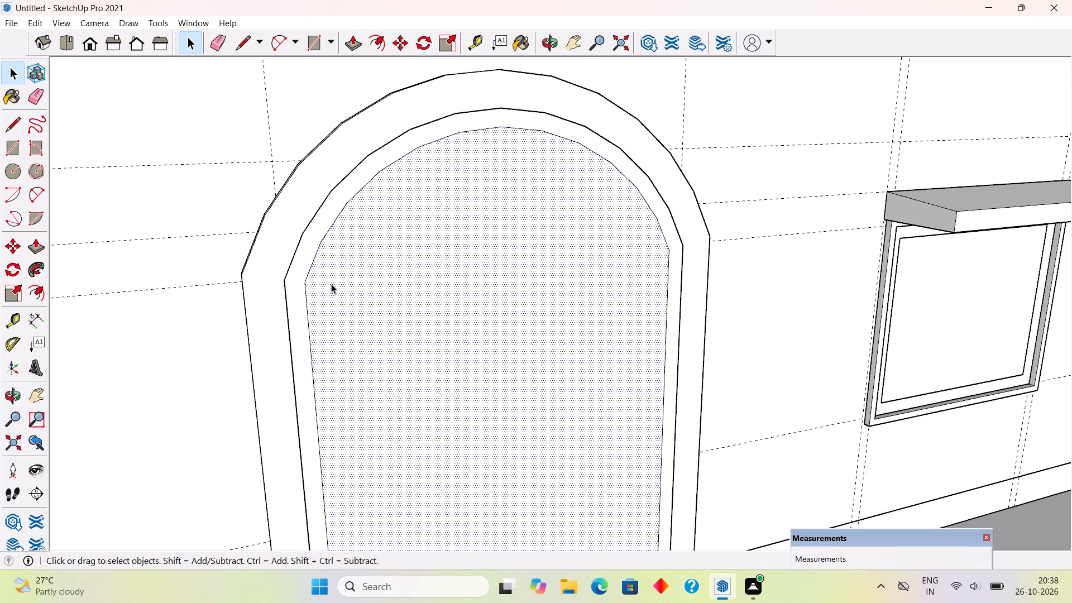
Draw a 7' 4" line across the inner arched door face between the two springing points of its arch.
{"action": "scroll", "coordinate": [331, 284], "scroll_direction": "up", "scroll_amount": 1}
{"action": "key", "text": "l"}
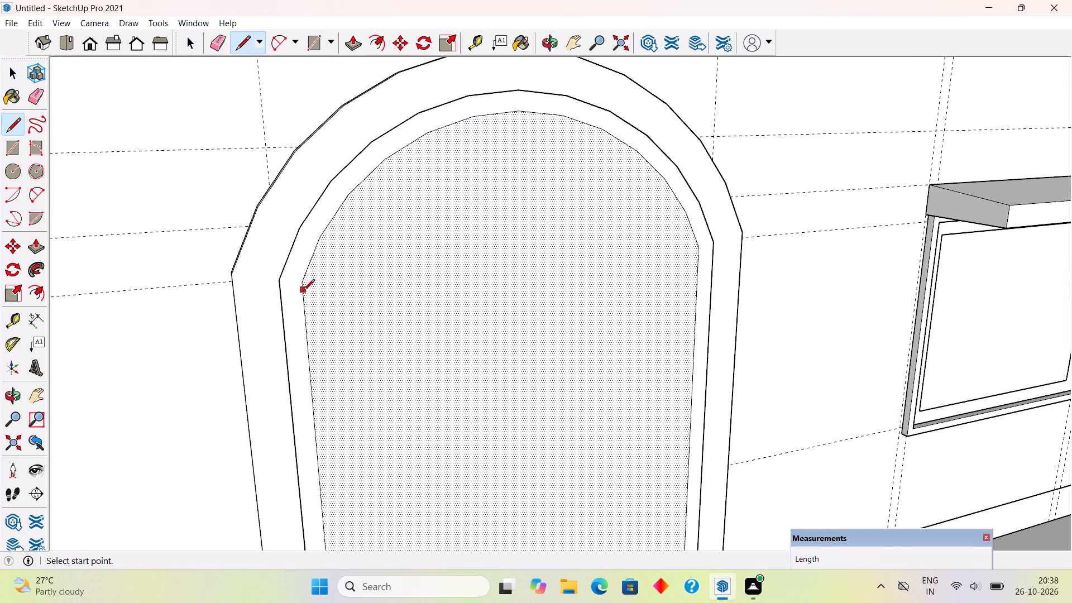
{"action": "left_click", "coordinate": [302, 284]}
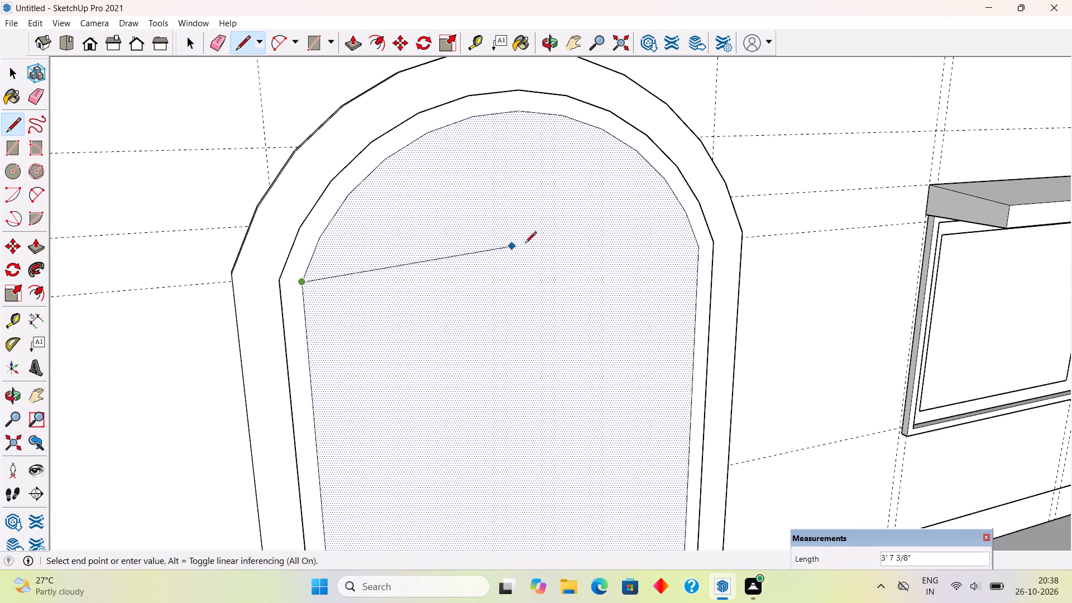
{"action": "left_click", "coordinate": [696, 247]}
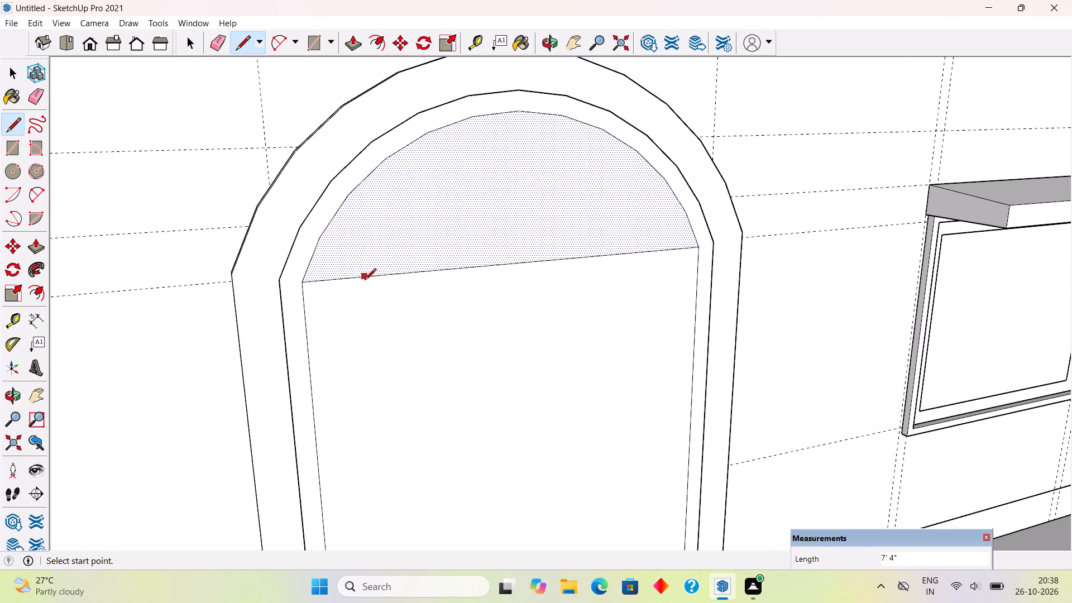
Place a guide 4" below the springing line and draw a line along it across the inner door face.
{"action": "key", "text": "t"}
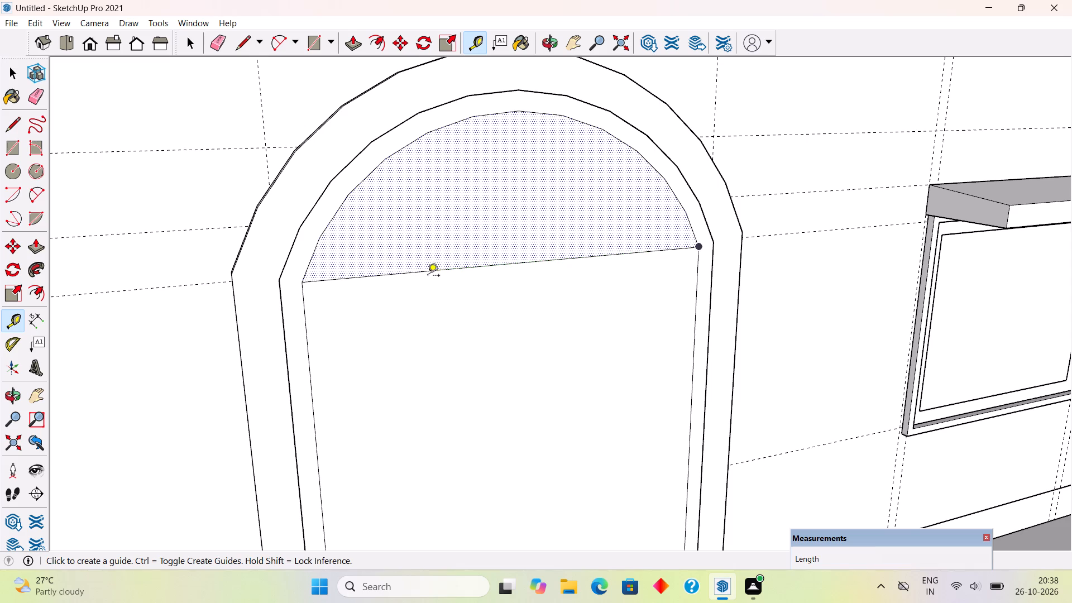
{"action": "left_click", "coordinate": [434, 274]}
{"action": "key", "text": "5"}
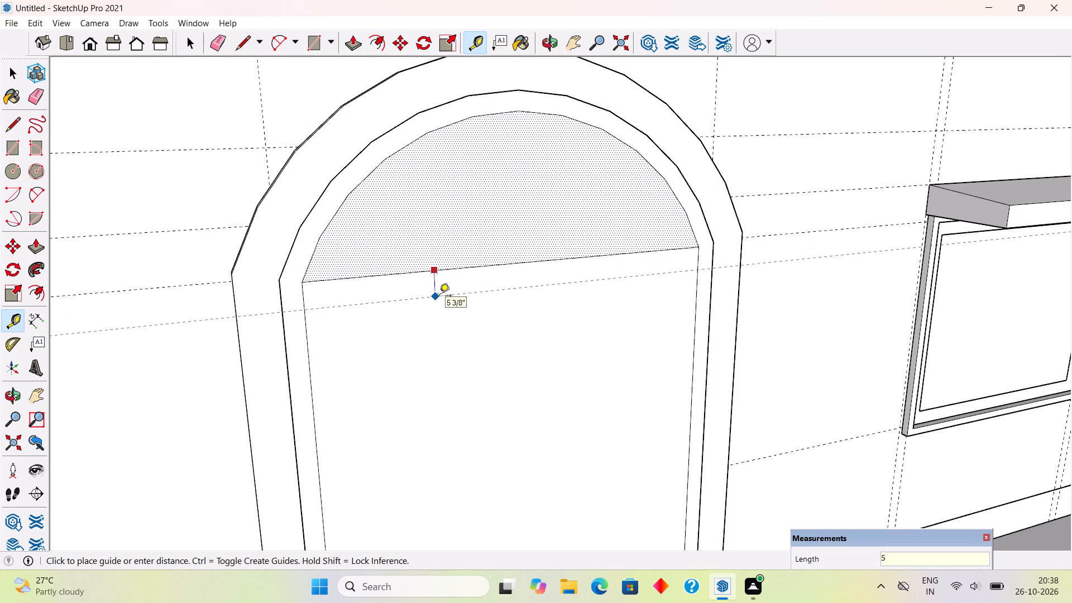
{"action": "key", "text": "BackSpace"}
{"action": "type", "text": "4\""}
{"action": "key", "text": "Return"}
{"action": "left_click", "coordinate": [301, 303]}
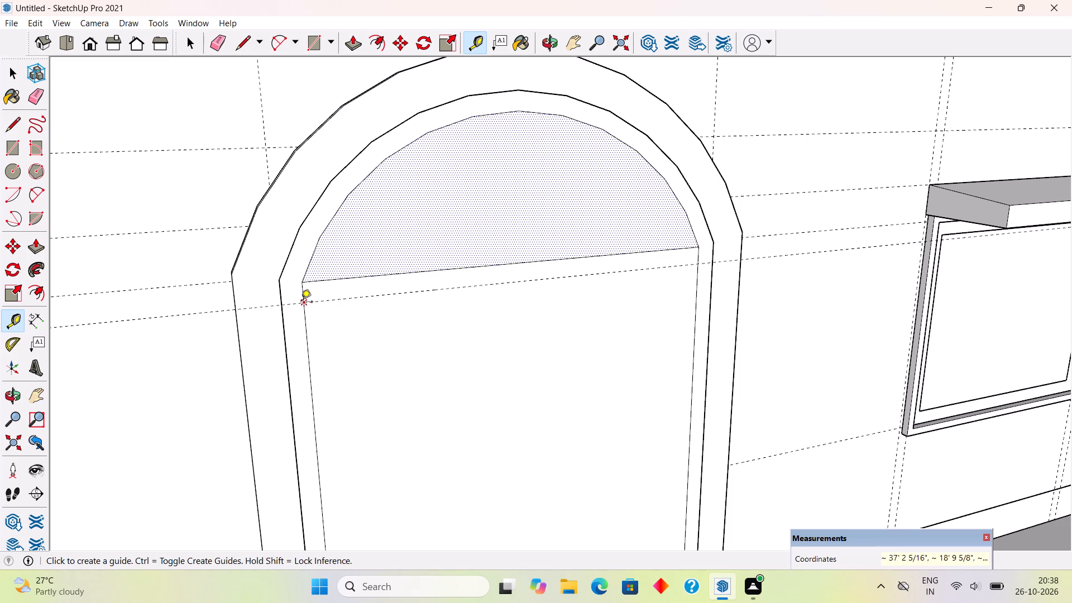
{"action": "key", "text": "l"}
{"action": "left_click", "coordinate": [304, 305]}
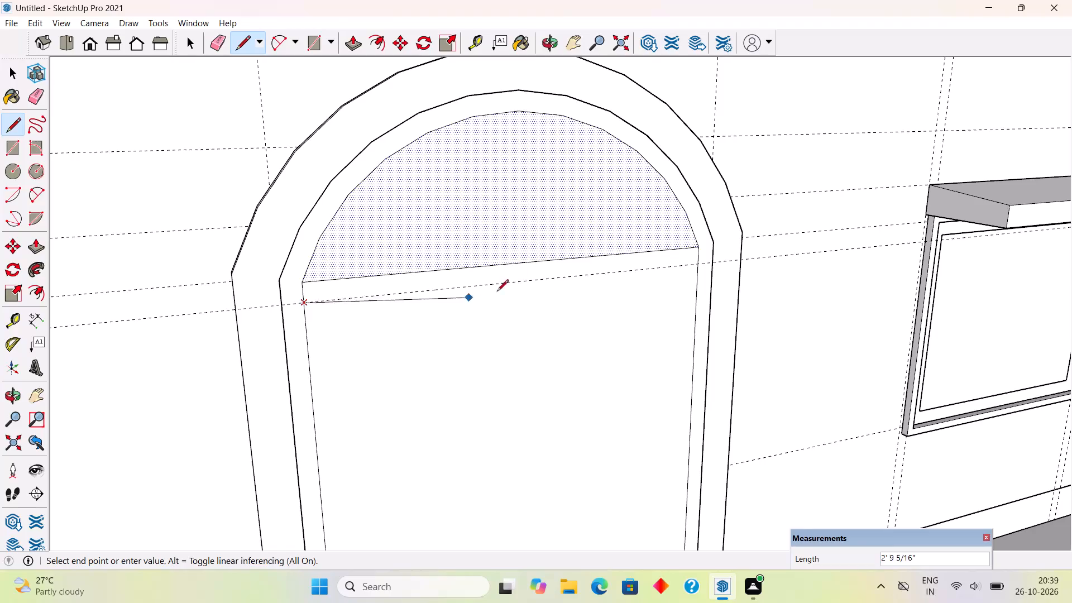
{"action": "left_click", "coordinate": [695, 267]}
{"action": "scroll", "coordinate": [668, 328], "scroll_direction": "down", "scroll_amount": 3}
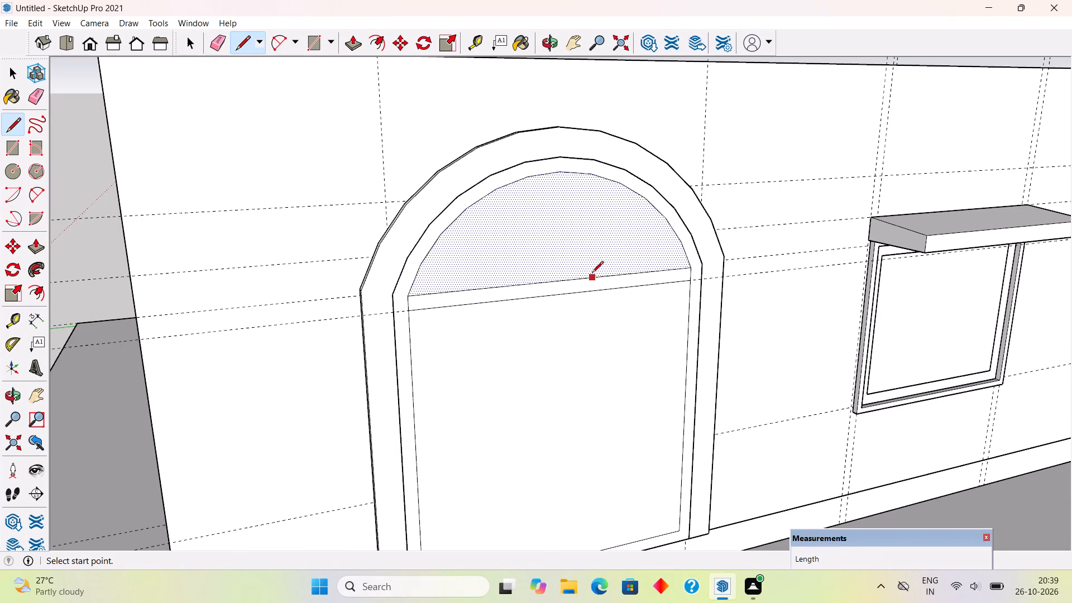
Place a vertical guide through the midpoint of the inner door face's bottom edge.
{"action": "middle_click_drag", "start_coordinate": [470, 233], "coordinate": [409, 209]}
{"action": "scroll", "coordinate": [513, 174], "scroll_direction": "up", "scroll_amount": 3}
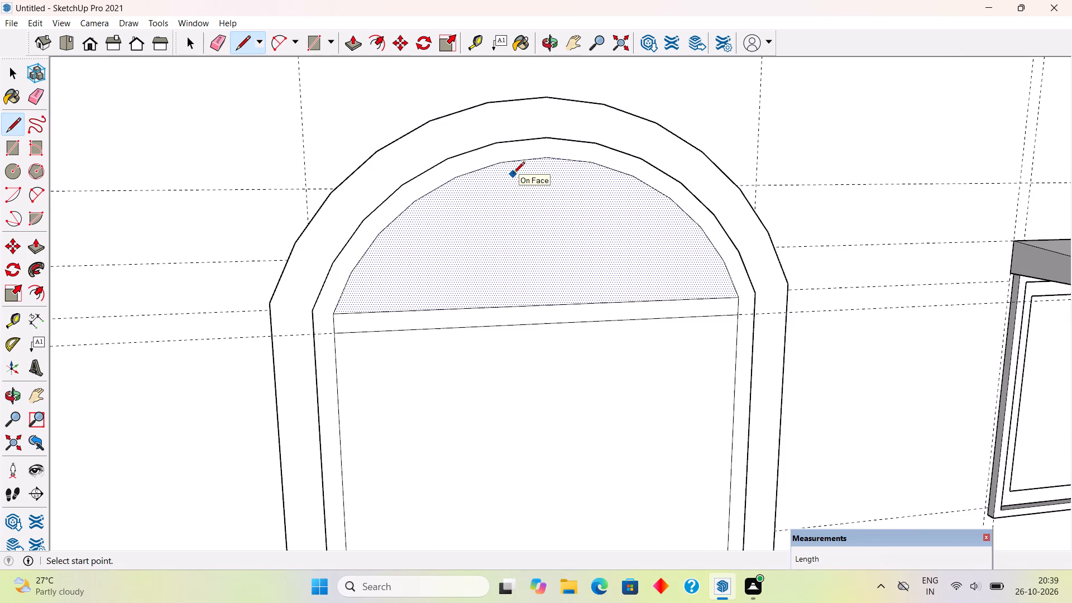
{"action": "scroll", "coordinate": [513, 174], "scroll_direction": "up", "scroll_amount": 2}
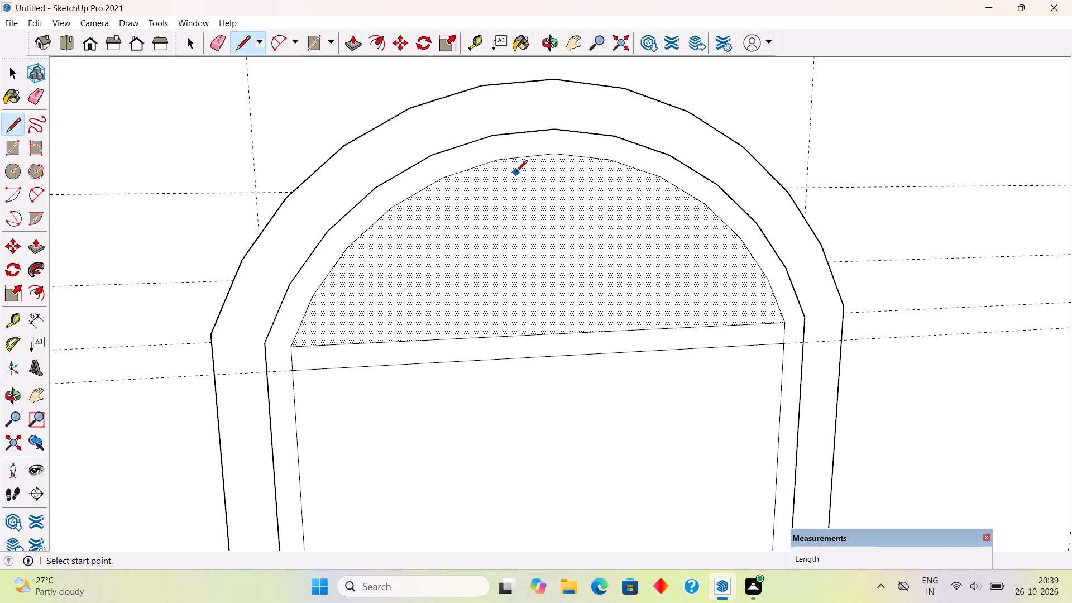
{"action": "scroll", "coordinate": [516, 173], "scroll_direction": "down", "scroll_amount": 7}
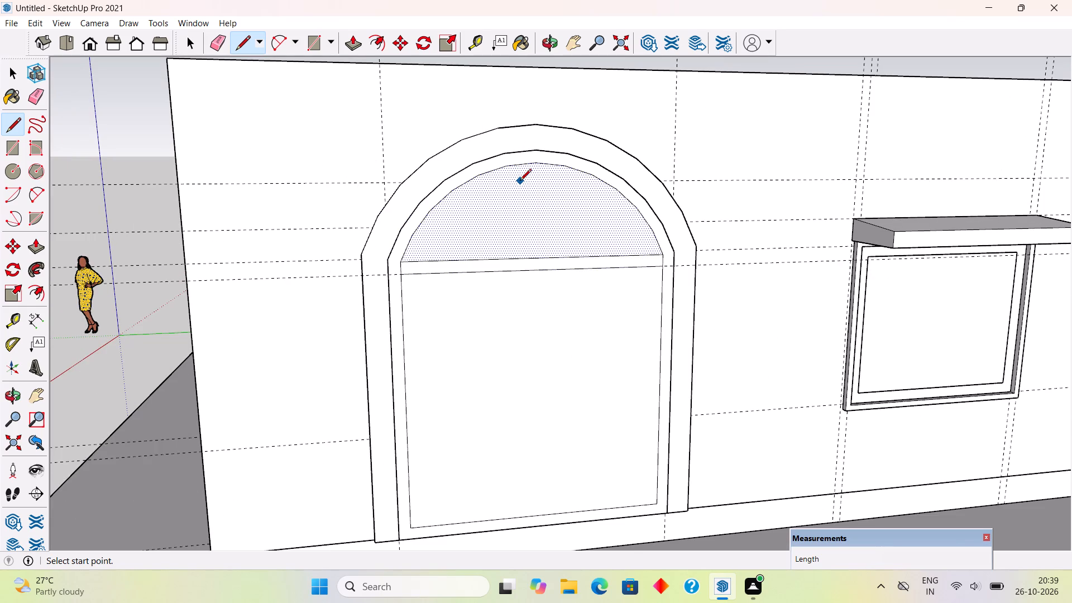
{"action": "key", "text": "t"}
{"action": "left_click", "coordinate": [405, 403]}
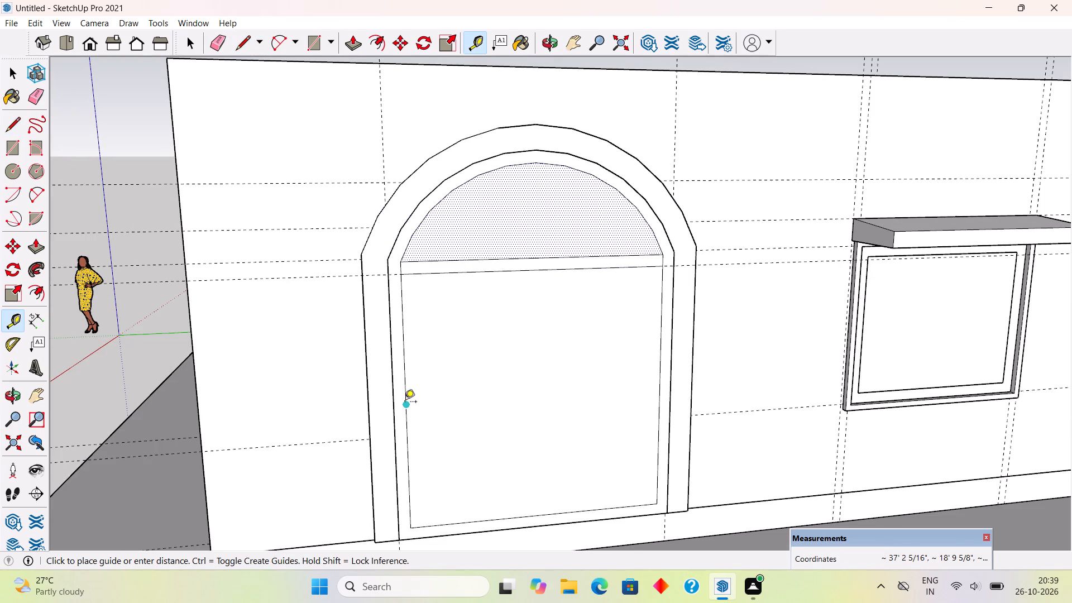
{"action": "left_click", "coordinate": [545, 512]}
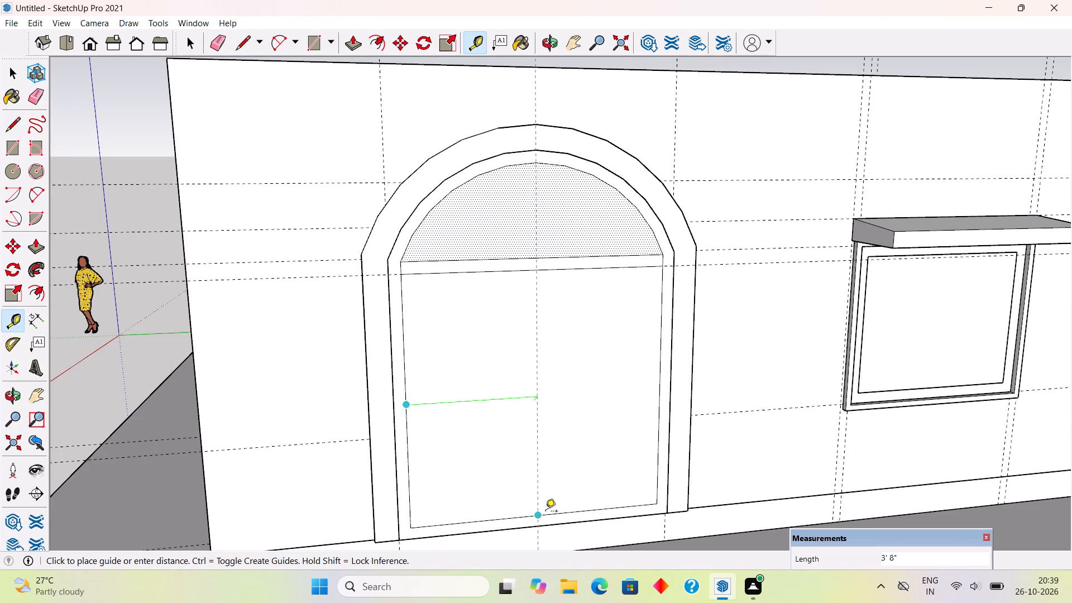
Place vertical guides 2" to each side of the door's centre guide.
{"action": "left_click", "coordinate": [535, 414]}
{"action": "type", "text": "2\""}
{"action": "key", "text": "Return"}
{"action": "left_click", "coordinate": [544, 391]}
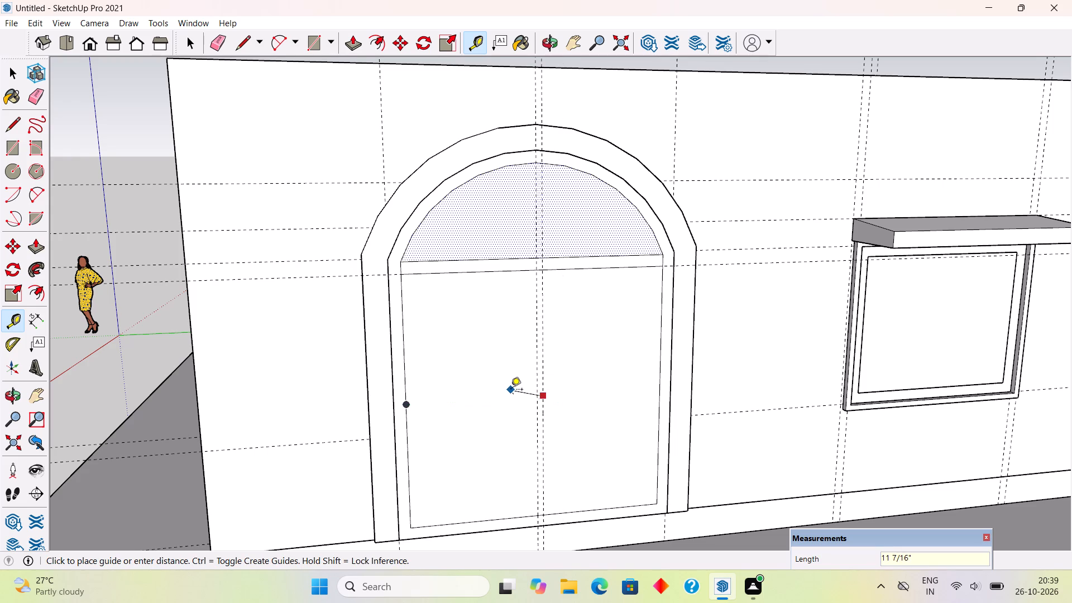
{"action": "key", "text": "t"}
{"action": "left_click_drag", "start_coordinate": [537, 419], "coordinate": [530, 419]}
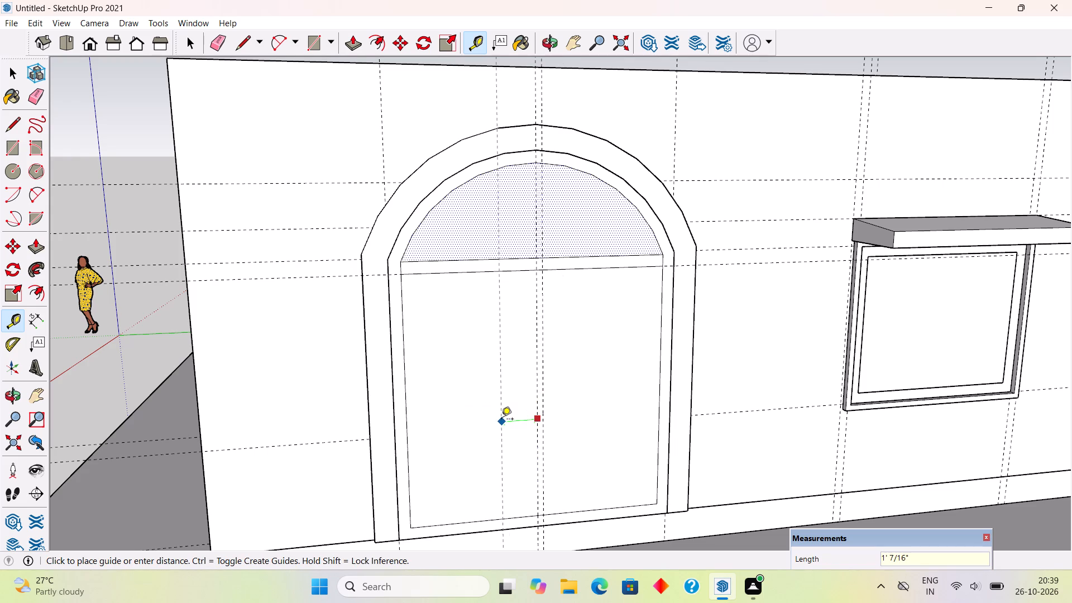
{"action": "type", "text": "2\""}
{"action": "key", "text": "Return"}
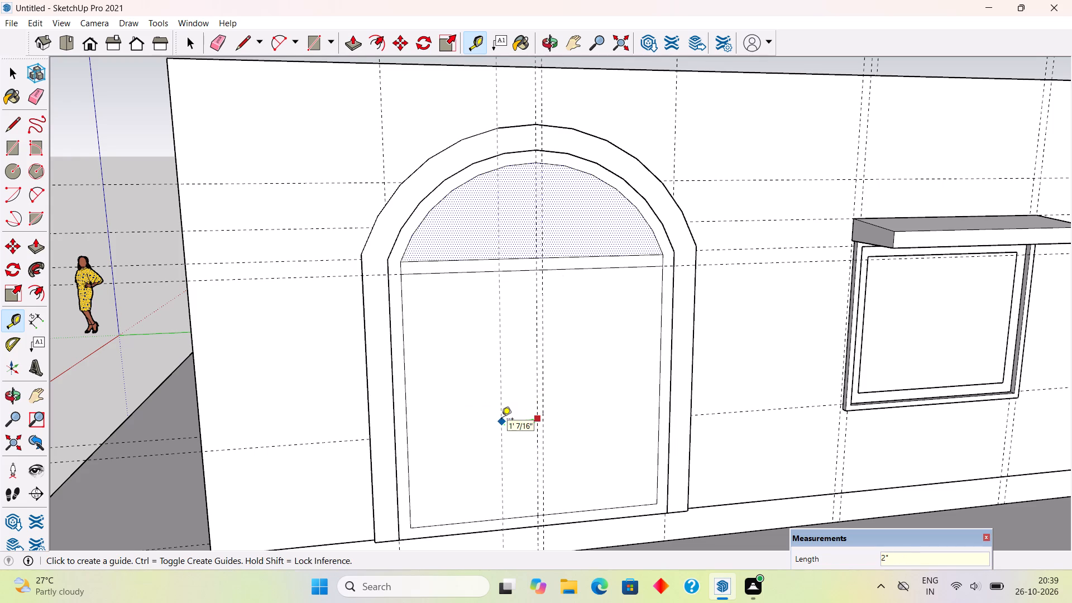
Draw two vertical lines along the guides flanking the door's centre, between the inner face's bottom edge and its arch.
{"action": "scroll", "coordinate": [501, 420], "scroll_direction": "down", "scroll_amount": 1}
{"action": "scroll", "coordinate": [497, 416], "scroll_direction": "up", "scroll_amount": 5}
{"action": "key", "text": "l"}
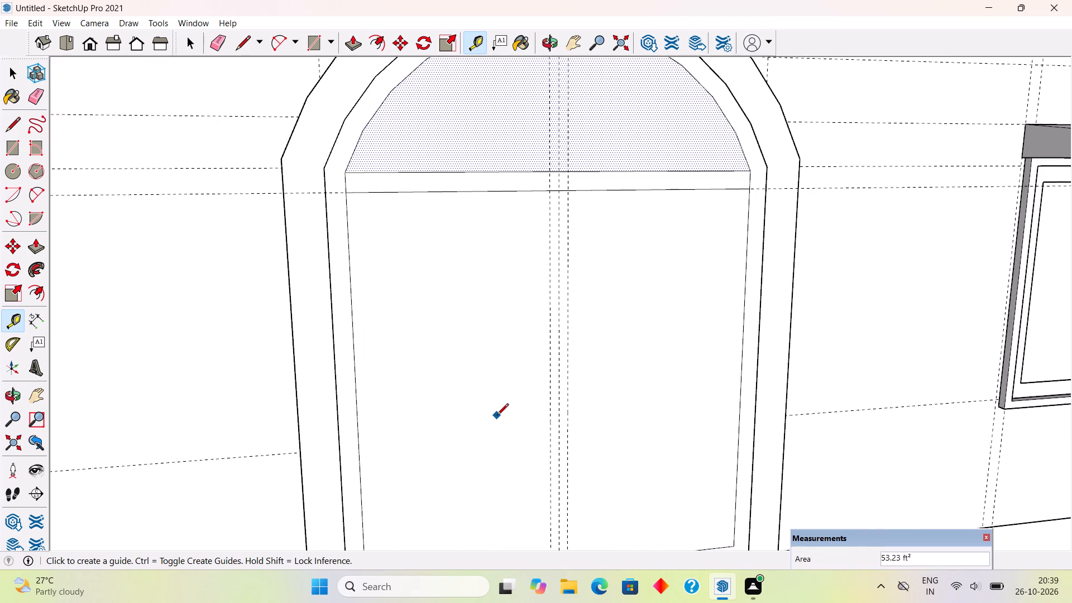
{"action": "scroll", "coordinate": [500, 383], "scroll_direction": "down", "scroll_amount": 4}
{"action": "left_click", "coordinate": [535, 508]}
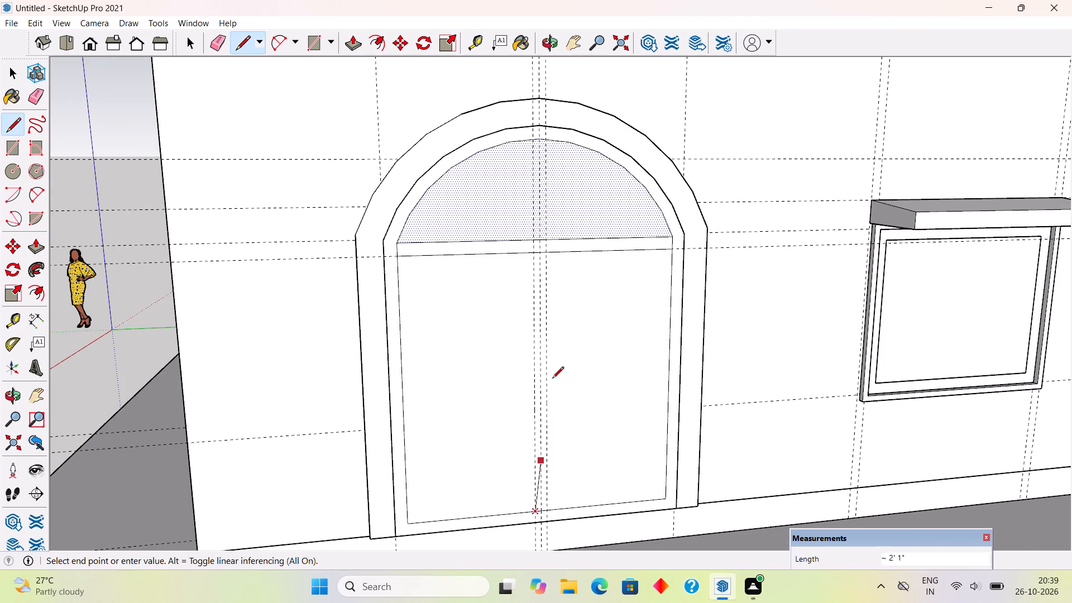
{"action": "scroll", "coordinate": [529, 141], "scroll_direction": "up", "scroll_amount": 10}
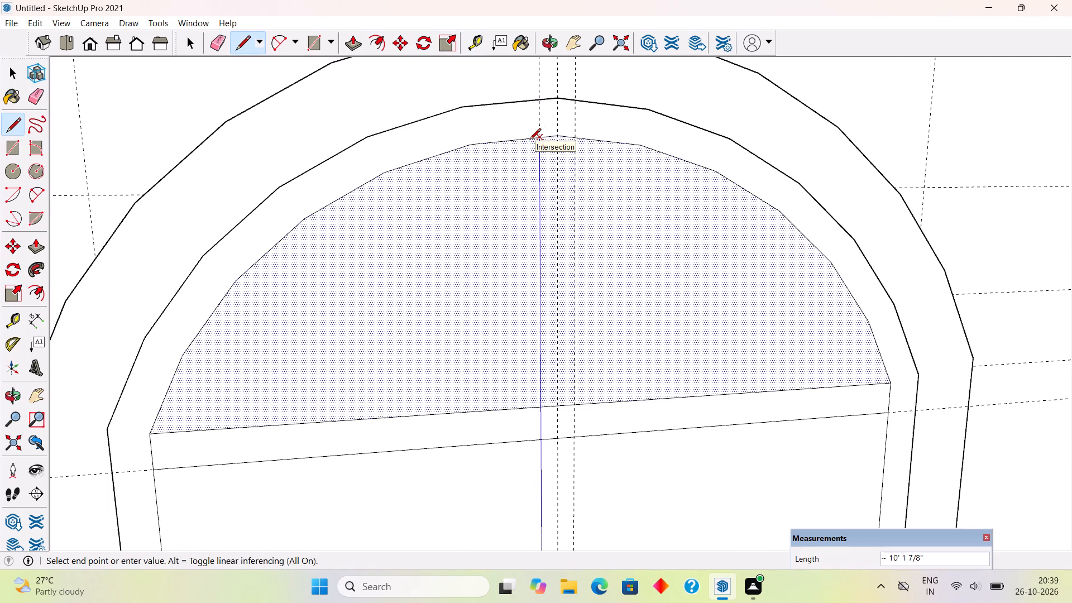
{"action": "left_click", "coordinate": [538, 141]}
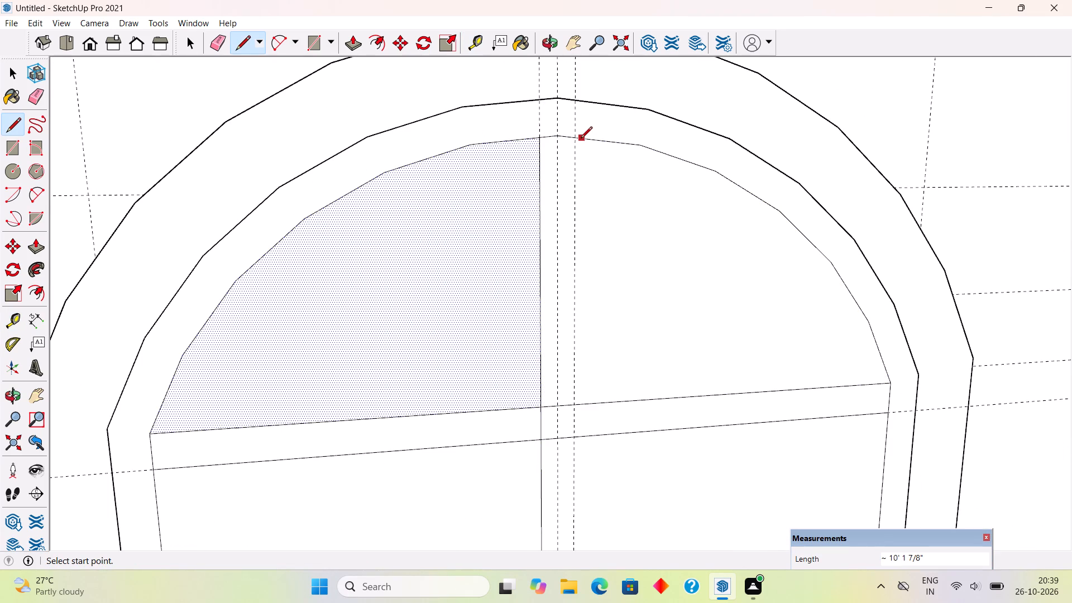
{"action": "left_click", "coordinate": [577, 141]}
{"action": "scroll", "coordinate": [575, 193], "scroll_direction": "down", "scroll_amount": 15}
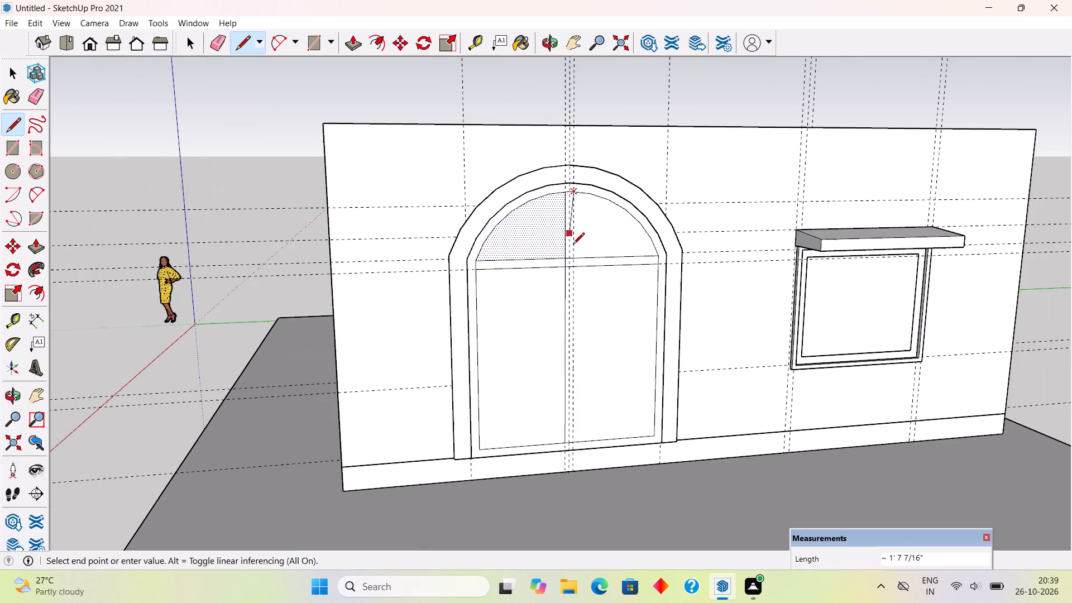
{"action": "scroll", "coordinate": [580, 454], "scroll_direction": "up", "scroll_amount": 16}
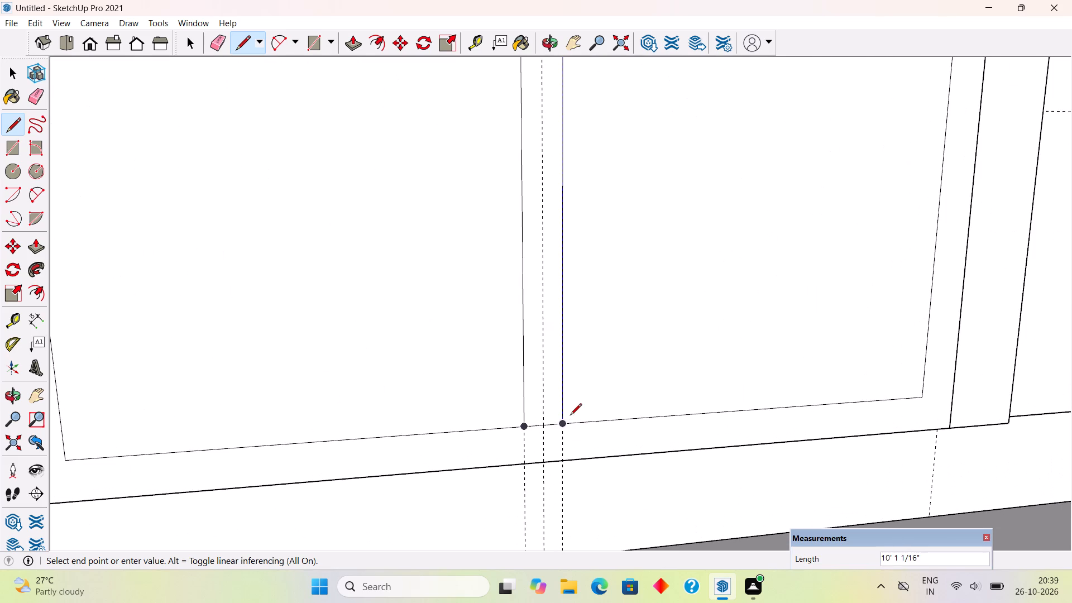
{"action": "left_click", "coordinate": [568, 419]}
{"action": "key", "text": "space"}
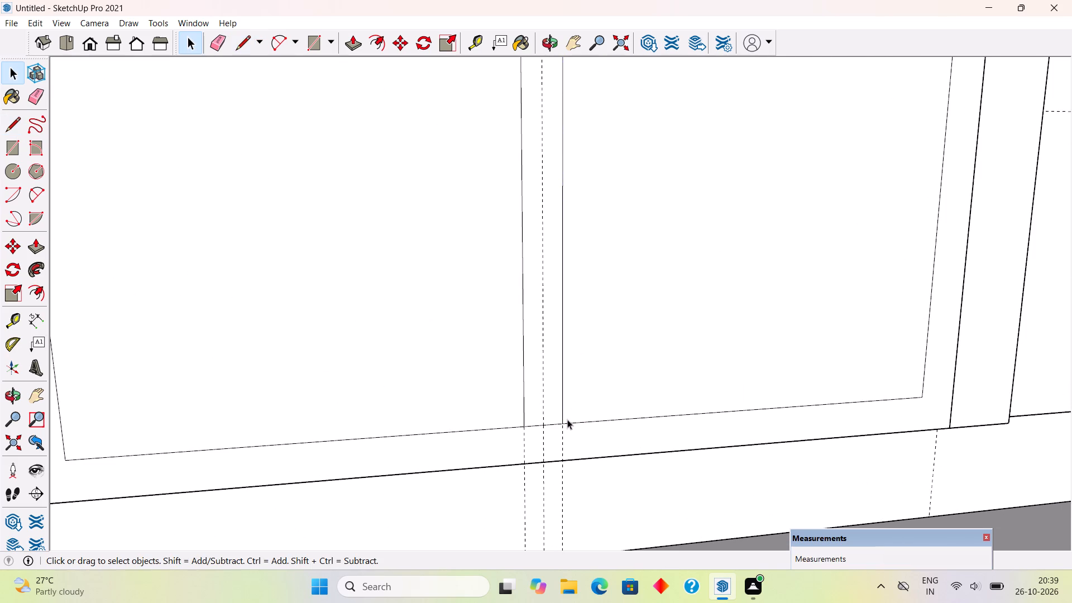
Place a horizontal guide 2.5' above the inner door face's bottom edge and another 4" above that guide.
{"action": "scroll", "coordinate": [567, 419], "scroll_direction": "down", "scroll_amount": 6}
{"action": "scroll", "coordinate": [536, 386], "scroll_direction": "down", "scroll_amount": 7}
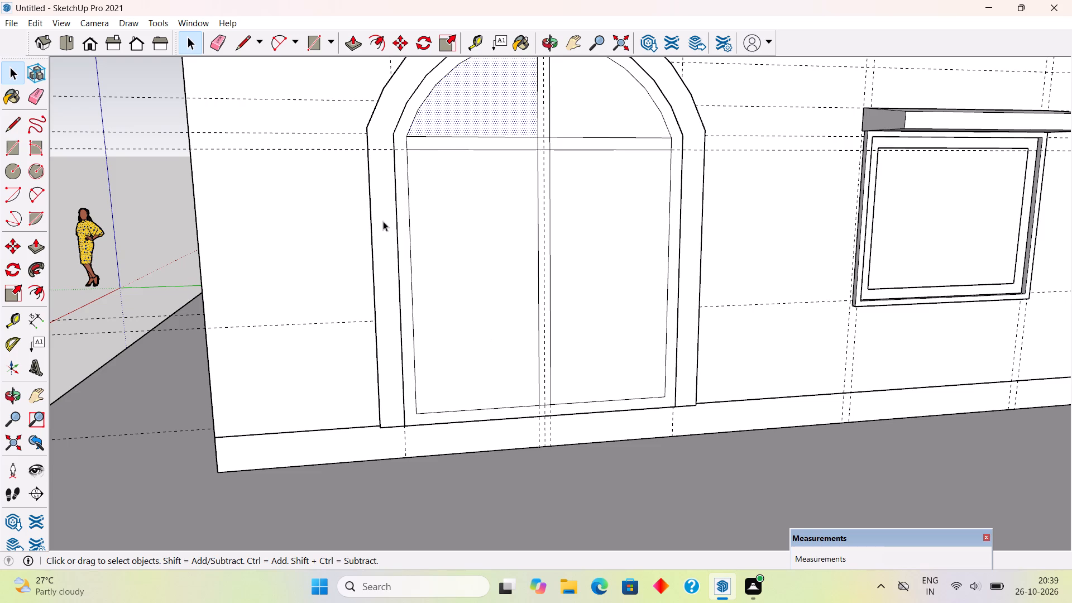
{"action": "middle_click_drag", "start_coordinate": [387, 253], "coordinate": [418, 293]}
{"action": "key", "text": "t"}
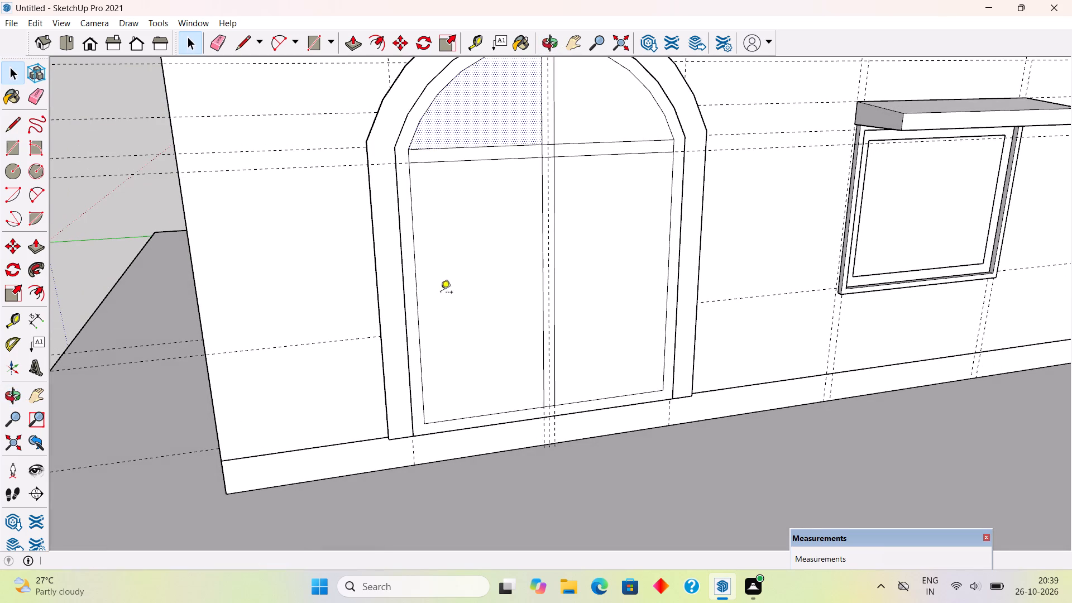
{"action": "left_click", "coordinate": [500, 415]}
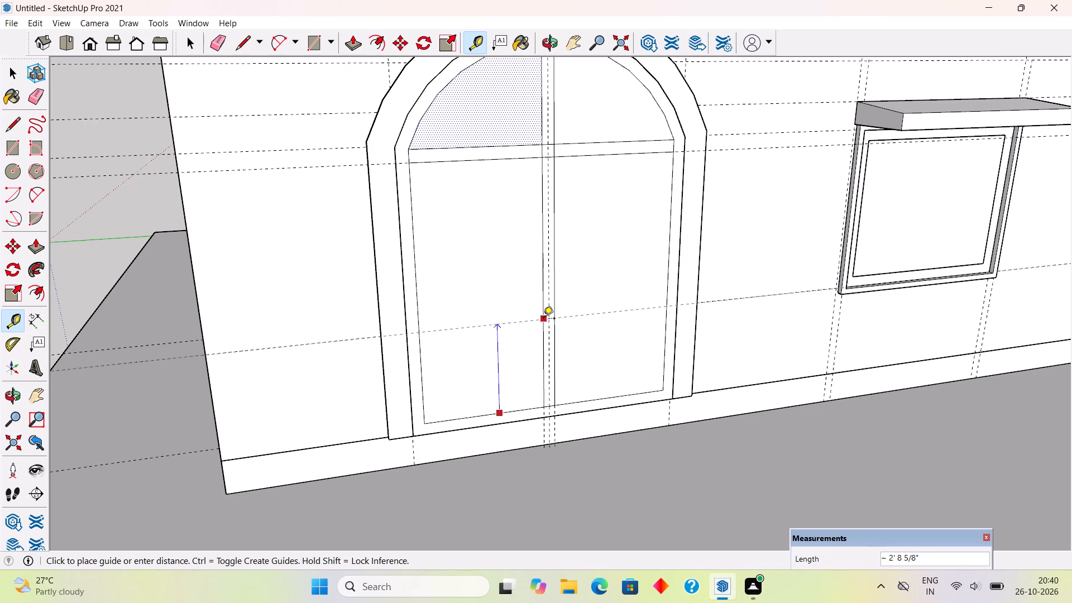
{"action": "scroll", "coordinate": [543, 319], "scroll_direction": "down", "scroll_amount": 5}
{"action": "middle_click_drag", "start_coordinate": [530, 300], "coordinate": [502, 213]}
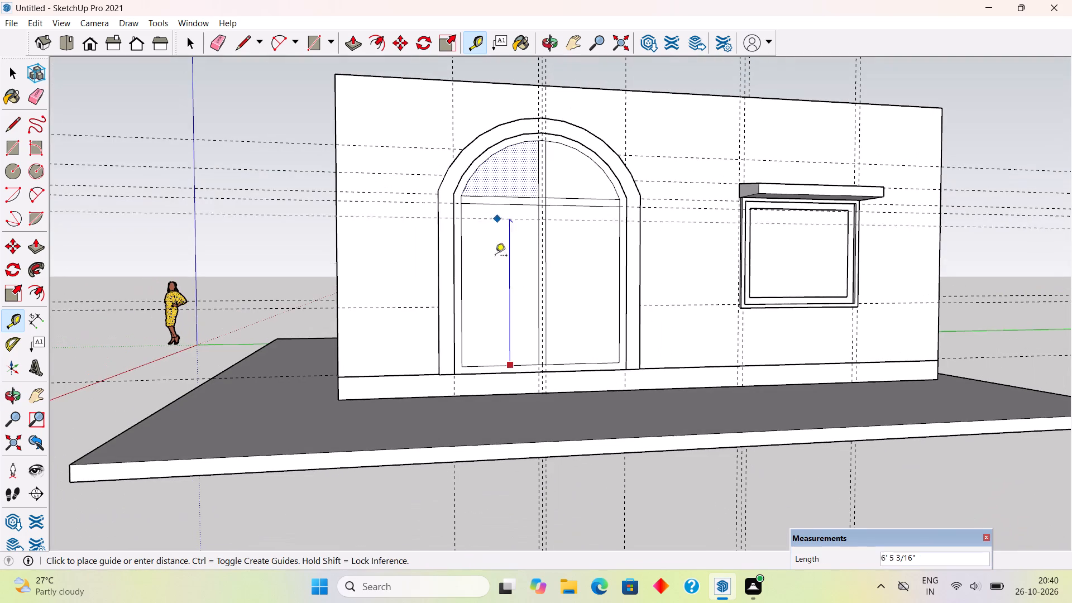
{"action": "scroll", "coordinate": [510, 305], "scroll_direction": "up", "scroll_amount": 6}
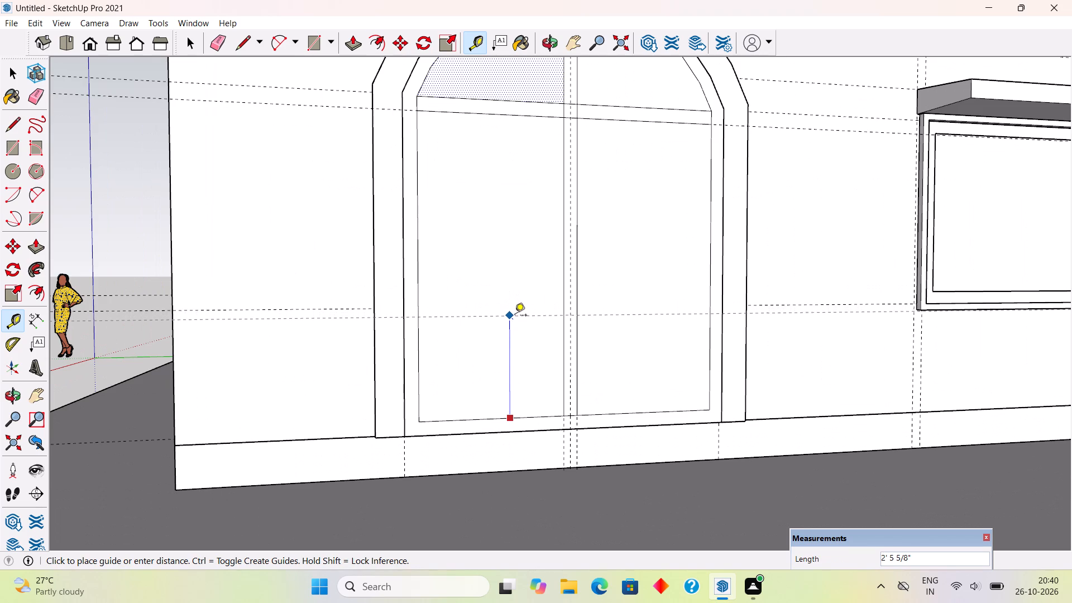
{"action": "type", "text": "2.5'"}
{"action": "key", "text": "Return"}
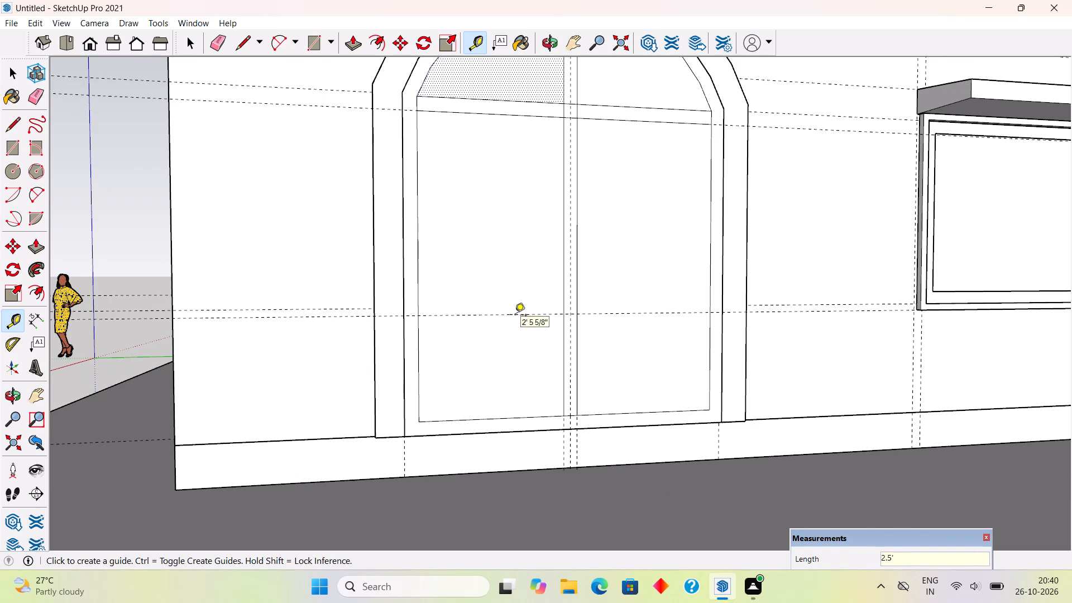
{"action": "left_click", "coordinate": [515, 316]}
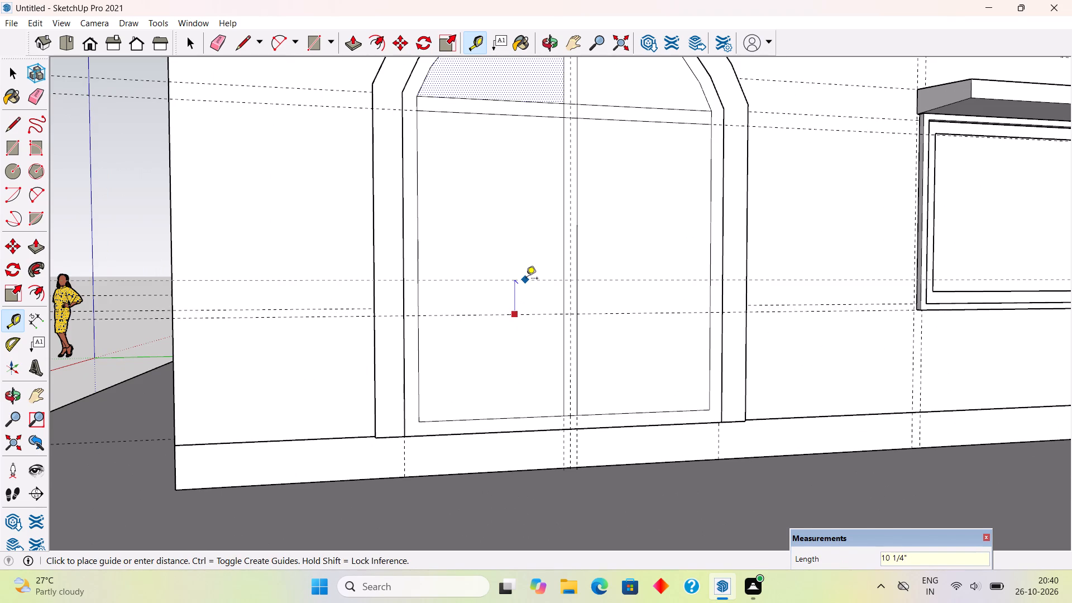
{"action": "type", "text": "4\""}
{"action": "key", "text": "Return"}
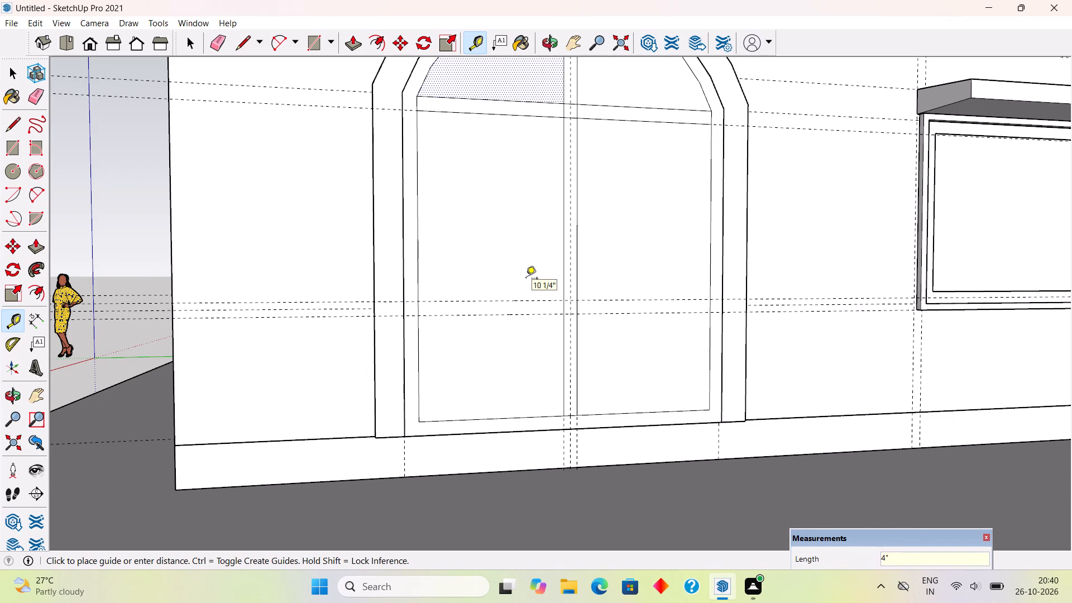
Place a vertical guide at the midpoint of the left door leaf and another 2" from it towards the door's centre.
{"action": "left_click", "coordinate": [419, 247]}
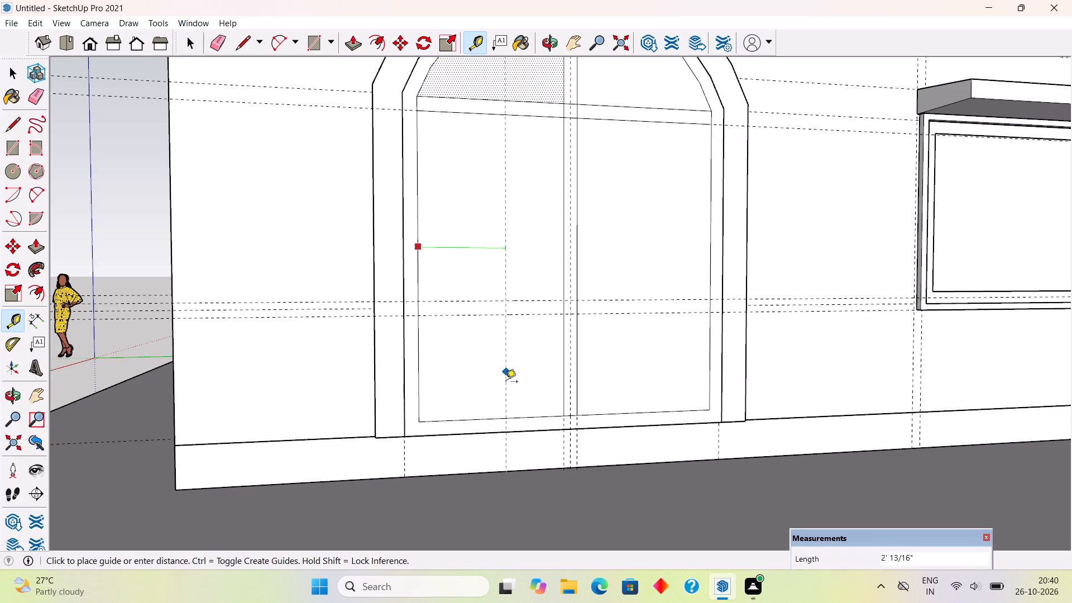
{"action": "left_click", "coordinate": [498, 423]}
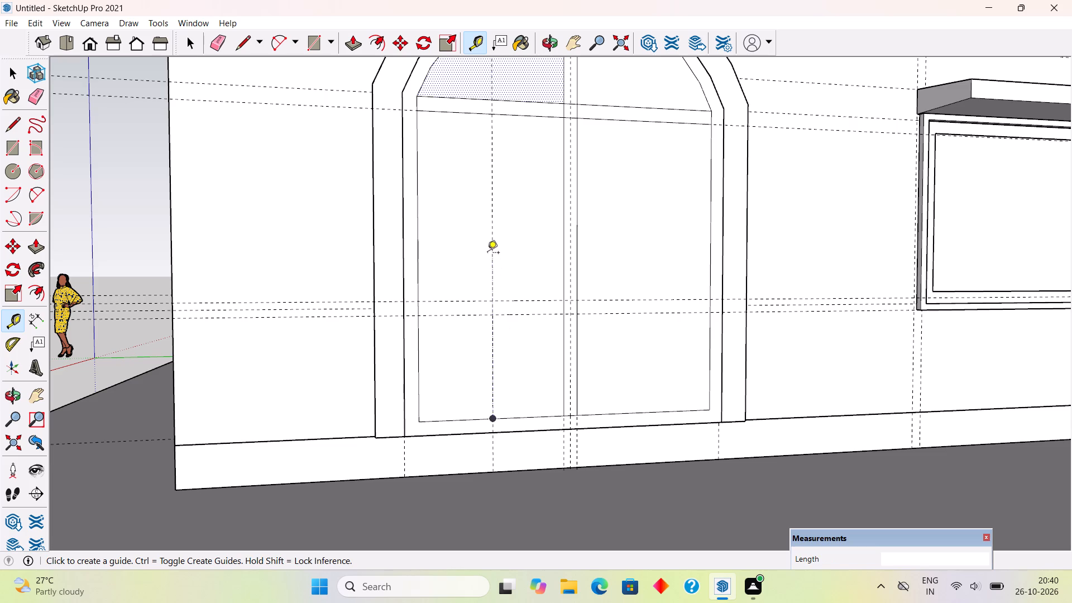
{"action": "left_click", "coordinate": [494, 210]}
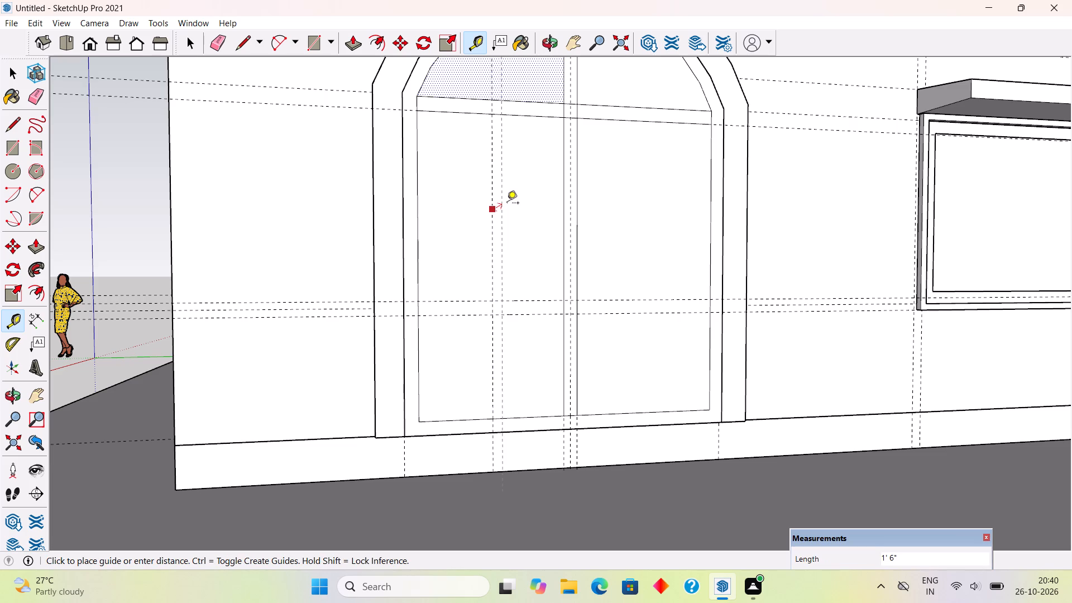
{"action": "type", "text": "2\""}
{"action": "key", "text": "Return"}
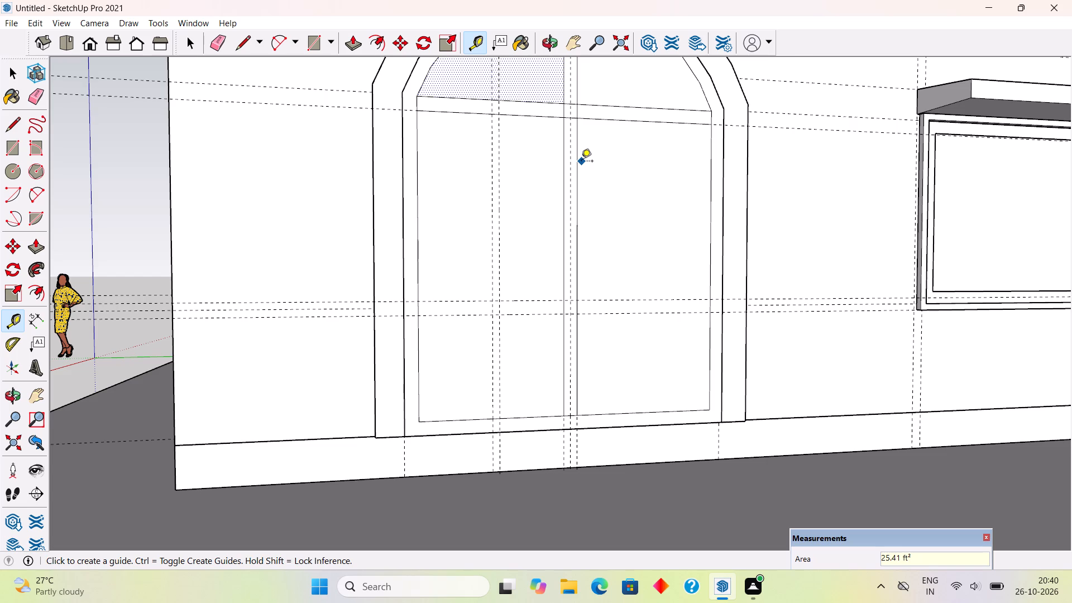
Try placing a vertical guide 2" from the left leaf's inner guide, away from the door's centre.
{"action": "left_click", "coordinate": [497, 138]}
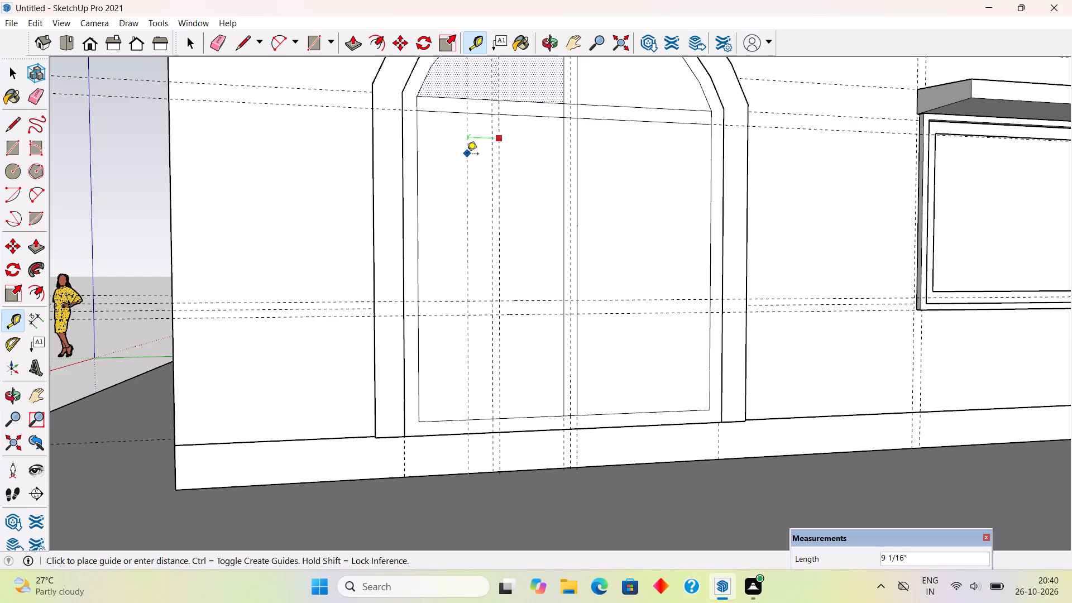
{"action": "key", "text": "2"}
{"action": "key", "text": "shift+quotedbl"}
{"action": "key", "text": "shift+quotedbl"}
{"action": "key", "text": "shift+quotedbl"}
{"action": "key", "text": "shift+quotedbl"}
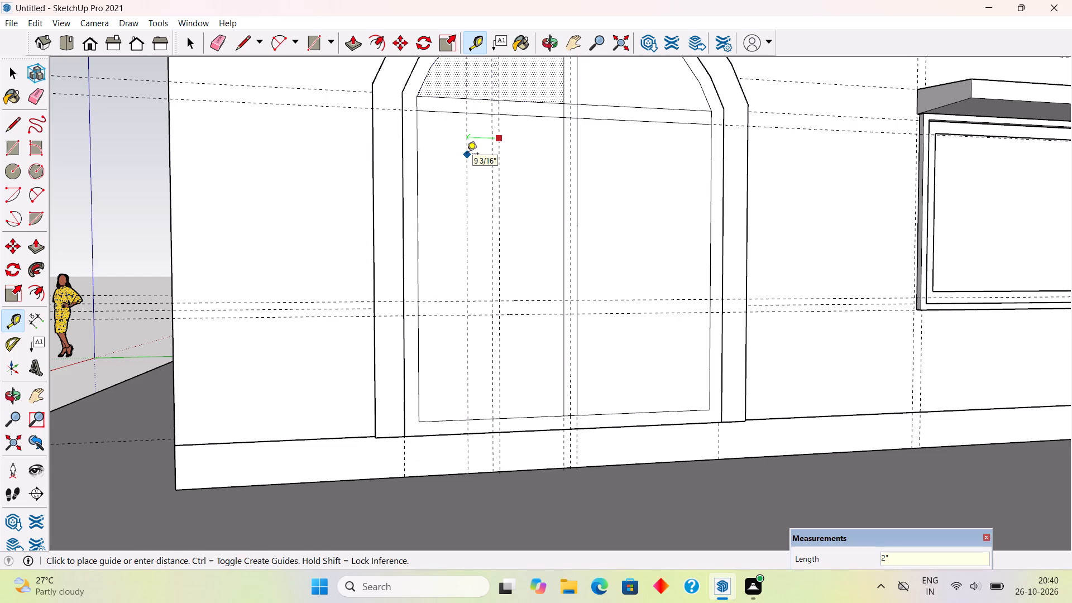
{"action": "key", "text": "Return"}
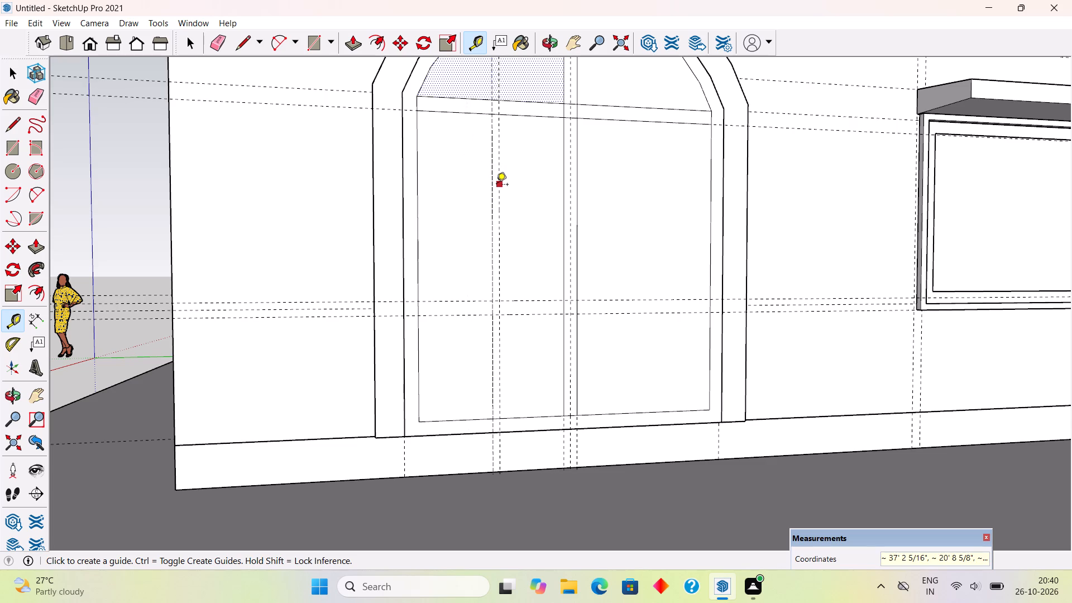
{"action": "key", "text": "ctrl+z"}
Place a vertical guide 4" from the left leaf's guide nearest the door's centre, on the outer side.
{"action": "left_click", "coordinate": [496, 189]}
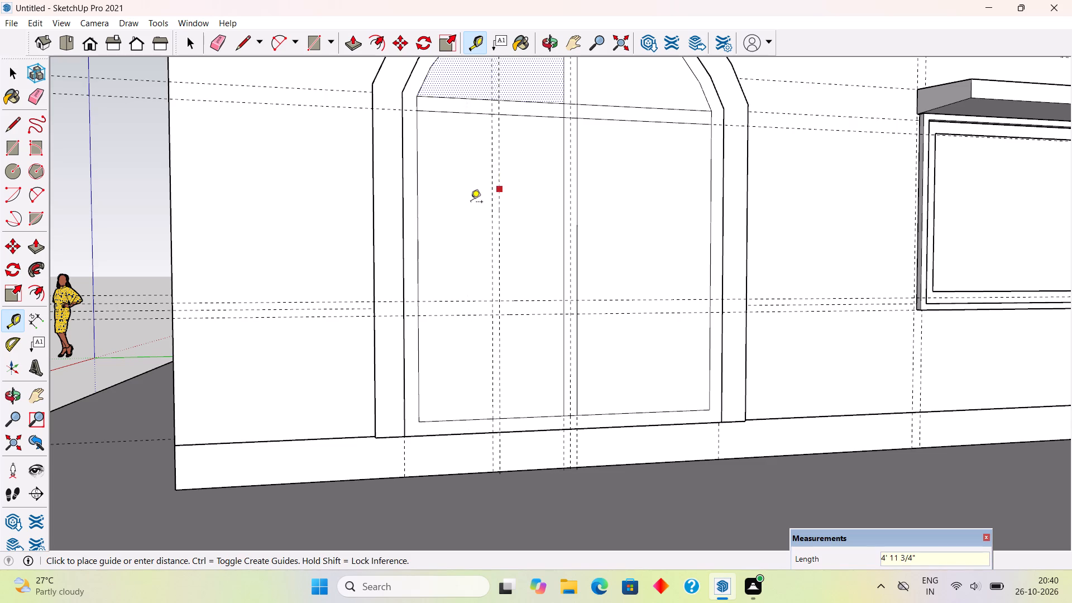
{"action": "key", "text": "4"}
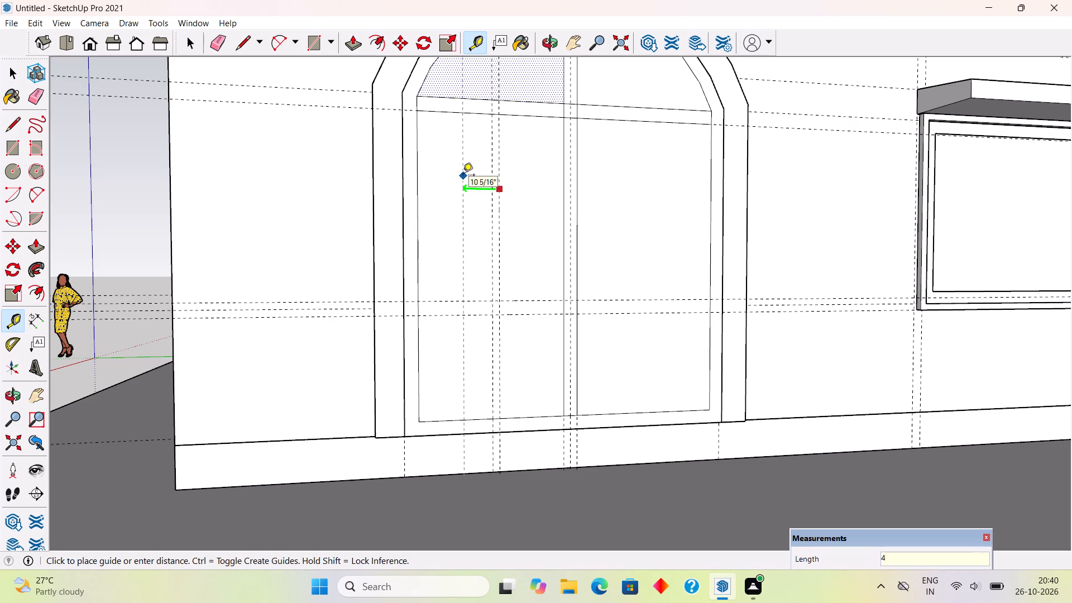
{"action": "key", "text": "Return"}
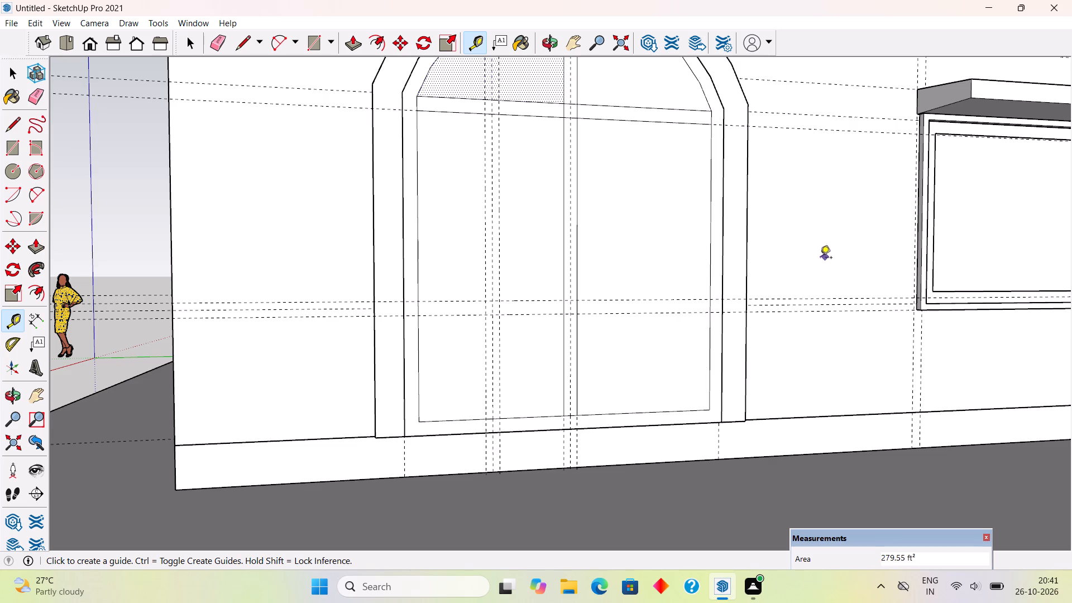
Place vertical guides at the right door leaf's midpoint, 2" outward from it, and 4" back from that one towards the centre.
{"action": "scroll", "coordinate": [571, 253], "scroll_direction": "down", "scroll_amount": 1}
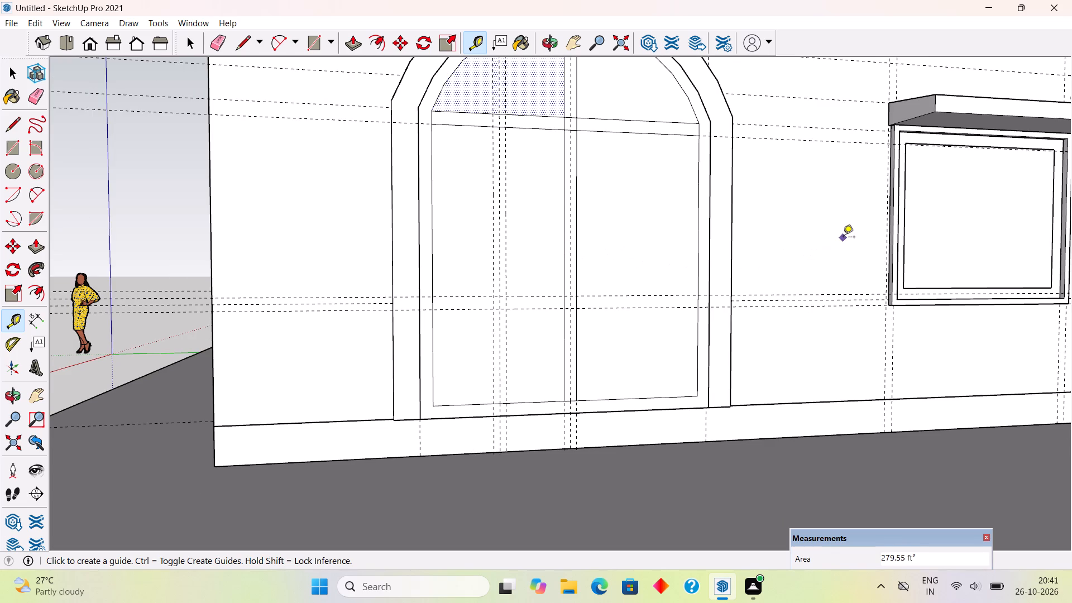
{"action": "scroll", "coordinate": [843, 238], "scroll_direction": "up", "scroll_amount": 3}
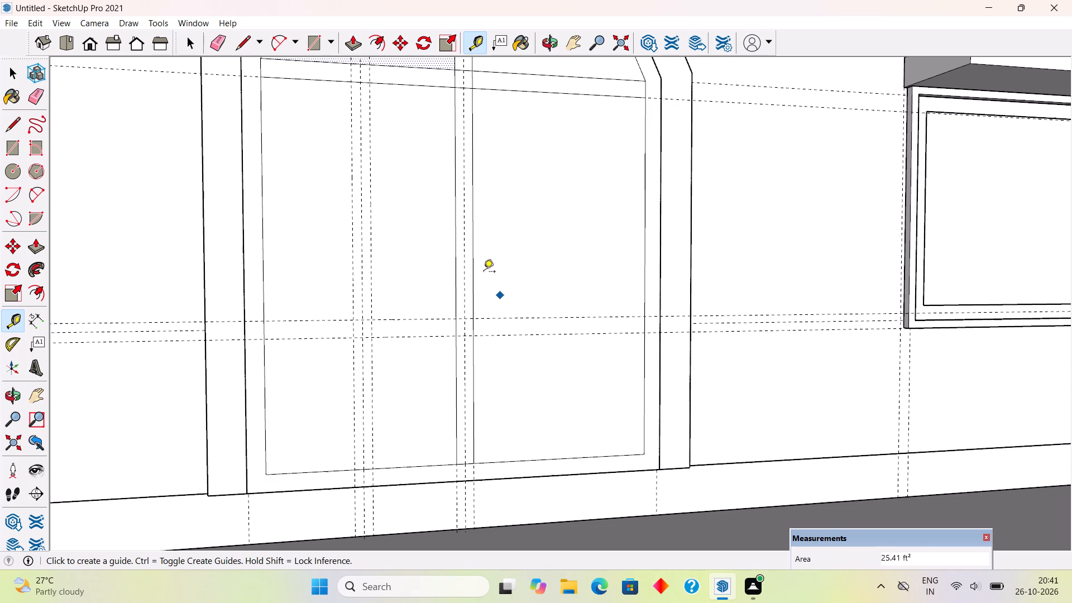
{"action": "left_click", "coordinate": [471, 260]}
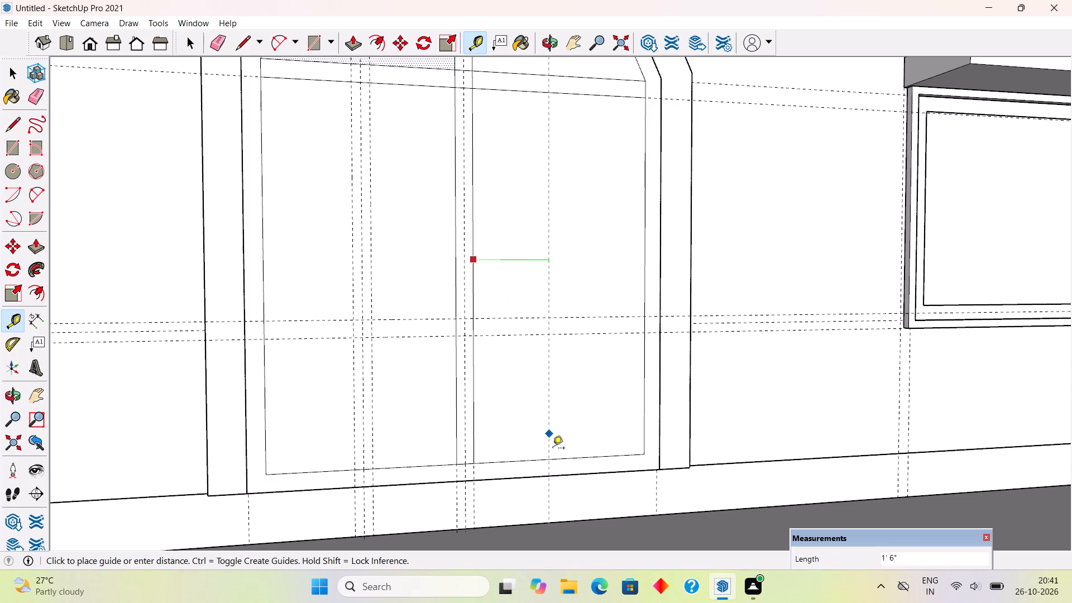
{"action": "left_click", "coordinate": [567, 458]}
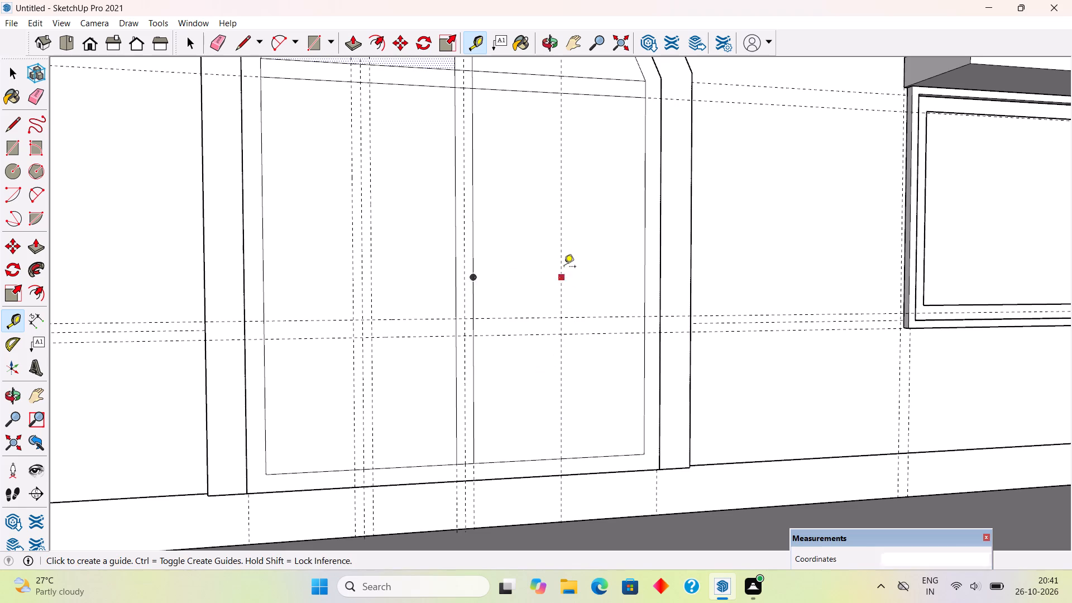
{"action": "left_click", "coordinate": [564, 266]}
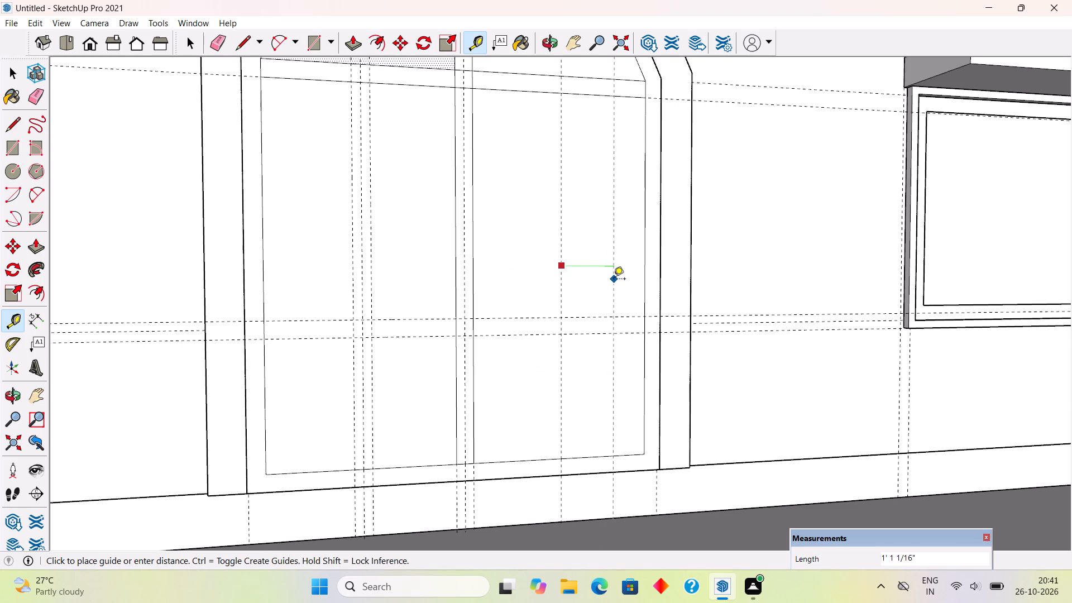
{"action": "type", "text": "2\""}
{"action": "key", "text": "Return"}
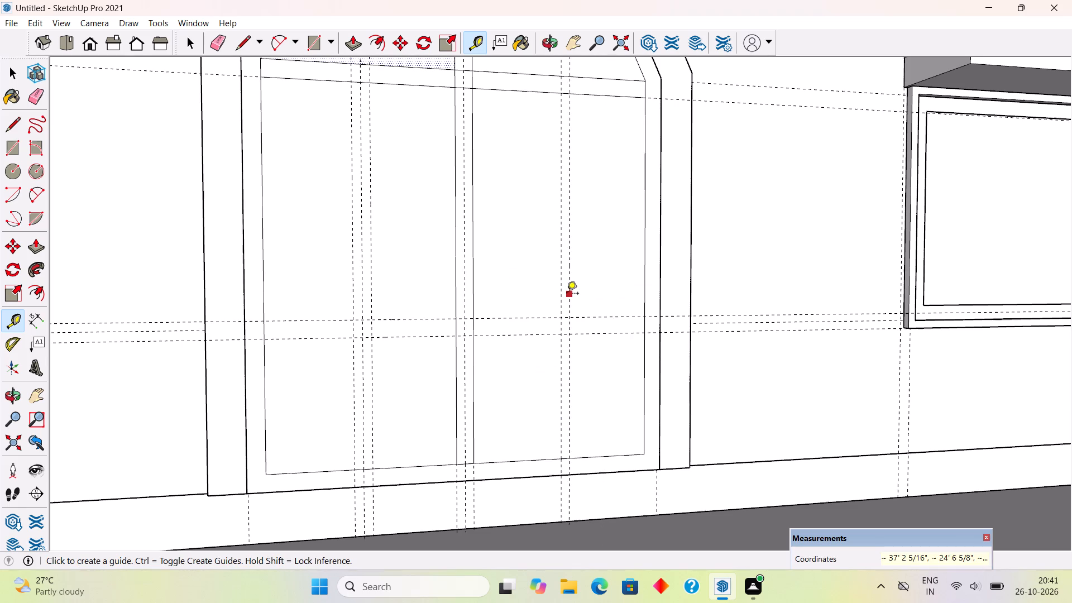
{"action": "left_click", "coordinate": [567, 294]}
{"action": "key", "text": "4"}
{"action": "key", "text": "shift+quotedbl"}
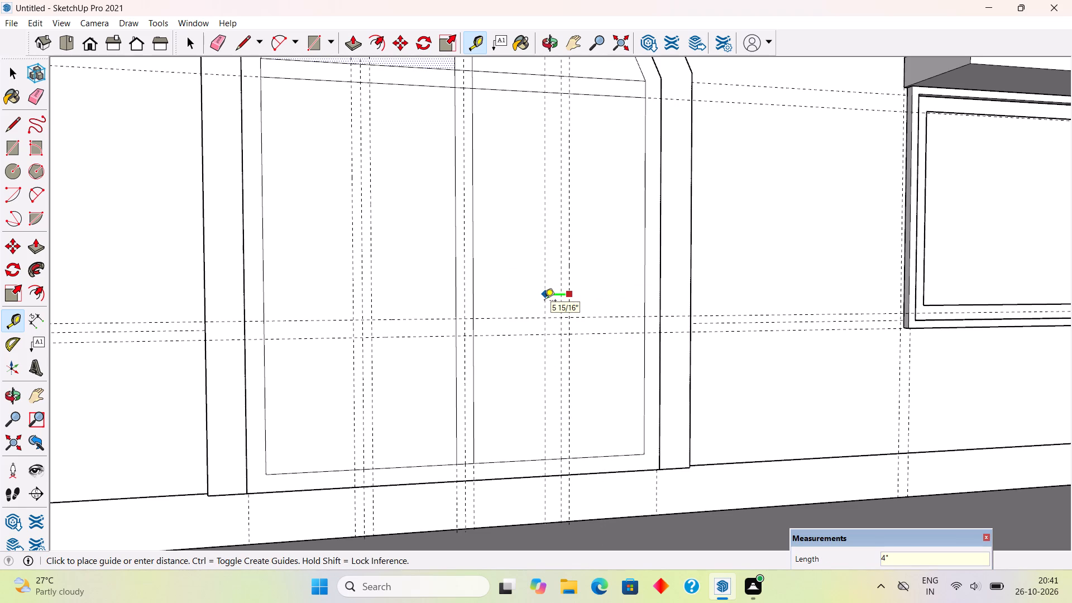
{"action": "key", "text": "Return"}
{"action": "key", "text": "space"}
Draw two vertical lines in each door leaf along its outermost guides, from the transom's lower line to the bottom edge.
{"action": "scroll", "coordinate": [543, 301], "scroll_direction": "down", "scroll_amount": 5}
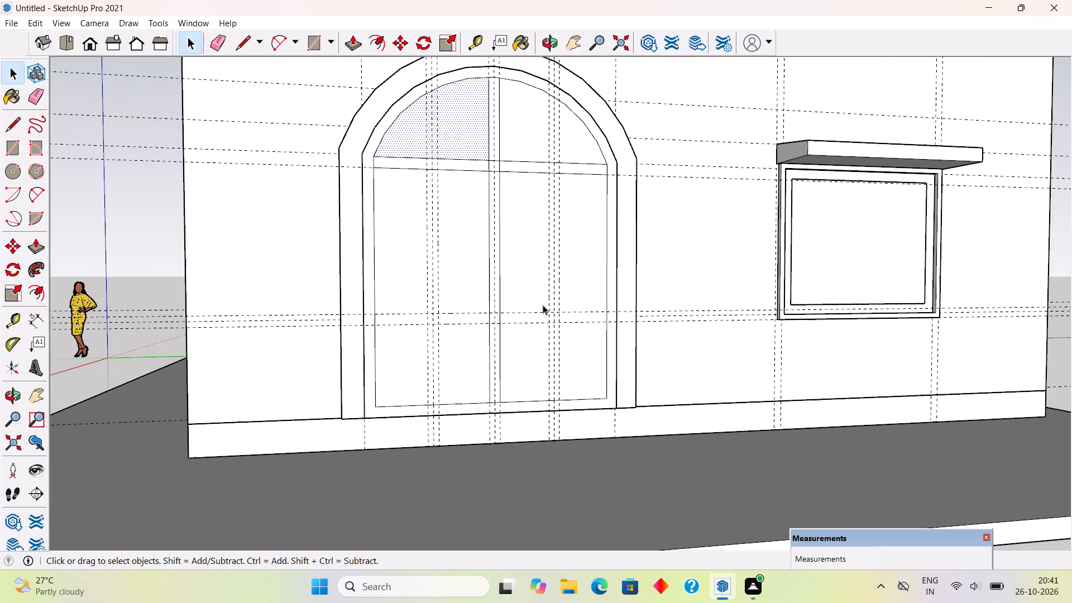
{"action": "middle_click_drag", "start_coordinate": [427, 145], "coordinate": [433, 219]}
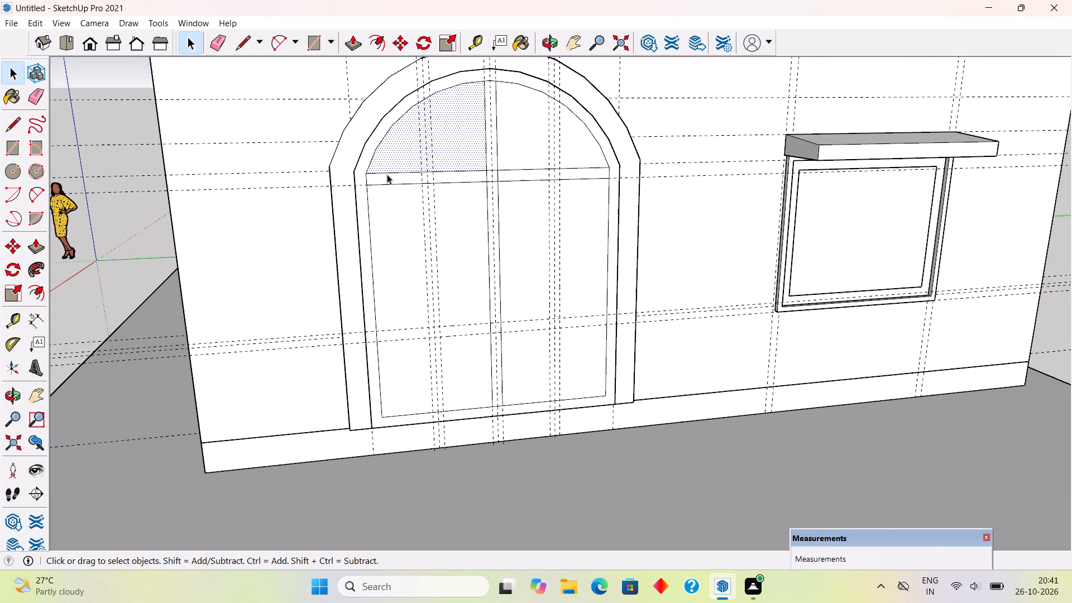
{"action": "key", "text": "l"}
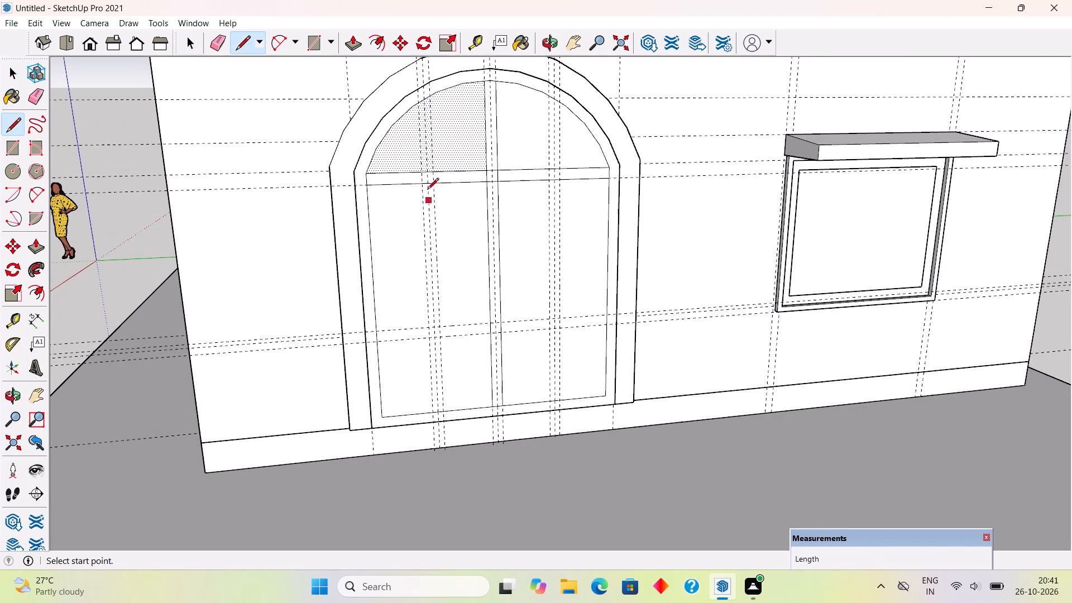
{"action": "left_click", "coordinate": [419, 185]}
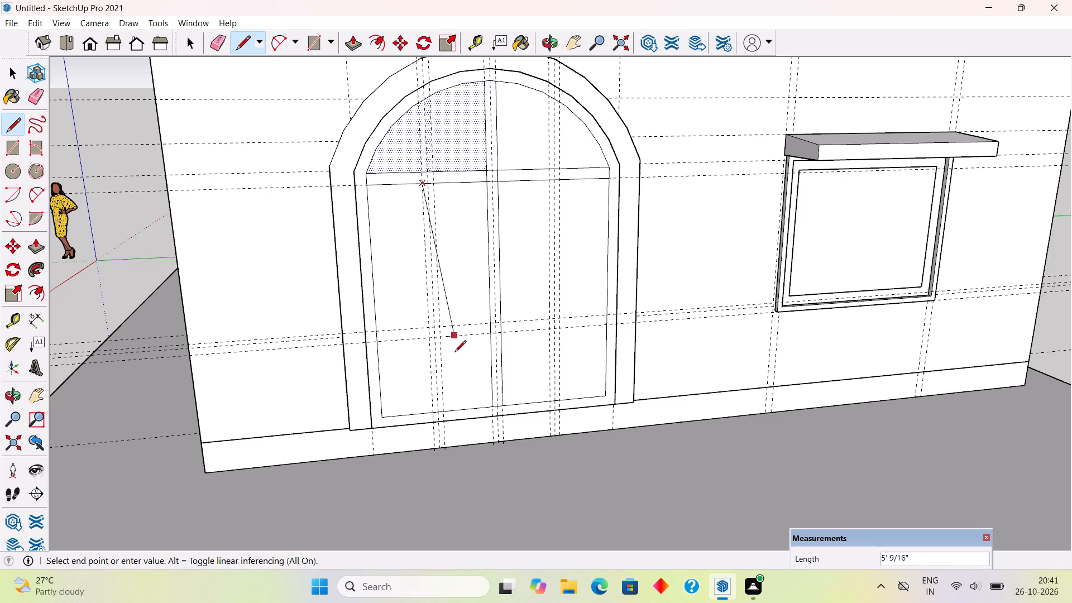
{"action": "left_click", "coordinate": [433, 411]}
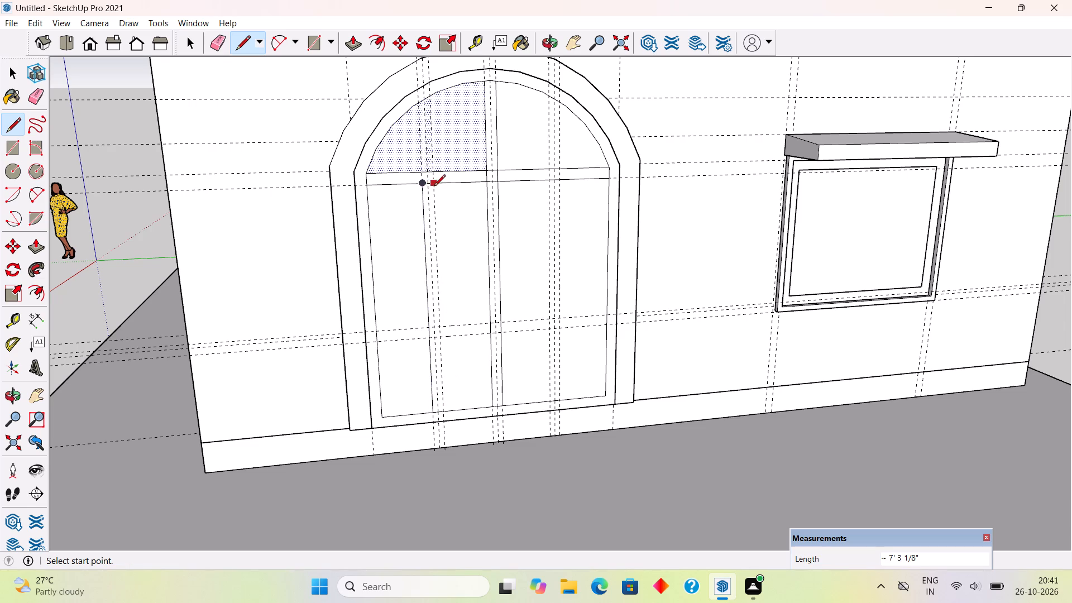
{"action": "left_click", "coordinate": [435, 185]}
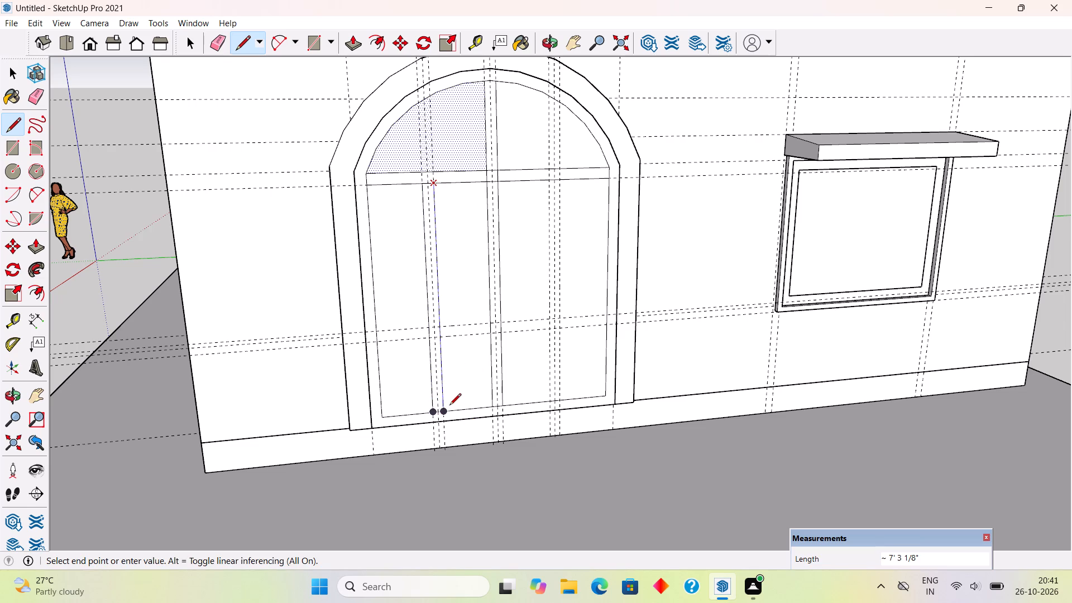
{"action": "left_click", "coordinate": [449, 406]}
{"action": "left_click", "coordinate": [551, 180]}
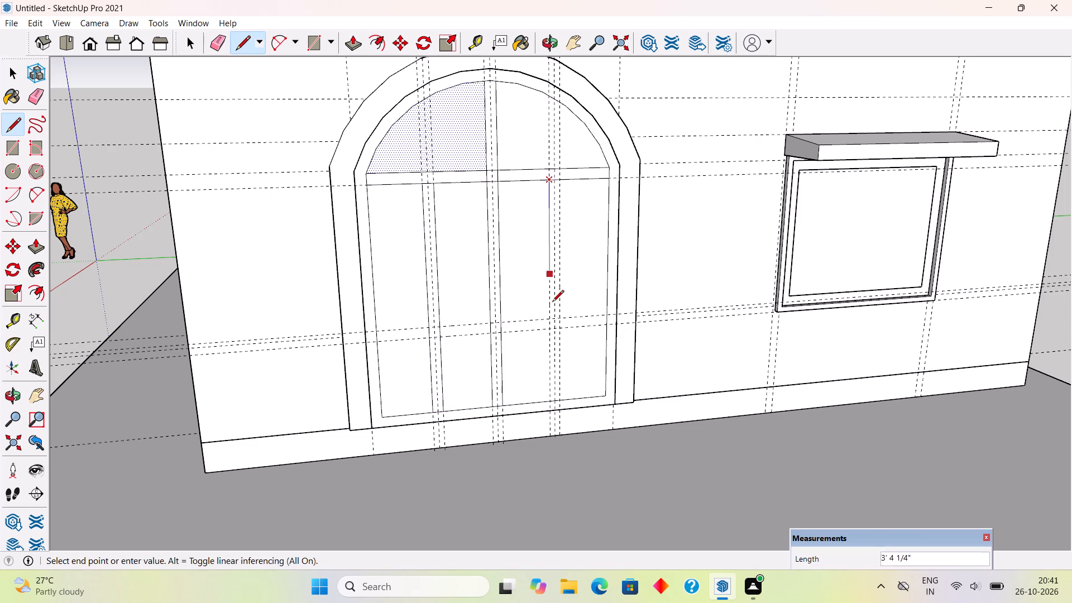
{"action": "left_click", "coordinate": [551, 398]}
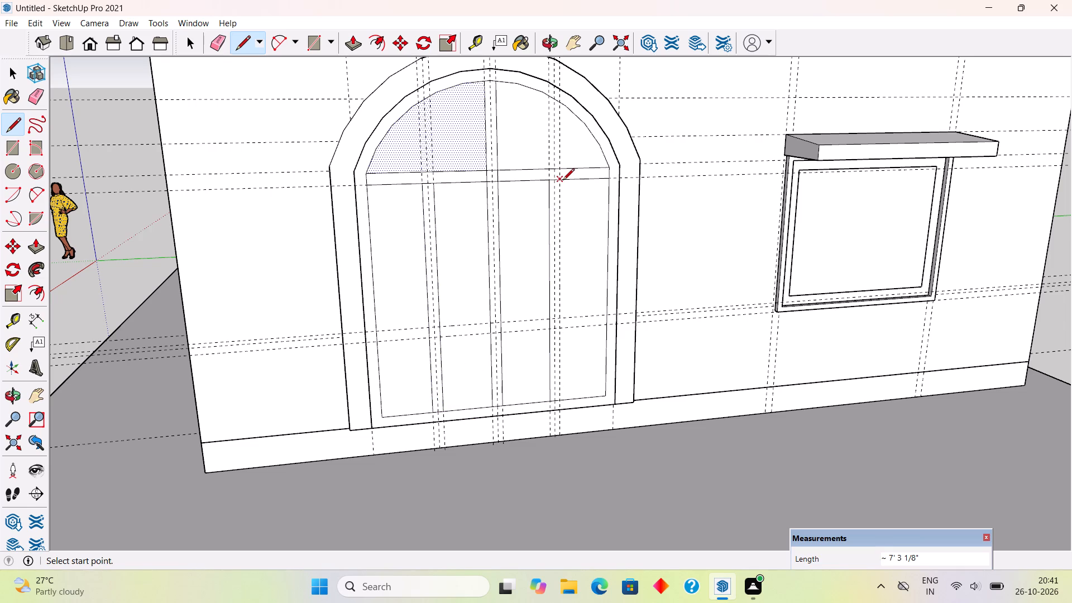
{"action": "left_click", "coordinate": [563, 181]}
{"action": "left_click", "coordinate": [561, 401]}
{"action": "key", "text": "space"}
Place a horizontal guide 4" above the bottom edge of the arched fanlight.
{"action": "scroll", "coordinate": [410, 165], "scroll_direction": "up", "scroll_amount": 6}
{"action": "scroll", "coordinate": [418, 173], "scroll_direction": "down", "scroll_amount": 7}
{"action": "middle_click_drag", "start_coordinate": [521, 184], "coordinate": [583, 204]}
{"action": "scroll", "coordinate": [422, 133], "scroll_direction": "up", "scroll_amount": 1}
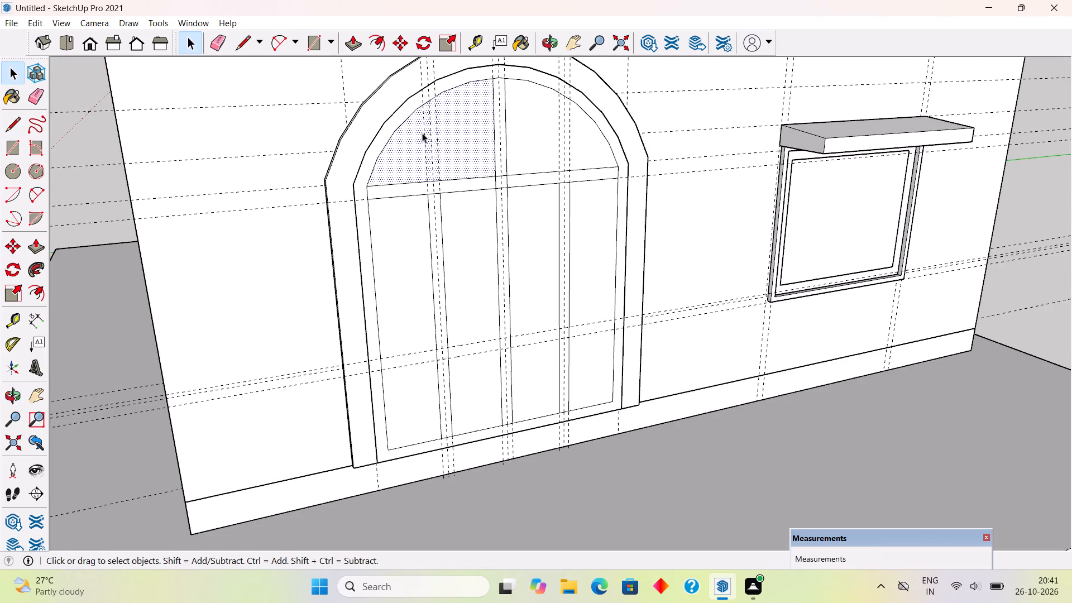
{"action": "scroll", "coordinate": [422, 133], "scroll_direction": "up", "scroll_amount": 1}
{"action": "middle_click_drag", "start_coordinate": [426, 137], "coordinate": [451, 156]}
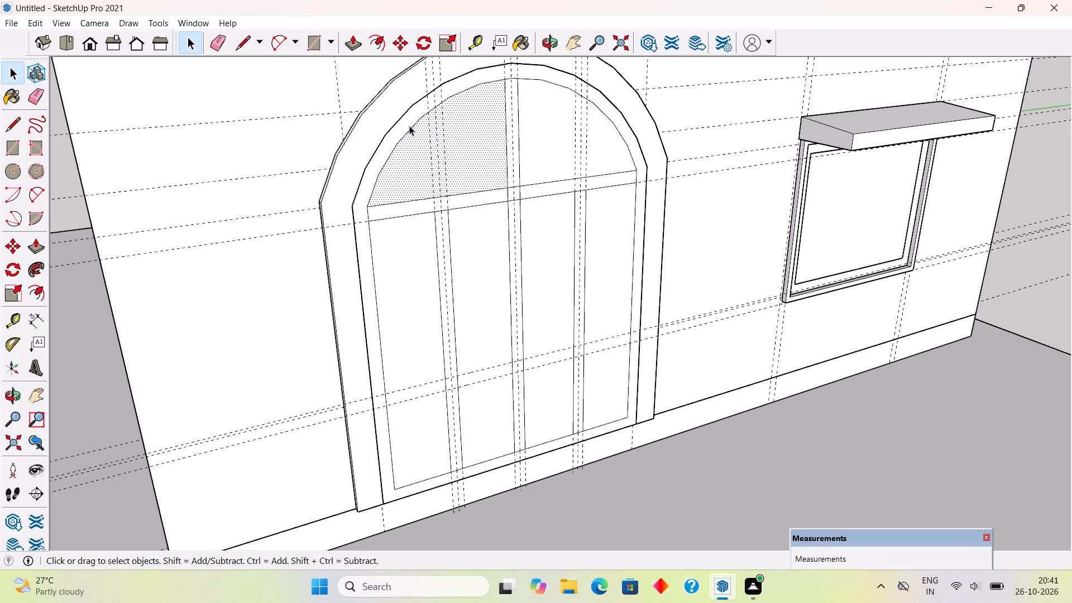
{"action": "middle_click_drag", "start_coordinate": [409, 125], "coordinate": [421, 146]}
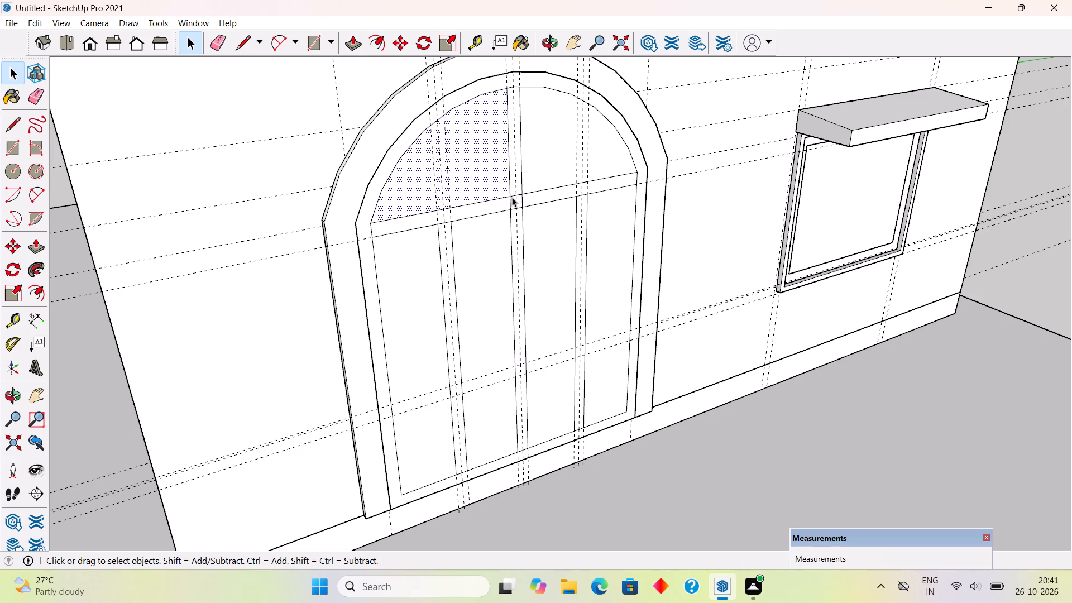
{"action": "key", "text": "t"}
{"action": "left_click", "coordinate": [475, 206]}
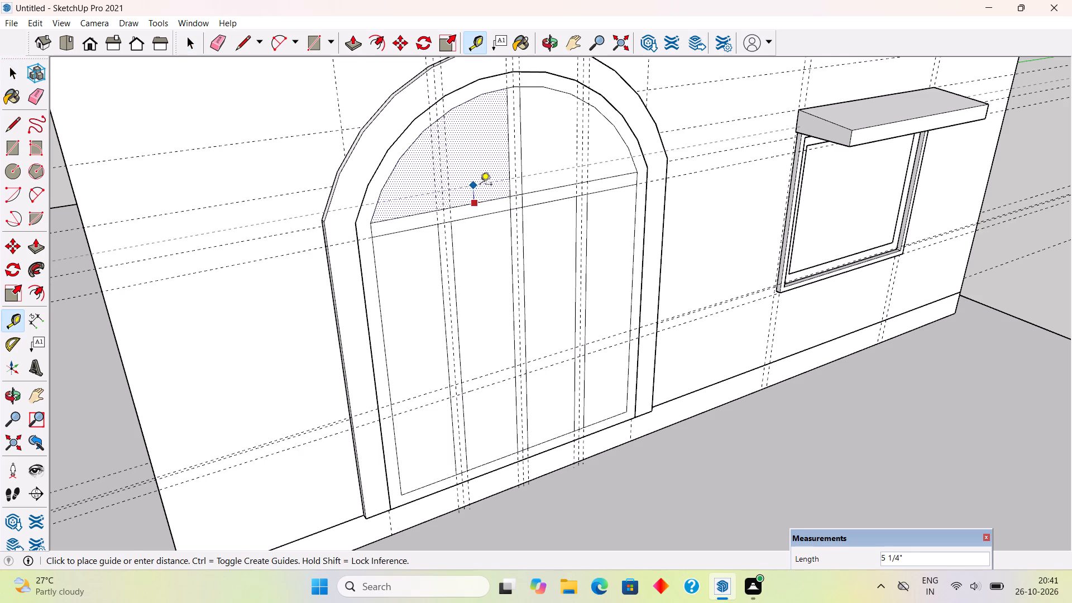
{"action": "key", "text": "4"}
{"action": "key", "text": "shift+quotedbl"}
{"action": "key", "text": "Return"}
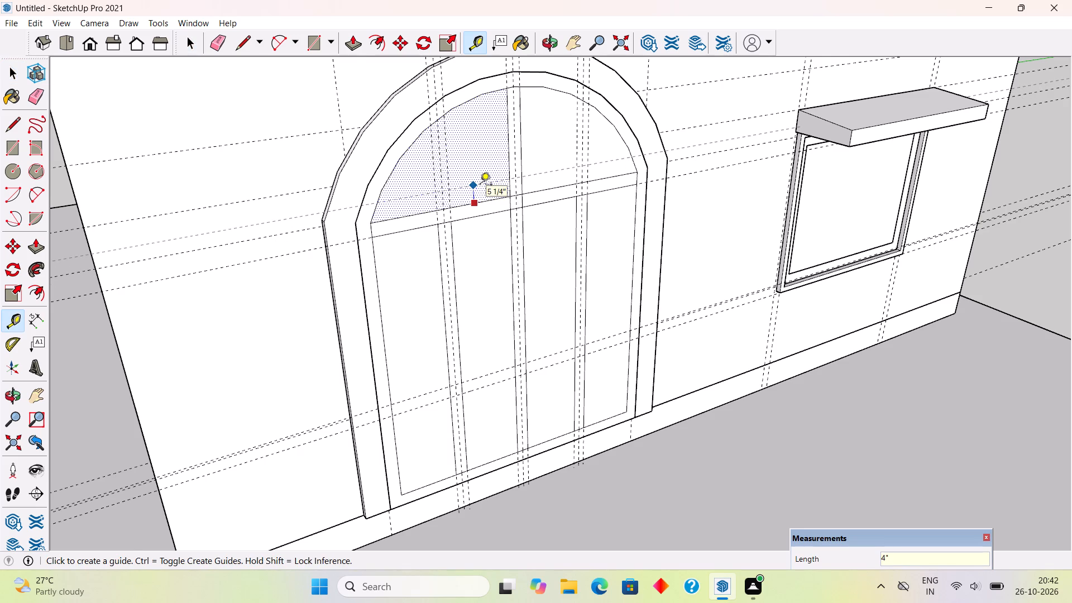
{"action": "key", "text": "space"}
Draw two diagonal lines in the fanlight's left half from the leaf guides' arch intersections to the centre member's foot and 4" guide.
{"action": "middle_click_drag", "start_coordinate": [471, 189], "coordinate": [420, 186]}
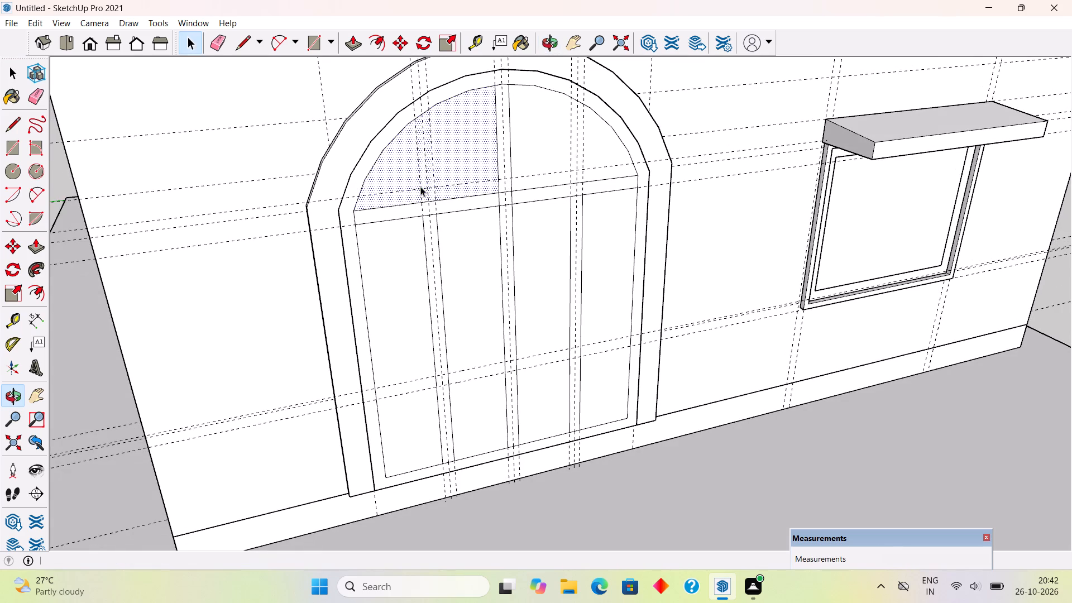
{"action": "key", "text": "l"}
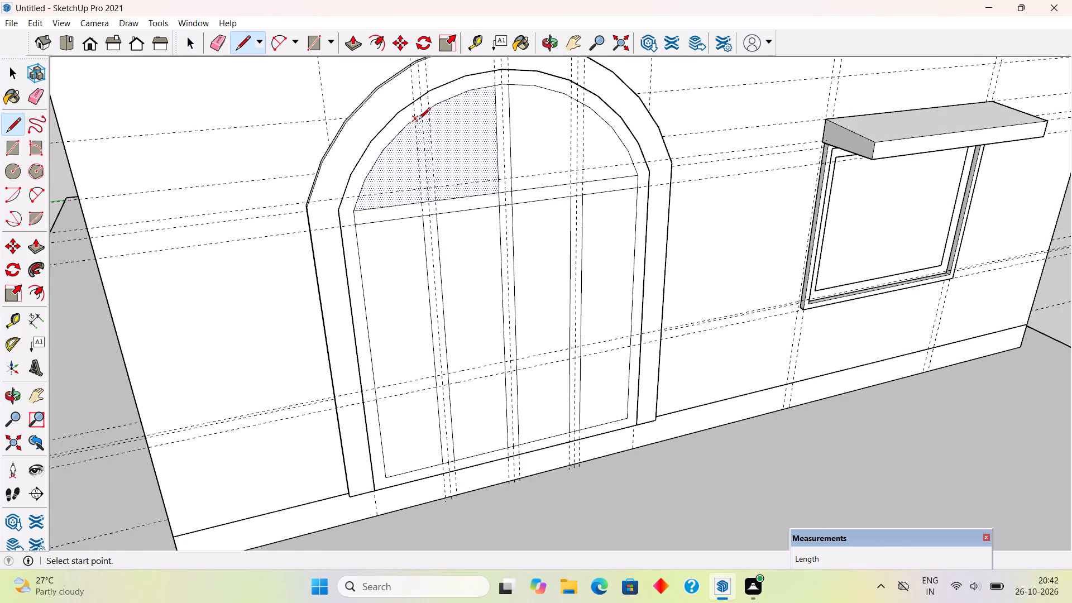
{"action": "left_click", "coordinate": [419, 120]}
{"action": "left_click", "coordinate": [497, 194]}
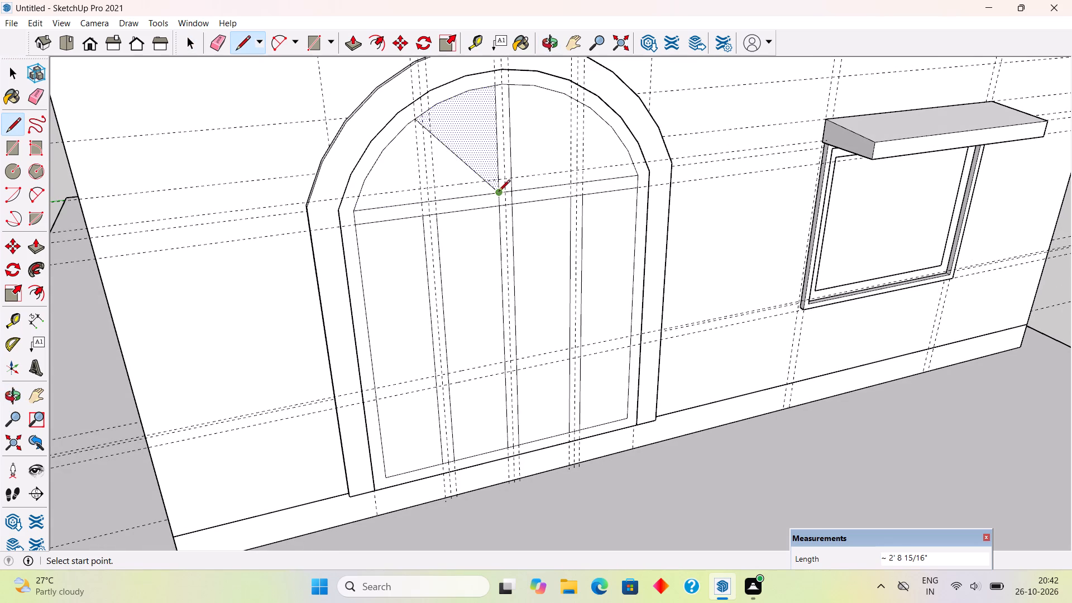
{"action": "left_click", "coordinate": [428, 114]}
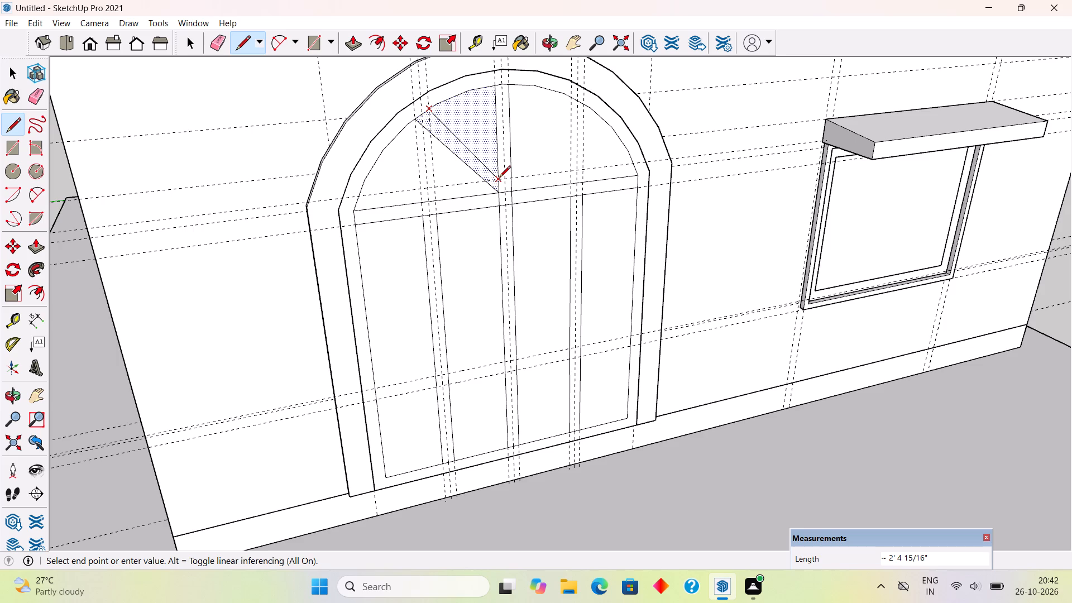
{"action": "left_click", "coordinate": [499, 178]}
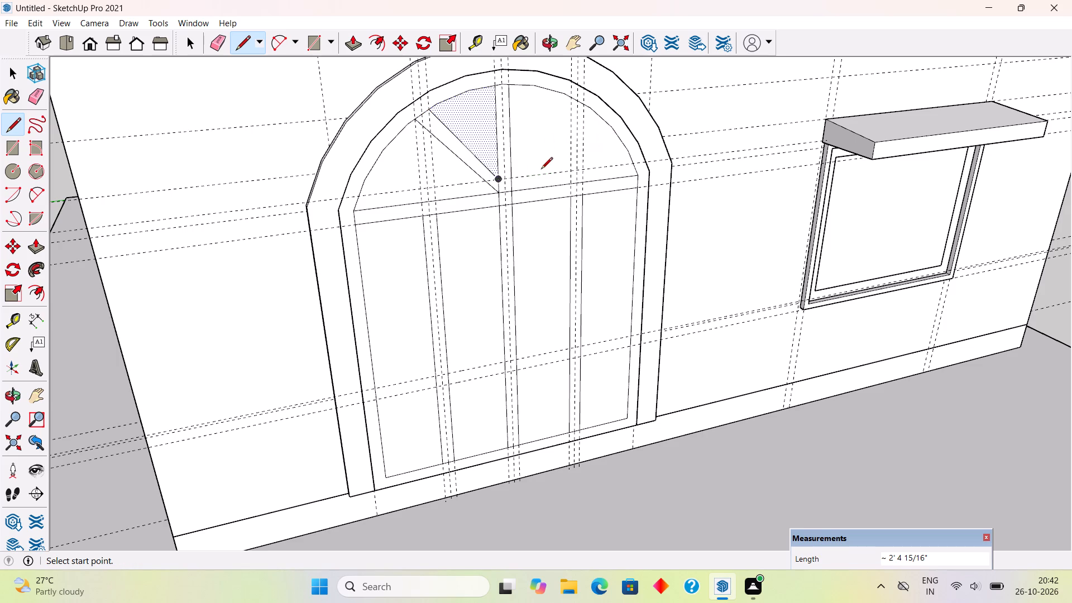
Draw two diagonal lines in the fanlight's right half from the centre member's foot and 4" guide to the leaf guides' arch intersections.
{"action": "left_click", "coordinate": [513, 179]}
{"action": "left_click", "coordinate": [570, 103]}
{"action": "left_click", "coordinate": [513, 191]}
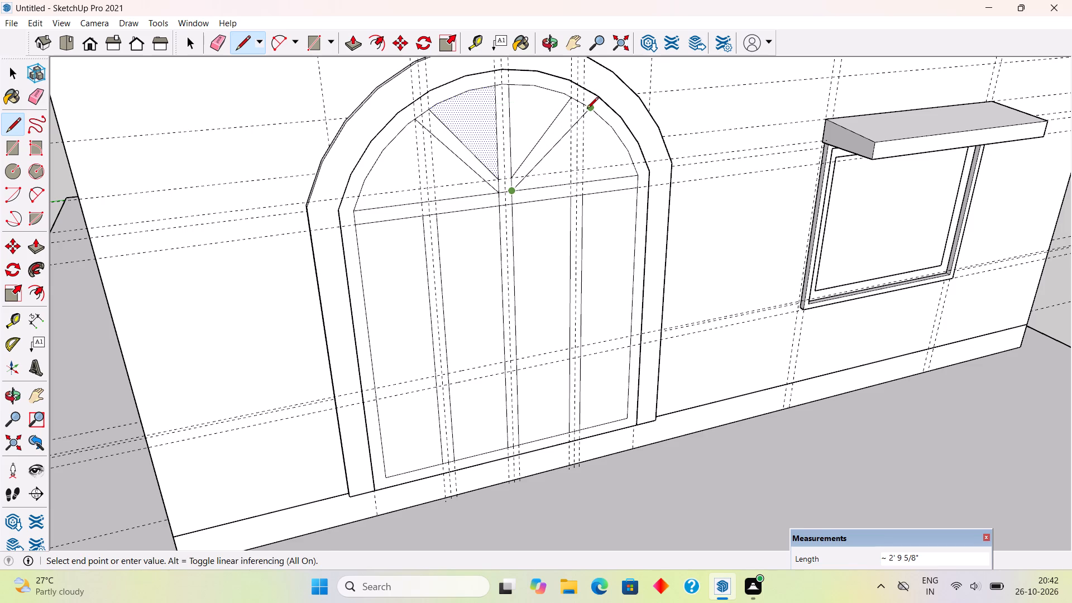
{"action": "scroll", "coordinate": [583, 106], "scroll_direction": "up", "scroll_amount": 5}
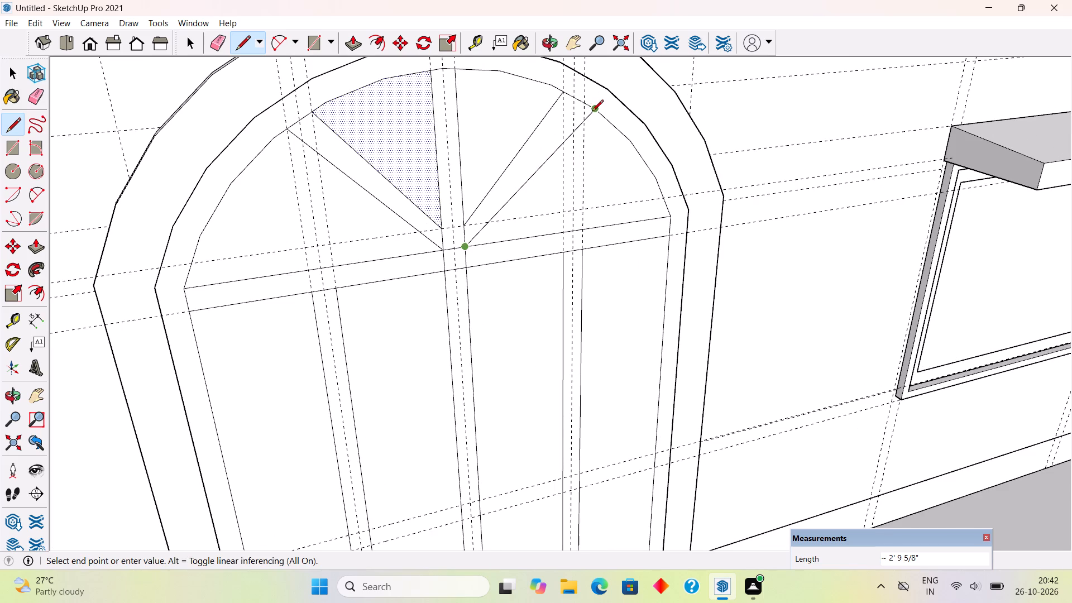
{"action": "left_click", "coordinate": [583, 104]}
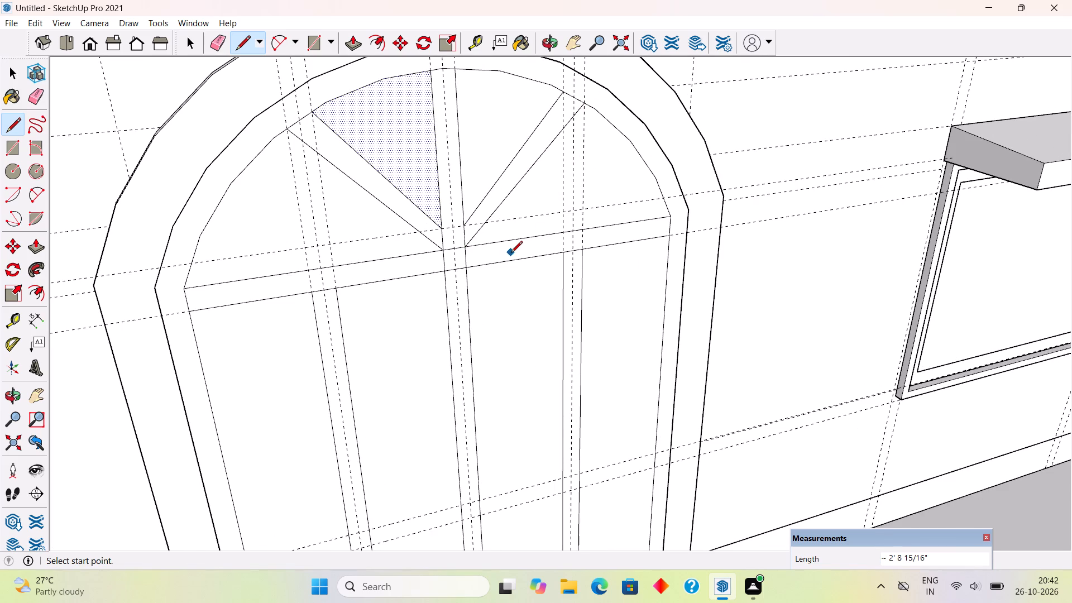
{"action": "key", "text": "space"}
Erase the inner arch segments between each pair of fanlight member lines and the inner frame edge segments at both transom ends.
{"action": "scroll", "coordinate": [445, 214], "scroll_direction": "down", "scroll_amount": 4}
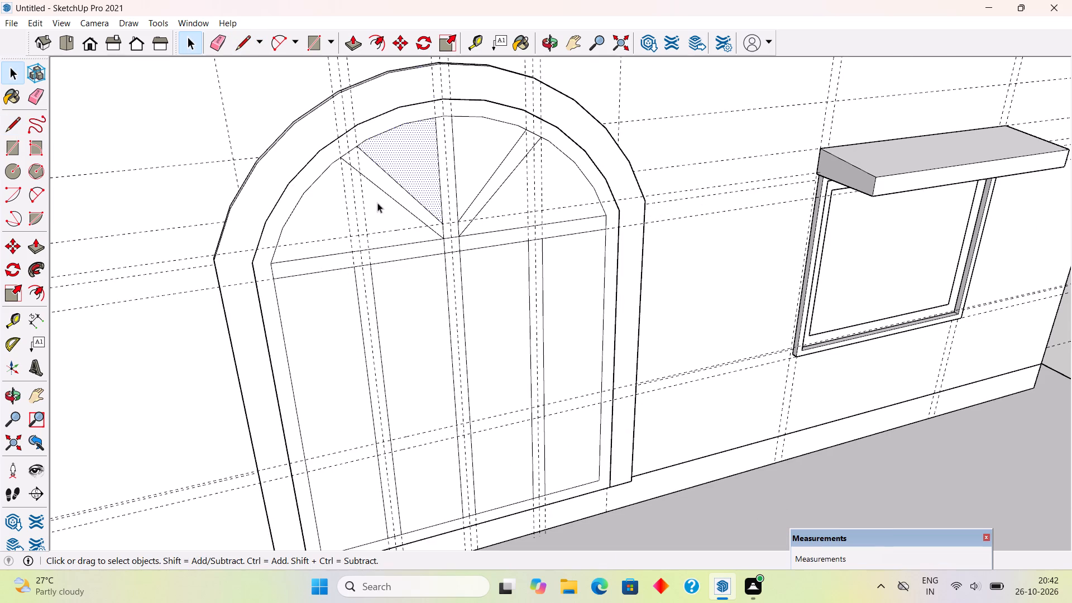
{"action": "middle_click_drag", "start_coordinate": [329, 154], "coordinate": [338, 125]}
{"action": "scroll", "coordinate": [356, 147], "scroll_direction": "up", "scroll_amount": 3}
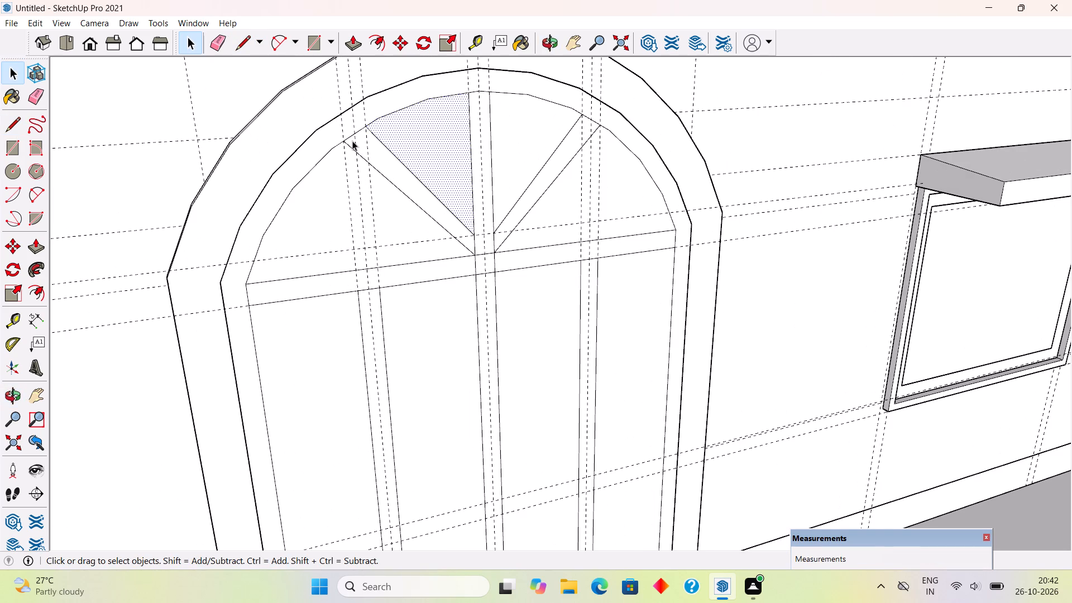
{"action": "key", "text": "e"}
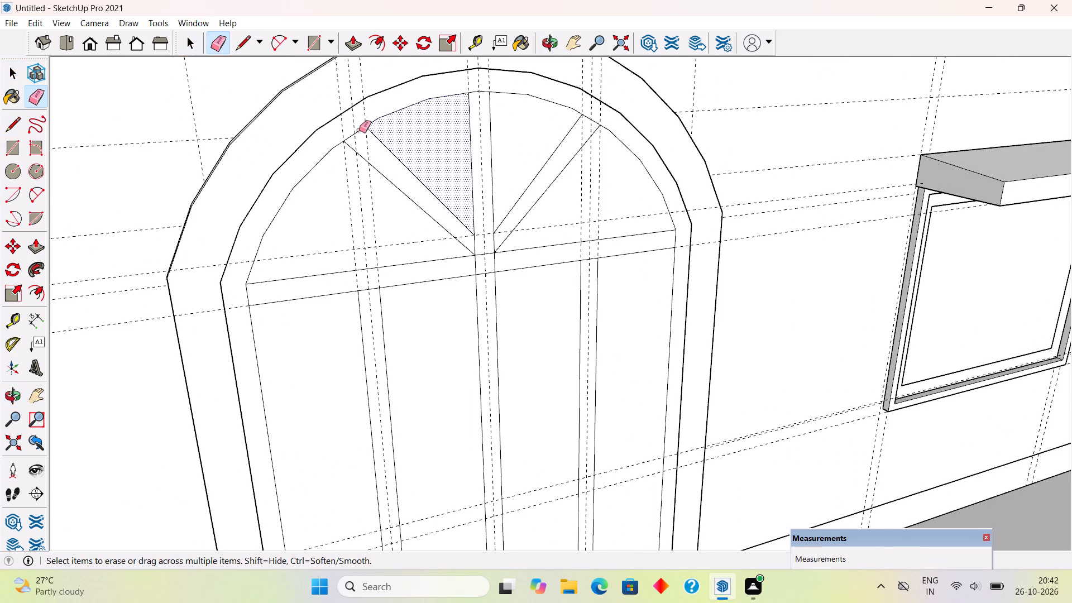
{"action": "left_click", "coordinate": [360, 130]}
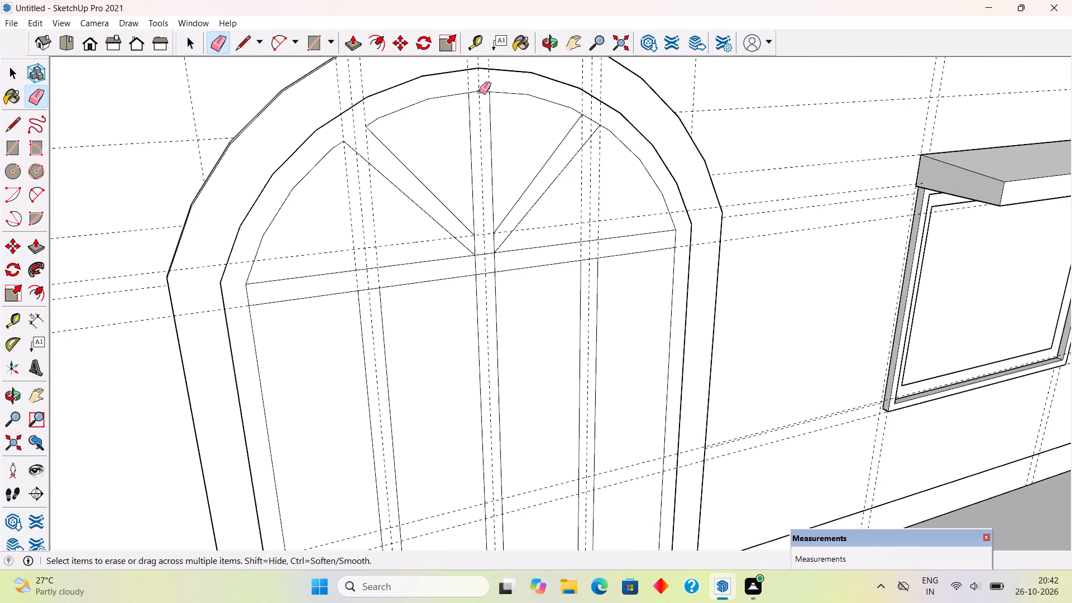
{"action": "left_click", "coordinate": [477, 92]}
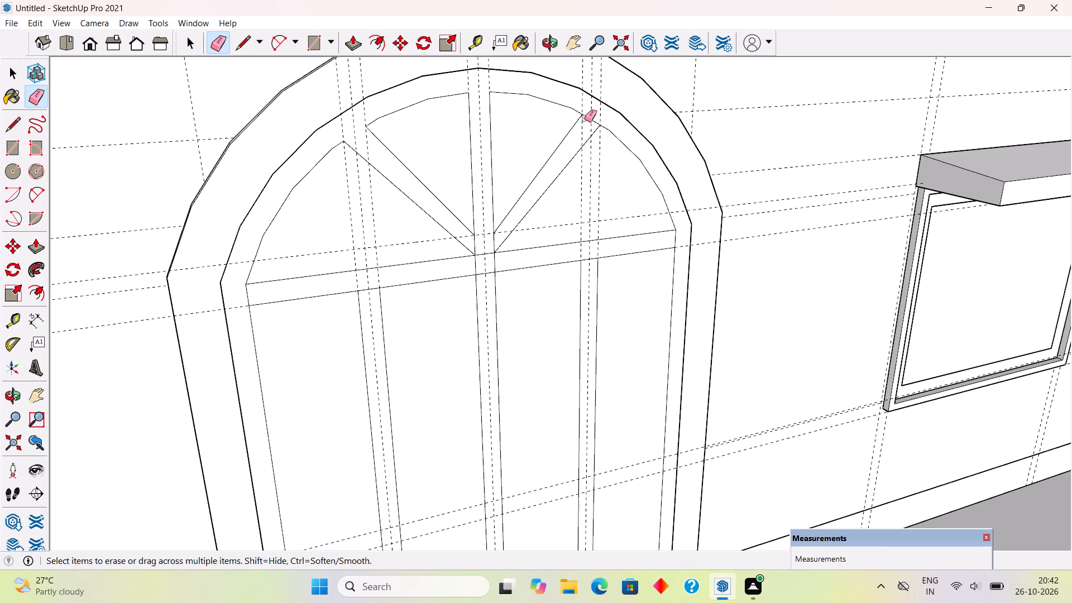
{"action": "left_click", "coordinate": [590, 119]}
{"action": "scroll", "coordinate": [597, 112], "scroll_direction": "down", "scroll_amount": 3}
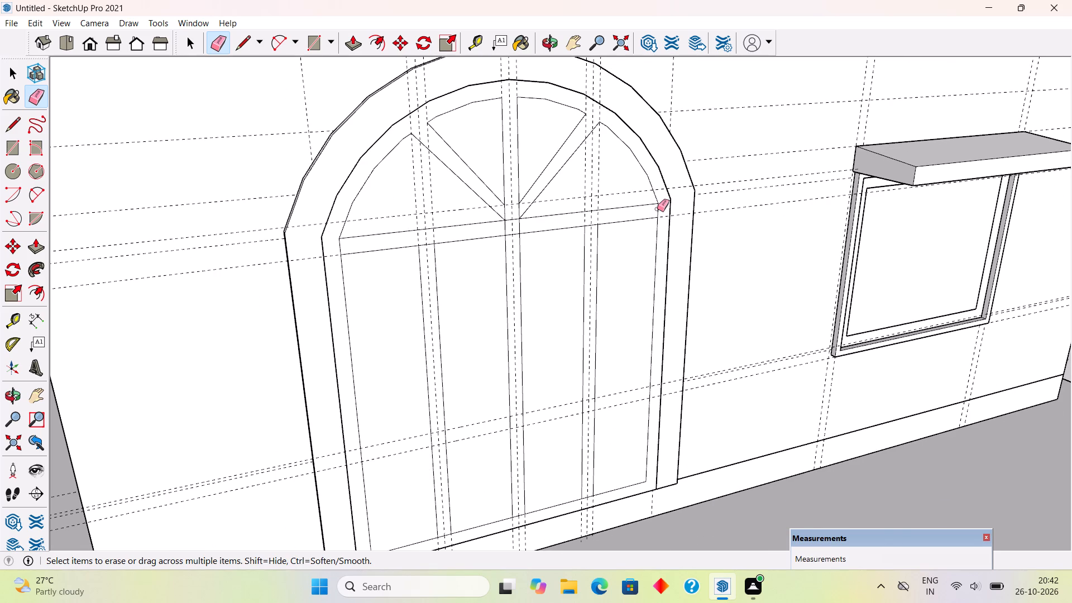
{"action": "left_click", "coordinate": [657, 209]}
{"action": "left_click", "coordinate": [341, 247]}
Erase the short line segments where the centre member and diagonal members meet the transom, leaving the junction open.
{"action": "left_click", "coordinate": [506, 210]}
{"action": "left_click", "coordinate": [520, 210]}
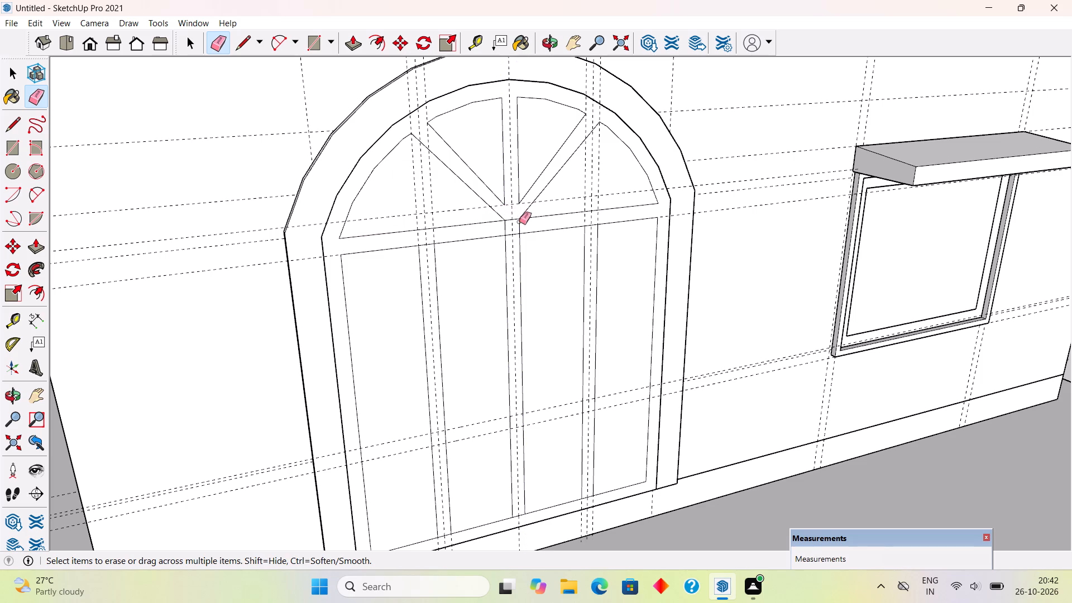
{"action": "left_click", "coordinate": [515, 221]}
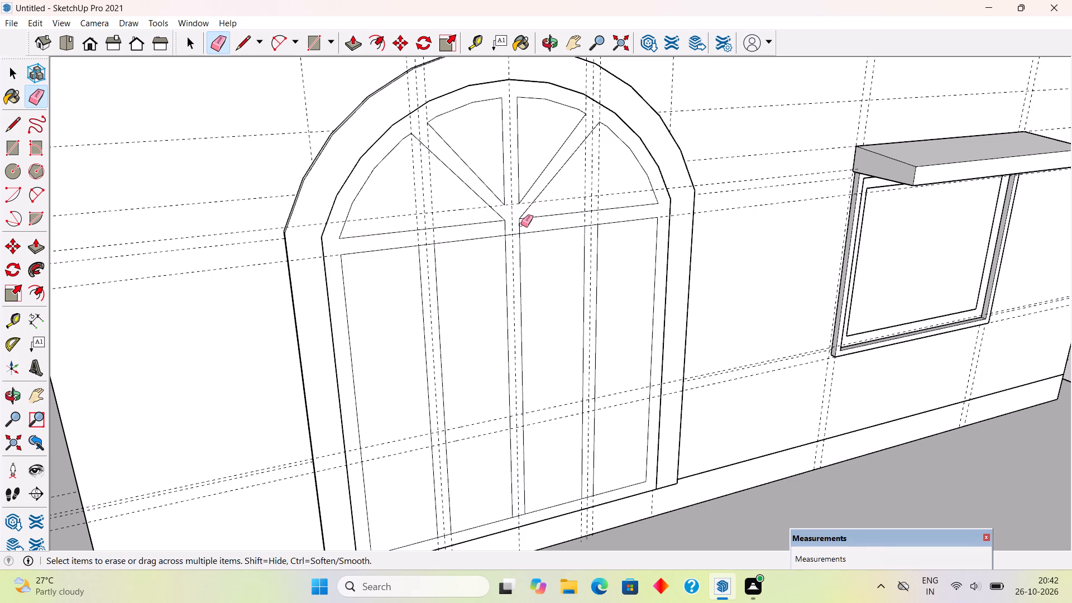
{"action": "left_click", "coordinate": [521, 224]}
{"action": "left_click", "coordinate": [521, 228]}
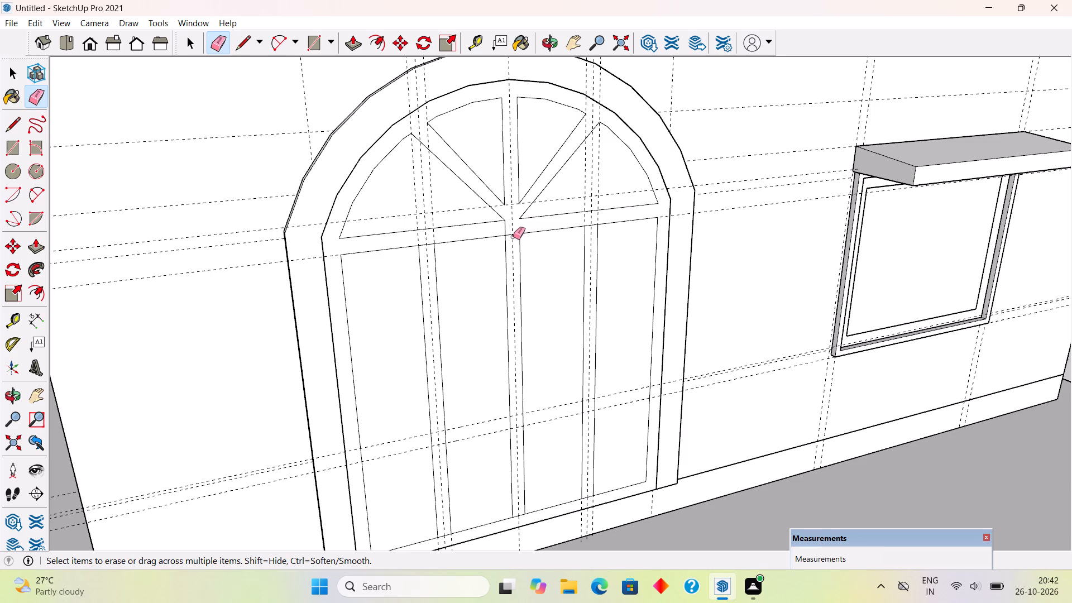
{"action": "left_click", "coordinate": [513, 233]}
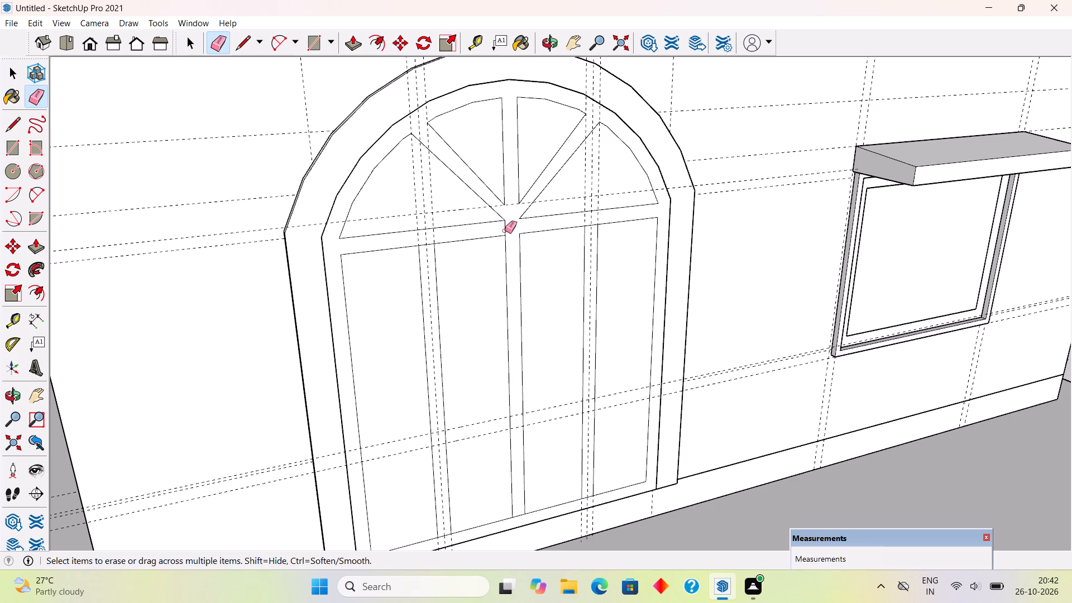
{"action": "left_click", "coordinate": [505, 231]}
Erase the bottom edge segments between the paired vertical lines of the centre member and both leaf members.
{"action": "scroll", "coordinate": [462, 145], "scroll_direction": "down", "scroll_amount": 4}
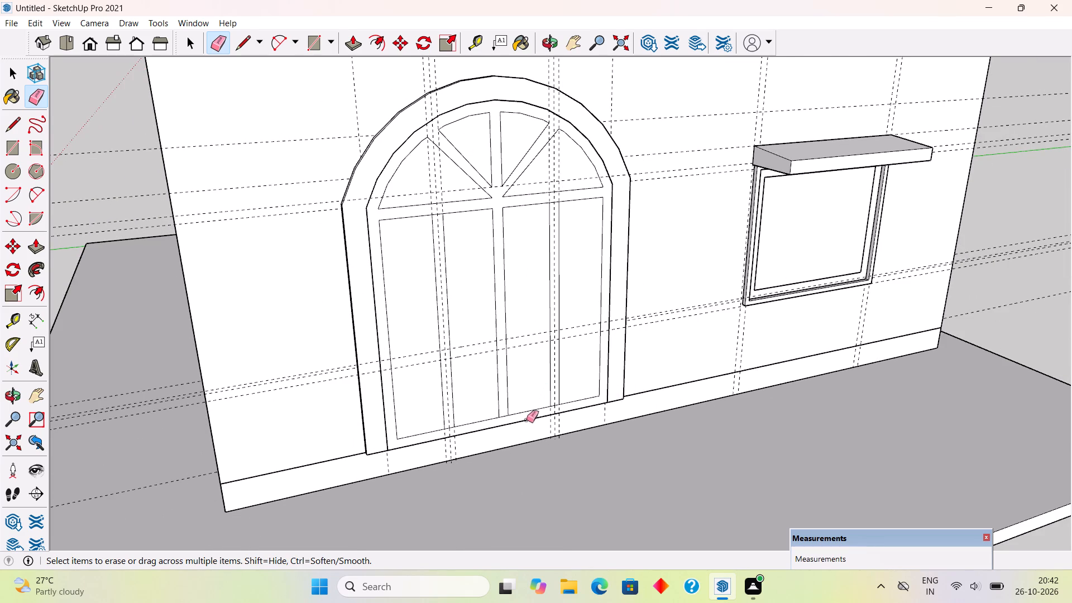
{"action": "scroll", "coordinate": [509, 405], "scroll_direction": "up", "scroll_amount": 2}
{"action": "left_click", "coordinate": [501, 417]}
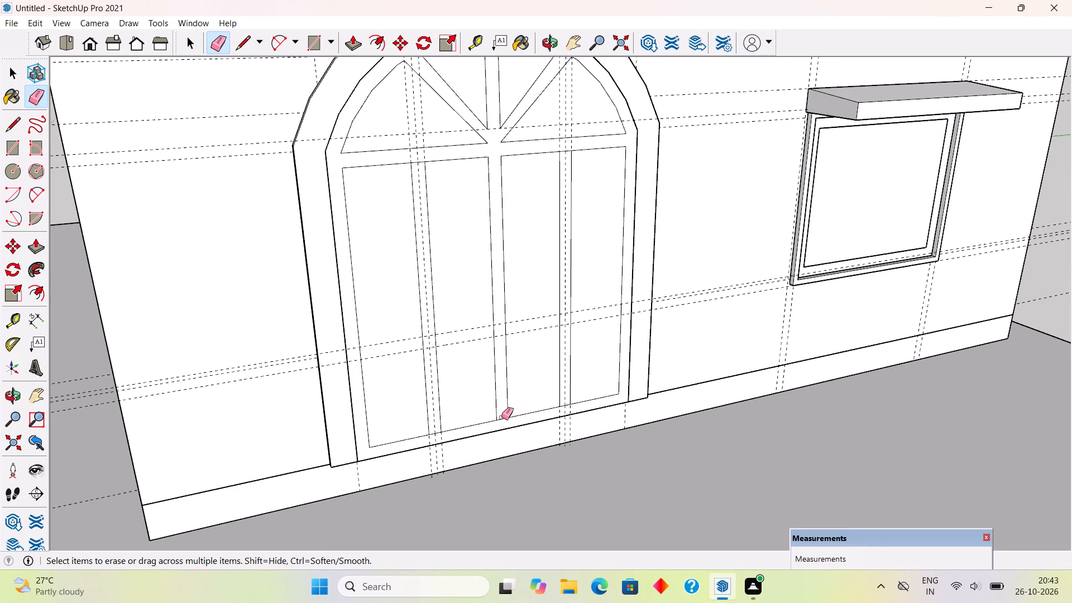
{"action": "left_click", "coordinate": [503, 419]}
{"action": "scroll", "coordinate": [434, 432], "scroll_direction": "up", "scroll_amount": 9}
{"action": "left_click", "coordinate": [439, 435]}
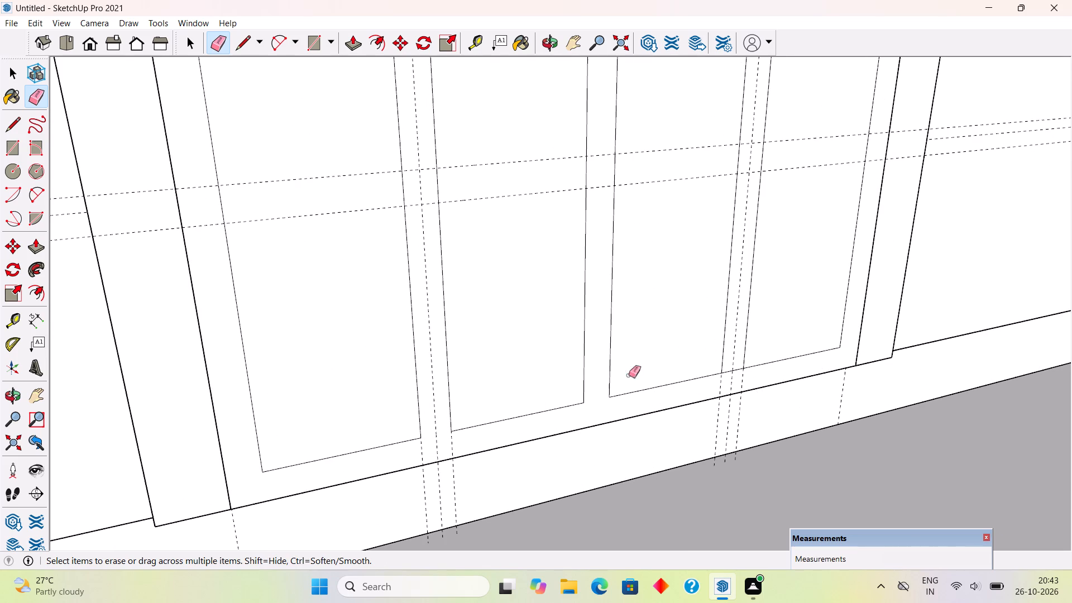
{"action": "left_click", "coordinate": [729, 372]}
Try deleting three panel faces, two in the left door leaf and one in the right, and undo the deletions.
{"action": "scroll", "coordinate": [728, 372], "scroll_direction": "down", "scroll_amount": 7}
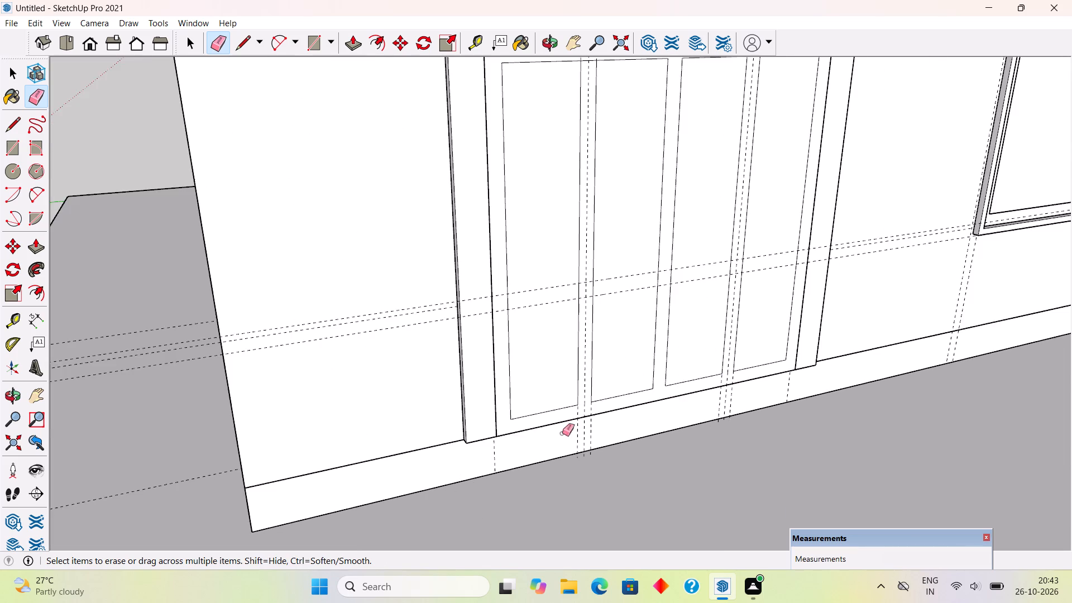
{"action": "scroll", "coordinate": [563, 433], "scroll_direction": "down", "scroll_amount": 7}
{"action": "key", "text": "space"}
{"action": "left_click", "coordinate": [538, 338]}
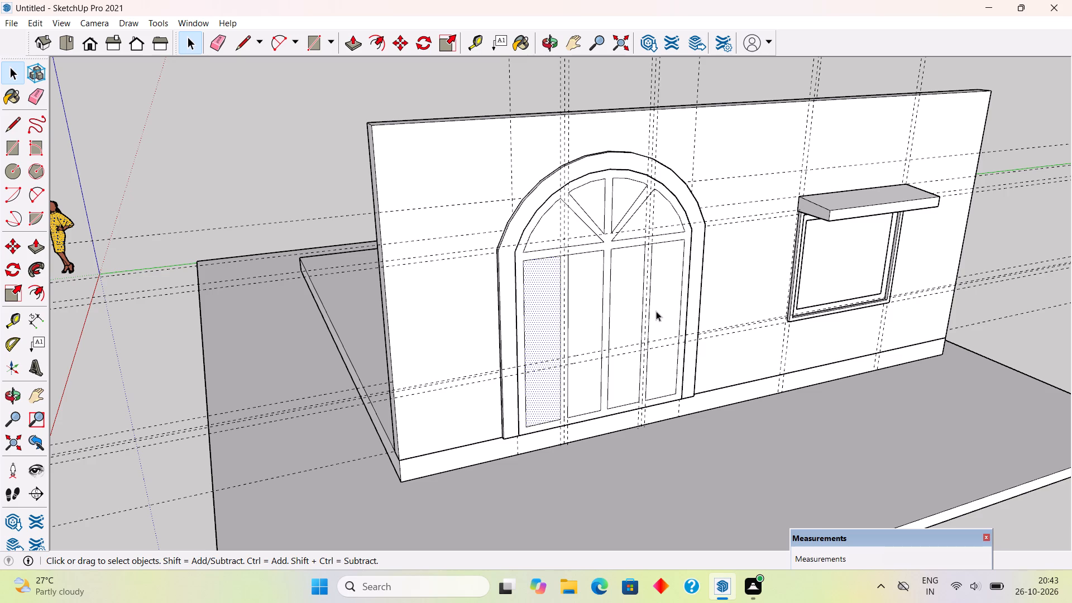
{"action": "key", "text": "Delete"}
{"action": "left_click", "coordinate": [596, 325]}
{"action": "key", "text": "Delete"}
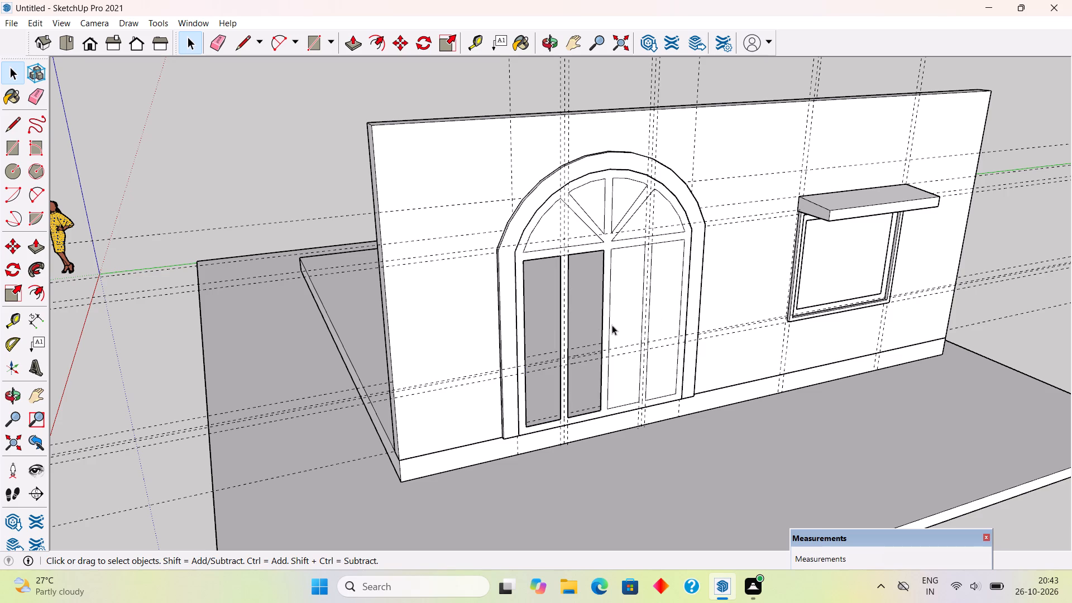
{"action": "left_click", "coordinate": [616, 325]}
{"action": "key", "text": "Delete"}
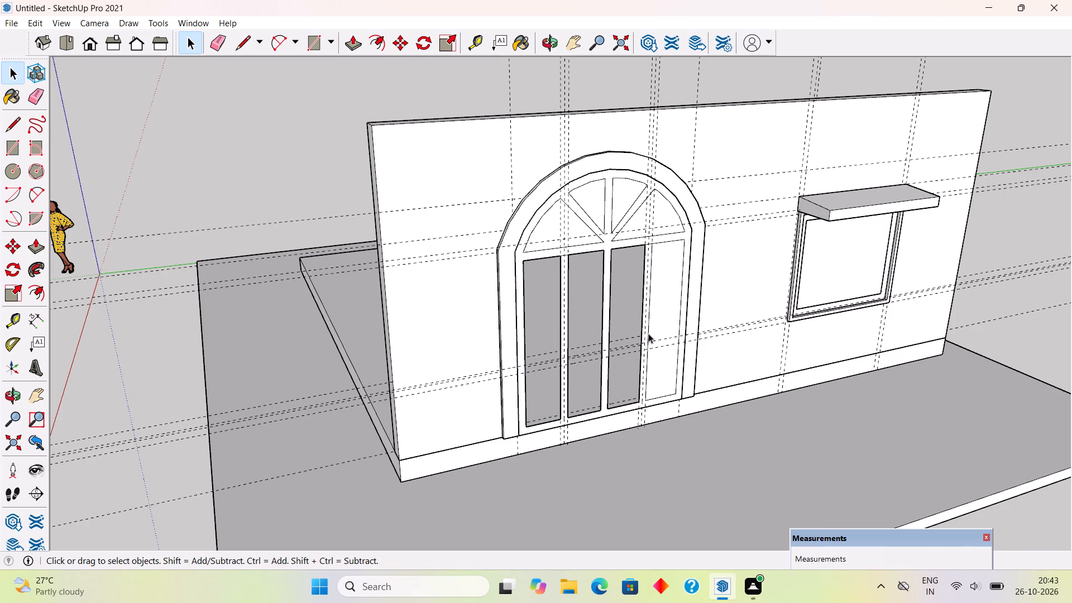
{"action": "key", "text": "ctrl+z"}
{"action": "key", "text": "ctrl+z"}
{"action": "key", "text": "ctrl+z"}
Draw two horizontal 7' 4" lines along the two guides crossing the lower door, between the inner frame's side edges.
{"action": "scroll", "coordinate": [512, 454], "scroll_direction": "up", "scroll_amount": 5}
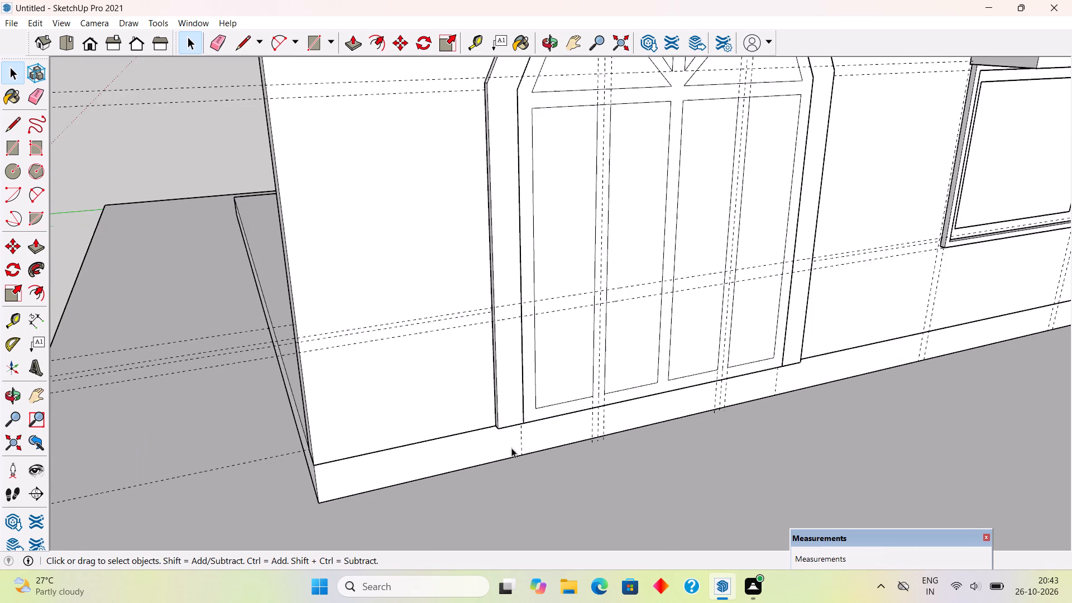
{"action": "middle_click_drag", "start_coordinate": [677, 295], "coordinate": [567, 279]}
{"action": "scroll", "coordinate": [528, 329], "scroll_direction": "up", "scroll_amount": 1}
{"action": "key", "text": "l"}
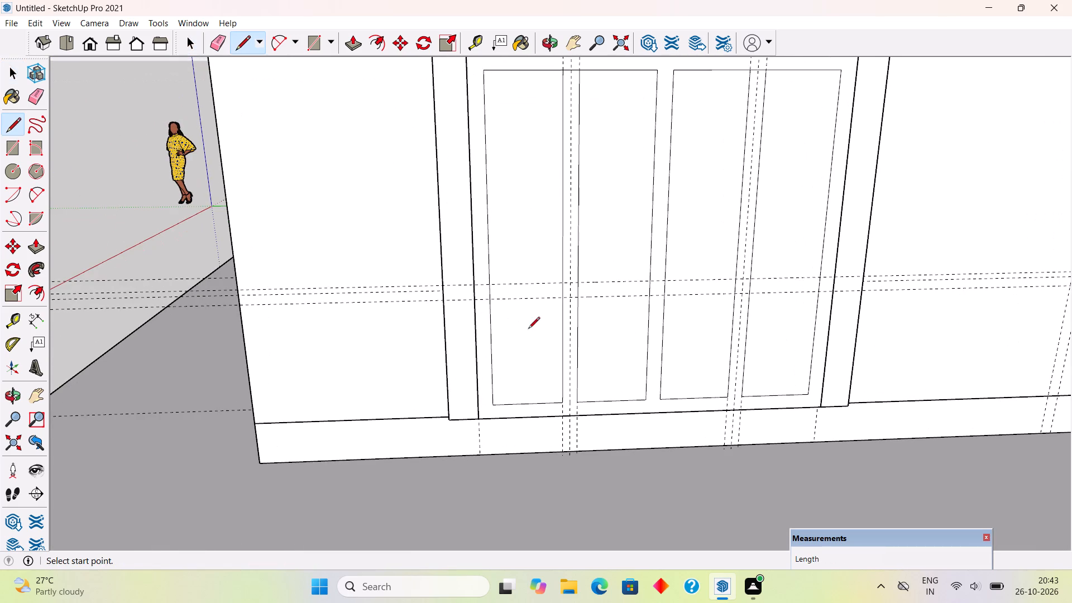
{"action": "left_click", "coordinate": [488, 285]}
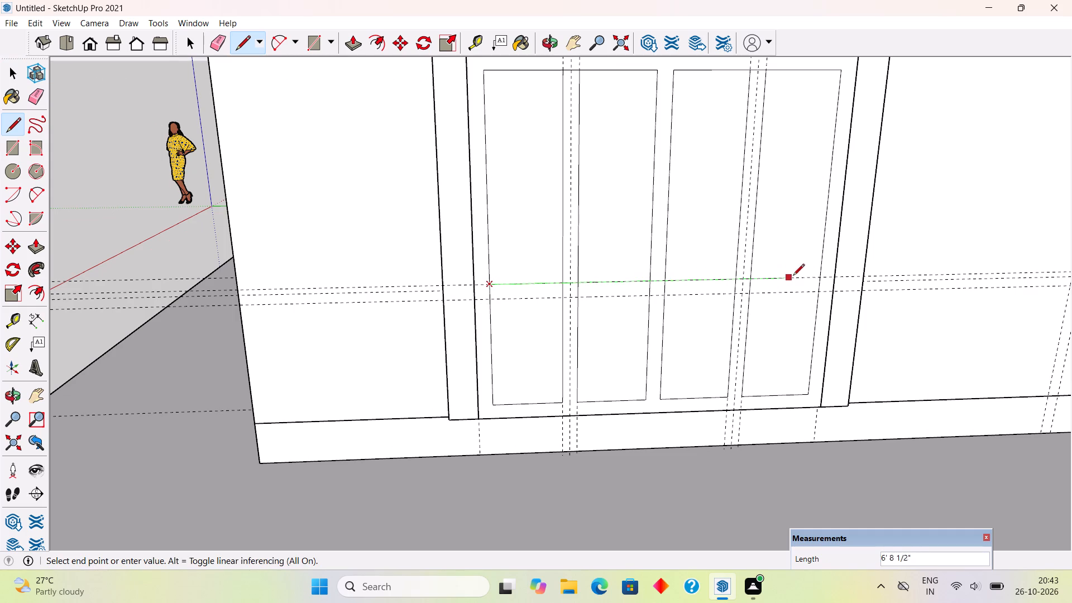
{"action": "left_click", "coordinate": [821, 279]}
{"action": "left_click", "coordinate": [491, 300]}
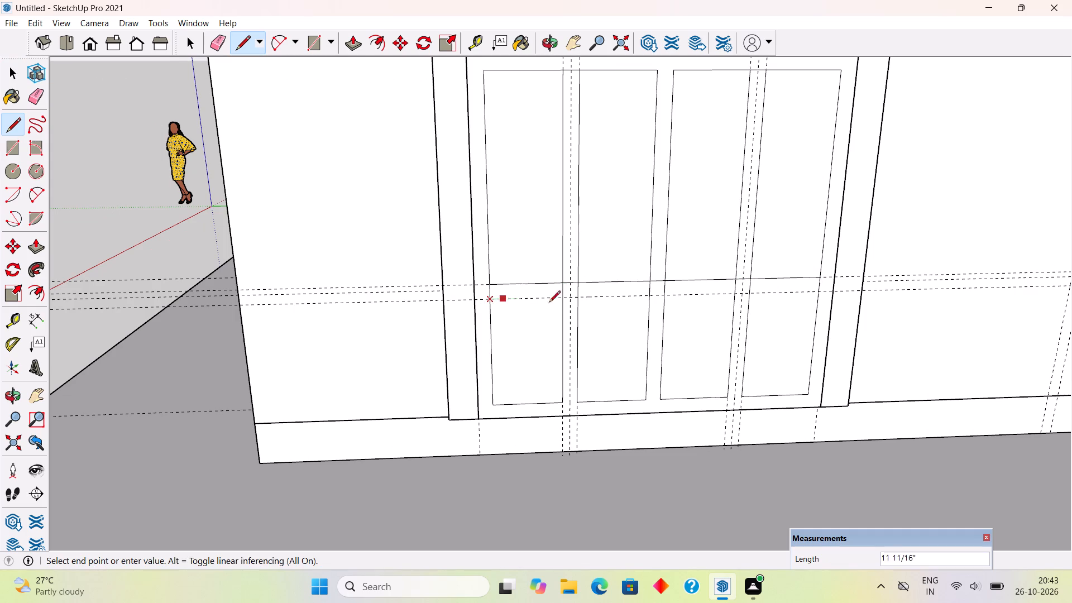
{"action": "left_click", "coordinate": [821, 295]}
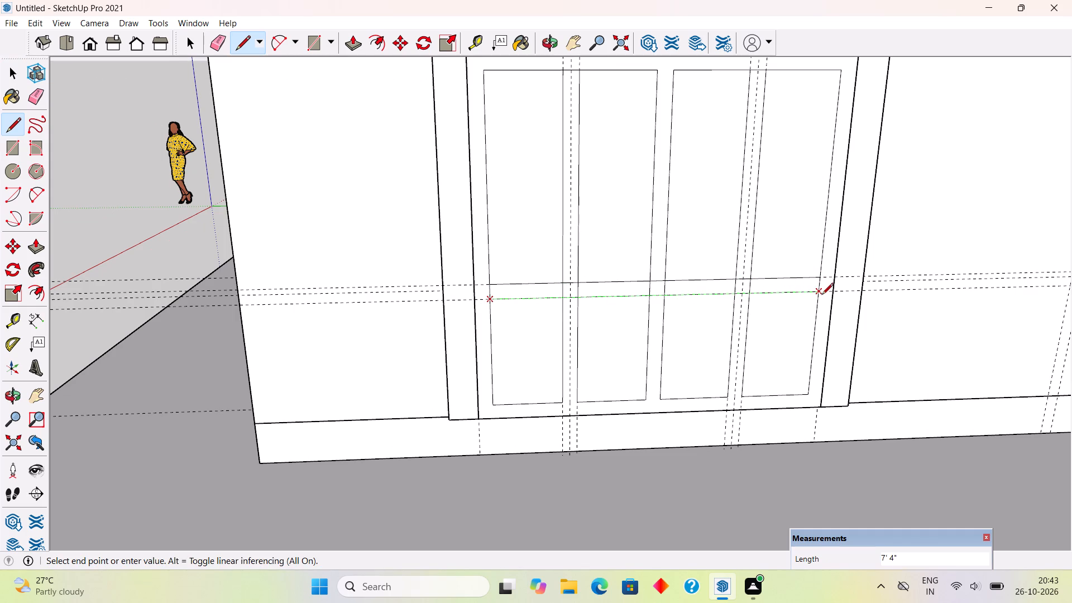
{"action": "key", "text": "space"}
Erase the short line segments and stray guides where the two horizontal rail lines cross the left jamb side and the left leaf member.
{"action": "scroll", "coordinate": [664, 352], "scroll_direction": "down", "scroll_amount": 4}
{"action": "middle_click_drag", "start_coordinate": [688, 401], "coordinate": [693, 393]}
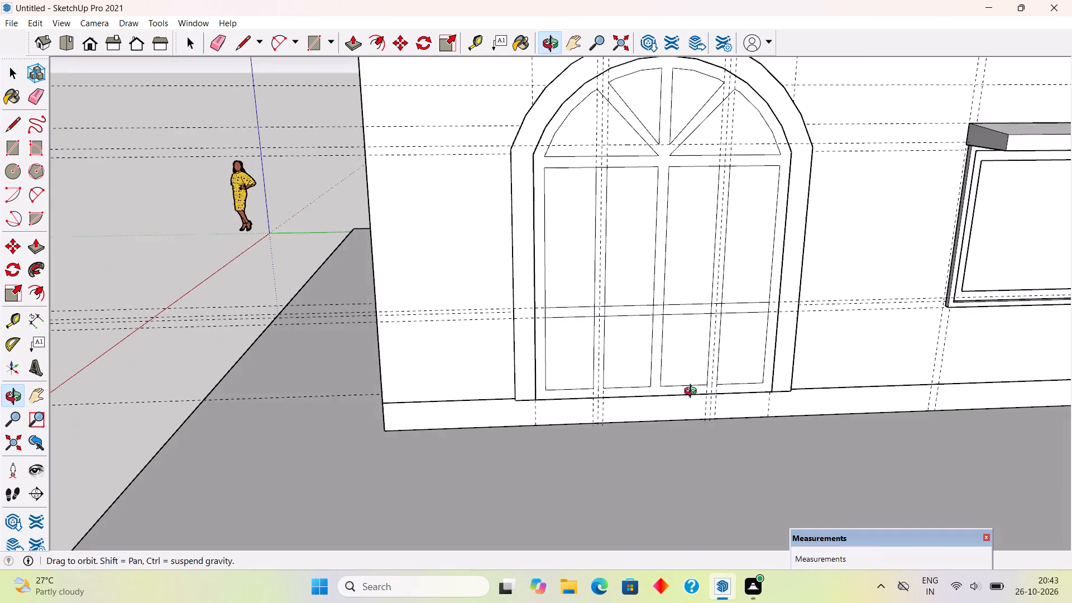
{"action": "middle_click_drag", "start_coordinate": [693, 393], "coordinate": [713, 300]}
{"action": "scroll", "coordinate": [763, 189], "scroll_direction": "up", "scroll_amount": 3}
{"action": "middle_click_drag", "start_coordinate": [766, 224], "coordinate": [784, 284]}
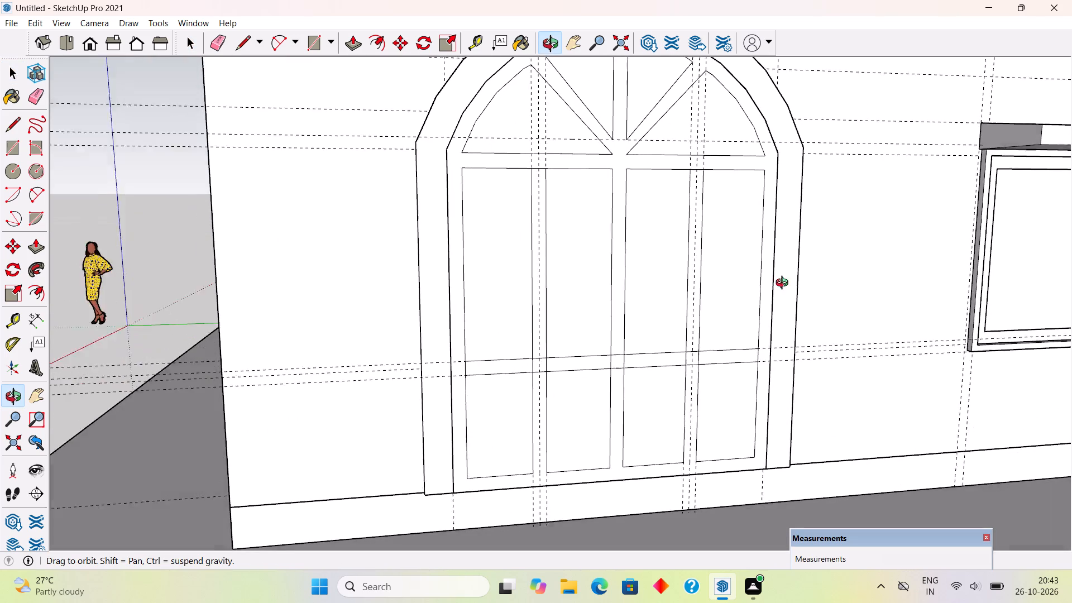
{"action": "middle_click_drag", "start_coordinate": [784, 284], "coordinate": [788, 296]}
{"action": "middle_click_drag", "start_coordinate": [796, 343], "coordinate": [769, 360]}
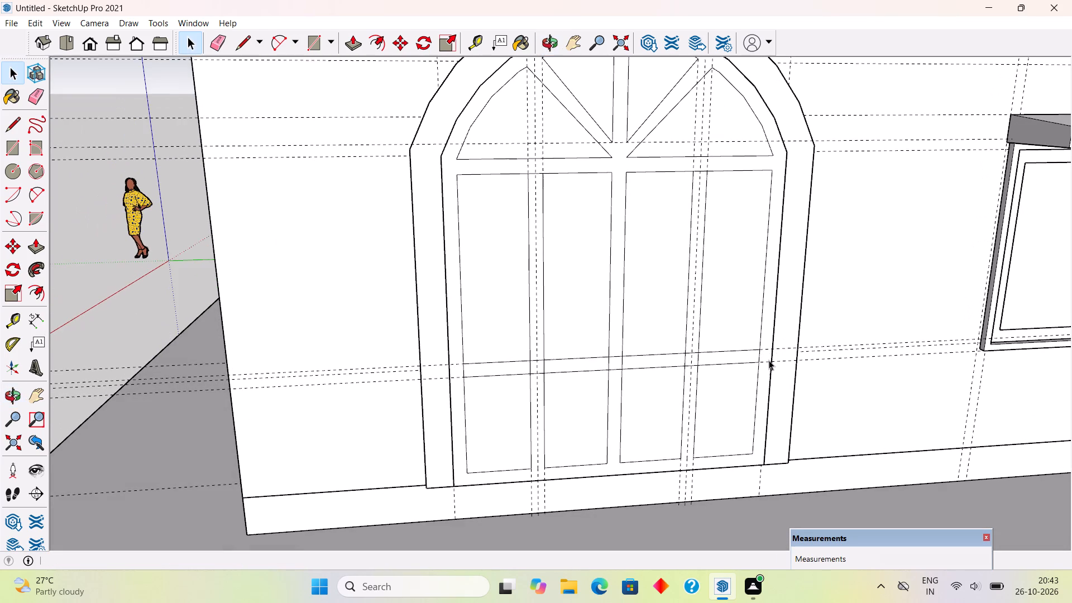
{"action": "key", "text": "e"}
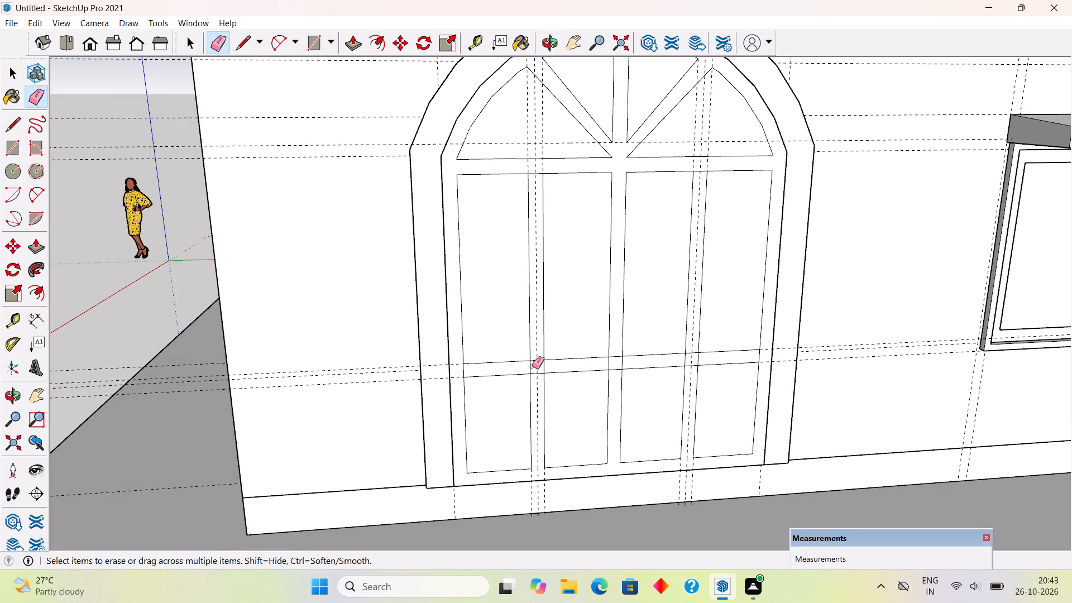
{"action": "left_click", "coordinate": [463, 370]}
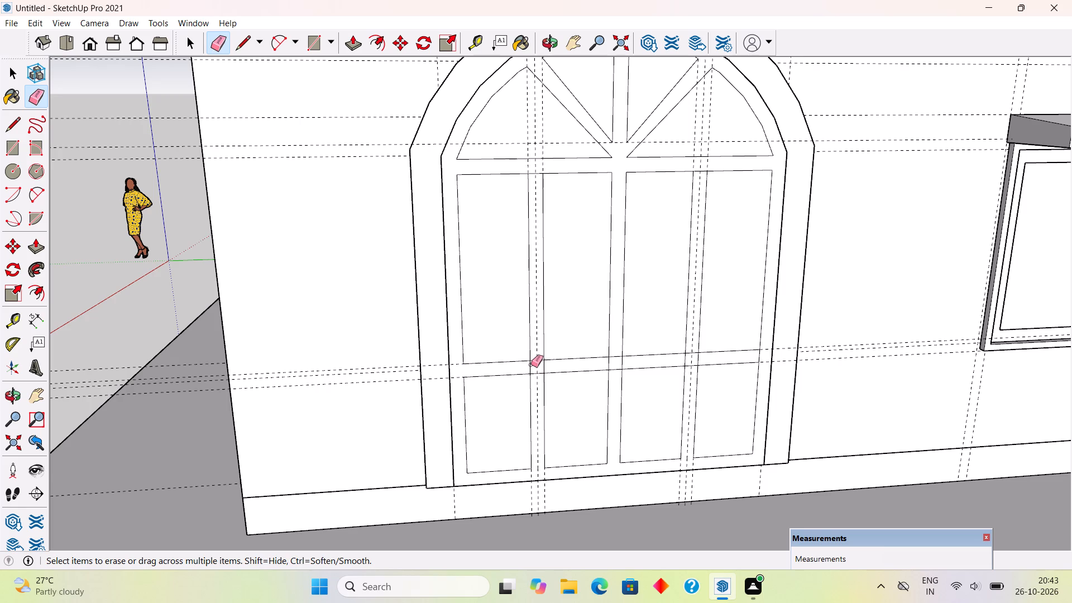
{"action": "left_click", "coordinate": [530, 365]}
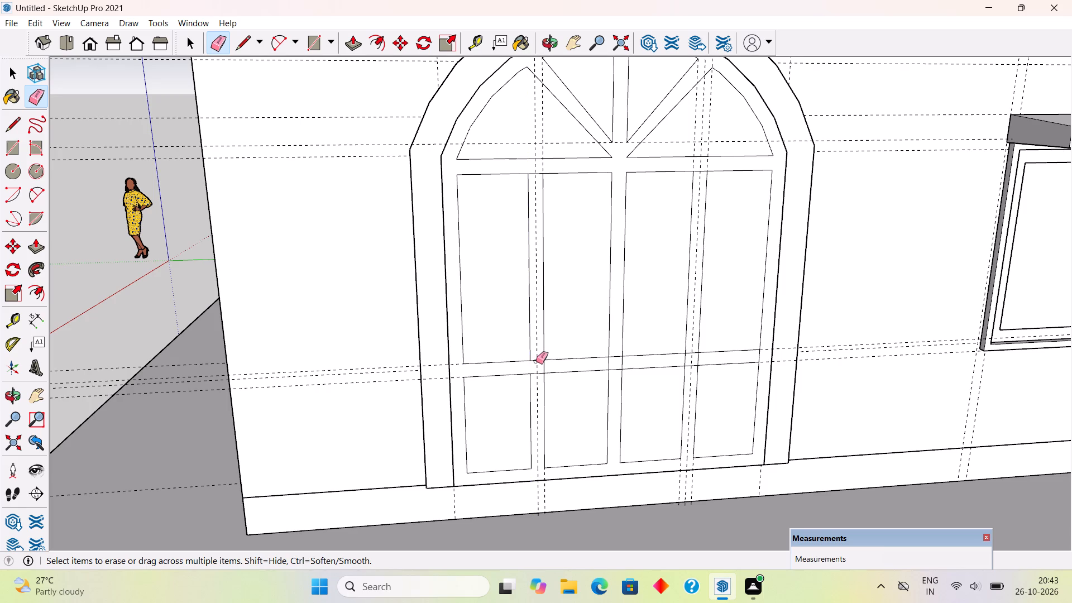
{"action": "left_click", "coordinate": [536, 361]}
{"action": "left_click", "coordinate": [537, 375]}
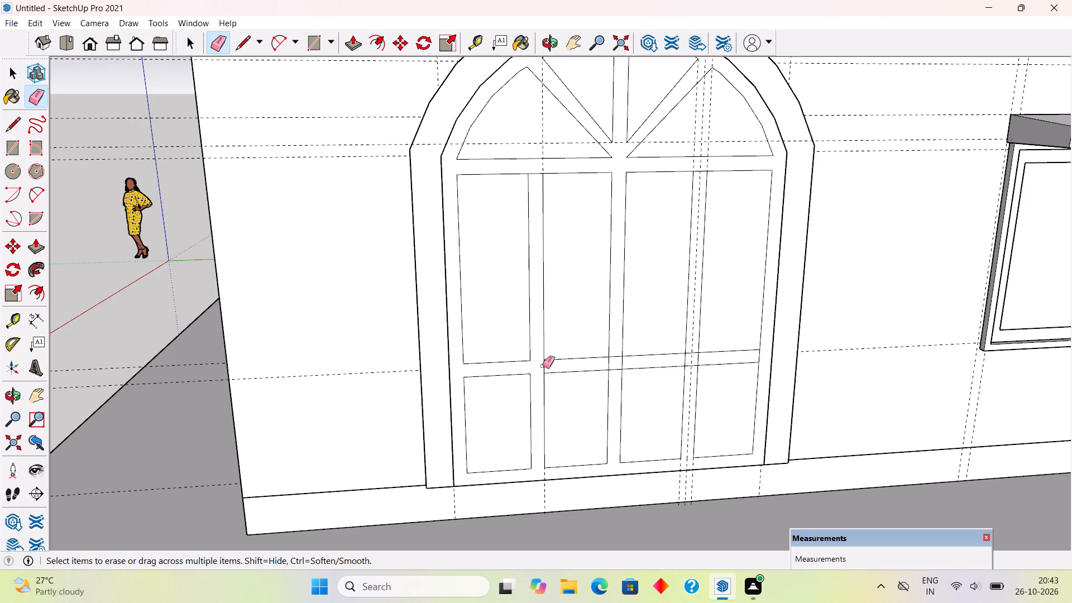
{"action": "left_click", "coordinate": [544, 368]}
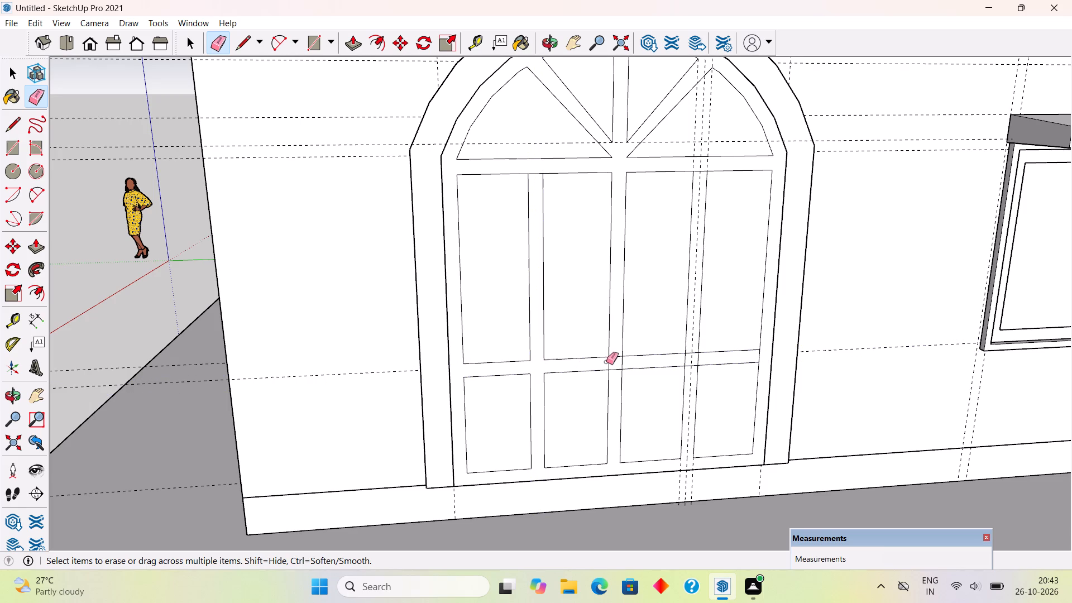
Erase the short line segments and overlapping guides where the horizontal rail crosses the centre member and the right leaf member.
{"action": "left_click", "coordinate": [608, 363]}
{"action": "left_click", "coordinate": [615, 357]}
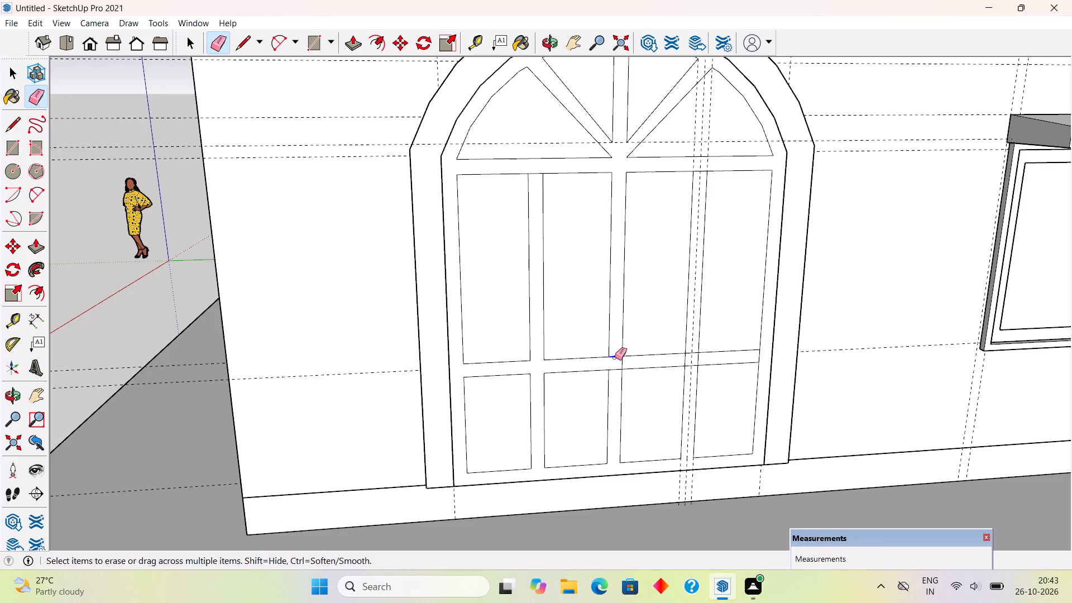
{"action": "left_click", "coordinate": [623, 365]}
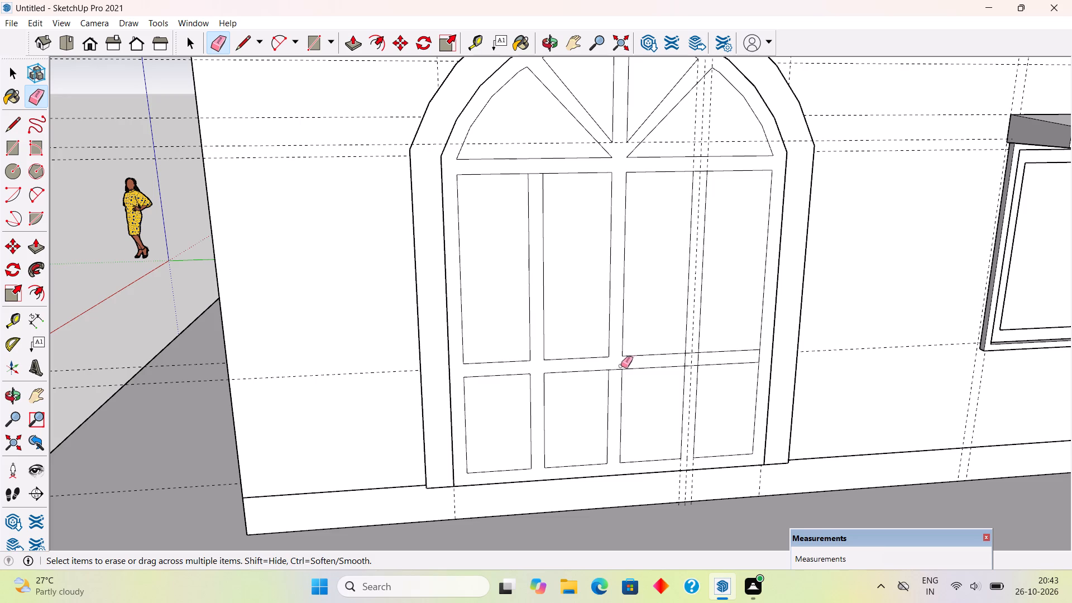
{"action": "left_click", "coordinate": [613, 370]}
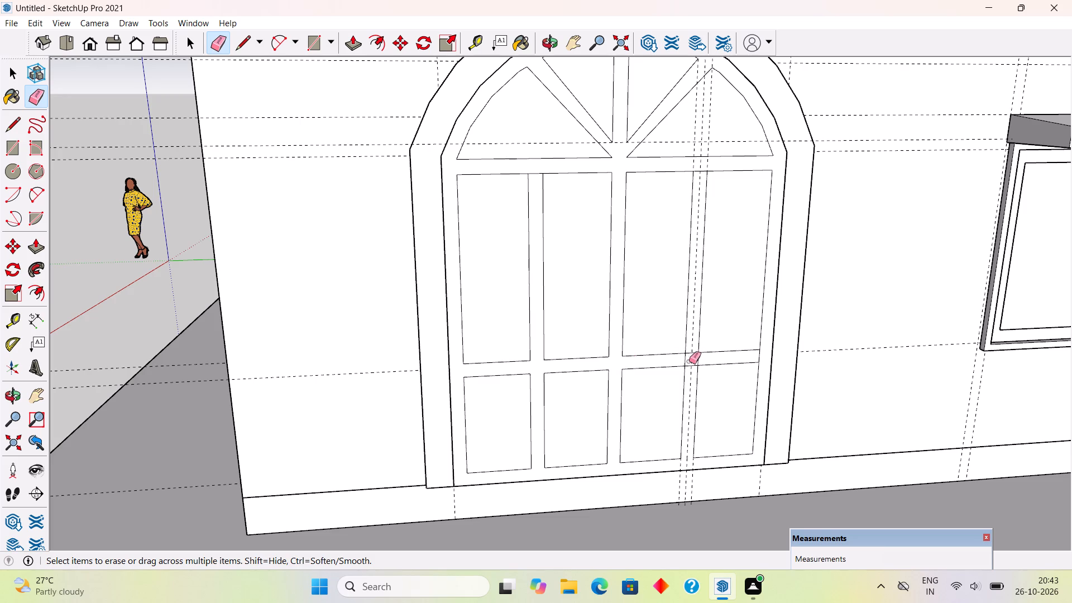
{"action": "left_click", "coordinate": [685, 362]}
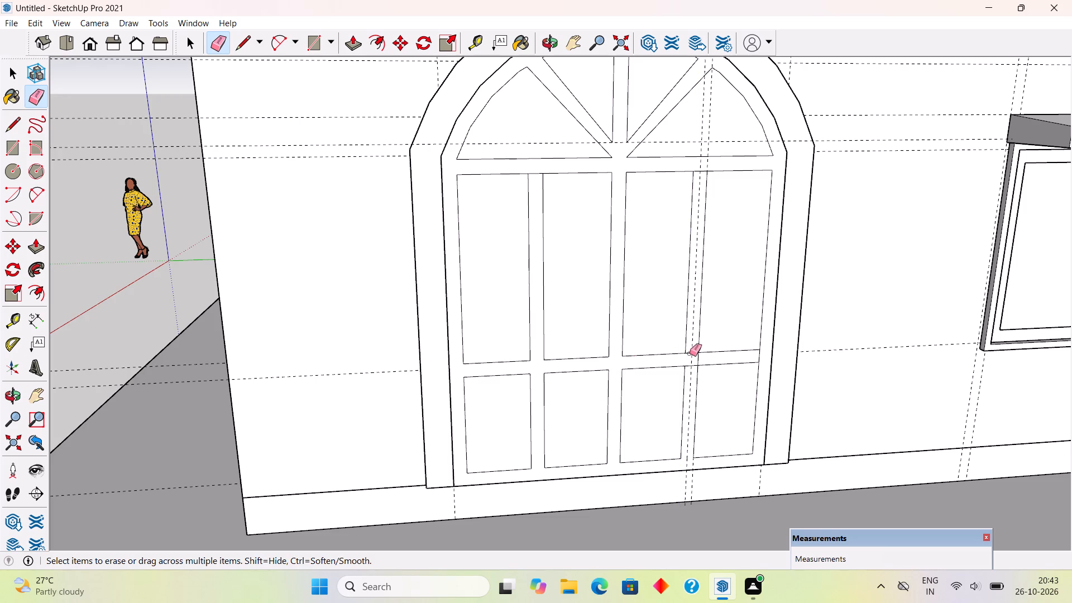
{"action": "left_click", "coordinate": [690, 353]}
{"action": "left_click", "coordinate": [697, 360]}
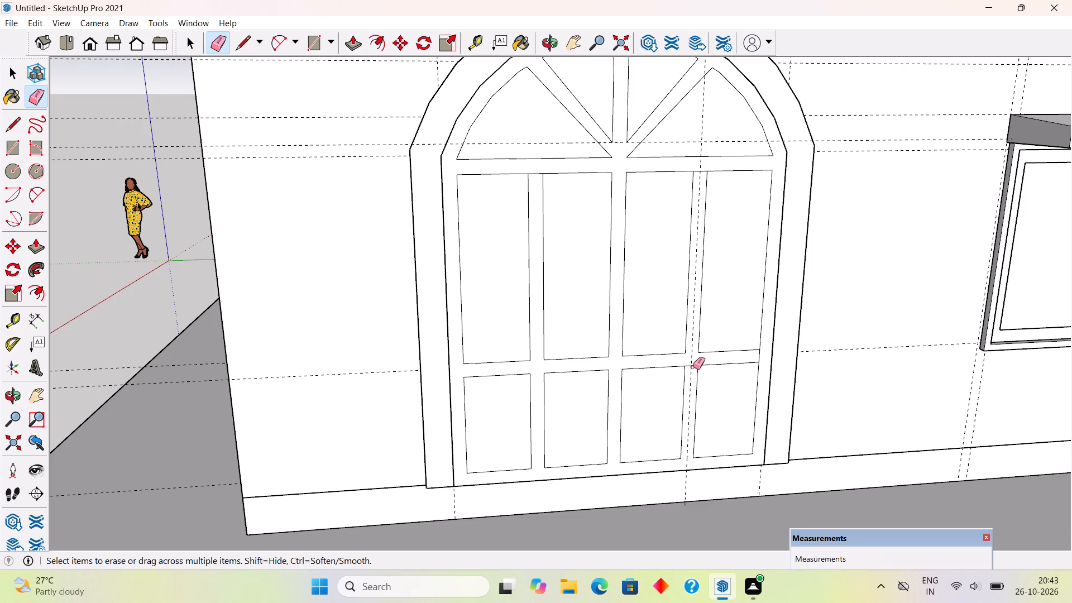
{"action": "left_click", "coordinate": [693, 367]}
Delete the four tall panel faces between the transom and the horizontal rail in both door leaves.
{"action": "key", "text": "space"}
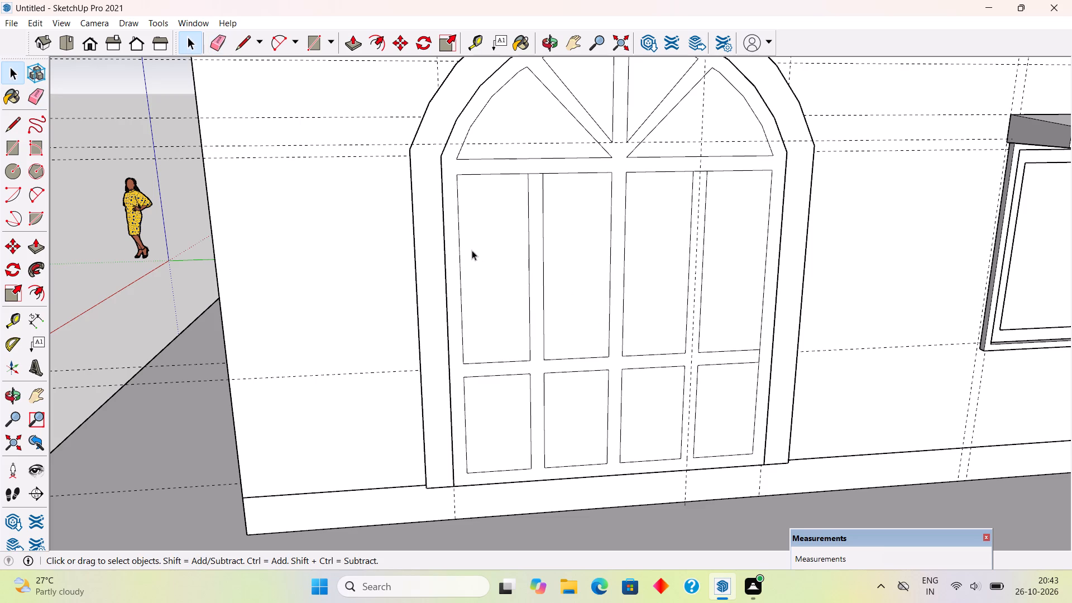
{"action": "left_click", "coordinate": [492, 283]}
{"action": "key", "text": "Delete"}
{"action": "left_click", "coordinate": [571, 279]}
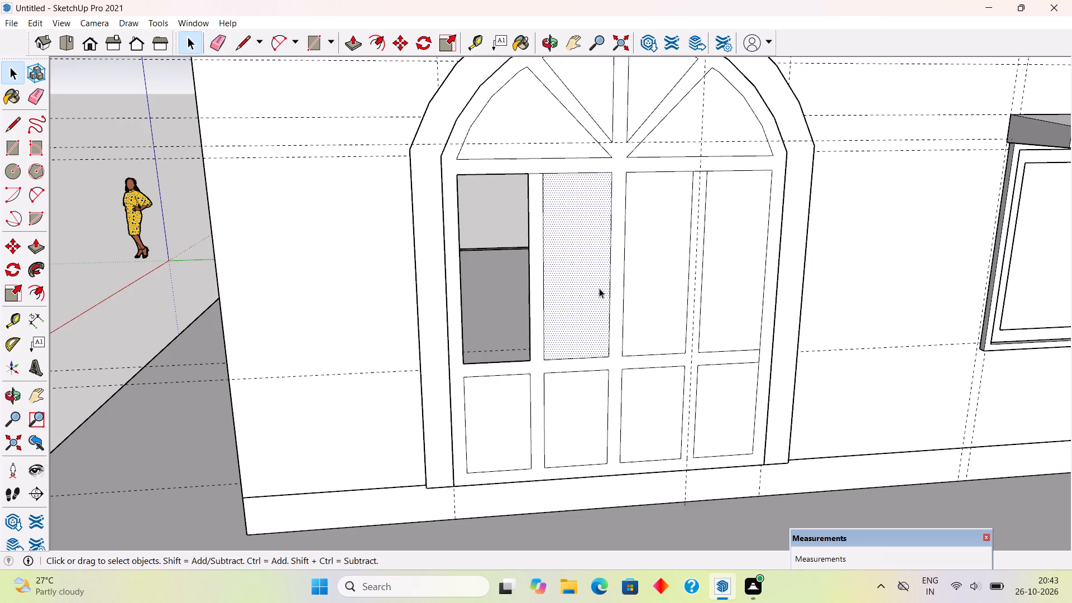
{"action": "key", "text": "Delete"}
{"action": "left_click", "coordinate": [643, 293]}
{"action": "key", "text": "Delete"}
{"action": "left_click", "coordinate": [719, 296]}
{"action": "key", "text": "Delete"}
Delete the four short panel faces below the horizontal rail in both door leaves.
{"action": "left_click", "coordinate": [723, 382]}
{"action": "key", "text": "Delete"}
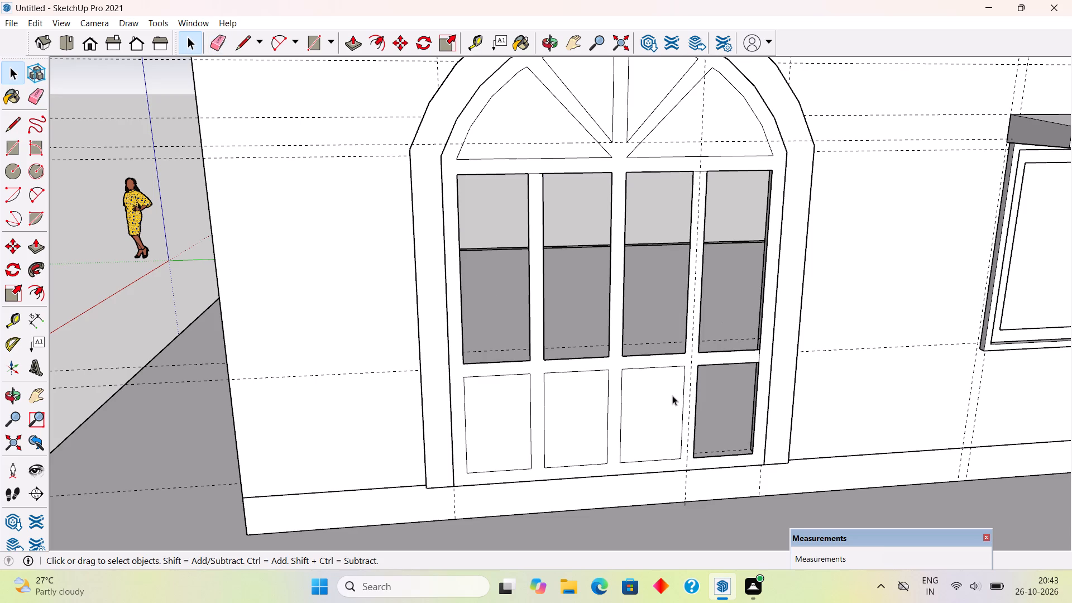
{"action": "left_click", "coordinate": [669, 396]}
{"action": "key", "text": "Delete"}
{"action": "left_click", "coordinate": [598, 408]}
{"action": "key", "text": "Delete"}
{"action": "left_click", "coordinate": [485, 403]}
{"action": "key", "text": "Delete"}
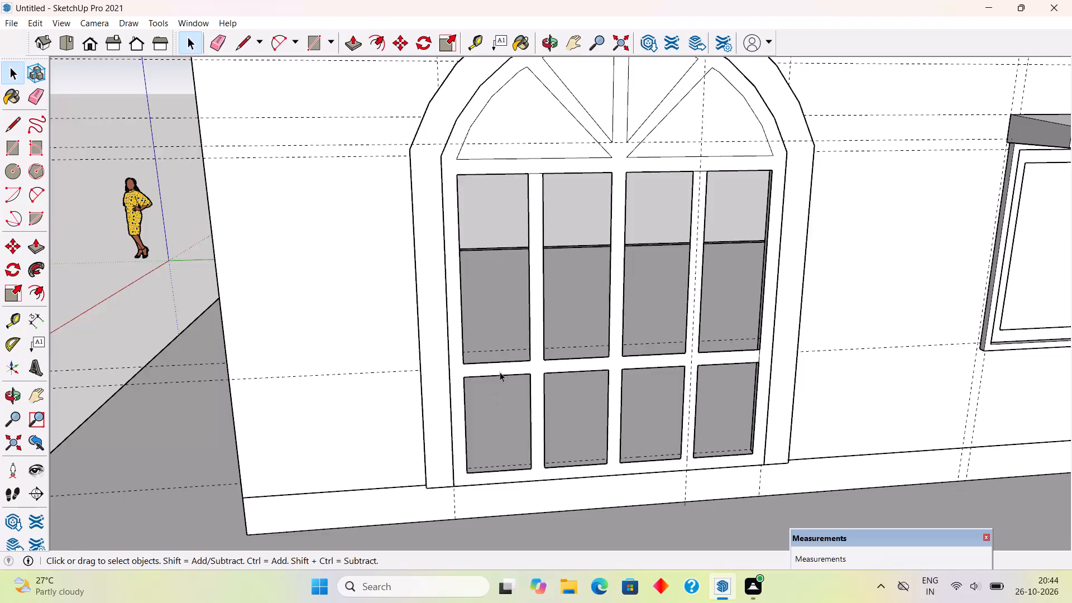
Delete the four panel faces between the fanlight members in the arch above the transom.
{"action": "scroll", "coordinate": [500, 372], "scroll_direction": "down", "scroll_amount": 4}
{"action": "scroll", "coordinate": [568, 167], "scroll_direction": "up", "scroll_amount": 5}
{"action": "left_click", "coordinate": [479, 230]}
{"action": "key", "text": "Delete"}
{"action": "left_click", "coordinate": [532, 180]}
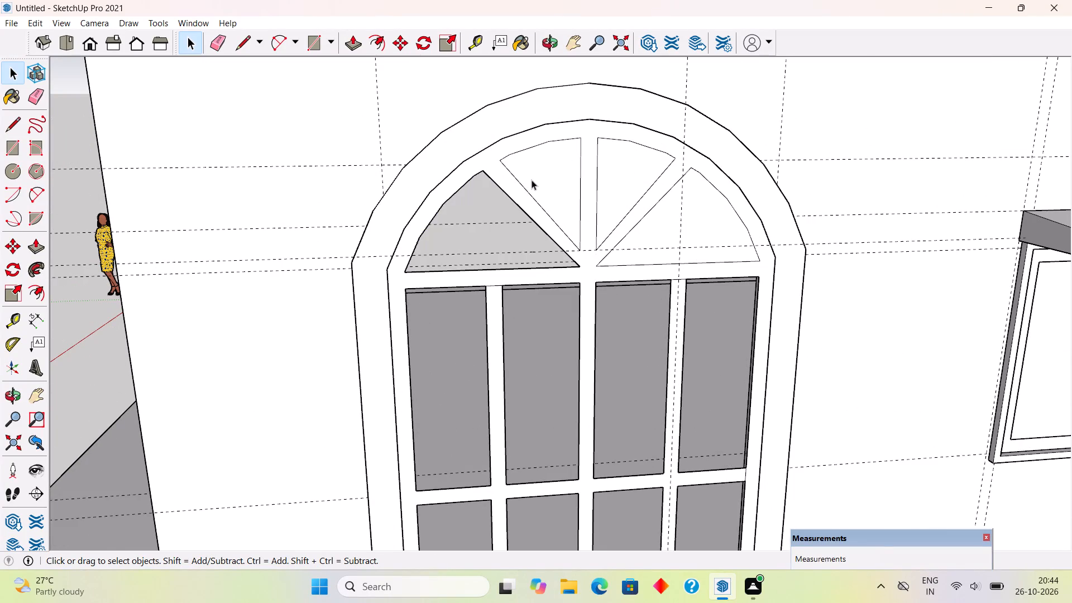
{"action": "key", "text": "Delete"}
{"action": "left_click", "coordinate": [610, 177]}
{"action": "key", "text": "Delete"}
{"action": "left_click", "coordinate": [662, 237]}
{"action": "key", "text": "Delete"}
Push/Pull the face of the door's inner frame and members outward by 3".
{"action": "scroll", "coordinate": [662, 237], "scroll_direction": "down", "scroll_amount": 2}
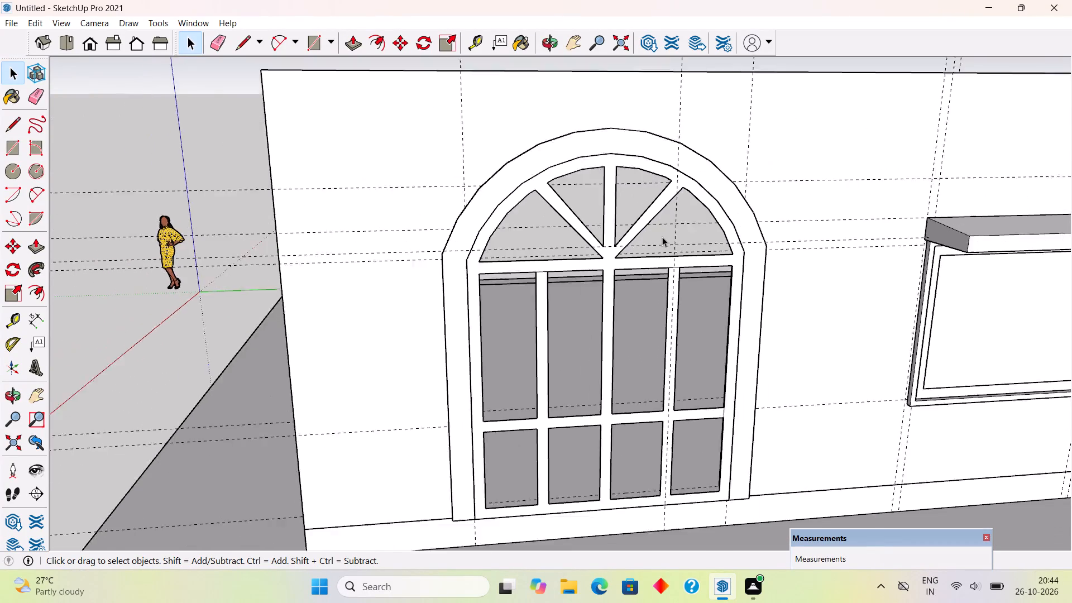
{"action": "scroll", "coordinate": [662, 237], "scroll_direction": "down", "scroll_amount": 2}
{"action": "scroll", "coordinate": [701, 389], "scroll_direction": "up", "scroll_amount": 1}
{"action": "key", "text": "p"}
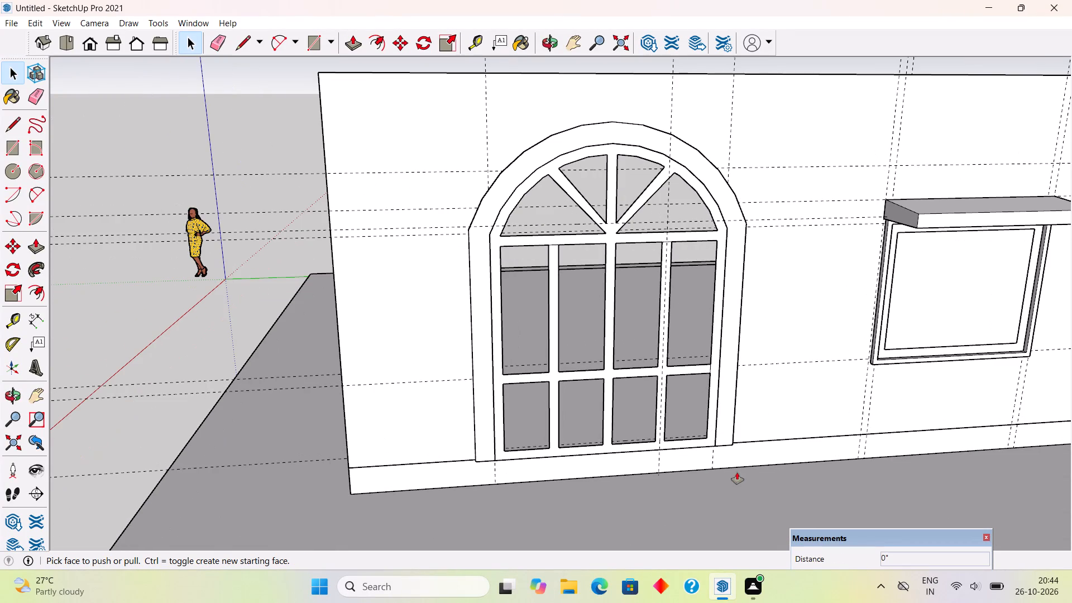
{"action": "left_click", "coordinate": [712, 436]}
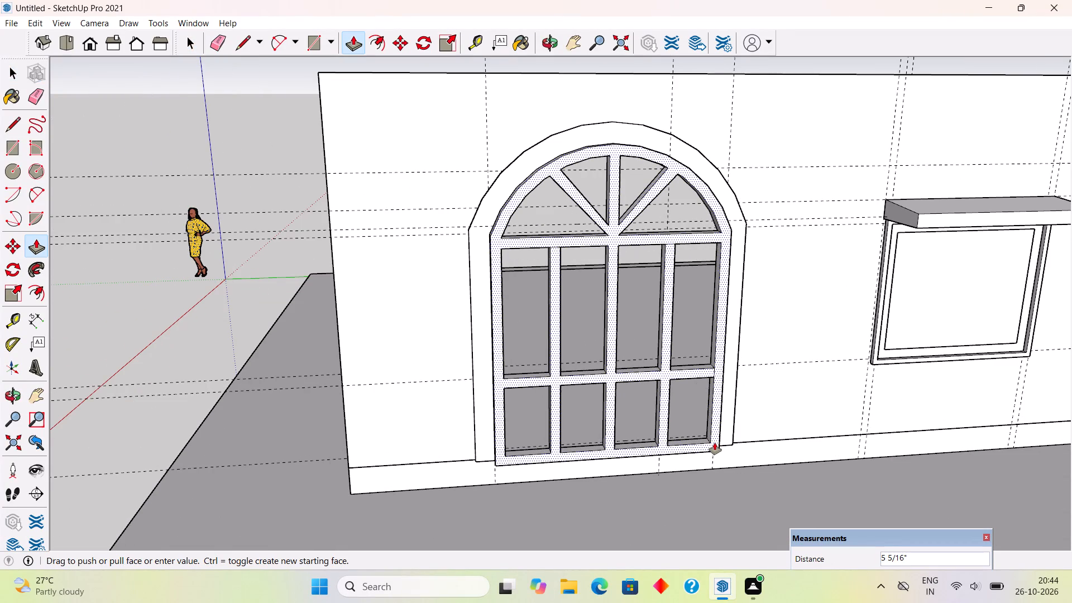
{"action": "type", "text": "3\""}
{"action": "key", "text": "Return"}
Select all connected geometry of the door's inner frame and members and make it a group.
{"action": "key", "text": "space"}
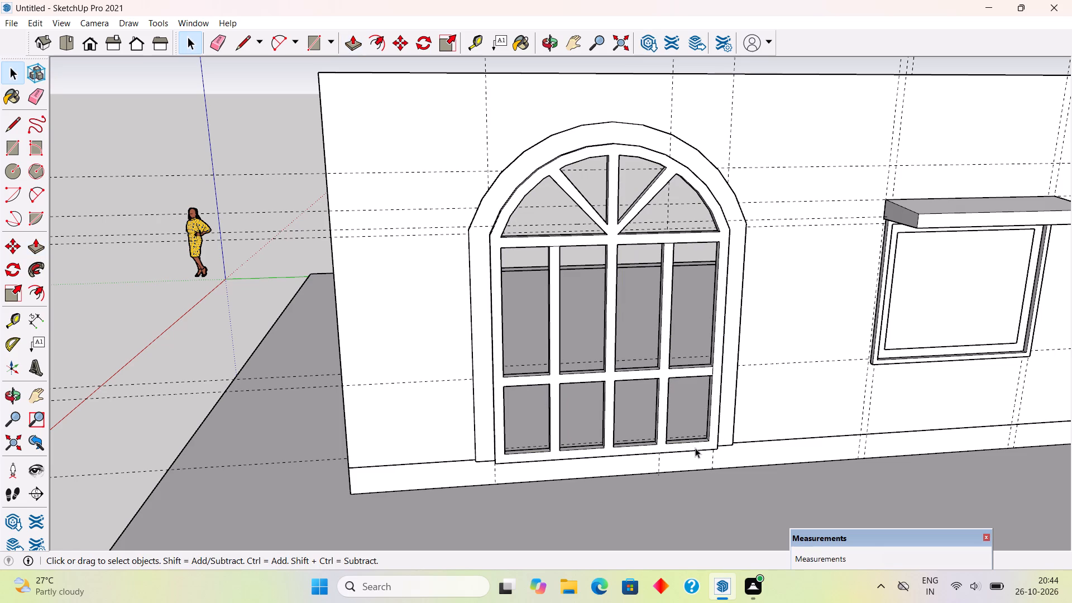
{"action": "double_click", "coordinate": [695, 448]}
{"action": "left_click", "coordinate": [695, 448]}
{"action": "right_click", "coordinate": [695, 448]}
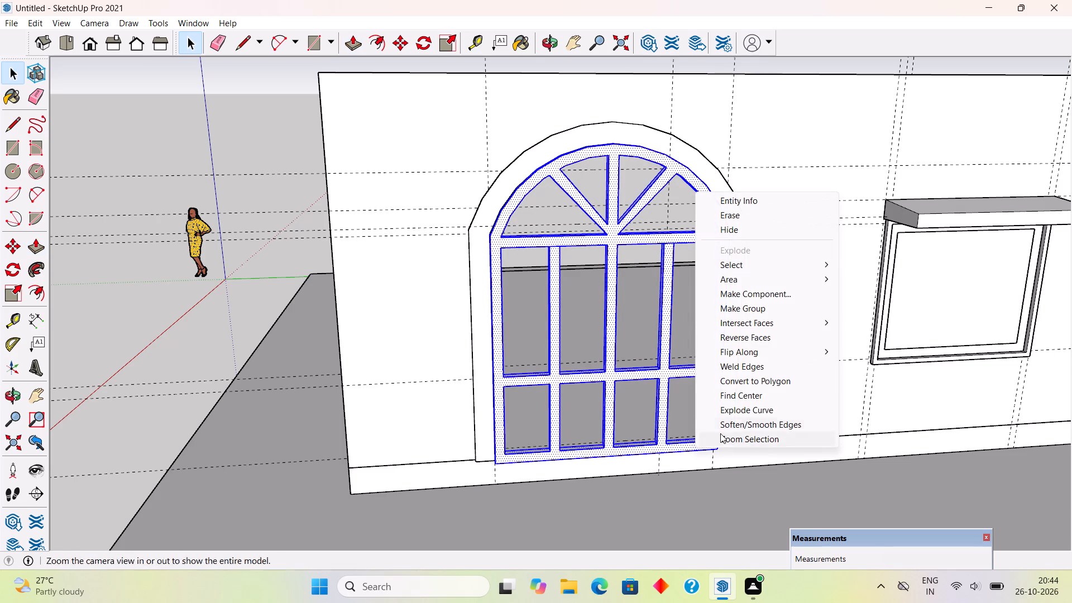
{"action": "left_click", "coordinate": [775, 309]}
Move the door frame group 5" back into the wall opening, using its lower outer corner as the base point.
{"action": "scroll", "coordinate": [559, 432], "scroll_direction": "down", "scroll_amount": 4}
{"action": "middle_click_drag", "start_coordinate": [504, 418], "coordinate": [606, 430]}
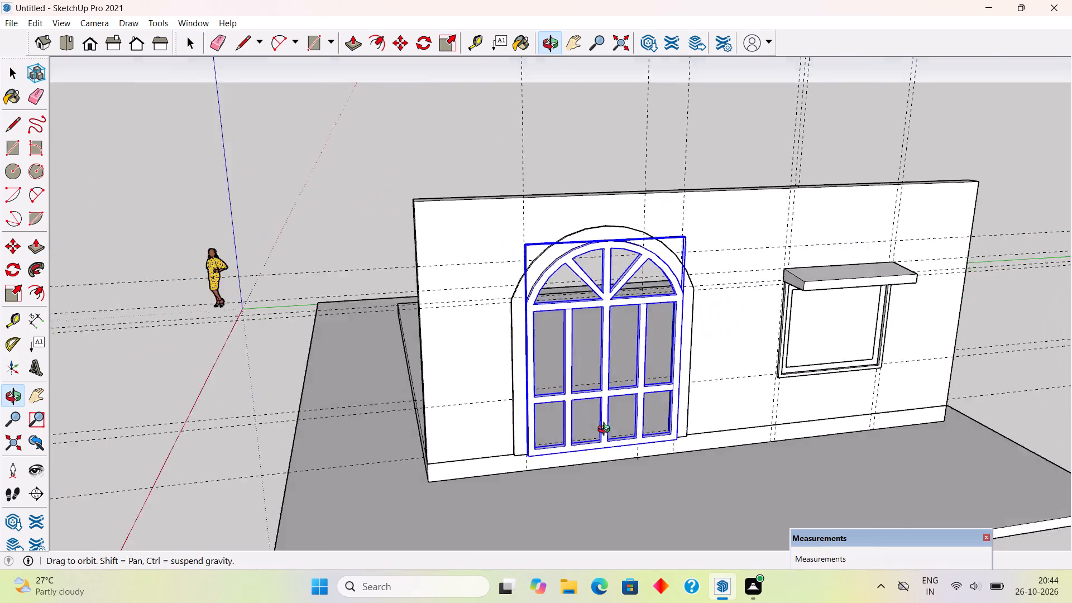
{"action": "middle_click_drag", "start_coordinate": [606, 430], "coordinate": [816, 428]}
{"action": "scroll", "coordinate": [700, 455], "scroll_direction": "up", "scroll_amount": 5}
{"action": "scroll", "coordinate": [658, 400], "scroll_direction": "up", "scroll_amount": 9}
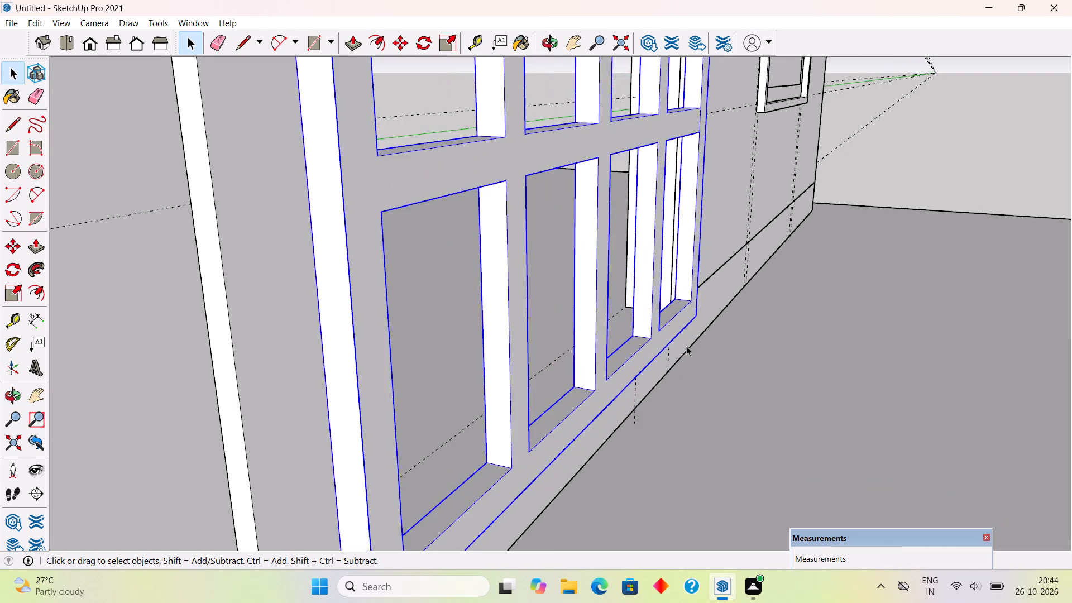
{"action": "middle_click_drag", "start_coordinate": [686, 340], "coordinate": [531, 358]}
{"action": "middle_click_drag", "start_coordinate": [551, 366], "coordinate": [623, 379]}
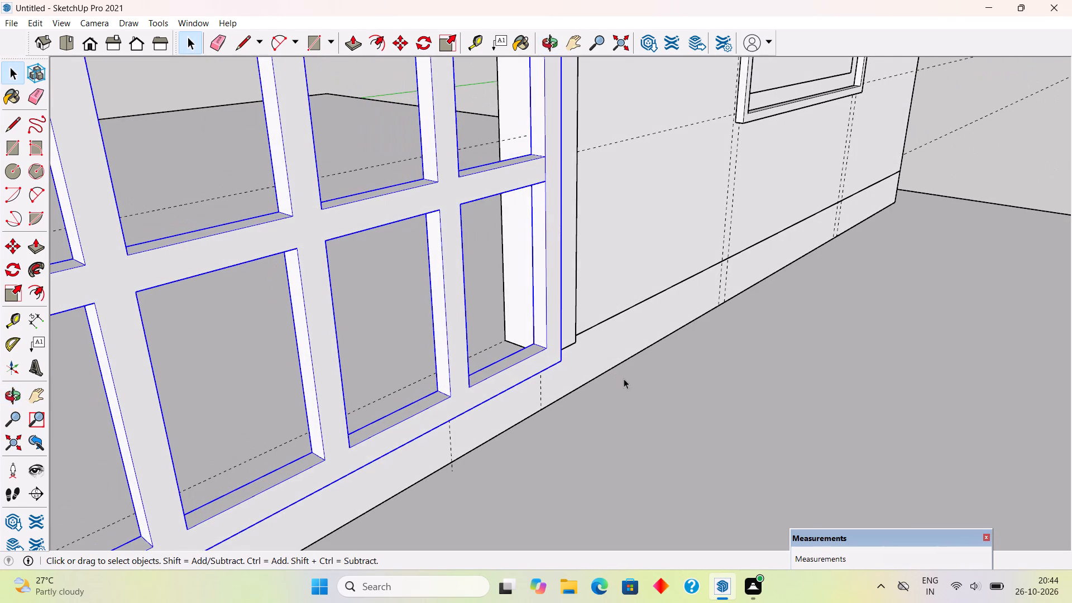
{"action": "key", "text": "m"}
{"action": "left_click", "coordinate": [561, 359]}
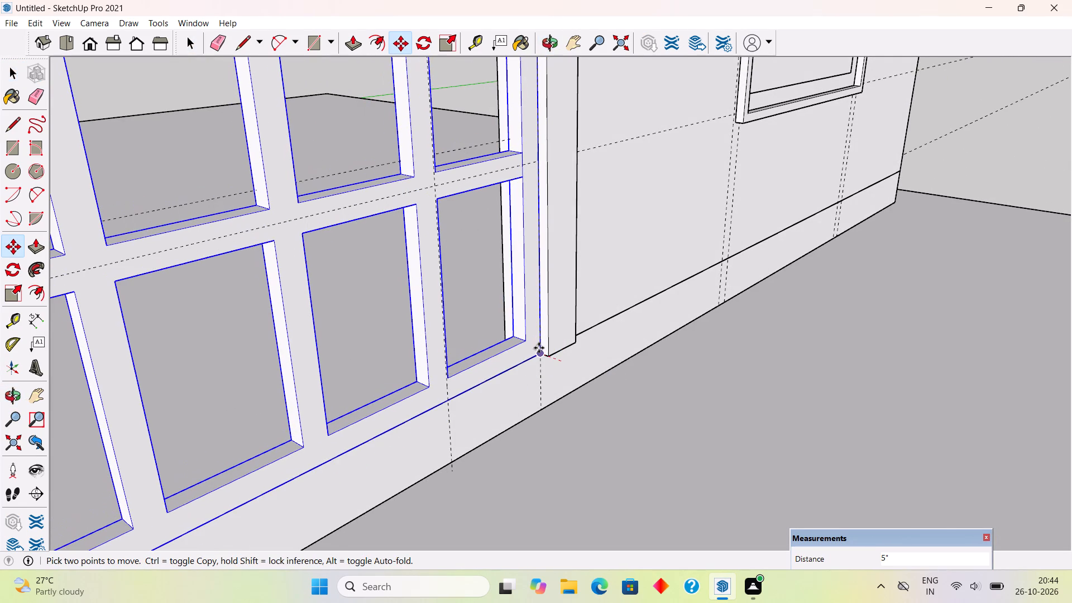
{"action": "left_click", "coordinate": [539, 348]}
{"action": "scroll", "coordinate": [552, 370], "scroll_direction": "down", "scroll_amount": 6}
{"action": "key", "text": "space"}
{"action": "left_click", "coordinate": [875, 149]}
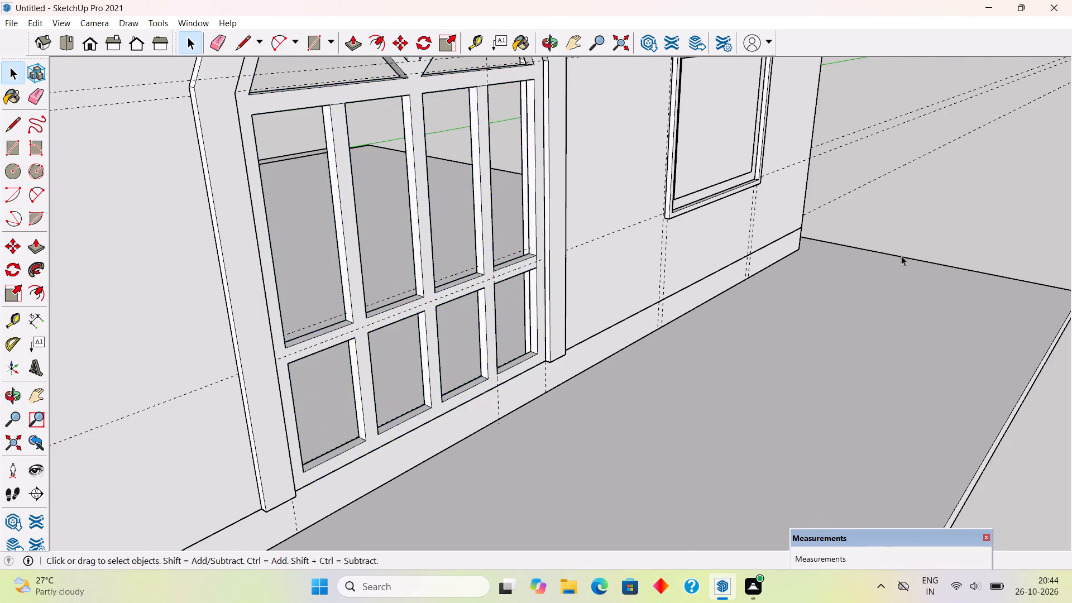
Trace the lower-left fanlight opening with a bottom line, an arc bulging about 2 5/8" and a diagonal of about 2' 8 15/16" to form a pane.
{"action": "scroll", "coordinate": [900, 281], "scroll_direction": "down", "scroll_amount": 8}
{"action": "middle_click_drag", "start_coordinate": [769, 308], "coordinate": [484, 279]}
{"action": "scroll", "coordinate": [515, 205], "scroll_direction": "up", "scroll_amount": 5}
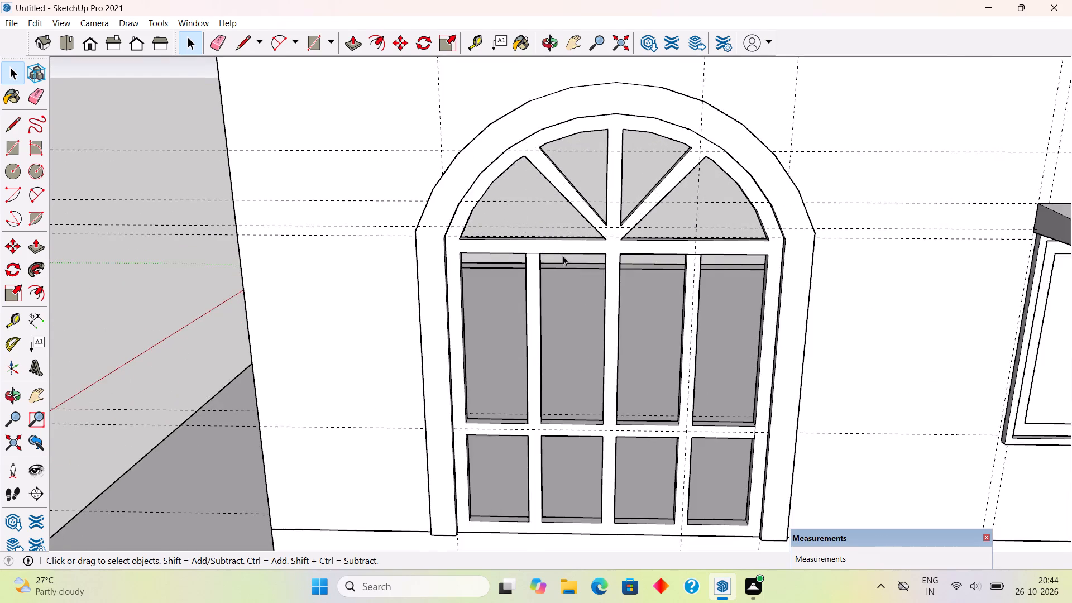
{"action": "scroll", "coordinate": [564, 257], "scroll_direction": "up", "scroll_amount": 1}
{"action": "middle_click_drag", "start_coordinate": [569, 226], "coordinate": [577, 218]}
{"action": "scroll", "coordinate": [577, 218], "scroll_direction": "down", "scroll_amount": 2}
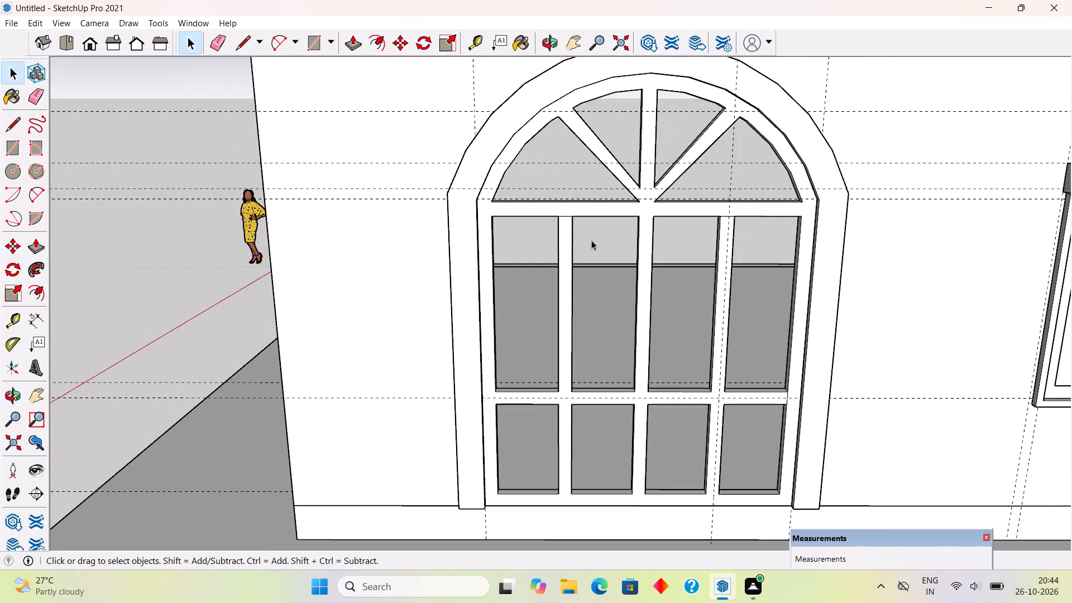
{"action": "middle_click_drag", "start_coordinate": [653, 262], "coordinate": [666, 242]}
{"action": "scroll", "coordinate": [666, 242], "scroll_direction": "down", "scroll_amount": 1}
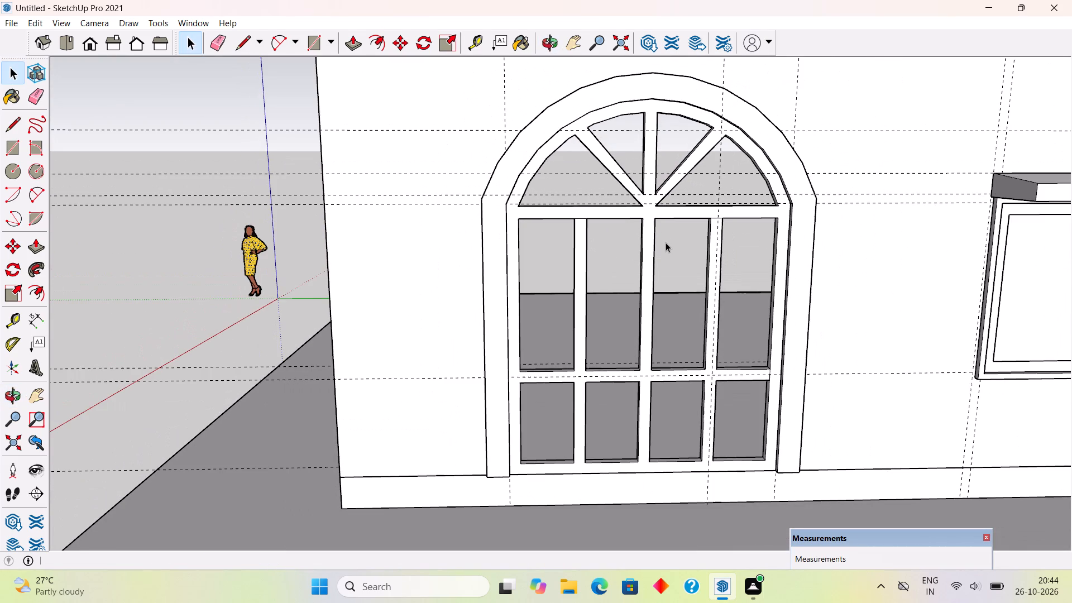
{"action": "key", "text": "l"}
{"action": "left_click", "coordinate": [642, 207]}
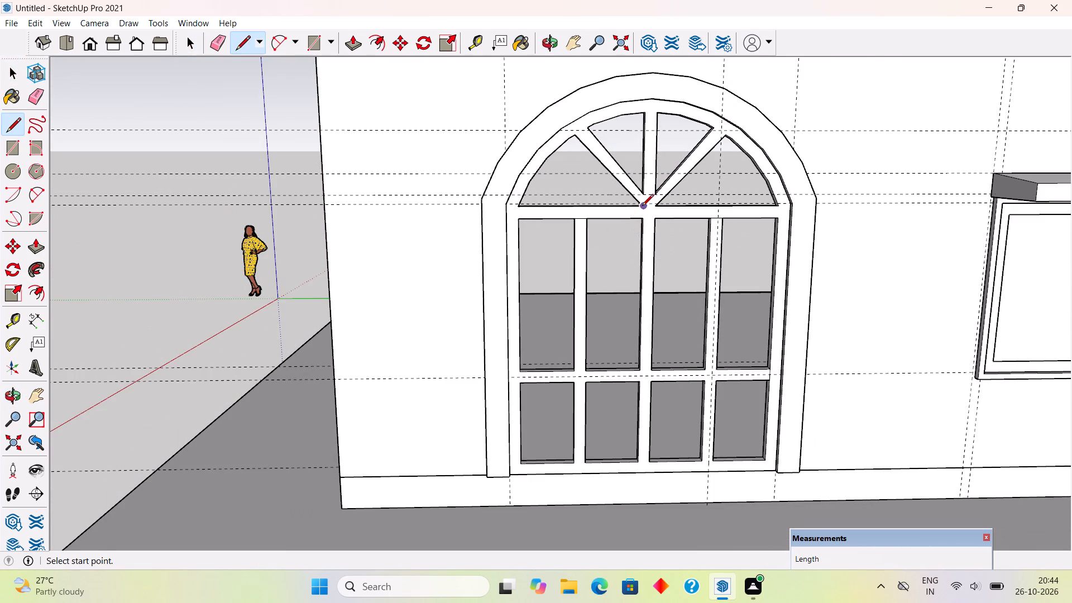
{"action": "left_click", "coordinate": [521, 208]}
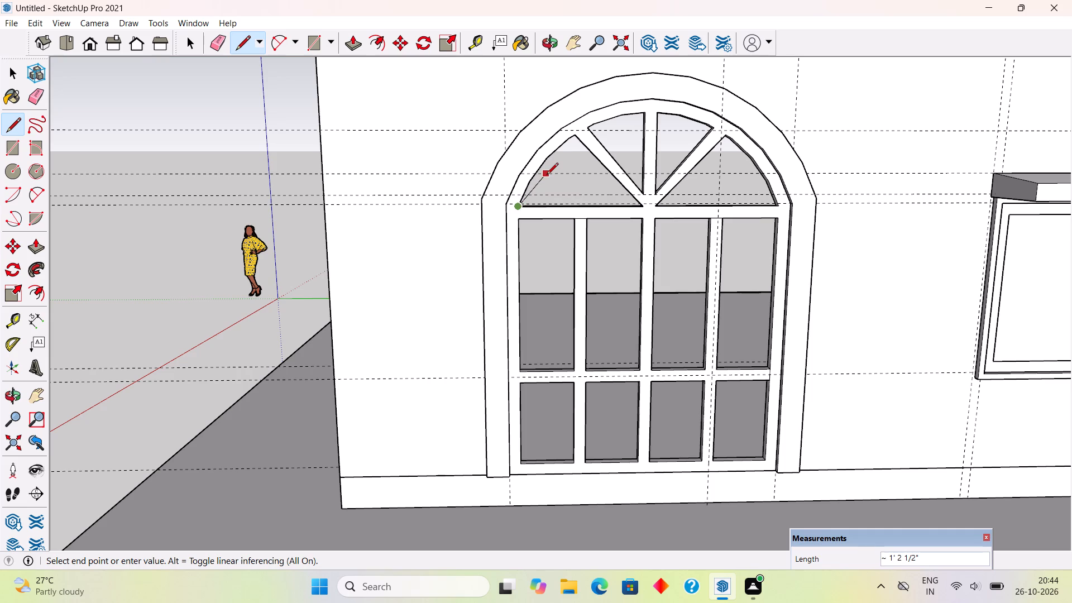
{"action": "key", "text": "a"}
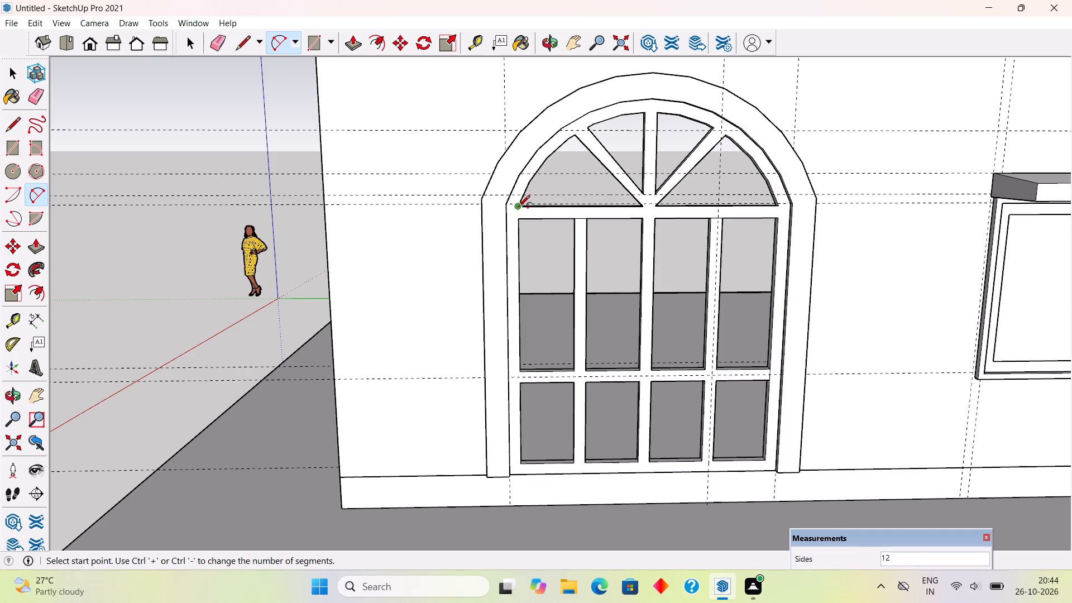
{"action": "left_click", "coordinate": [518, 208]}
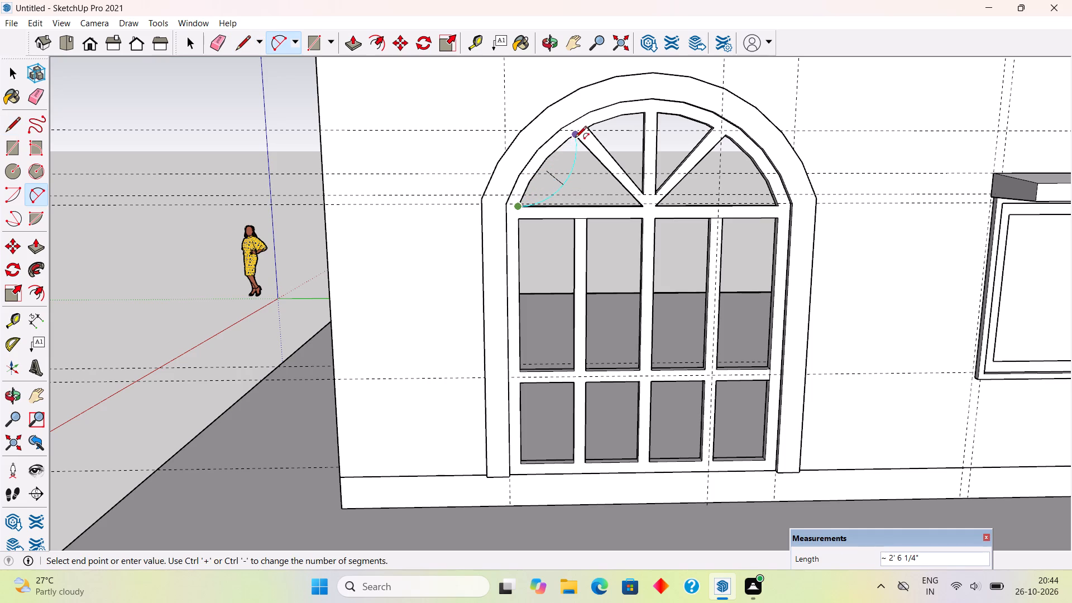
{"action": "left_click", "coordinate": [575, 138]}
{"action": "left_click", "coordinate": [547, 160]}
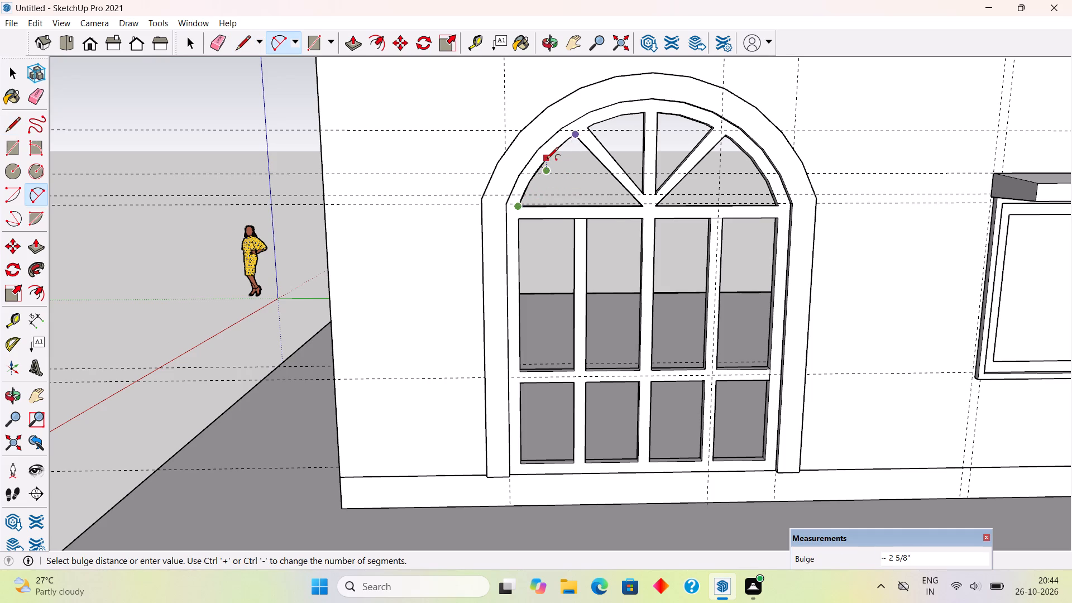
{"action": "key", "text": "l"}
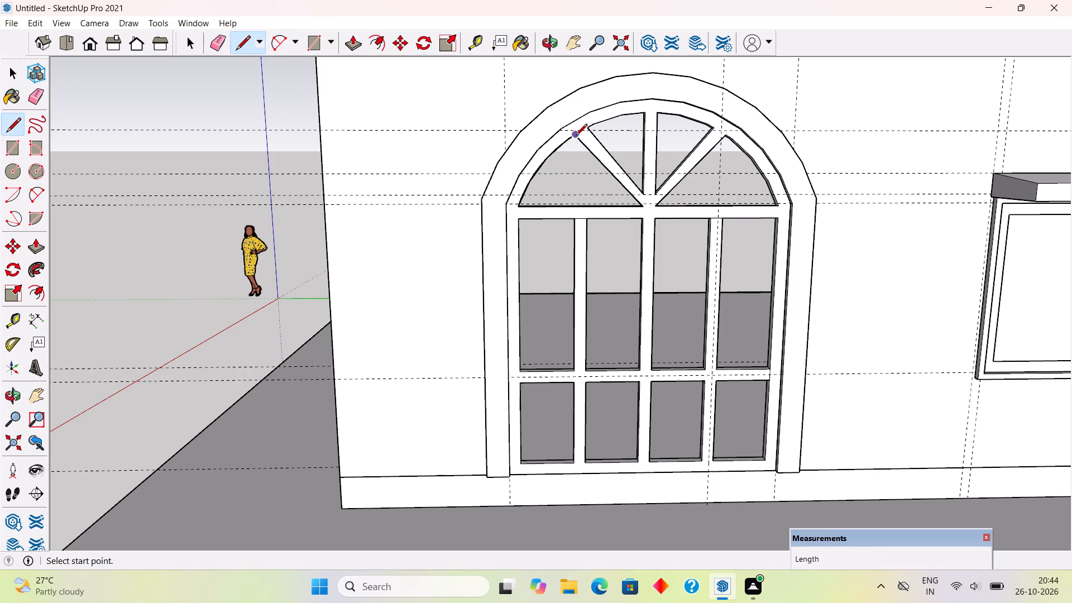
{"action": "left_click", "coordinate": [575, 136]}
{"action": "left_click", "coordinate": [641, 206]}
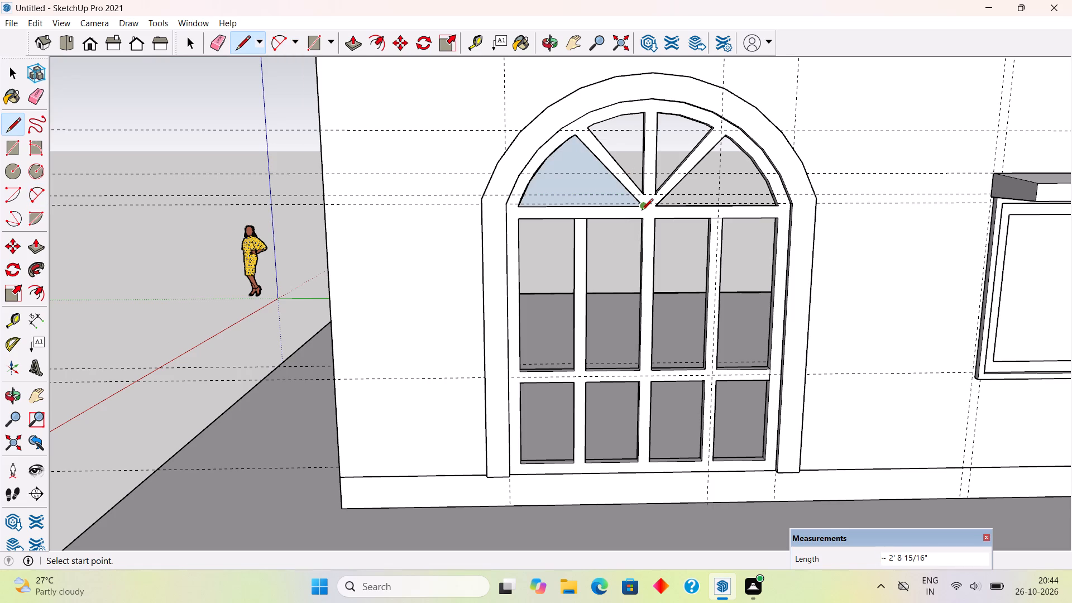
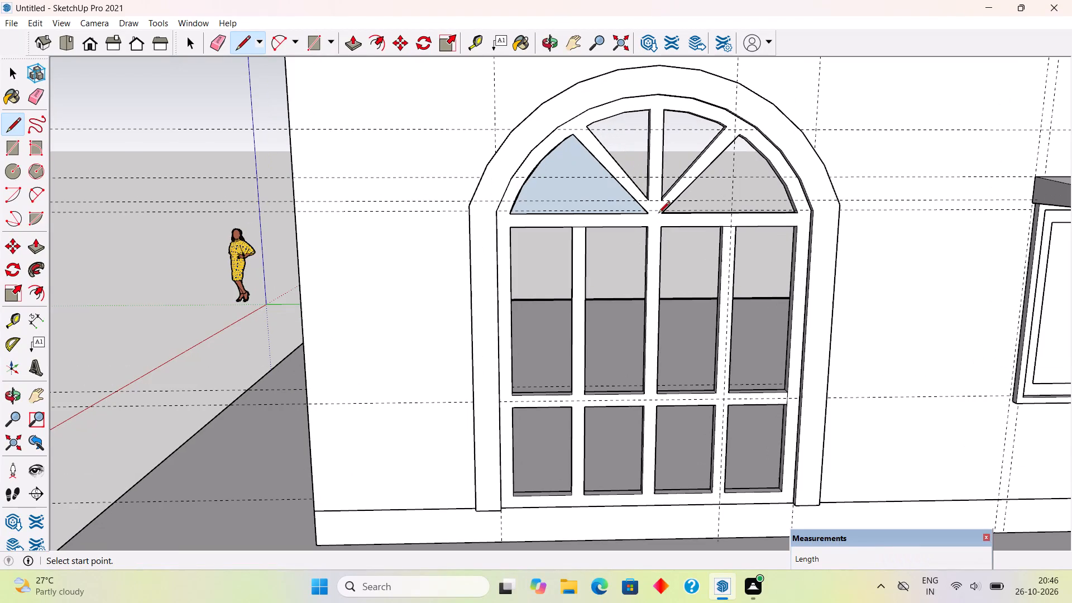
Trace the upper-left fanlight opening with a diagonal of about 2' 4 15/16", an arc bulging about 1 1/16" and a vertical of about 2' 2 13/16".
{"action": "left_click", "coordinate": [647, 196]}
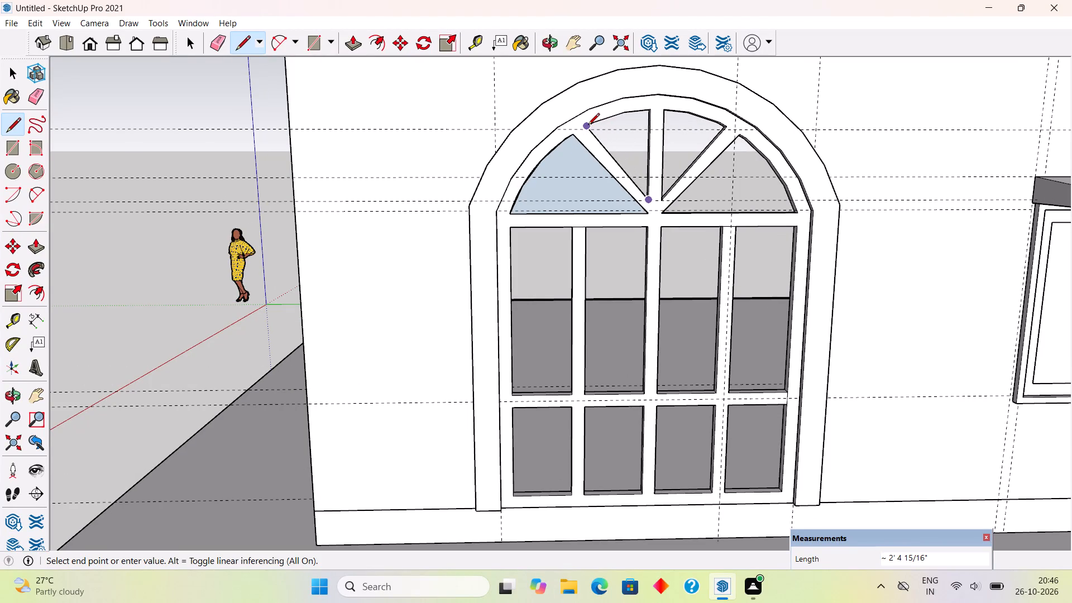
{"action": "left_click", "coordinate": [588, 126]}
{"action": "key", "text": "a"}
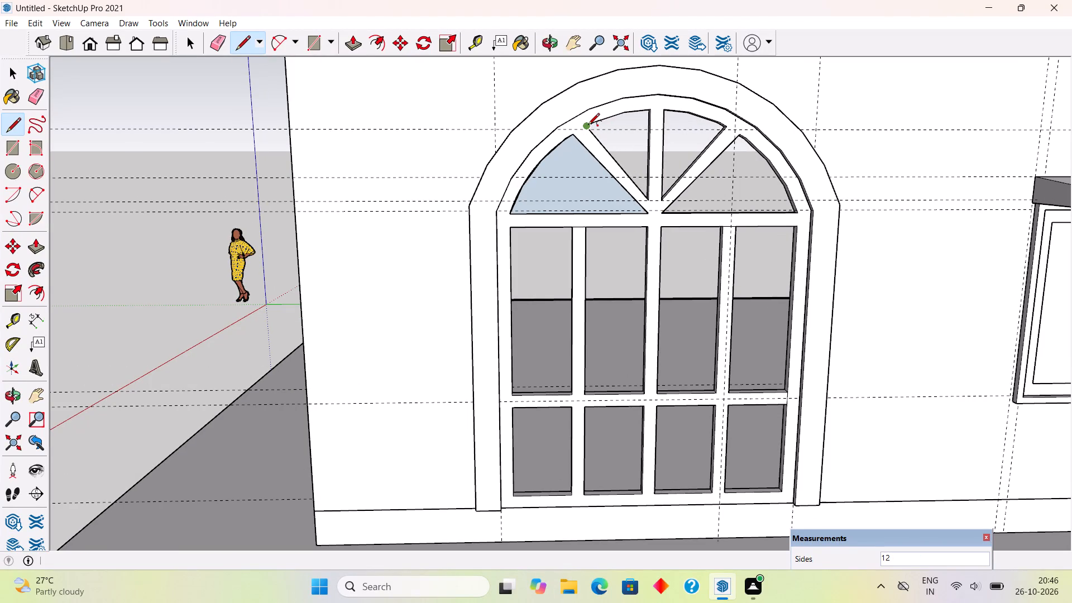
{"action": "left_click", "coordinate": [588, 126]}
{"action": "left_click", "coordinate": [649, 112]}
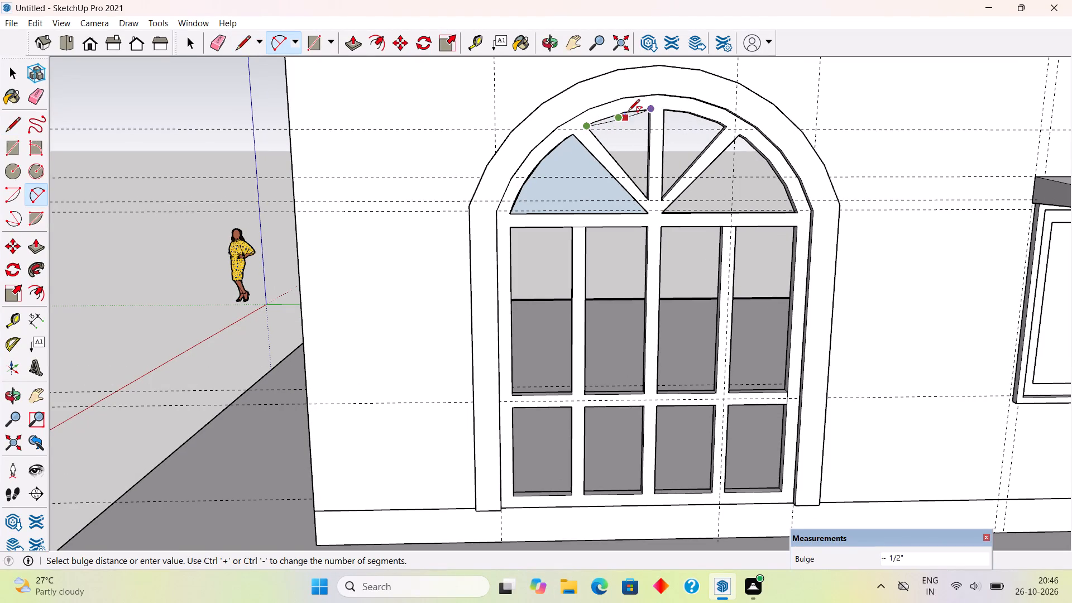
{"action": "scroll", "coordinate": [616, 113], "scroll_direction": "up", "scroll_amount": 6}
{"action": "left_click", "coordinate": [617, 116]}
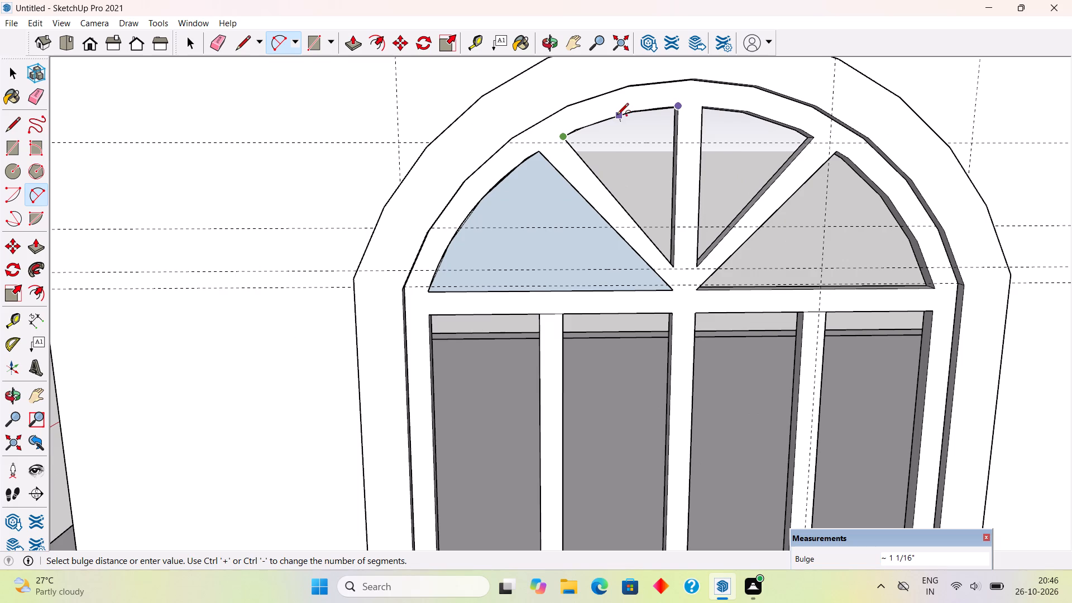
{"action": "key", "text": "l"}
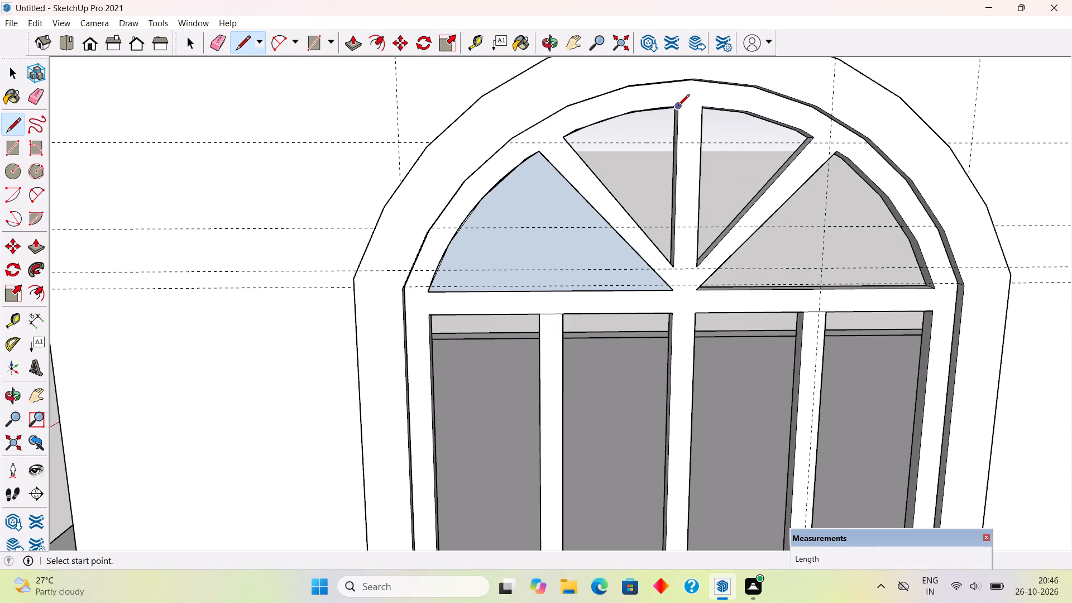
{"action": "left_click", "coordinate": [678, 107]}
{"action": "left_click", "coordinate": [674, 262]}
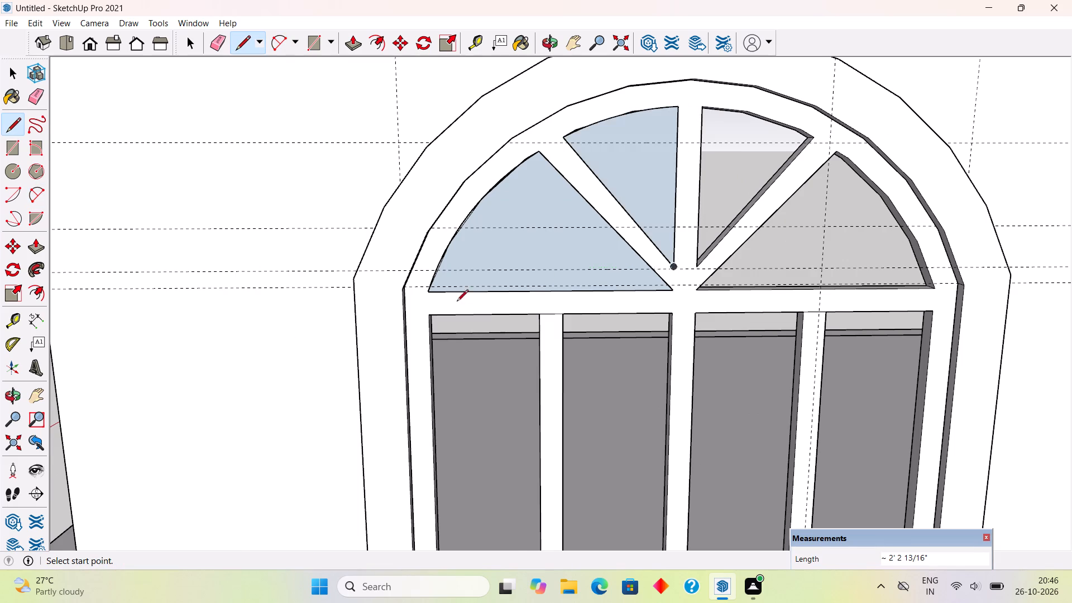
Trace the upper-right fanlight opening with a diagonal, a vertical line of about 2' 2 13/16" and a top arc to form a pane.
{"action": "scroll", "coordinate": [389, 311], "scroll_direction": "down", "scroll_amount": 6}
{"action": "scroll", "coordinate": [661, 239], "scroll_direction": "up", "scroll_amount": 4}
{"action": "middle_click_drag", "start_coordinate": [806, 289], "coordinate": [816, 289]}
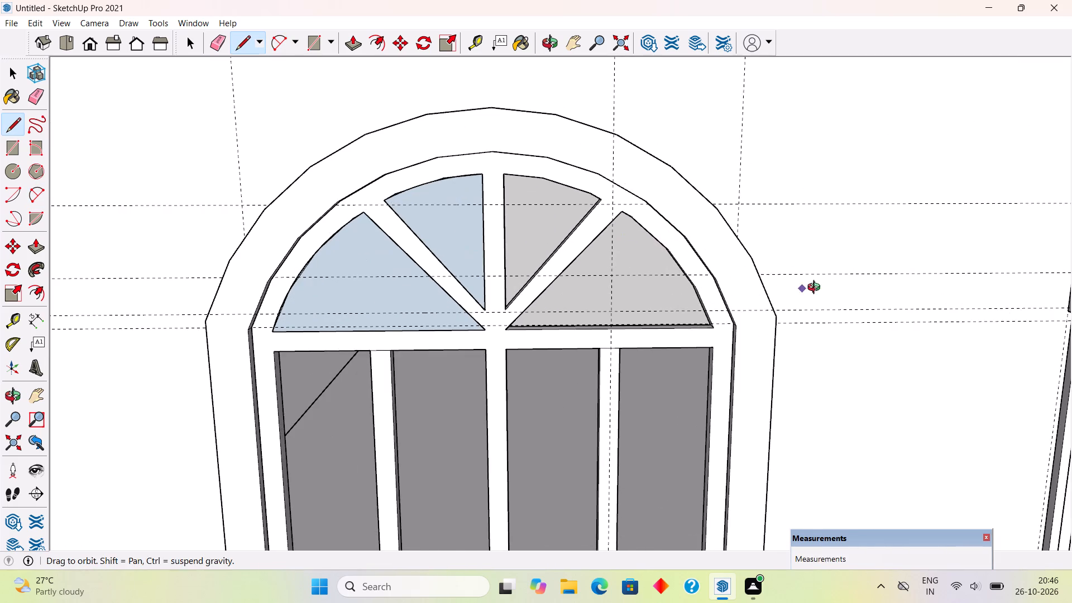
{"action": "middle_click_drag", "start_coordinate": [816, 289], "coordinate": [855, 291]}
{"action": "scroll", "coordinate": [513, 301], "scroll_direction": "up", "scroll_amount": 4}
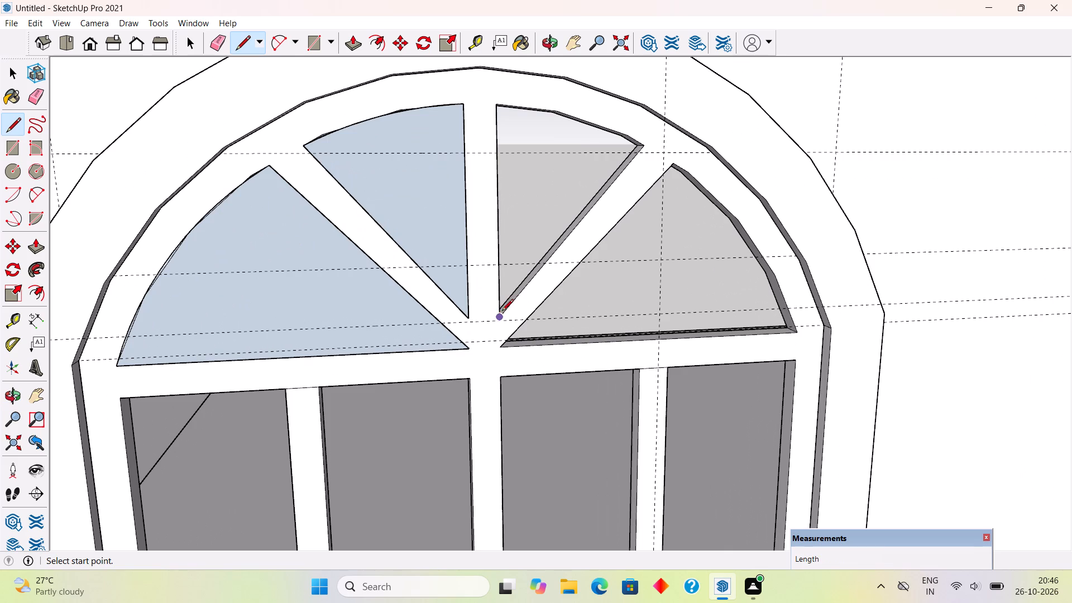
{"action": "left_click", "coordinate": [645, 150]}
{"action": "left_click", "coordinate": [500, 318]}
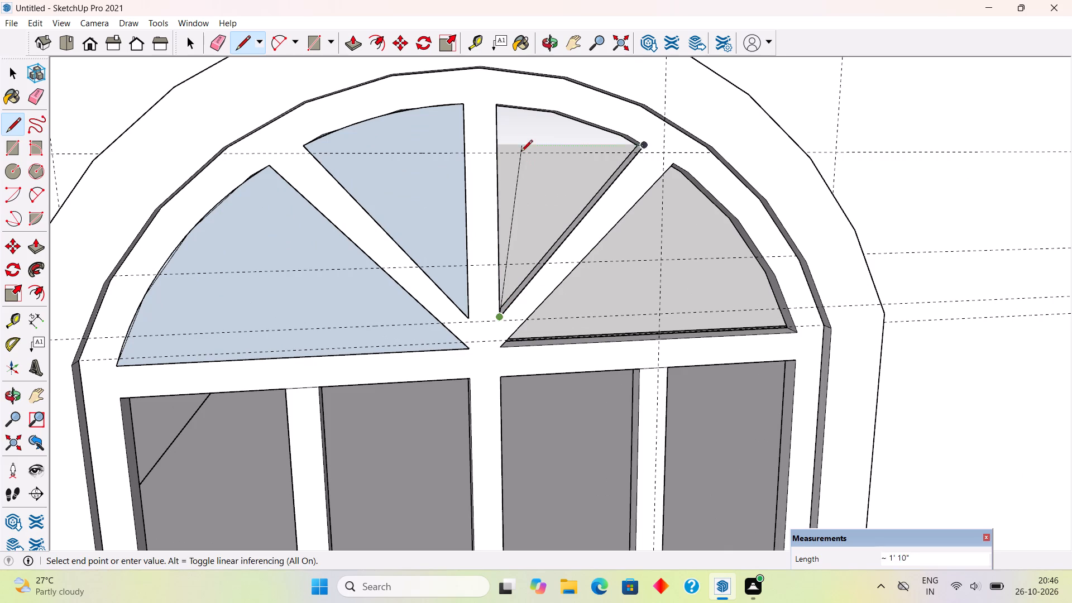
{"action": "left_click", "coordinate": [497, 109]}
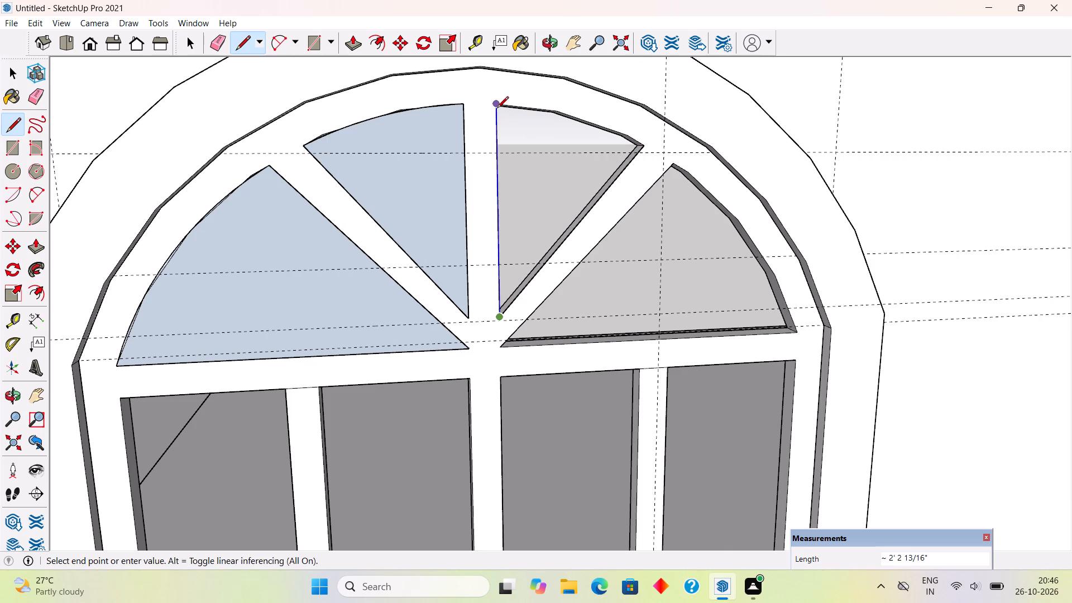
{"action": "key", "text": "a"}
{"action": "left_click", "coordinate": [496, 104]}
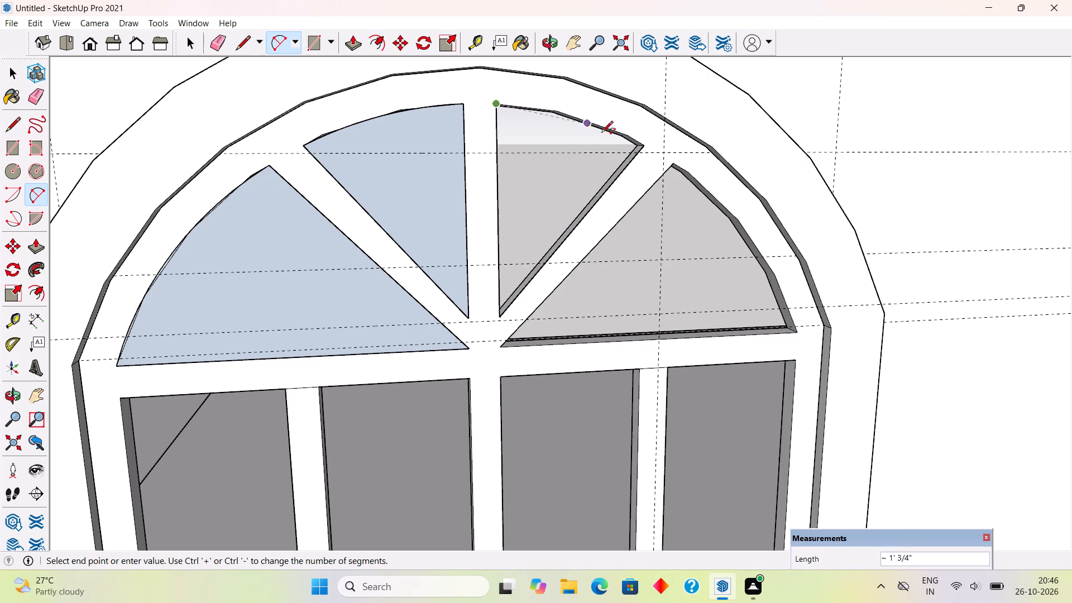
{"action": "left_click", "coordinate": [644, 149]}
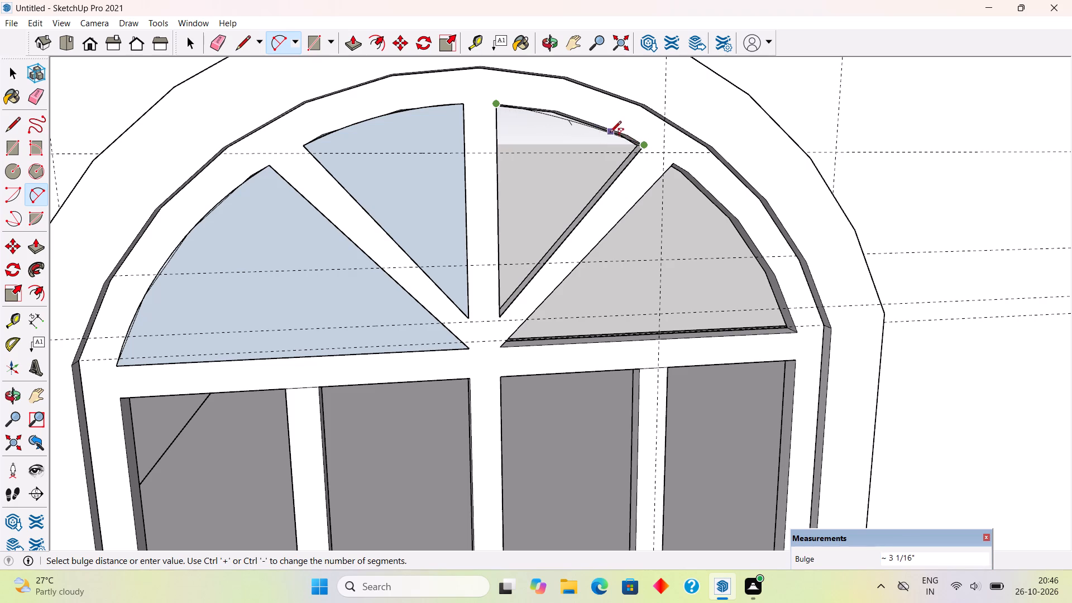
{"action": "left_click", "coordinate": [607, 130]}
Examine how closely the arcs of the two upper fanlight panes follow the curved frame edges.
{"action": "middle_click_drag", "start_coordinate": [514, 168], "coordinate": [410, 145]}
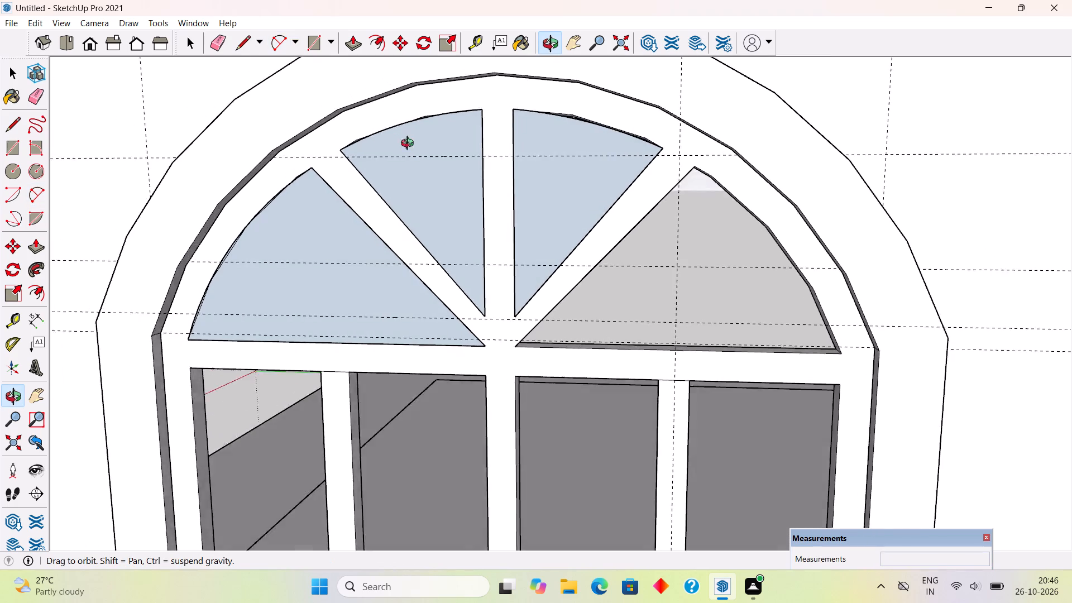
{"action": "middle_click_drag", "start_coordinate": [410, 145], "coordinate": [357, 84]}
{"action": "scroll", "coordinate": [602, 147], "scroll_direction": "up", "scroll_amount": 10}
{"action": "middle_click_drag", "start_coordinate": [681, 171], "coordinate": [711, 178]}
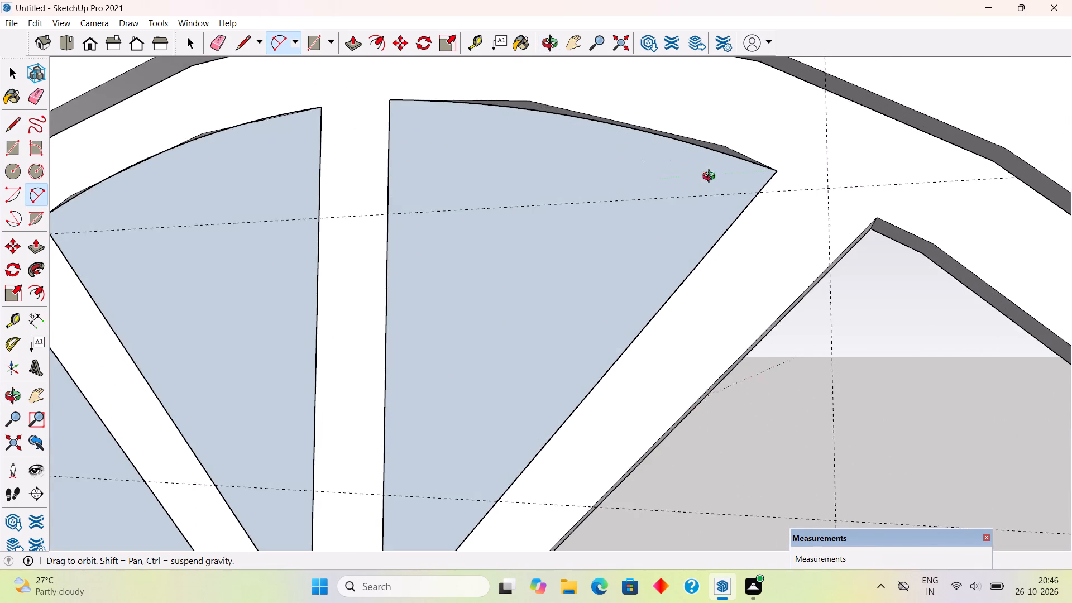
{"action": "middle_click_drag", "start_coordinate": [711, 178], "coordinate": [739, 272]}
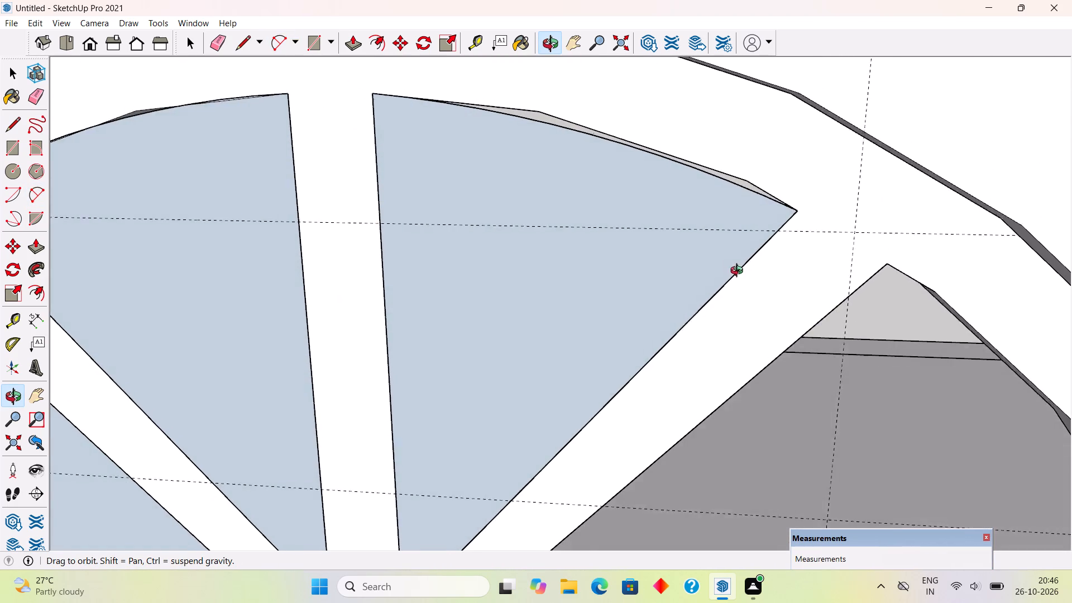
{"action": "middle_click_drag", "start_coordinate": [739, 272], "coordinate": [822, 244]}
{"action": "scroll", "coordinate": [806, 250], "scroll_direction": "down", "scroll_amount": 4}
{"action": "scroll", "coordinate": [324, 170], "scroll_direction": "up", "scroll_amount": 7}
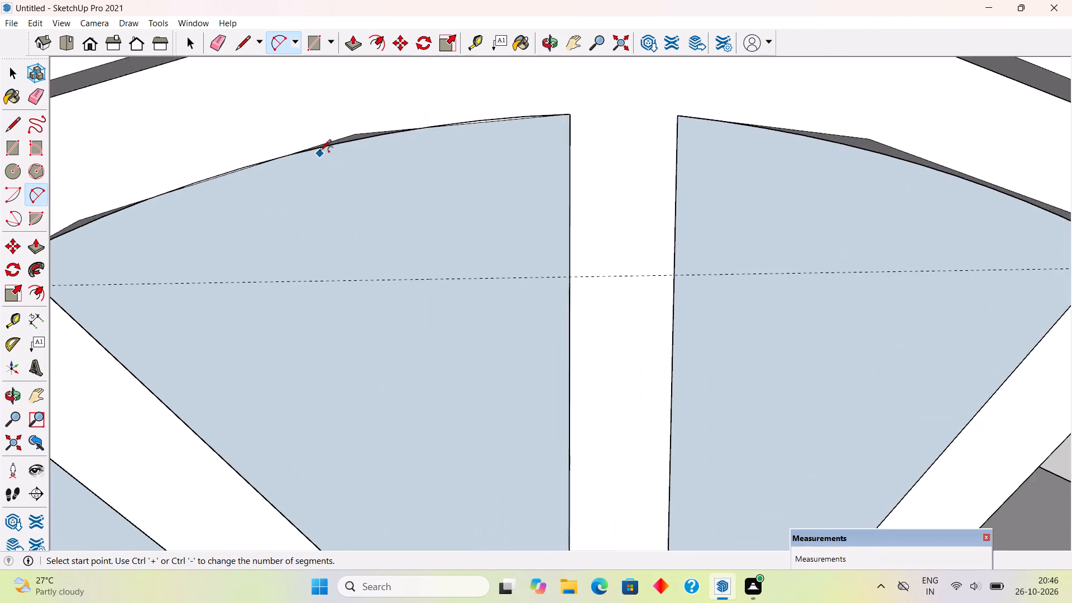
{"action": "middle_click_drag", "start_coordinate": [296, 126], "coordinate": [283, 179]}
Trace the lower-right fanlight opening with a bottom line, a diagonal of about 2' 8 15/16" and an arc bulging about 2 5/16" to form a pane.
{"action": "scroll", "coordinate": [283, 179], "scroll_direction": "down", "scroll_amount": 2}
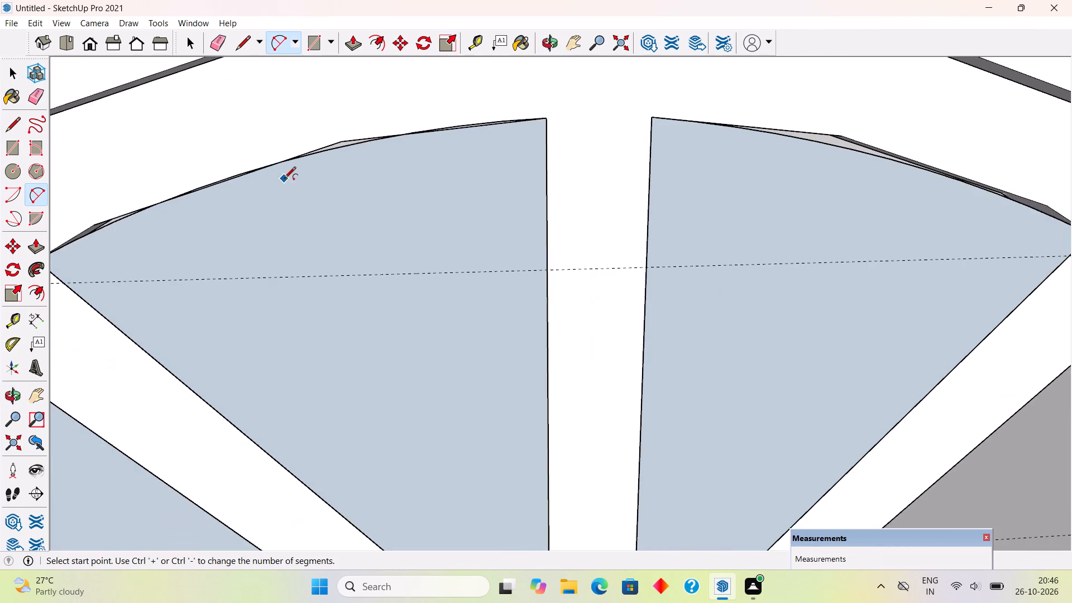
{"action": "scroll", "coordinate": [284, 179], "scroll_direction": "down", "scroll_amount": 7}
{"action": "scroll", "coordinate": [351, 204], "scroll_direction": "down", "scroll_amount": 5}
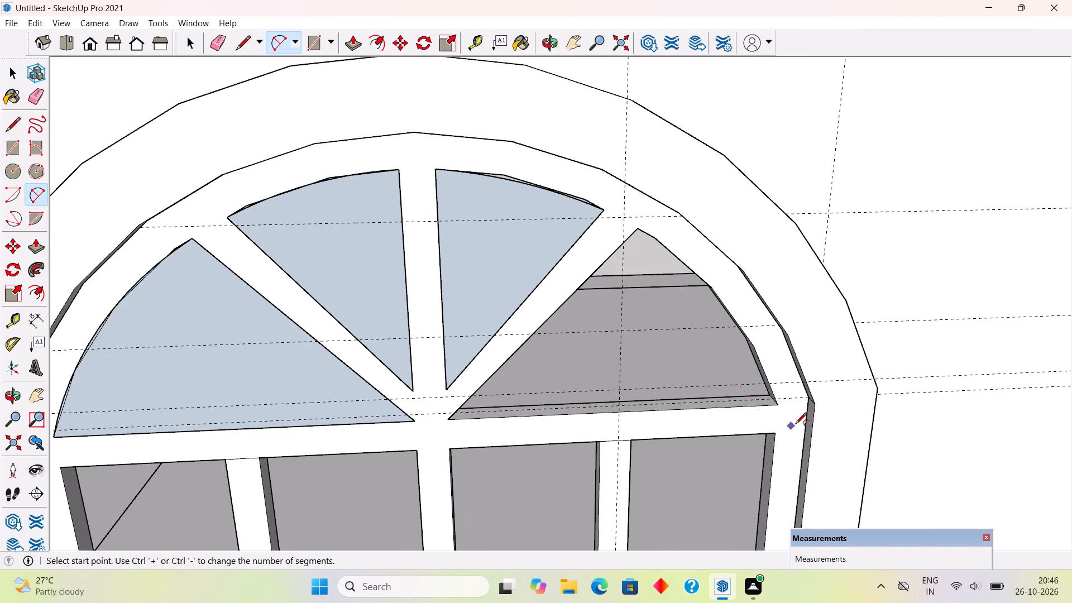
{"action": "left_click", "coordinate": [779, 403]}
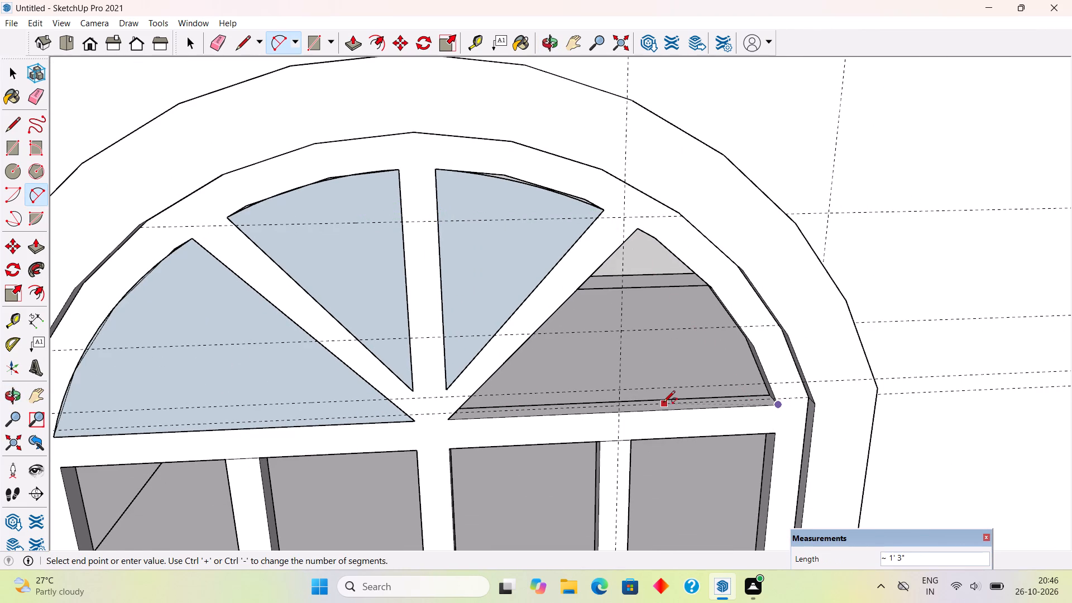
{"action": "key", "text": "l"}
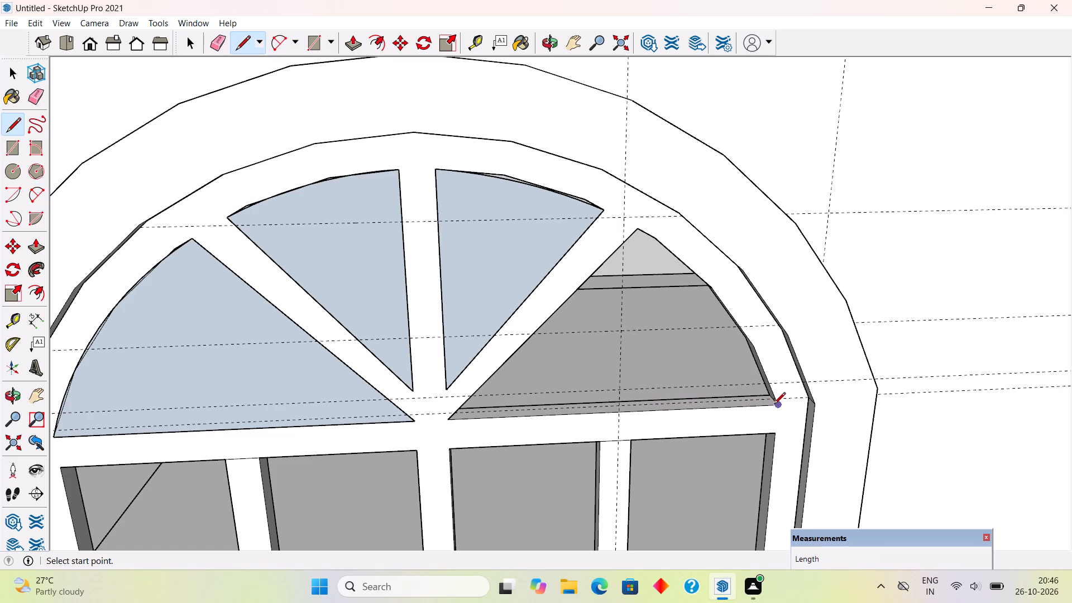
{"action": "left_click", "coordinate": [776, 405]}
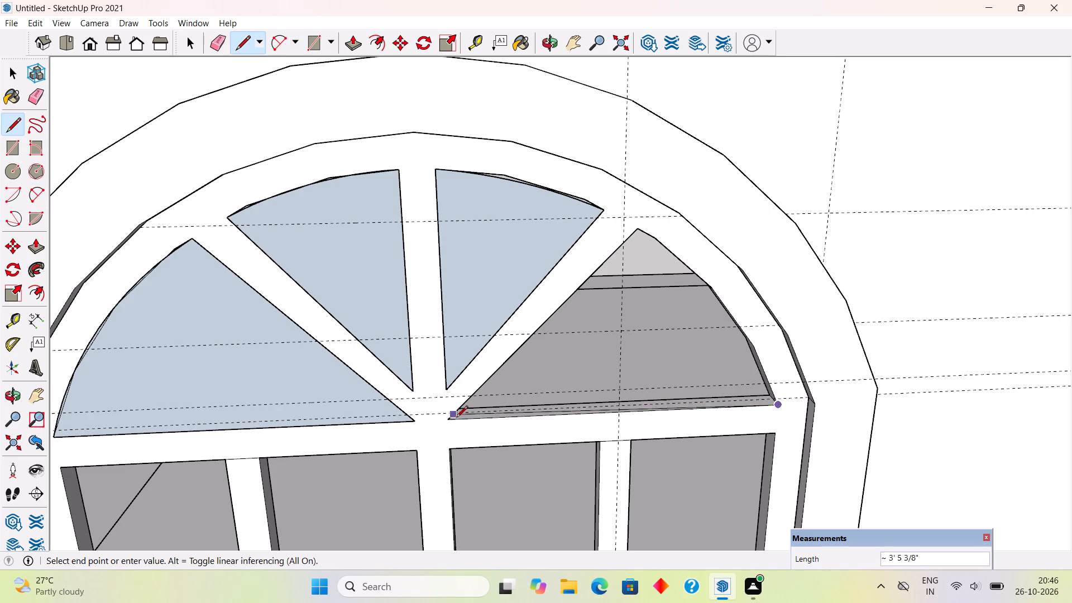
{"action": "left_click", "coordinate": [453, 418]}
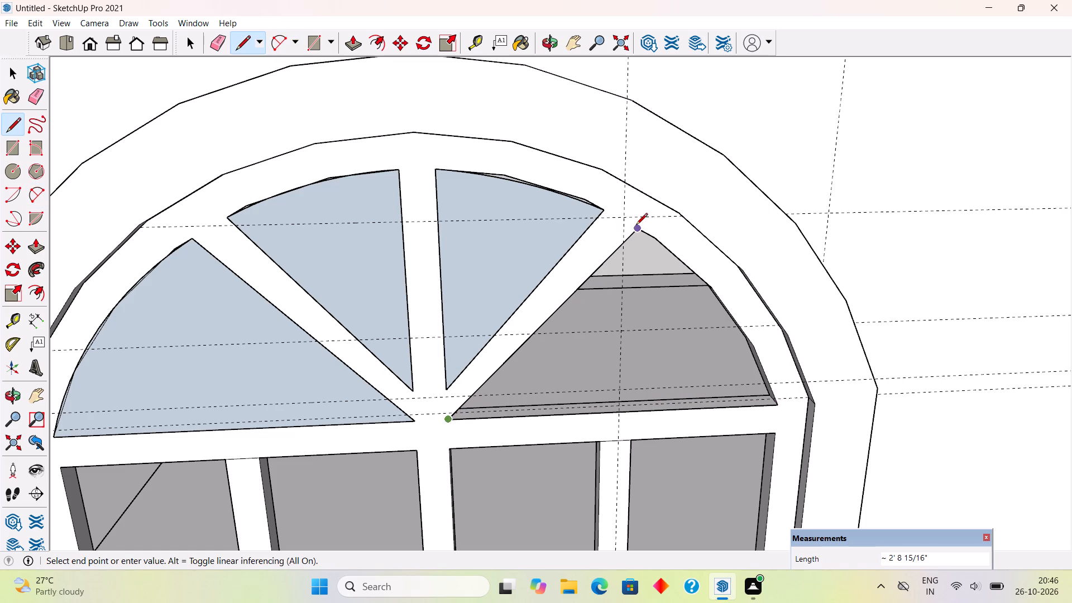
{"action": "left_click", "coordinate": [636, 226]}
{"action": "key", "text": "a"}
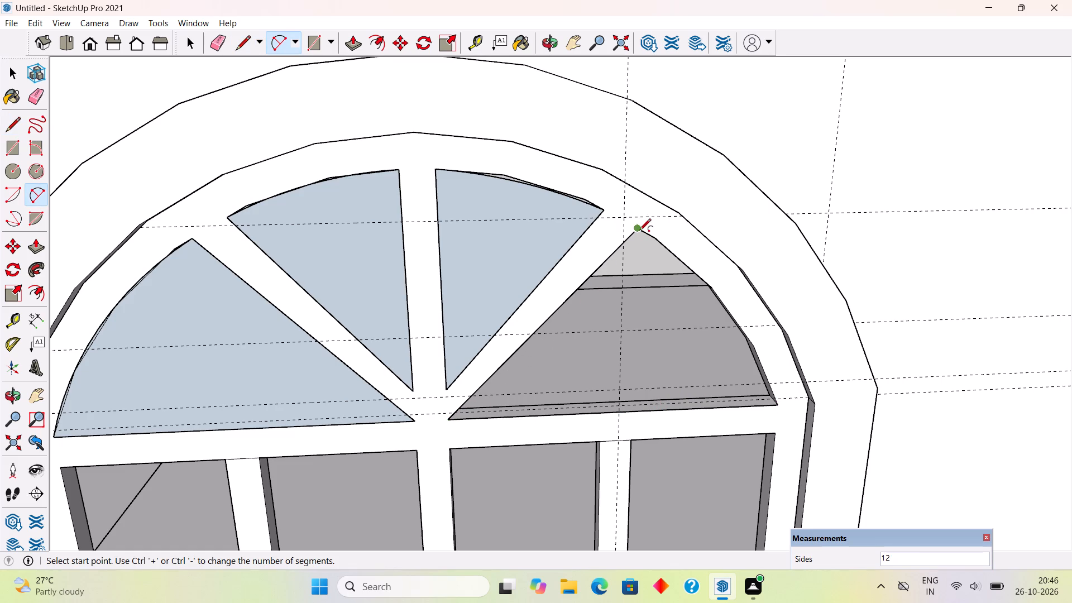
{"action": "left_click", "coordinate": [639, 231]}
{"action": "left_click", "coordinate": [777, 404]}
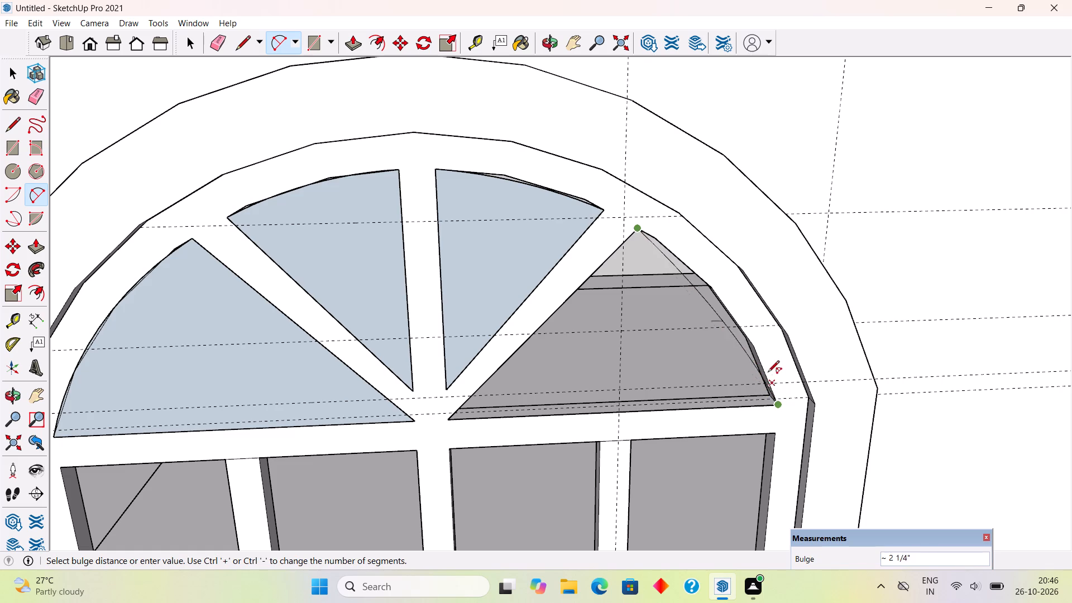
{"action": "left_click", "coordinate": [733, 319]}
Make separate groups of the lower-left and upper-left fanlight panes, each including its bounding edges.
{"action": "key", "text": "space"}
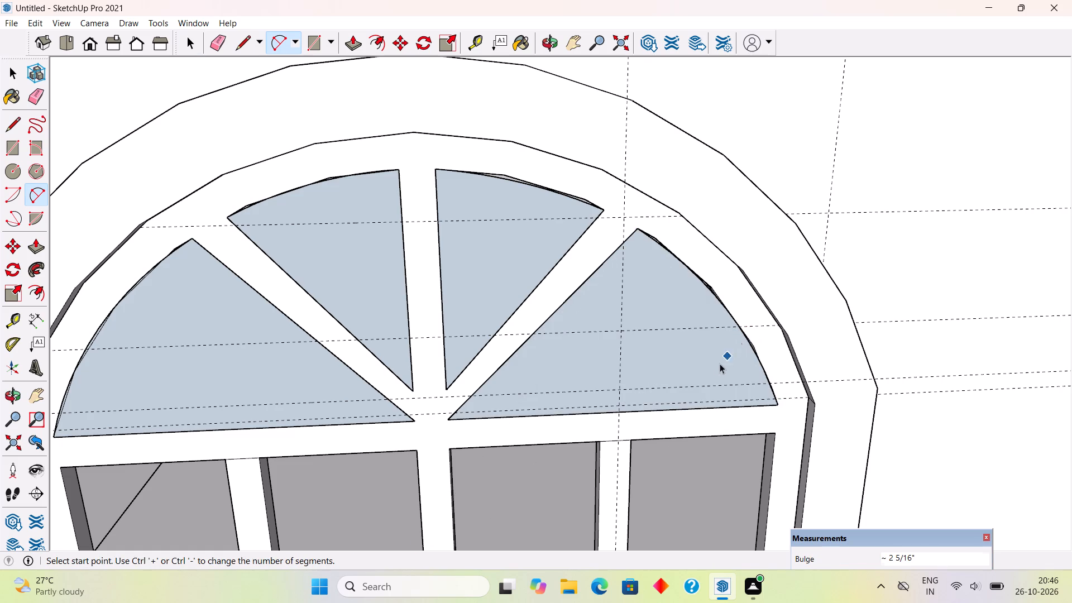
{"action": "middle_click_drag", "start_coordinate": [518, 374], "coordinate": [554, 342]}
{"action": "scroll", "coordinate": [568, 329], "scroll_direction": "down", "scroll_amount": 4}
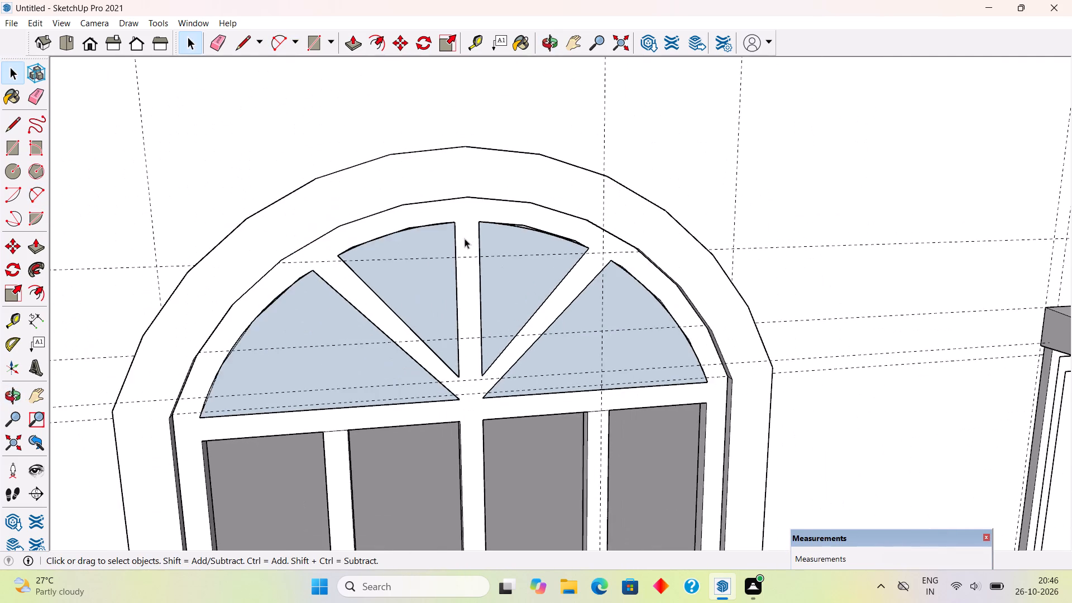
{"action": "scroll", "coordinate": [465, 238], "scroll_direction": "down", "scroll_amount": 10}
{"action": "scroll", "coordinate": [410, 538], "scroll_direction": "up", "scroll_amount": 6}
{"action": "scroll", "coordinate": [410, 538], "scroll_direction": "down", "scroll_amount": 6}
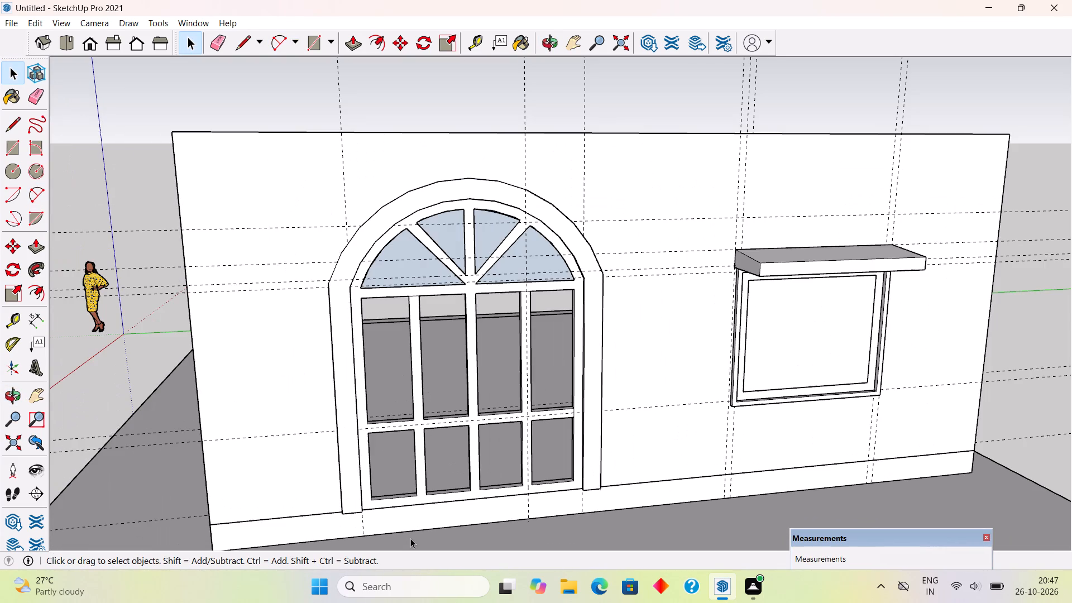
{"action": "triple_click", "coordinate": [396, 272]}
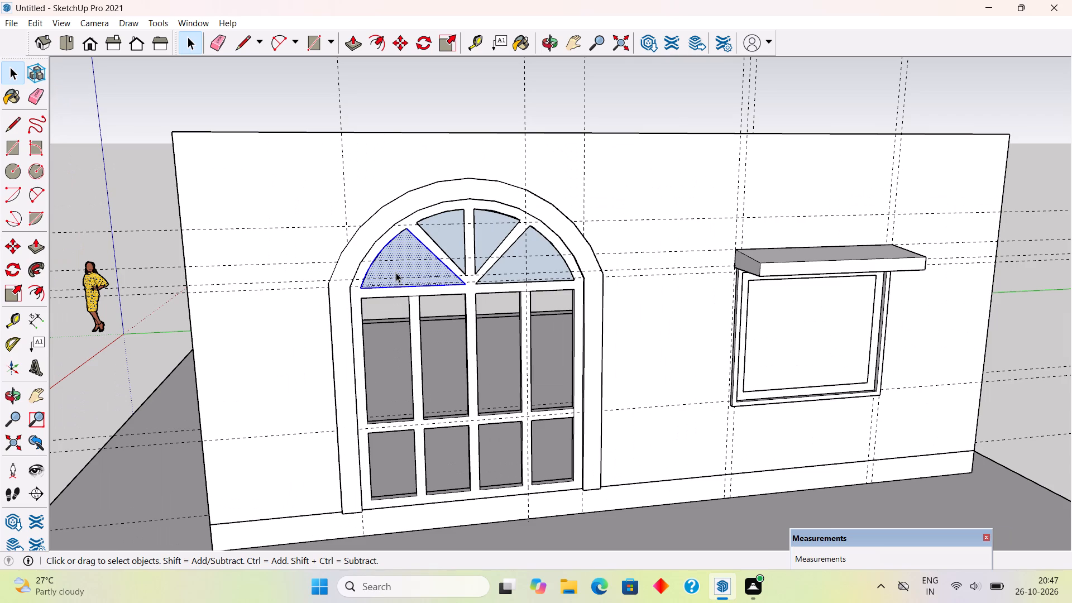
{"action": "right_click", "coordinate": [396, 272]}
{"action": "left_click", "coordinate": [449, 393]}
{"action": "triple_click", "coordinate": [449, 231]}
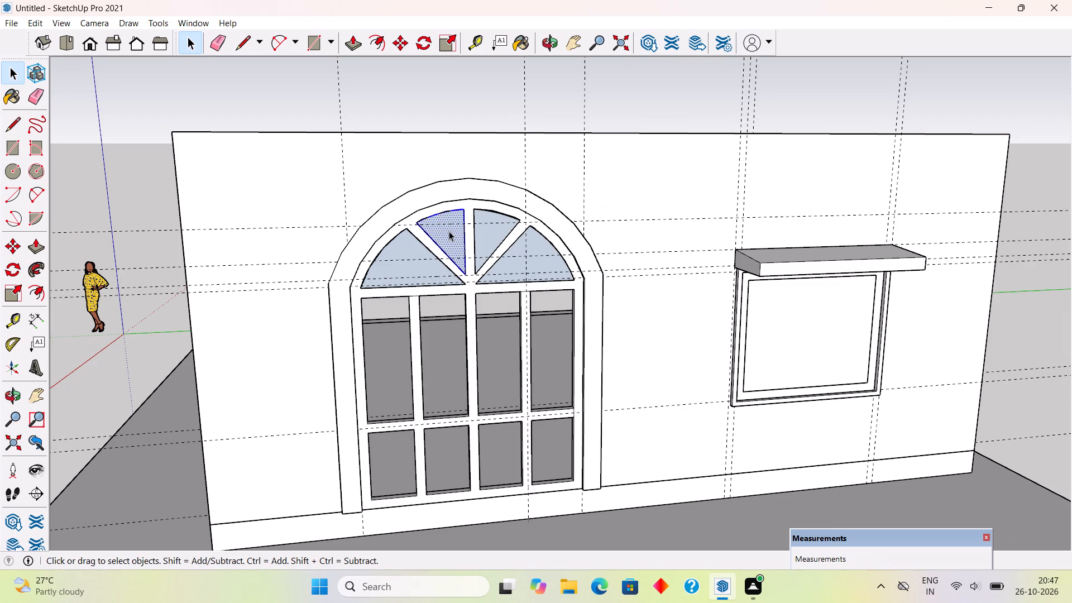
{"action": "left_click", "coordinate": [449, 231]}
{"action": "right_click", "coordinate": [449, 231]}
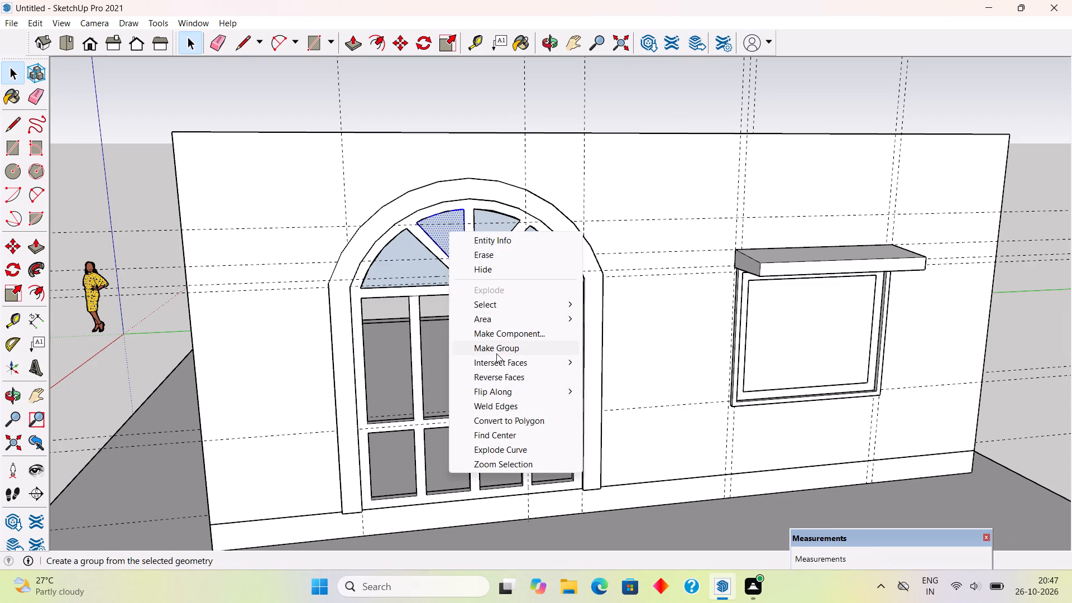
{"action": "left_click", "coordinate": [496, 353]}
Make separate groups of the upper-right and lower-right fanlight panes, each including its bounding edges.
{"action": "triple_click", "coordinate": [482, 235]}
{"action": "right_click", "coordinate": [482, 235]}
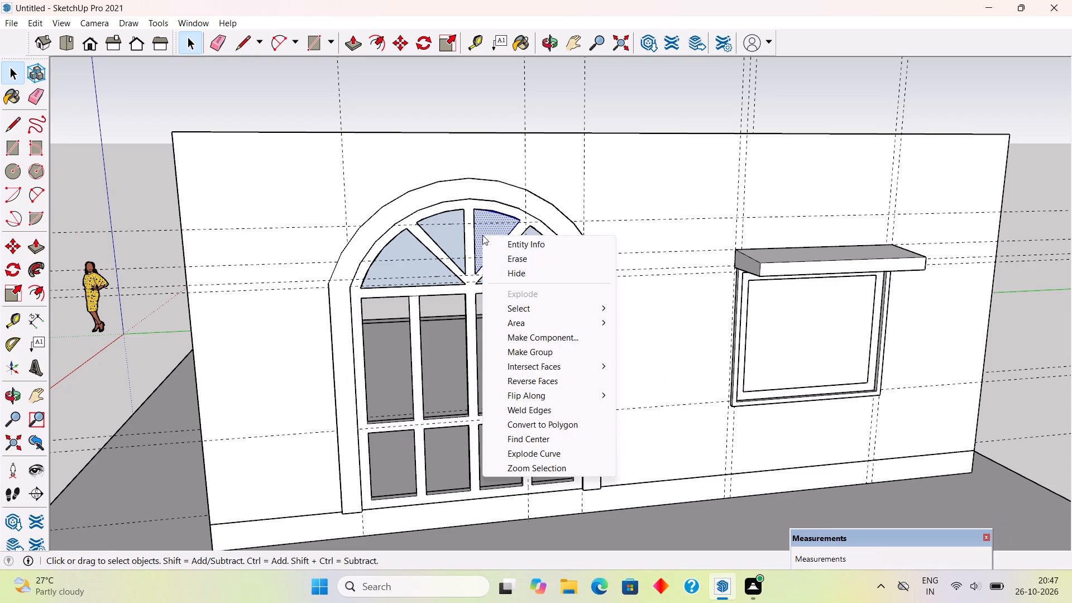
{"action": "left_click", "coordinate": [524, 352]}
{"action": "triple_click", "coordinate": [533, 245]}
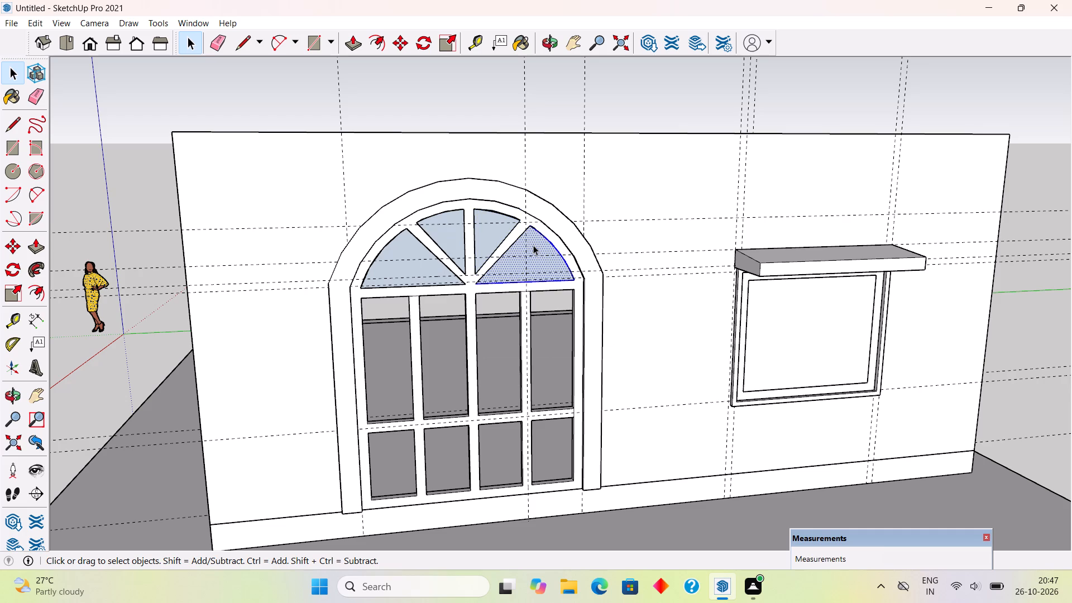
{"action": "left_click", "coordinate": [533, 245]}
{"action": "right_click", "coordinate": [533, 245]}
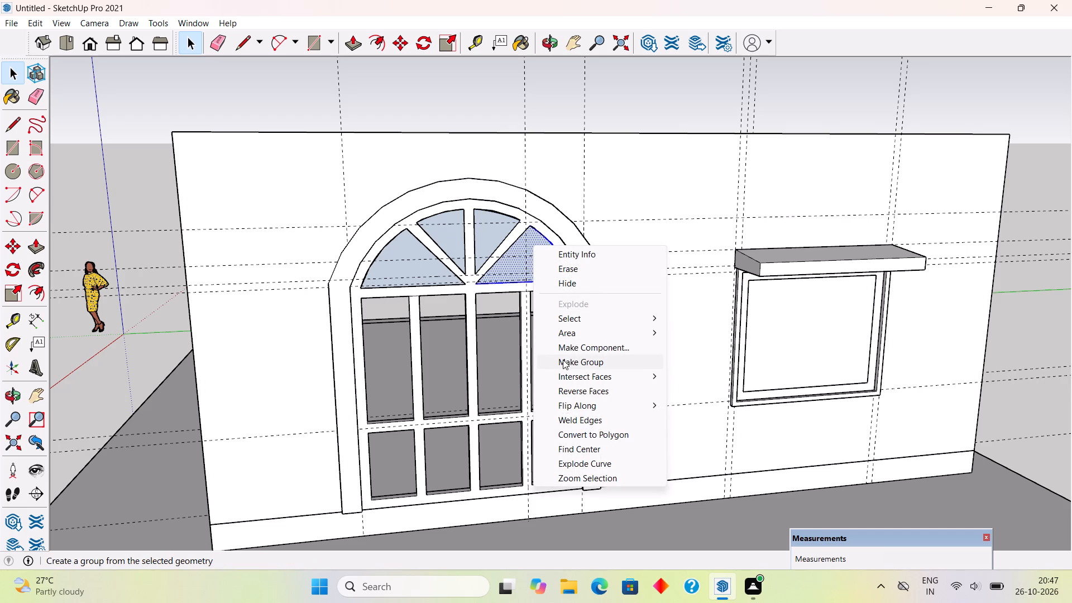
{"action": "left_click", "coordinate": [563, 360]}
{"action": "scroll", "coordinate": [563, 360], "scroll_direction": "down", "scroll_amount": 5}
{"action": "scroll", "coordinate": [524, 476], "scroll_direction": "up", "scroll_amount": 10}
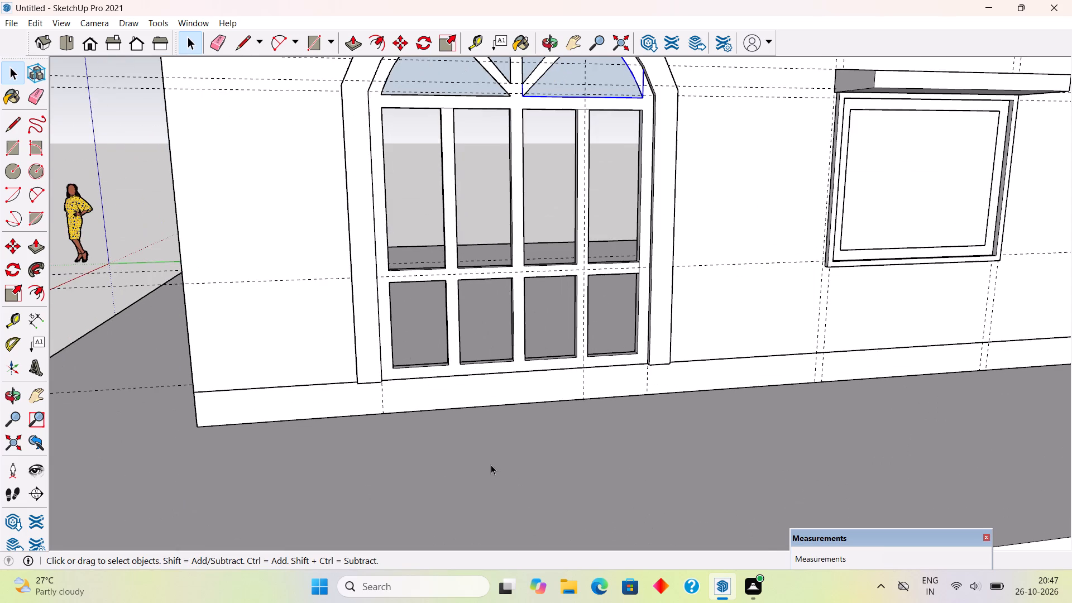
Draw a rectangle, about 4' 5 1/8" by 1' 7", across each of the four upper openings of the arched door.
{"action": "middle_click_drag", "start_coordinate": [502, 463], "coordinate": [533, 481]}
{"action": "key", "text": "r"}
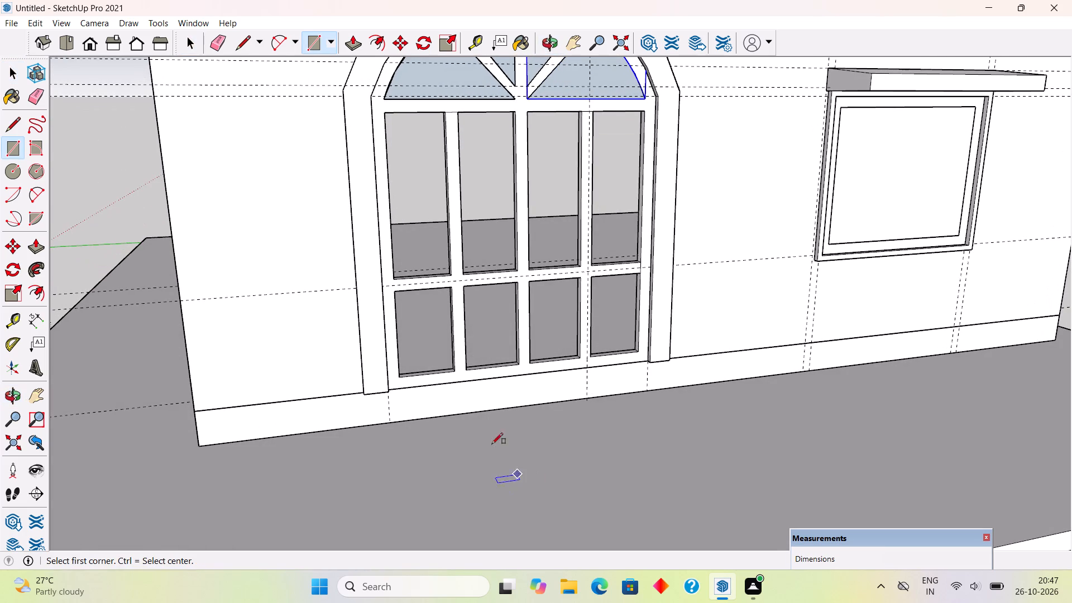
{"action": "left_click", "coordinate": [389, 112]}
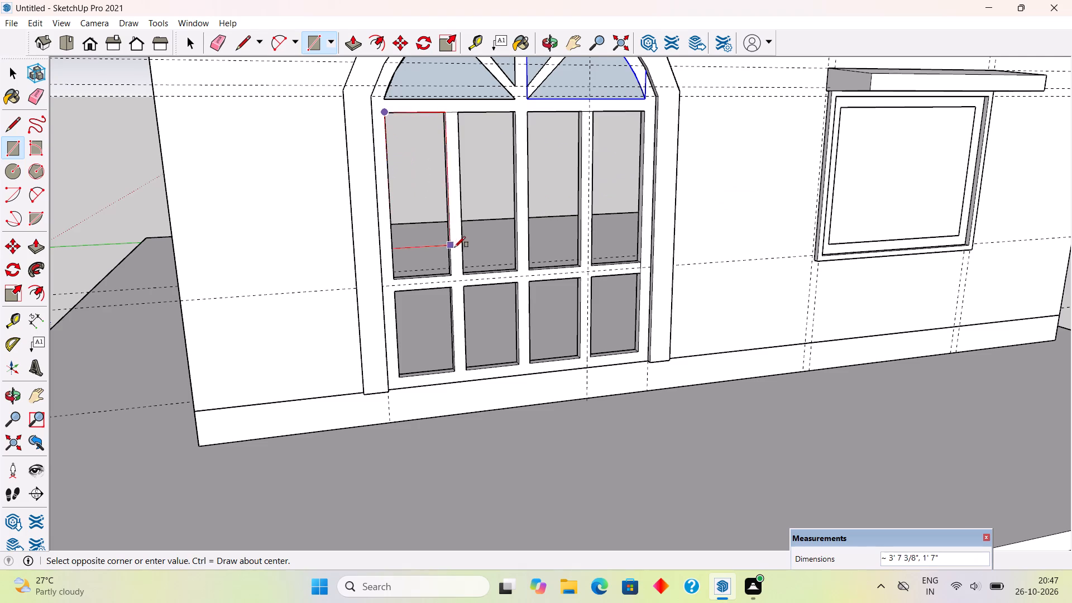
{"action": "left_click", "coordinate": [453, 277]}
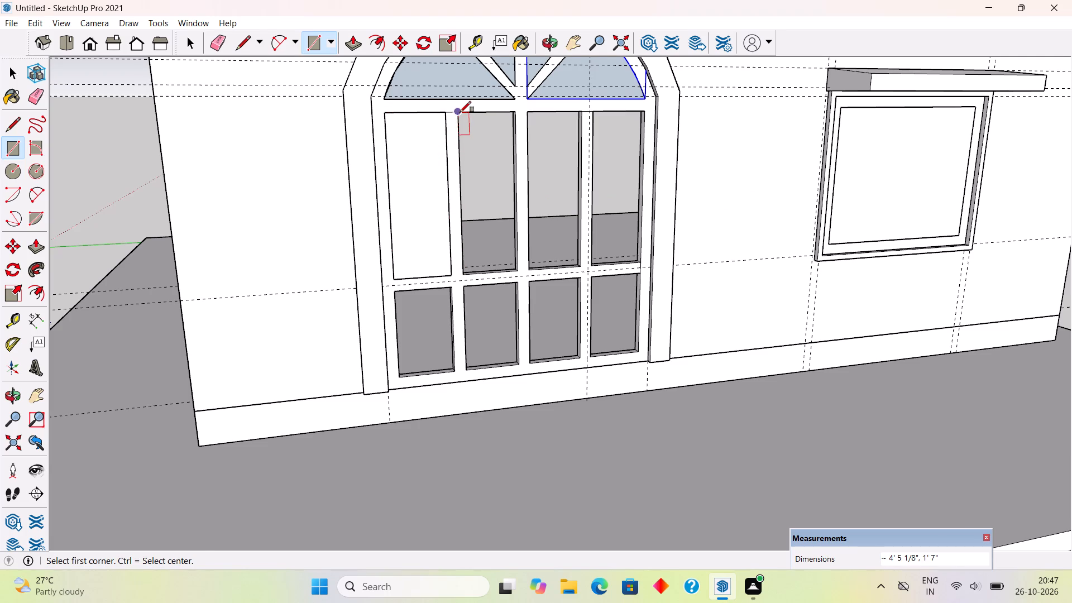
{"action": "left_click", "coordinate": [460, 112]}
{"action": "left_click", "coordinate": [519, 266]}
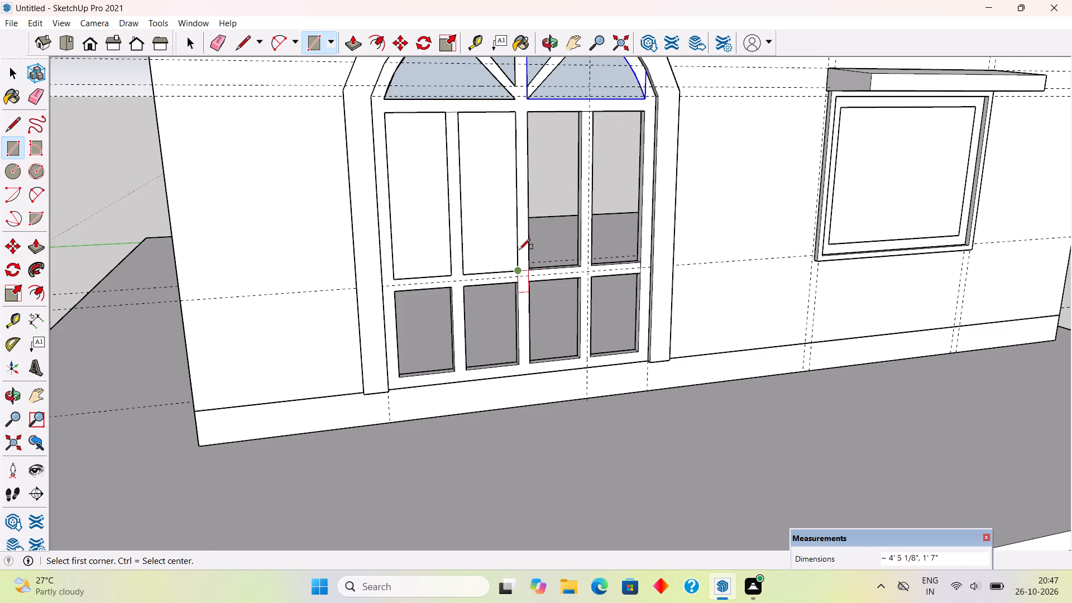
{"action": "left_click", "coordinate": [526, 112]}
{"action": "left_click", "coordinate": [583, 270]}
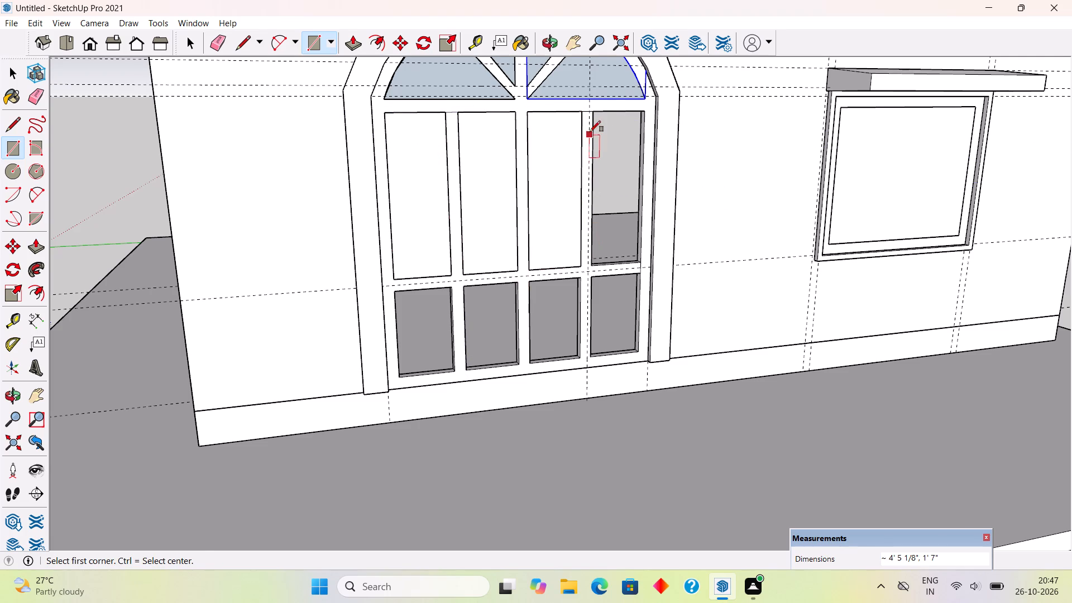
{"action": "left_click", "coordinate": [594, 111]}
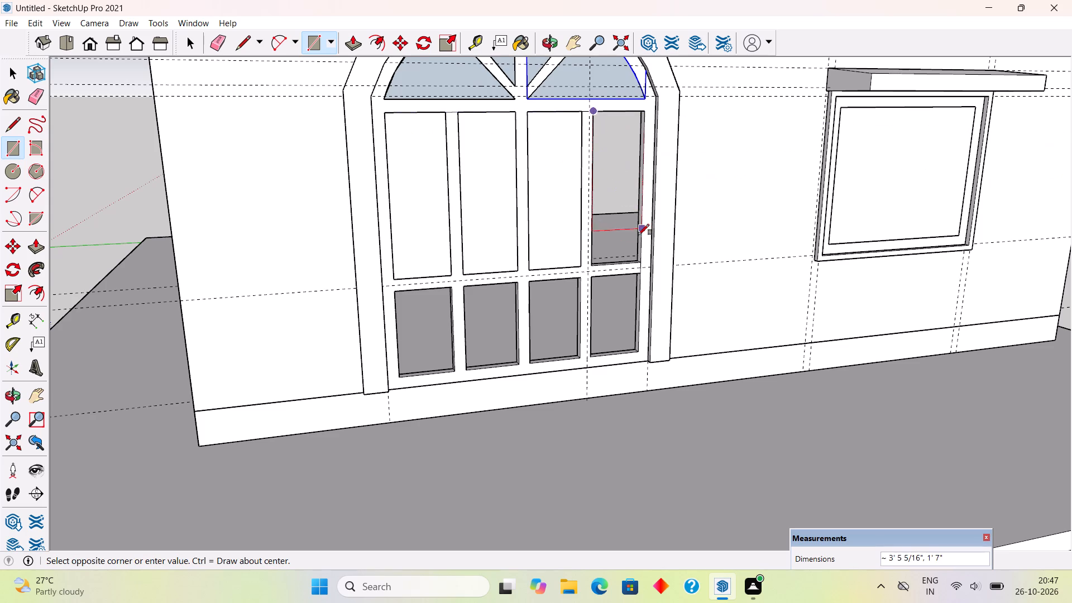
{"action": "left_click", "coordinate": [638, 260]}
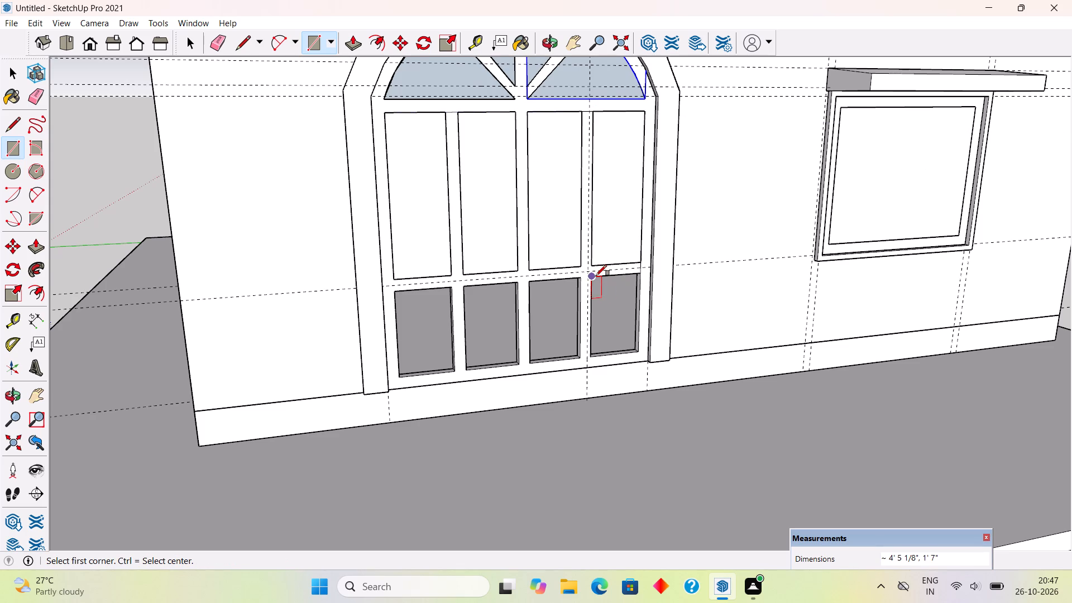
Draw a 2' 6" by 1' 7" rectangle across each of the four lower openings of the arched door.
{"action": "left_click", "coordinate": [596, 276]}
{"action": "left_click", "coordinate": [638, 351]}
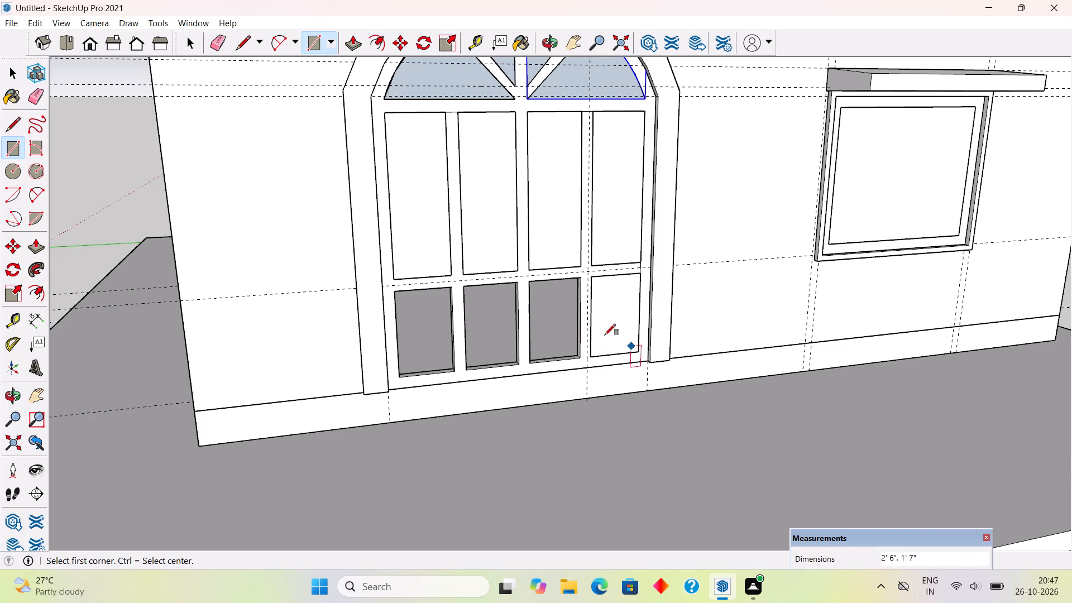
{"action": "left_click", "coordinate": [526, 281]}
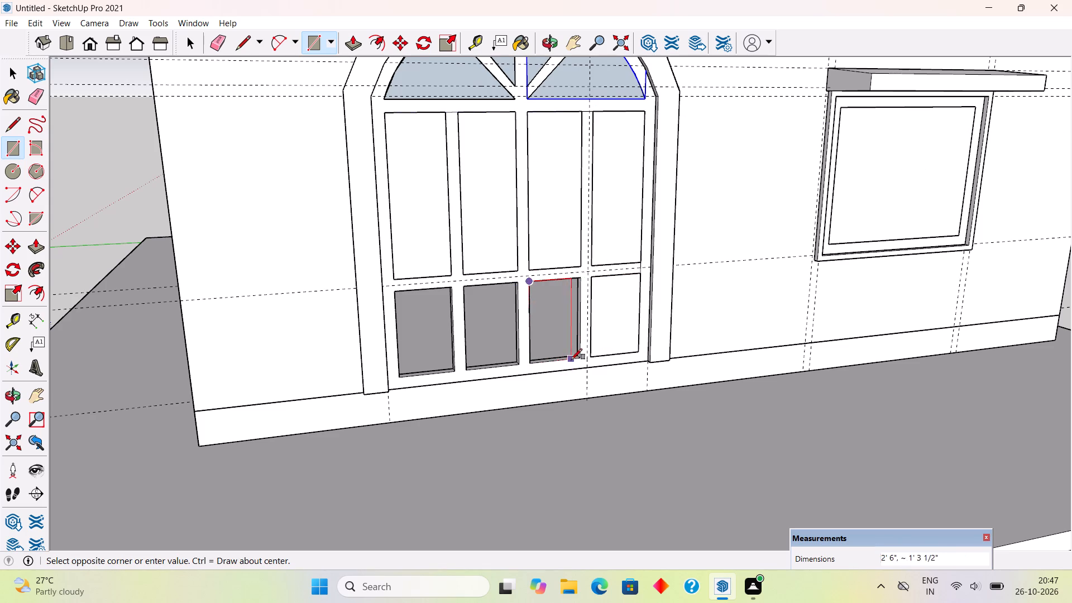
{"action": "left_click", "coordinate": [583, 357]}
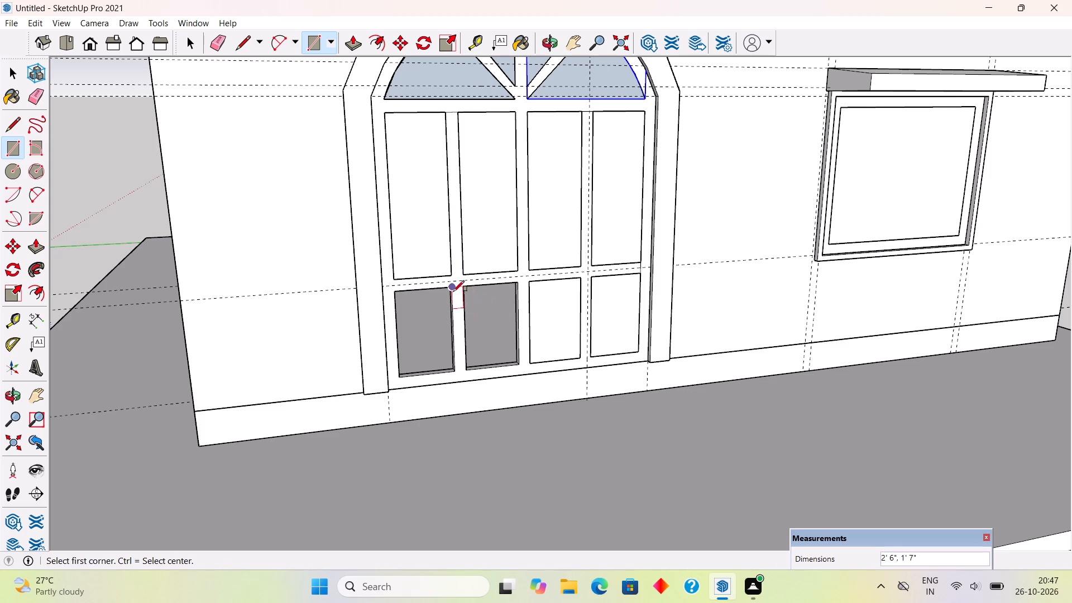
{"action": "left_click", "coordinate": [461, 289]}
{"action": "left_click", "coordinate": [516, 363]}
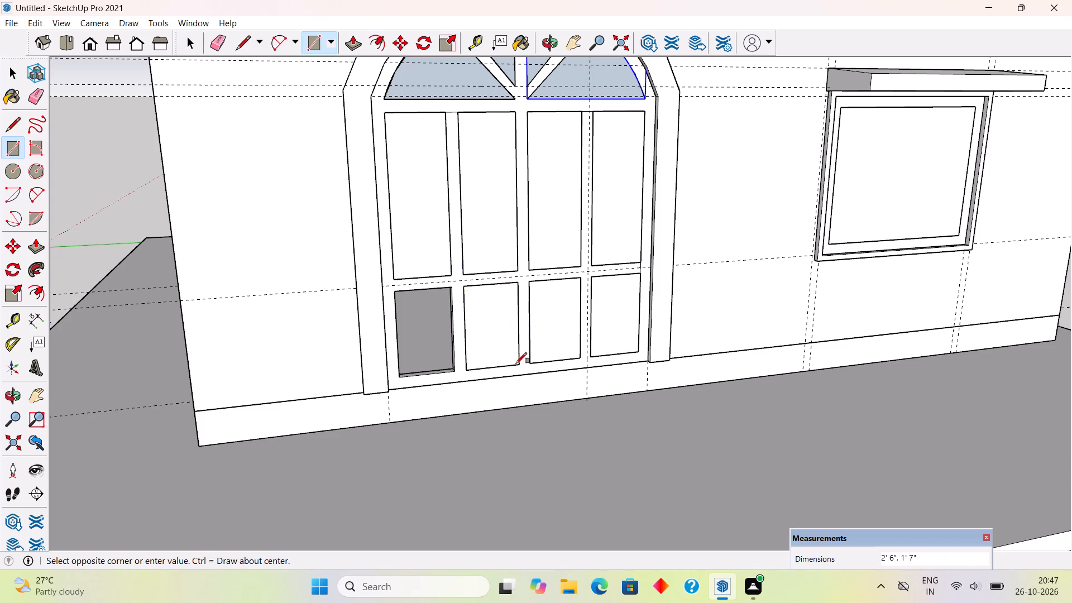
{"action": "left_click", "coordinate": [396, 290]}
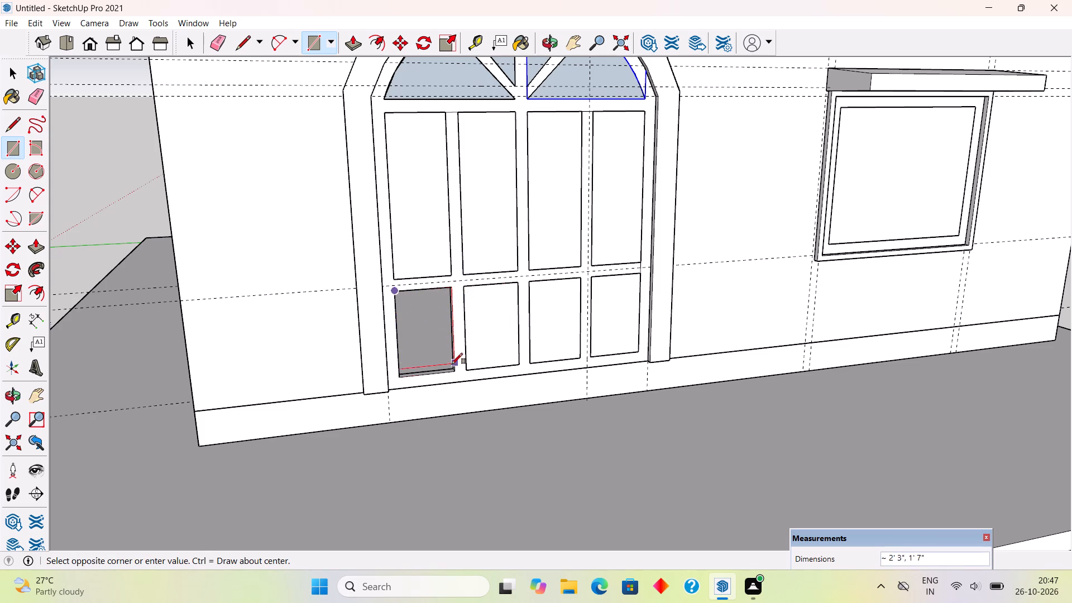
{"action": "left_click", "coordinate": [452, 370]}
{"action": "key", "text": "space"}
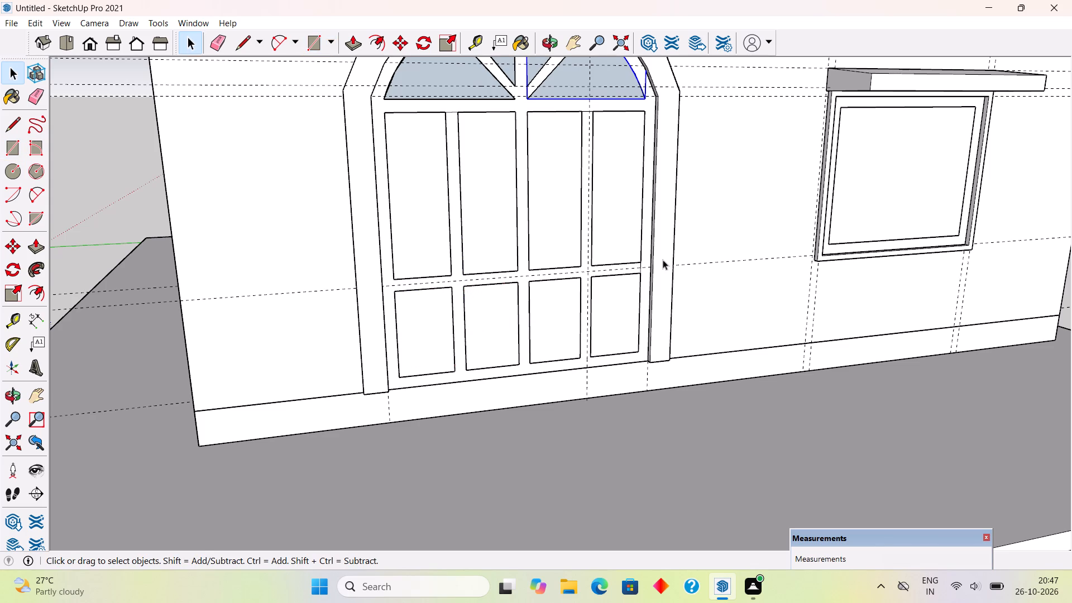
Delete the short stray edge crossing the door's middle rail between the upper and lower rightmost panes, and leave the frame group.
{"action": "scroll", "coordinate": [663, 260], "scroll_direction": "up", "scroll_amount": 6}
{"action": "scroll", "coordinate": [615, 274], "scroll_direction": "up", "scroll_amount": 5}
{"action": "triple_click", "coordinate": [615, 275]}
{"action": "double_click", "coordinate": [621, 273]}
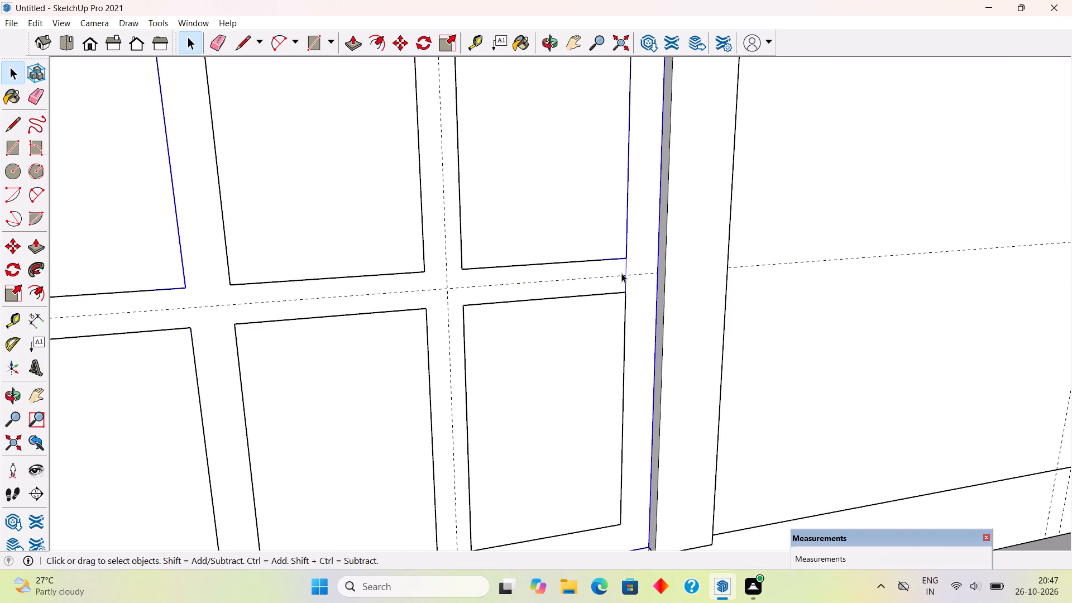
{"action": "left_click", "coordinate": [625, 272]}
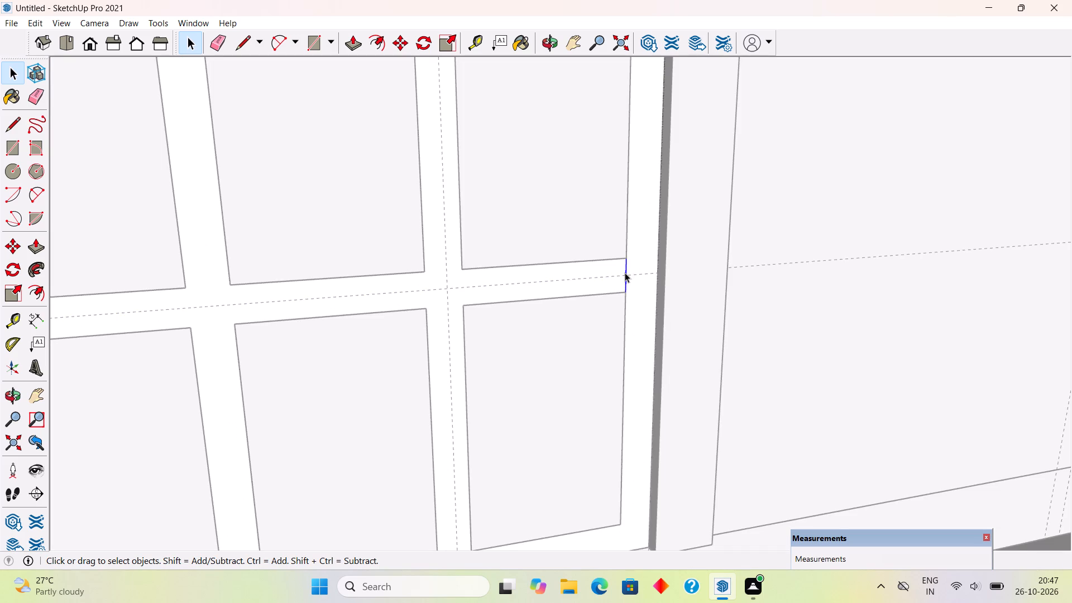
{"action": "key", "text": "Delete"}
{"action": "scroll", "coordinate": [696, 206], "scroll_direction": "down", "scroll_amount": 6}
{"action": "scroll", "coordinate": [641, 293], "scroll_direction": "down", "scroll_amount": 7}
{"action": "scroll", "coordinate": [629, 347], "scroll_direction": "down", "scroll_amount": 6}
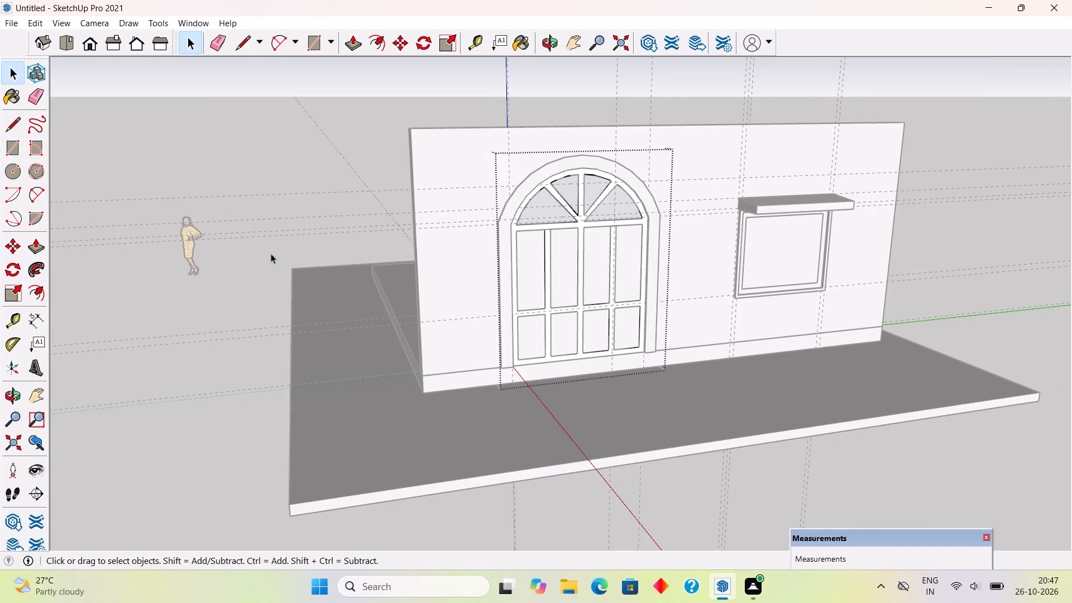
{"action": "left_click", "coordinate": [271, 253]}
Make separate groups of the four tall upper door panes, each including its bounding edges.
{"action": "scroll", "coordinate": [508, 284], "scroll_direction": "up", "scroll_amount": 3}
{"action": "triple_click", "coordinate": [533, 277]}
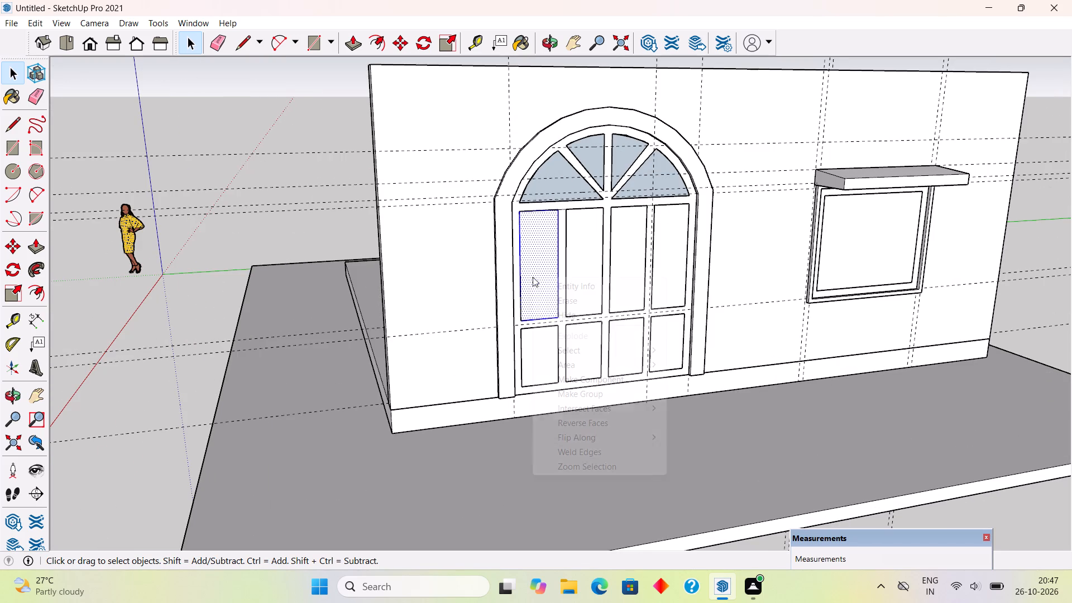
{"action": "right_click", "coordinate": [533, 277]}
{"action": "left_click", "coordinate": [579, 399]}
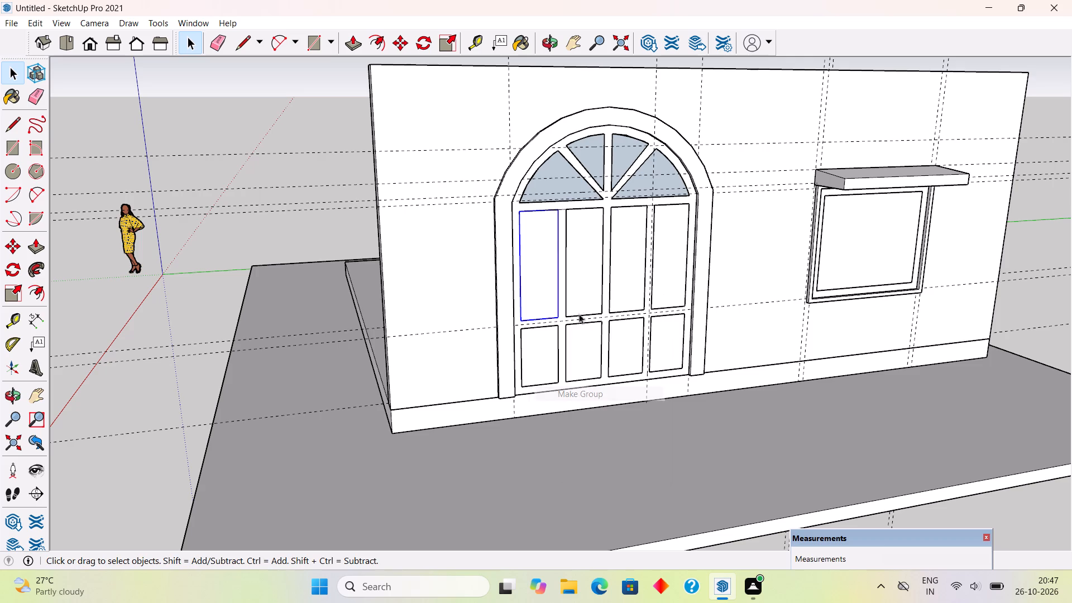
{"action": "triple_click", "coordinate": [581, 280]}
{"action": "right_click", "coordinate": [582, 280]}
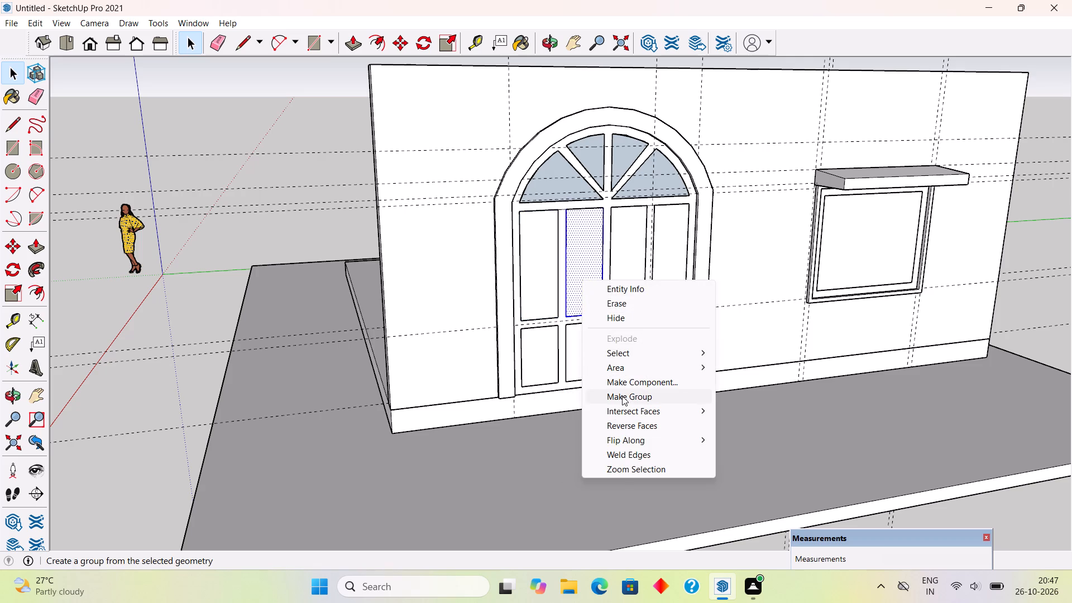
{"action": "left_click", "coordinate": [622, 396]}
{"action": "double_click", "coordinate": [620, 270]}
{"action": "left_click", "coordinate": [620, 270]}
{"action": "right_click", "coordinate": [620, 270]}
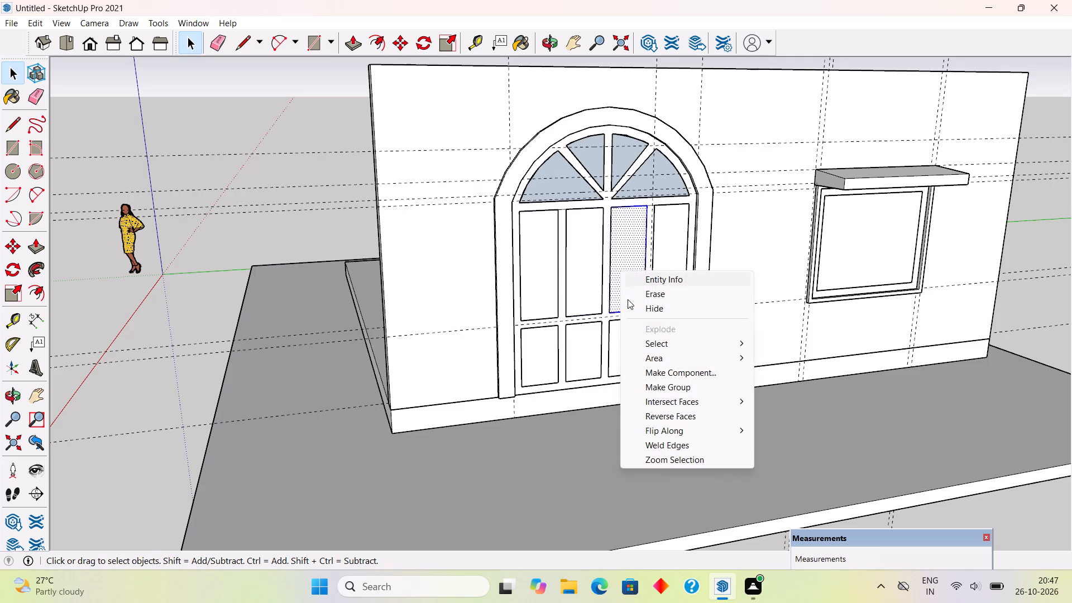
{"action": "left_click", "coordinate": [660, 381]}
{"action": "triple_click", "coordinate": [661, 269]}
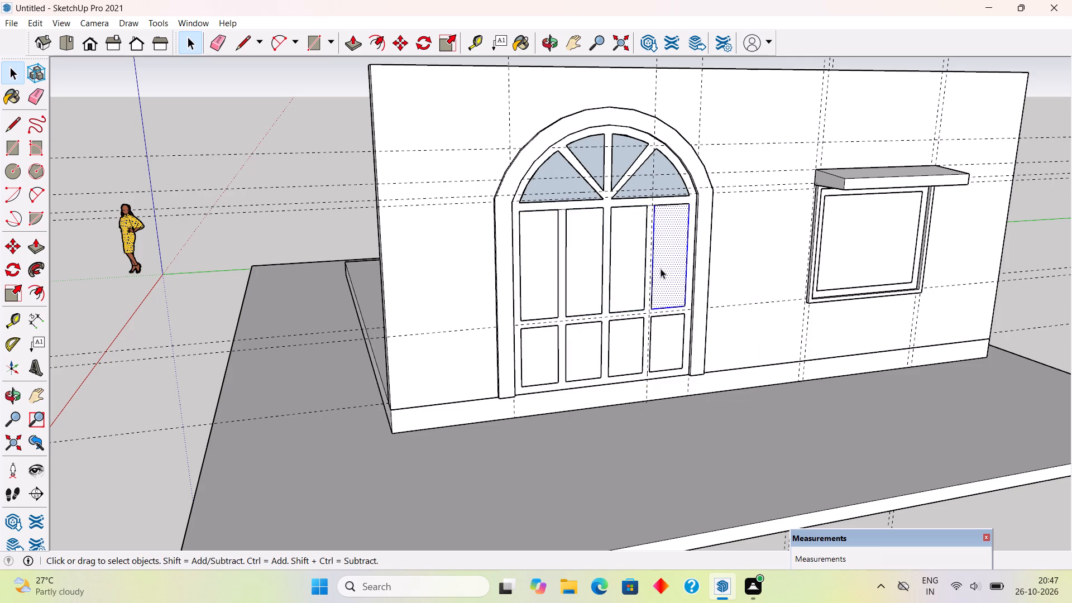
{"action": "right_click", "coordinate": [661, 269]}
{"action": "left_click", "coordinate": [707, 388]}
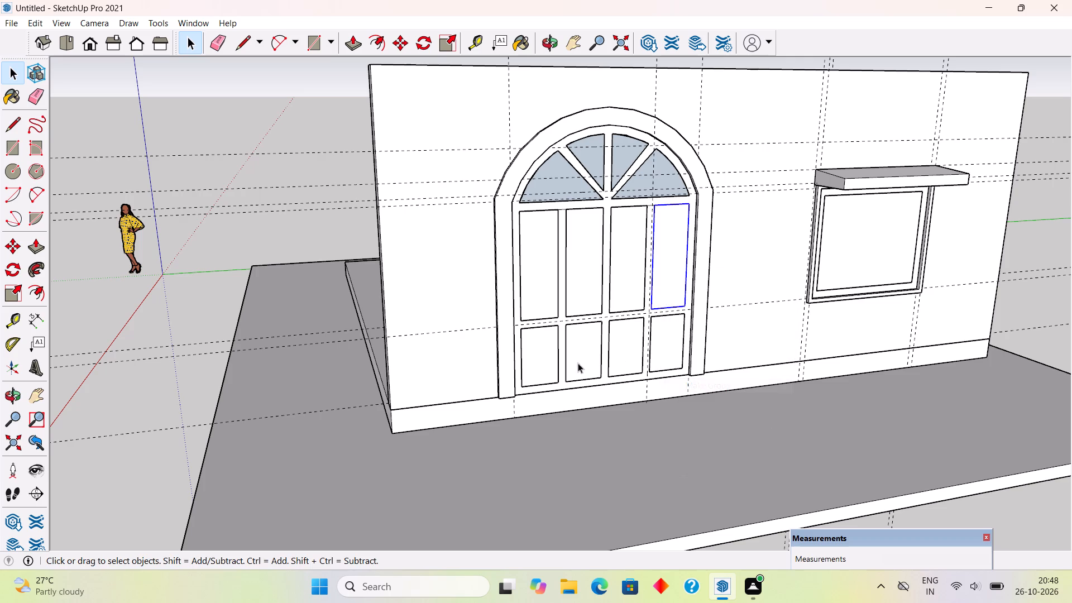
Make separate groups of the four lower door panes, each including its bounding edges.
{"action": "left_click", "coordinate": [532, 355]}
{"action": "double_click", "coordinate": [532, 355]}
{"action": "right_click", "coordinate": [532, 355]}
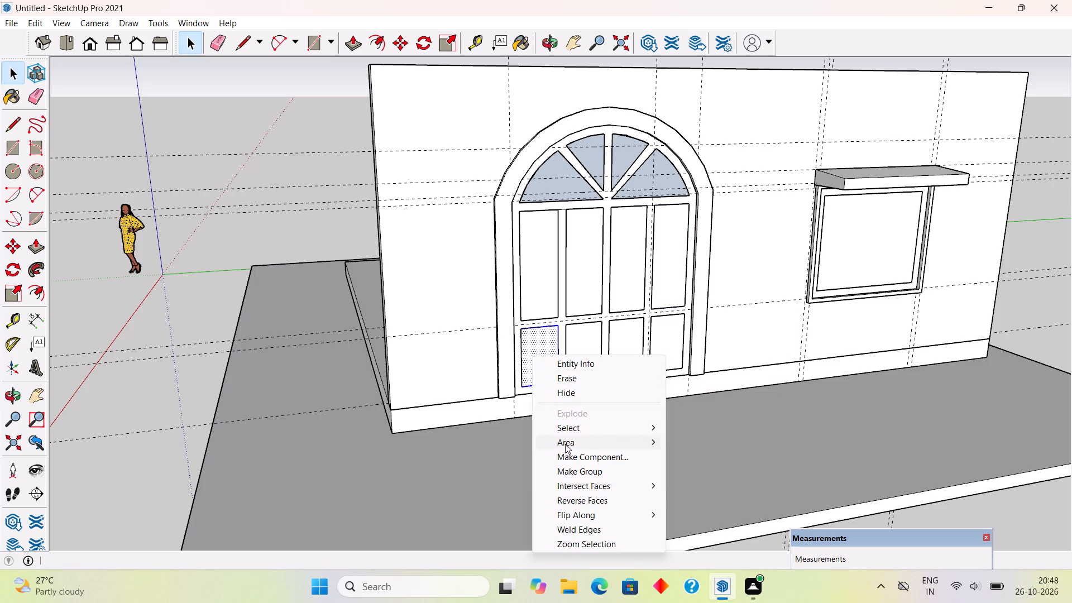
{"action": "left_click", "coordinate": [572, 470]}
{"action": "triple_click", "coordinate": [583, 329]}
{"action": "right_click", "coordinate": [583, 329]}
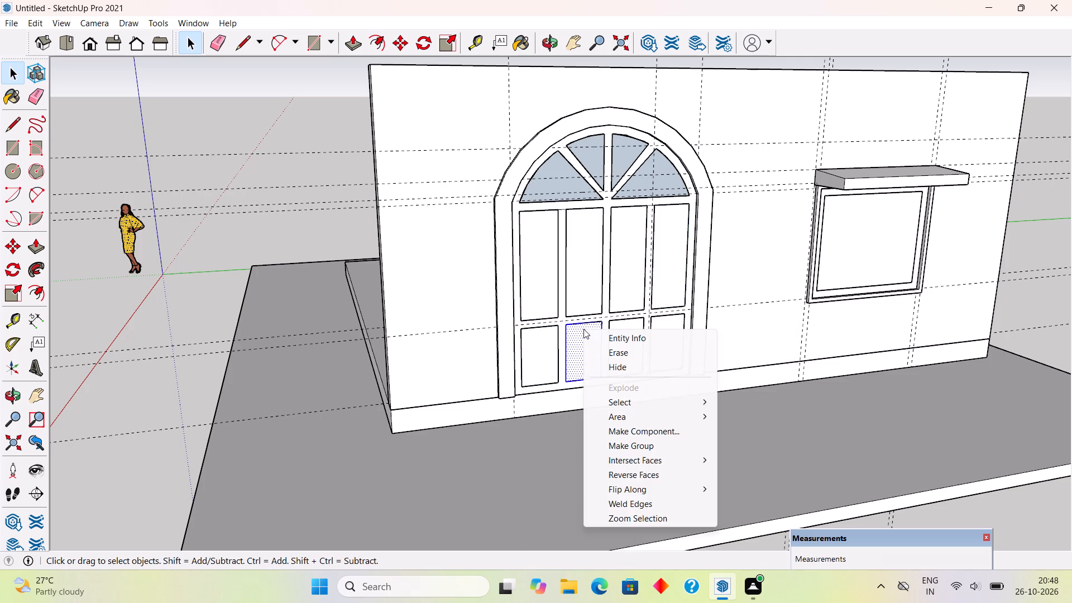
{"action": "left_click", "coordinate": [629, 449]}
{"action": "triple_click", "coordinate": [623, 356]}
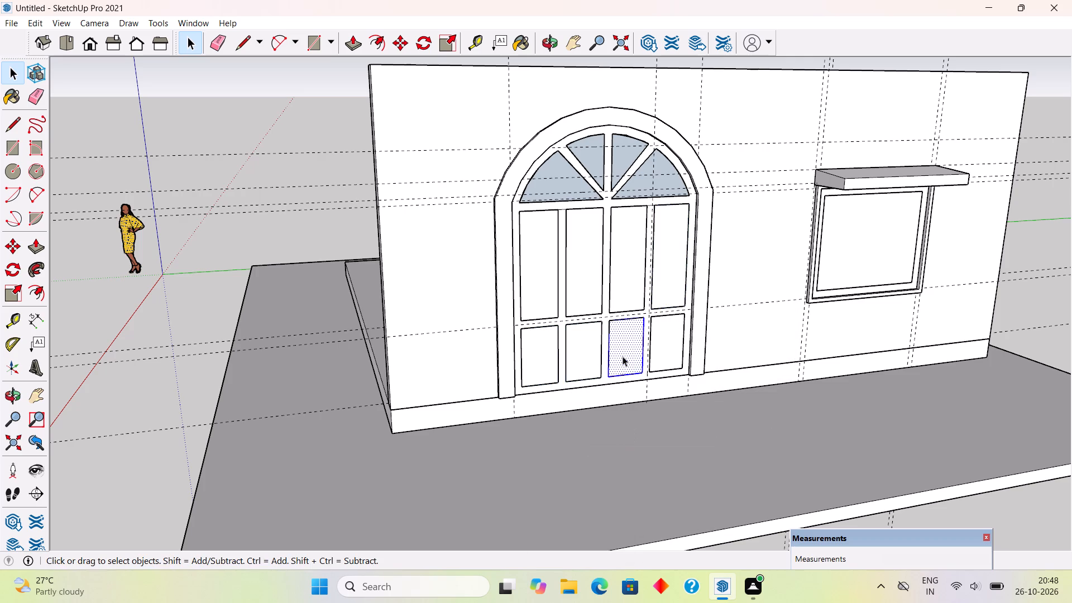
{"action": "right_click", "coordinate": [623, 356]}
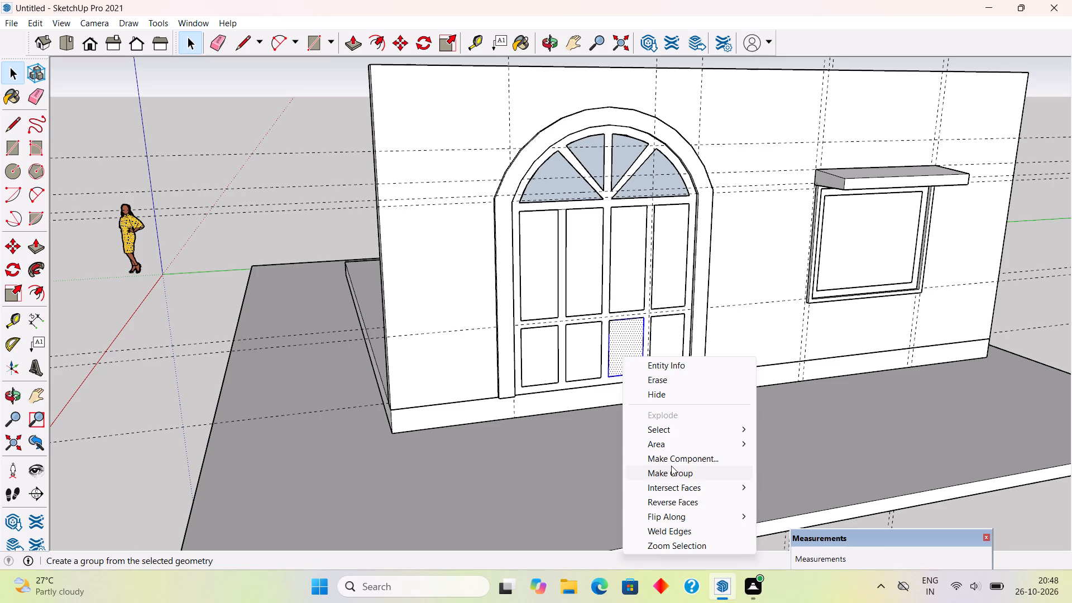
{"action": "left_click", "coordinate": [671, 466]}
{"action": "triple_click", "coordinate": [666, 353]}
{"action": "right_click", "coordinate": [666, 353]}
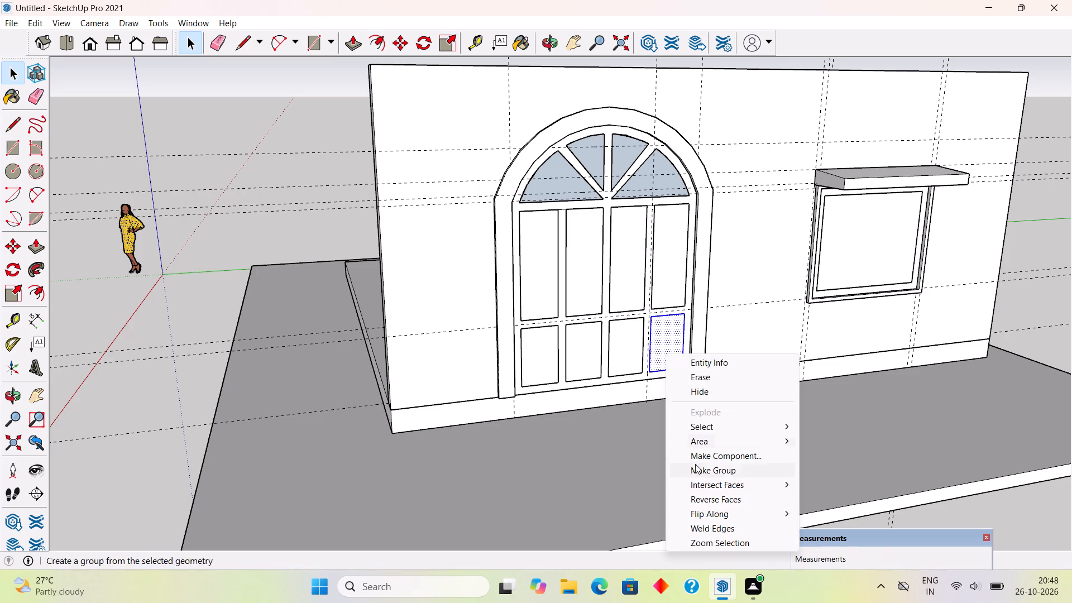
{"action": "left_click", "coordinate": [703, 465]}
Examine the door panes, window and plinth of the front wall from several angles.
{"action": "scroll", "coordinate": [413, 304], "scroll_direction": "down", "scroll_amount": 3}
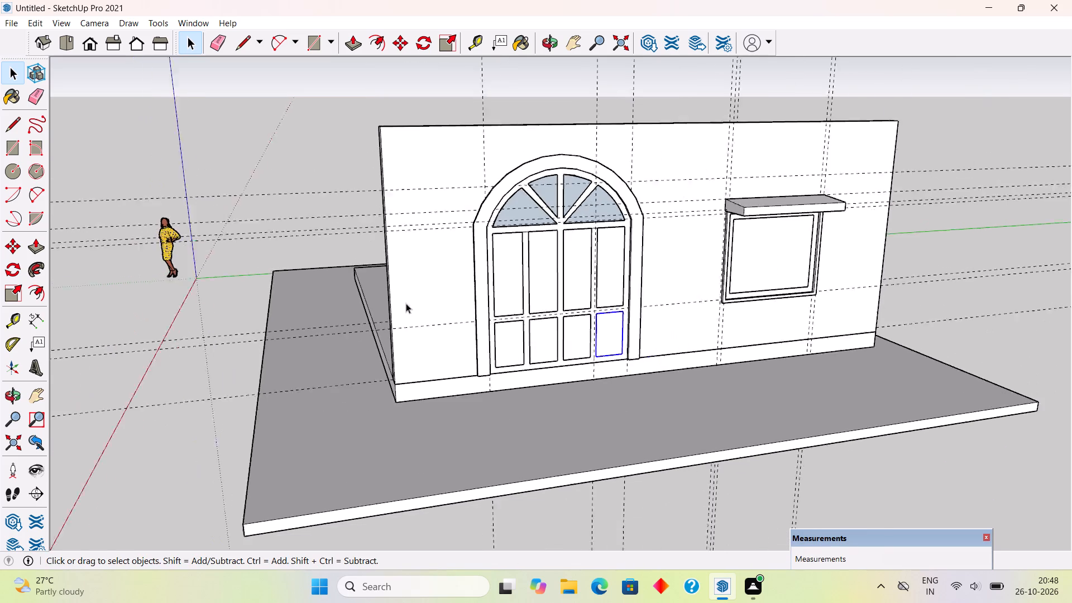
{"action": "scroll", "coordinate": [406, 303], "scroll_direction": "down", "scroll_amount": 2}
{"action": "left_click", "coordinate": [297, 161]}
{"action": "middle_click_drag", "start_coordinate": [691, 406], "coordinate": [660, 406]}
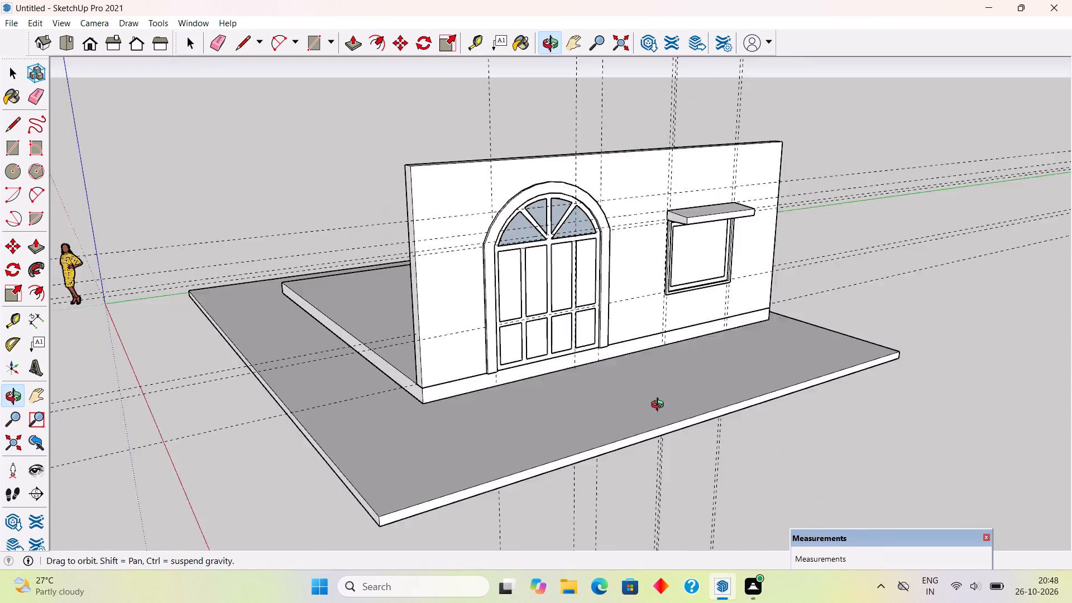
{"action": "middle_click_drag", "start_coordinate": [660, 406], "coordinate": [737, 410]}
{"action": "scroll", "coordinate": [463, 365], "scroll_direction": "up", "scroll_amount": 4}
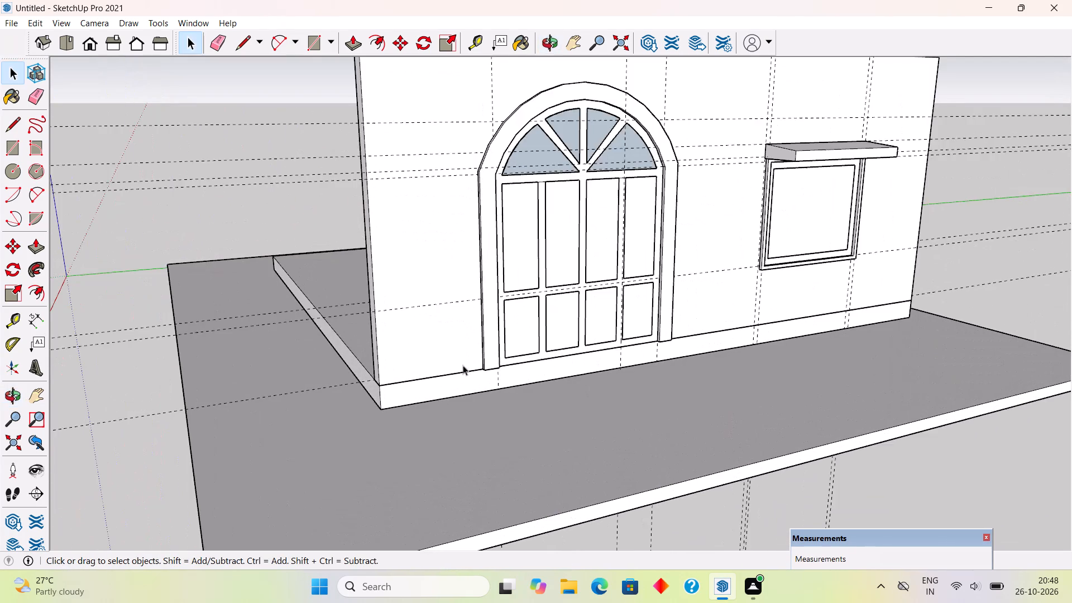
{"action": "scroll", "coordinate": [458, 363], "scroll_direction": "down", "scroll_amount": 8}
{"action": "left_click", "coordinate": [298, 154]}
{"action": "middle_click_drag", "start_coordinate": [487, 320], "coordinate": [662, 333]}
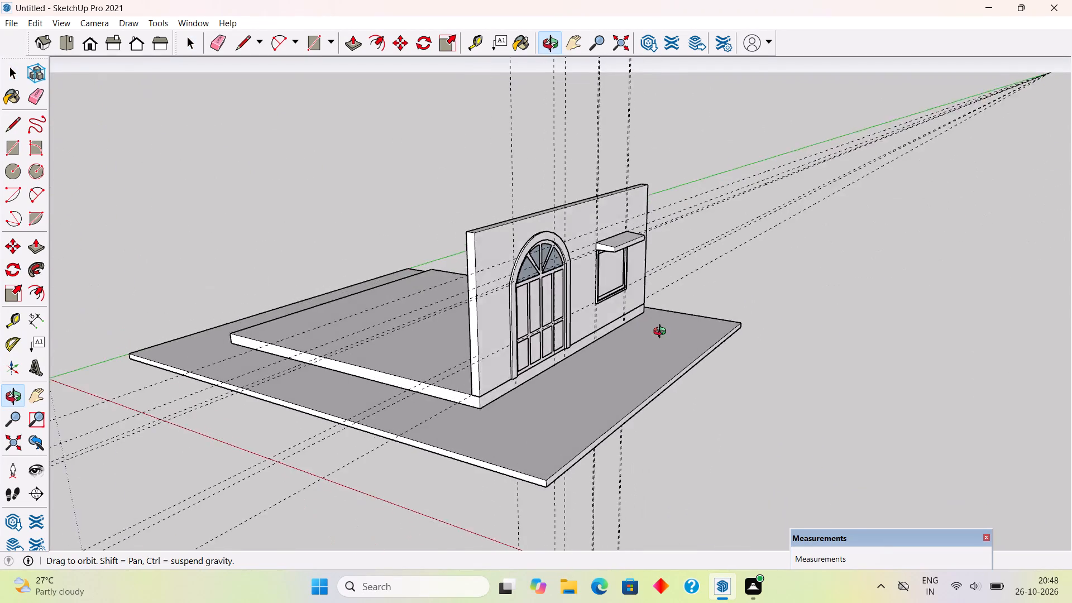
{"action": "middle_click_drag", "start_coordinate": [662, 333], "coordinate": [677, 317]}
{"action": "scroll", "coordinate": [678, 313], "scroll_direction": "up", "scroll_amount": 1}
{"action": "scroll", "coordinate": [490, 304], "scroll_direction": "up", "scroll_amount": 9}
{"action": "middle_click_drag", "start_coordinate": [519, 339], "coordinate": [597, 369]}
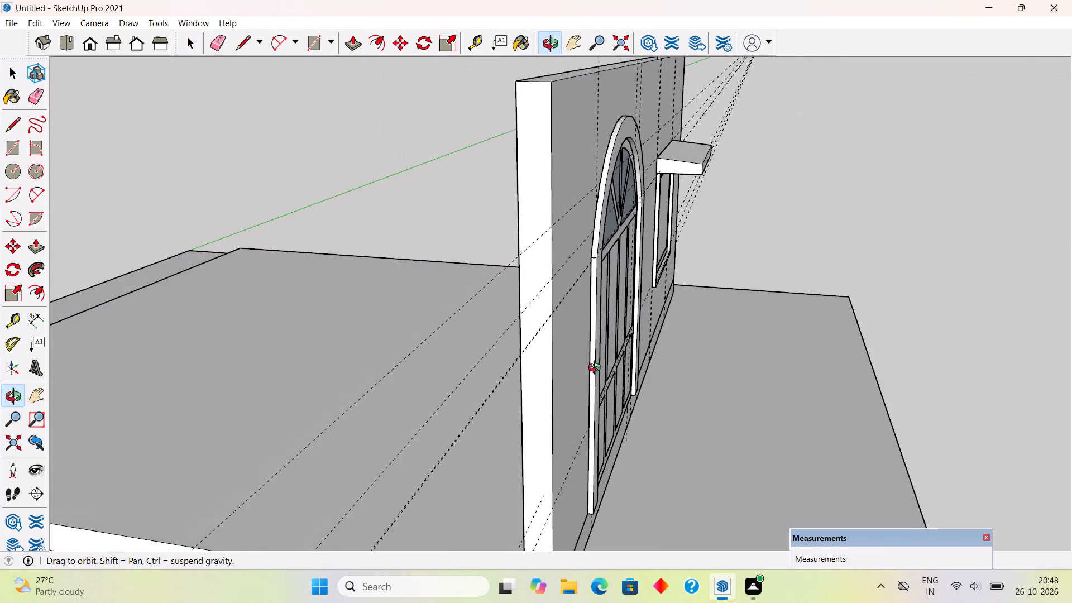
{"action": "middle_click_drag", "start_coordinate": [597, 369], "coordinate": [424, 300]}
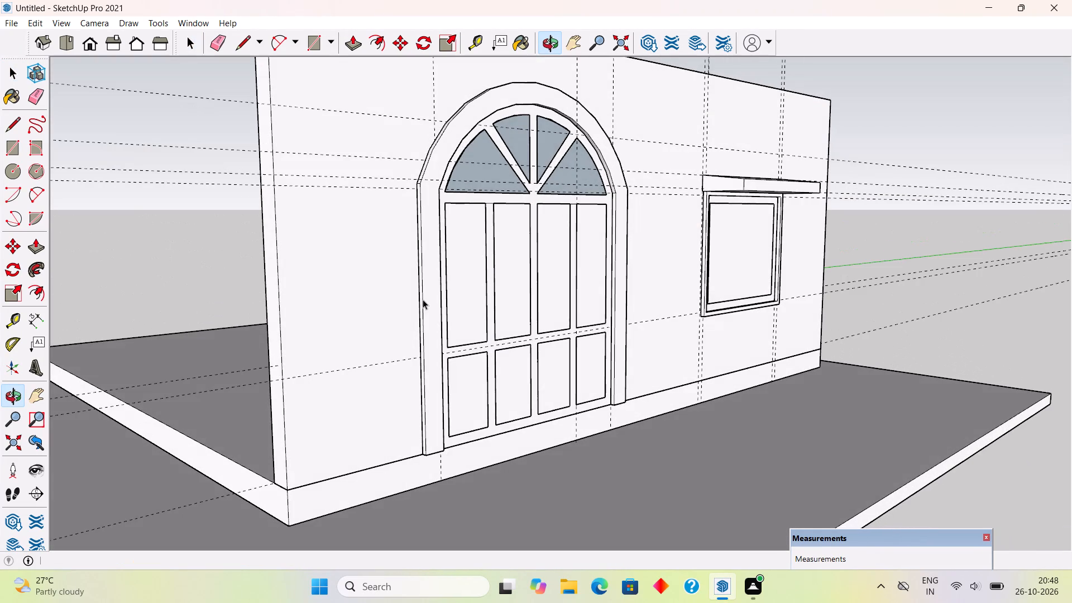
Extend the plinth group's front face outward by 2" below the door and window wall.
{"action": "triple_click", "coordinate": [364, 478]}
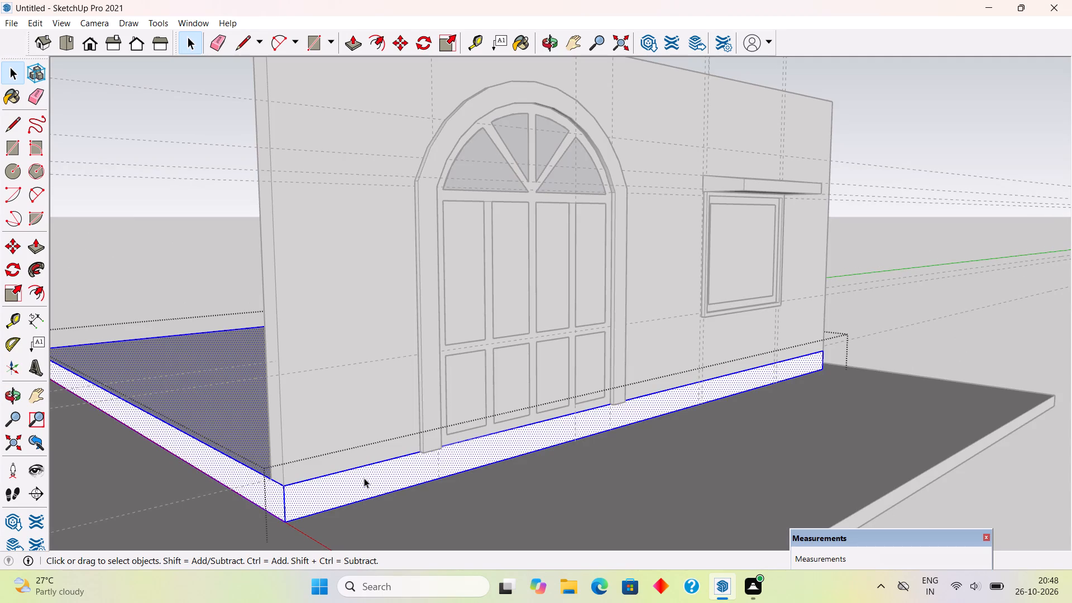
{"action": "key", "text": "p"}
{"action": "left_click", "coordinate": [409, 470]}
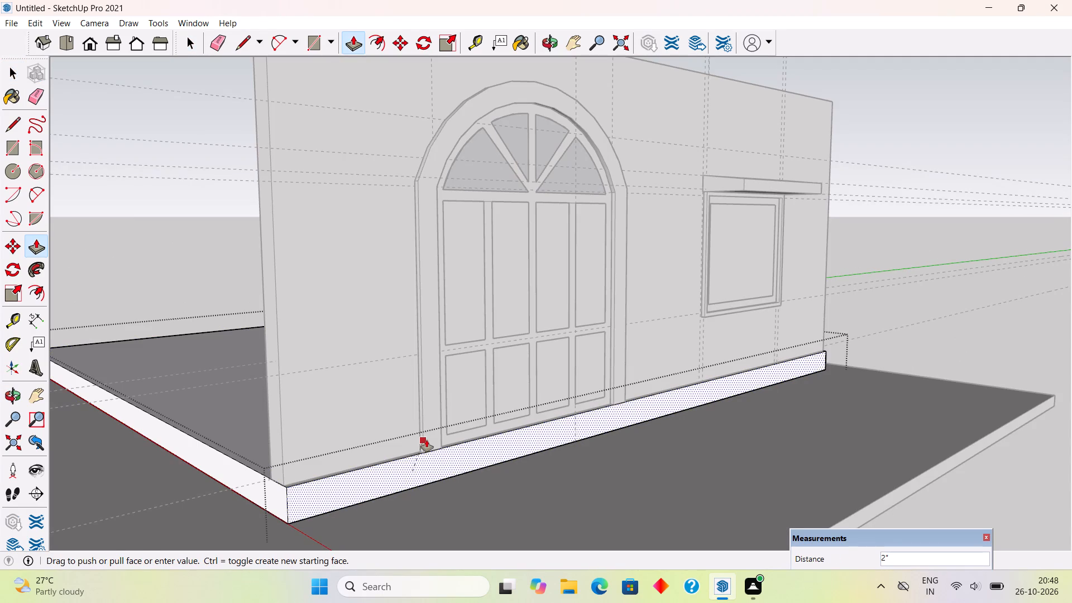
{"action": "left_click", "coordinate": [427, 440]}
{"action": "key", "text": "space"}
{"action": "scroll", "coordinate": [427, 440], "scroll_direction": "down", "scroll_amount": 6}
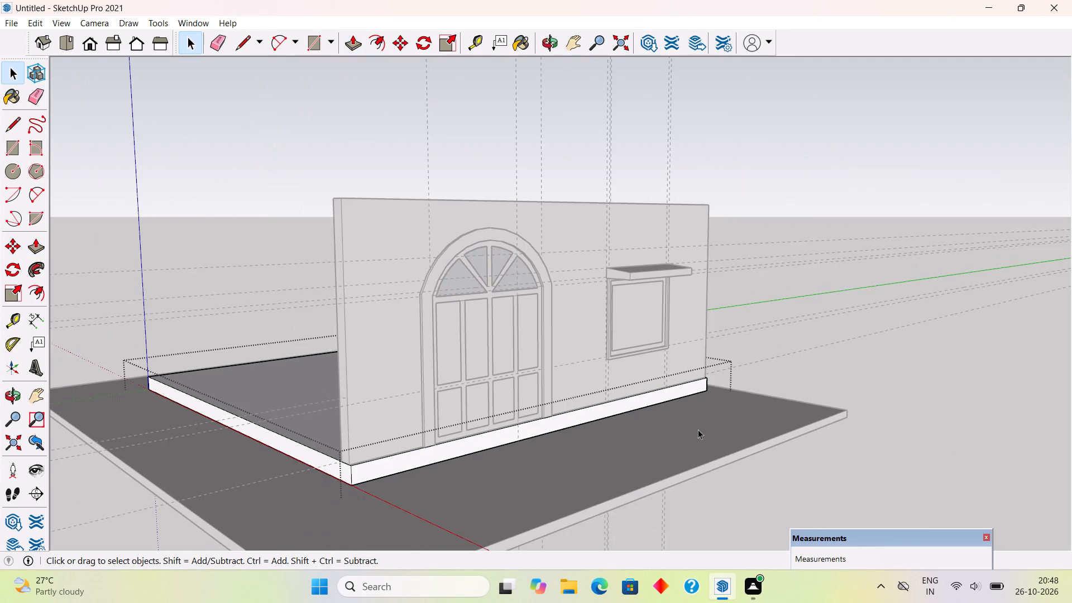
{"action": "left_click", "coordinate": [755, 381]}
Delete all construction guides from the model.
{"action": "middle_click_drag", "start_coordinate": [438, 442], "coordinate": [601, 492]}
{"action": "scroll", "coordinate": [597, 486], "scroll_direction": "down", "scroll_amount": 4}
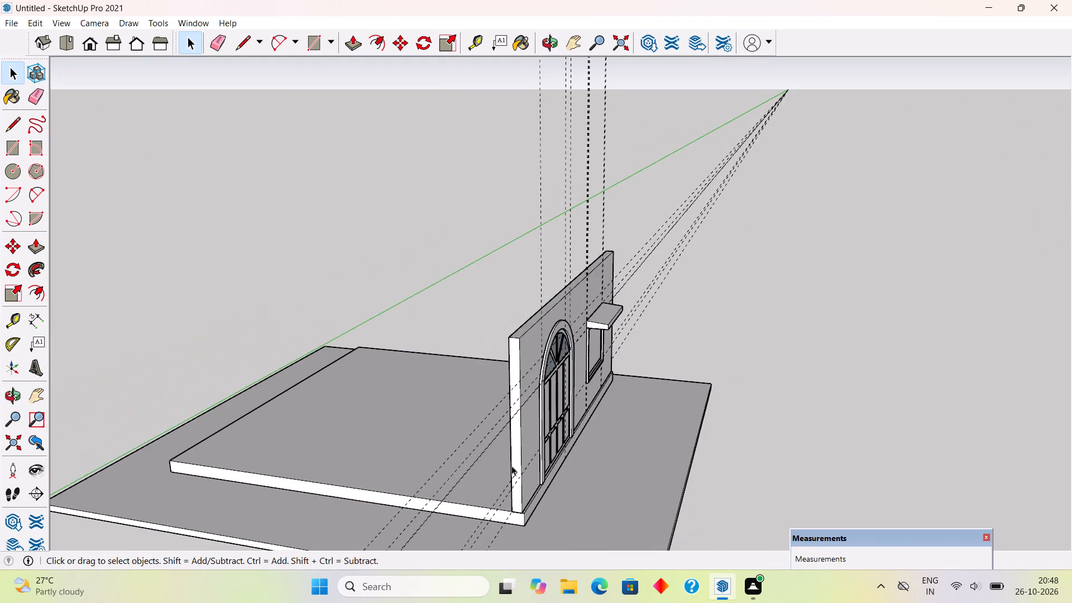
{"action": "middle_click_drag", "start_coordinate": [502, 466], "coordinate": [410, 480]}
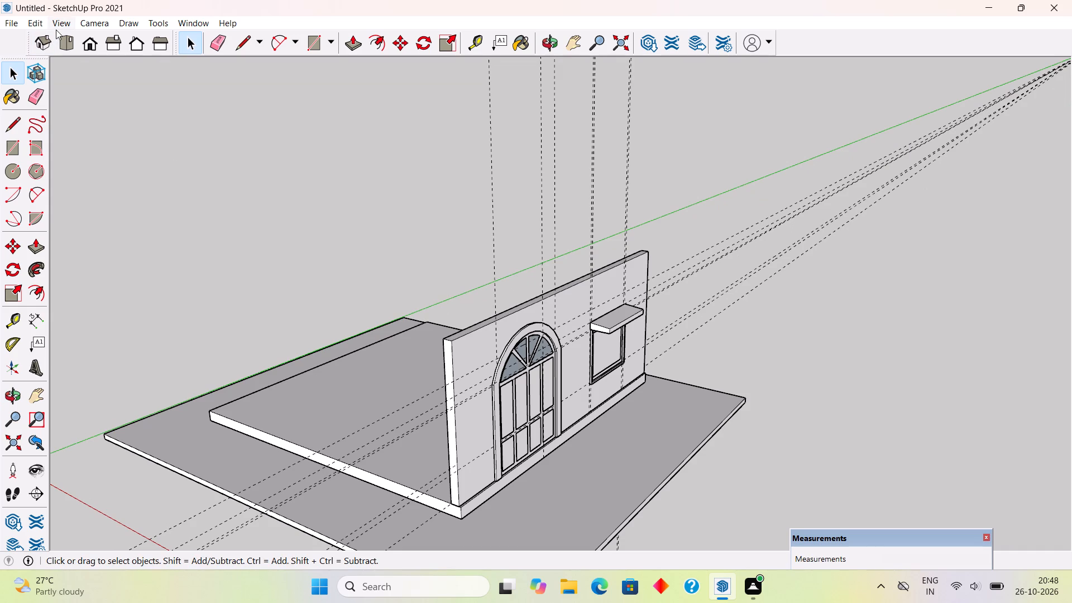
{"action": "left_click", "coordinate": [40, 21]}
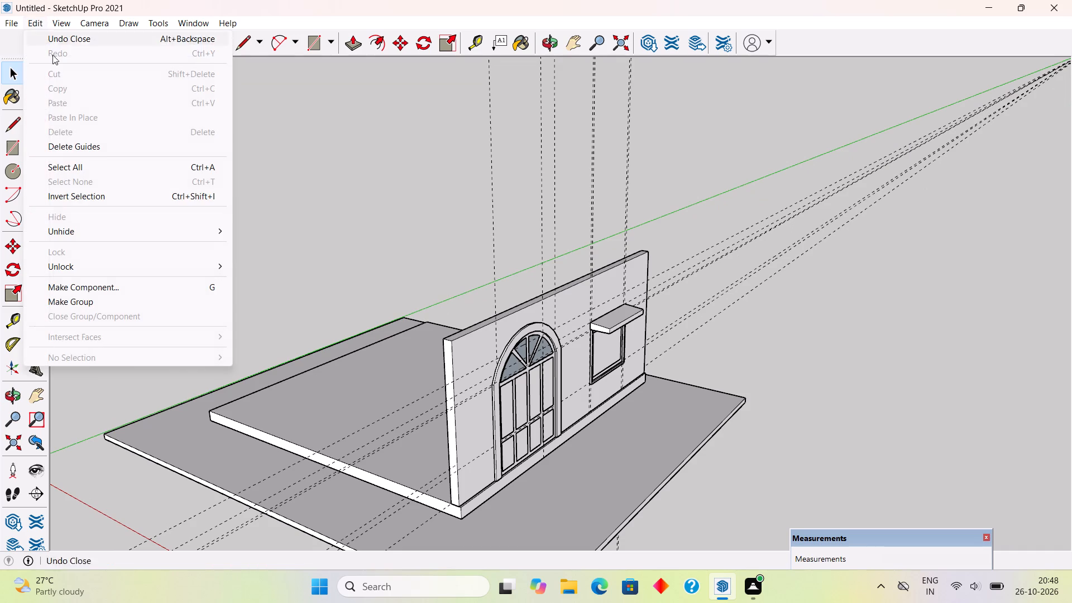
{"action": "left_click", "coordinate": [100, 150]}
Examine the inner side of the front wall, the door and window openings, and the open plinth floor from several angles.
{"action": "middle_click_drag", "start_coordinate": [327, 357], "coordinate": [277, 278]}
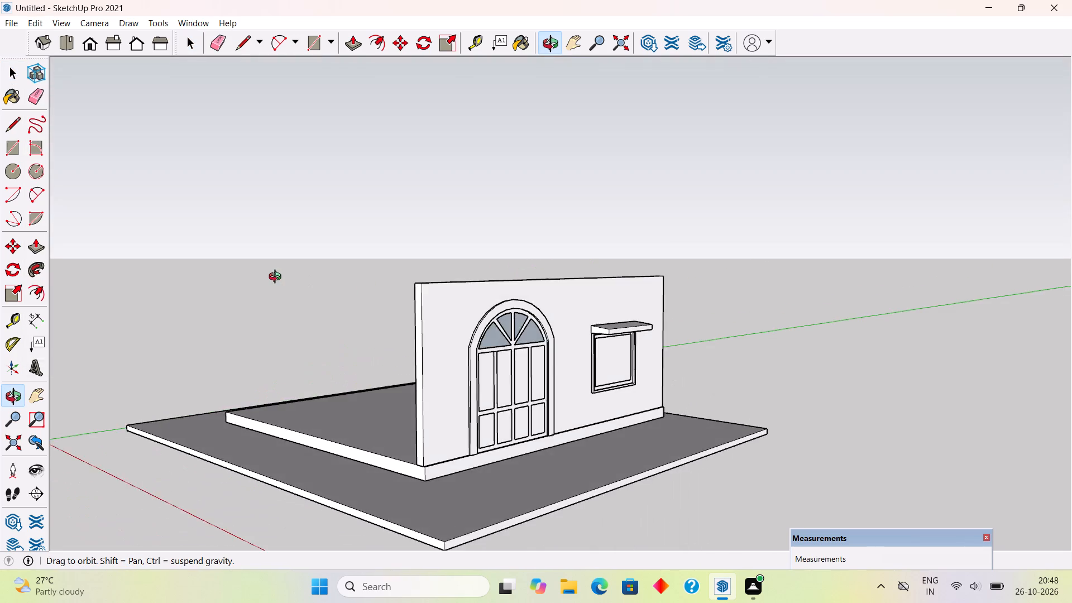
{"action": "middle_click_drag", "start_coordinate": [277, 278], "coordinate": [752, 319]}
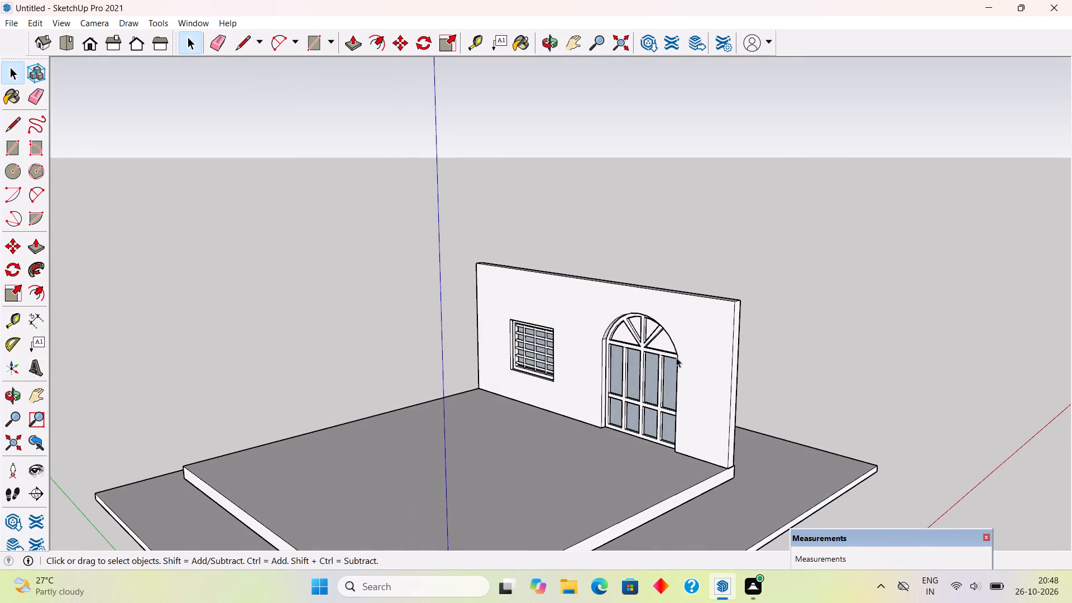
{"action": "scroll", "coordinate": [674, 357], "scroll_direction": "up", "scroll_amount": 17}
{"action": "middle_click_drag", "start_coordinate": [667, 300], "coordinate": [659, 288]}
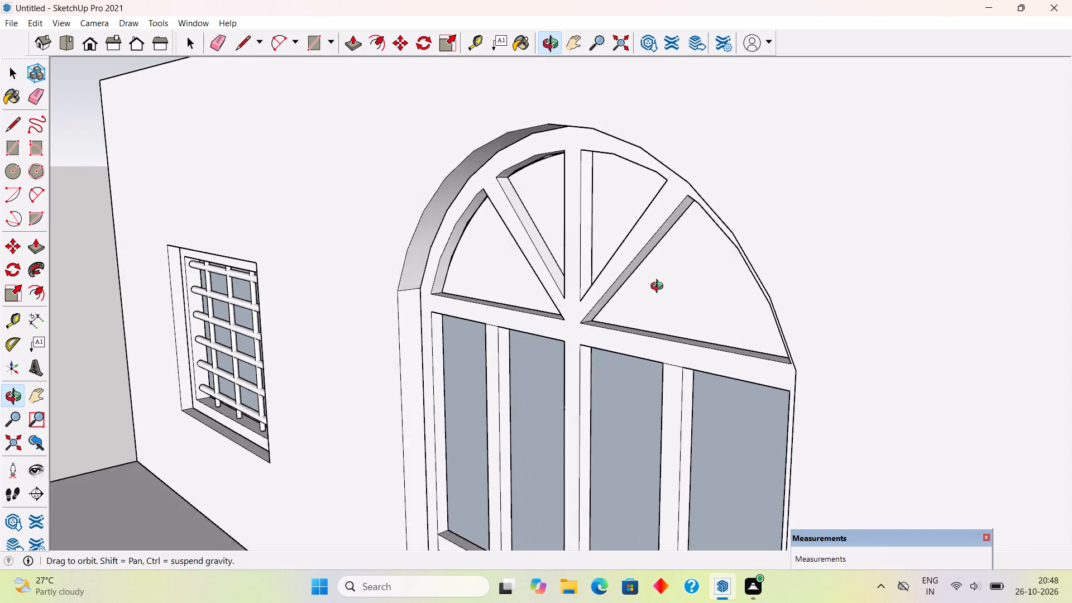
{"action": "middle_click_drag", "start_coordinate": [659, 288], "coordinate": [507, 220]}
{"action": "scroll", "coordinate": [505, 222], "scroll_direction": "down", "scroll_amount": 11}
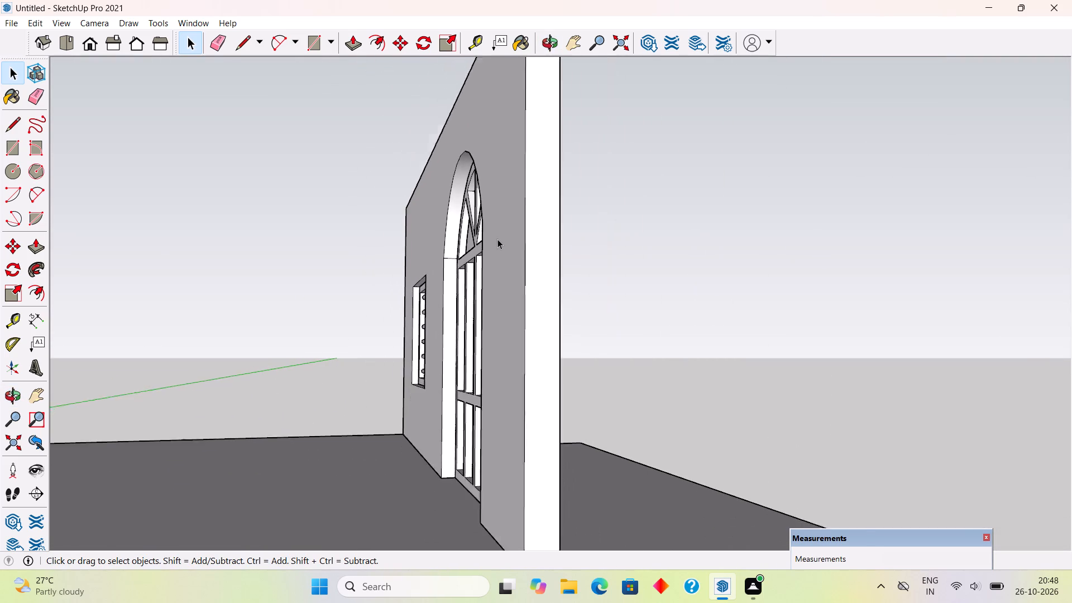
{"action": "scroll", "coordinate": [497, 239], "scroll_direction": "down", "scroll_amount": 6}
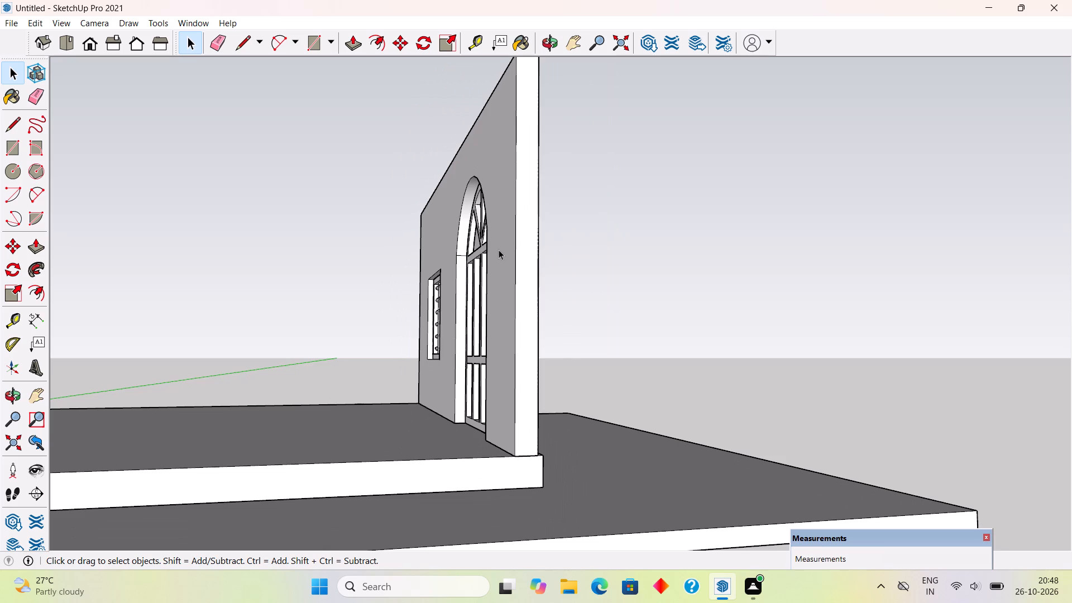
{"action": "scroll", "coordinate": [486, 271], "scroll_direction": "down", "scroll_amount": 11}
{"action": "middle_click_drag", "start_coordinate": [465, 257], "coordinate": [491, 491]}
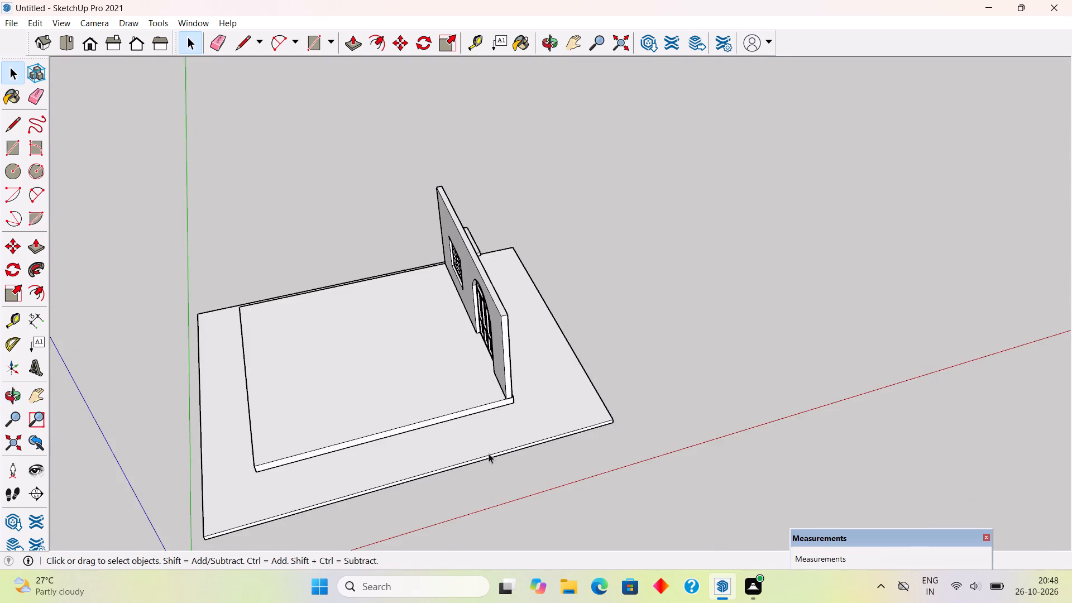
{"action": "scroll", "coordinate": [485, 451], "scroll_direction": "up", "scroll_amount": 4}
{"action": "middle_click_drag", "start_coordinate": [473, 442], "coordinate": [452, 443]}
{"action": "scroll", "coordinate": [446, 436], "scroll_direction": "down", "scroll_amount": 3}
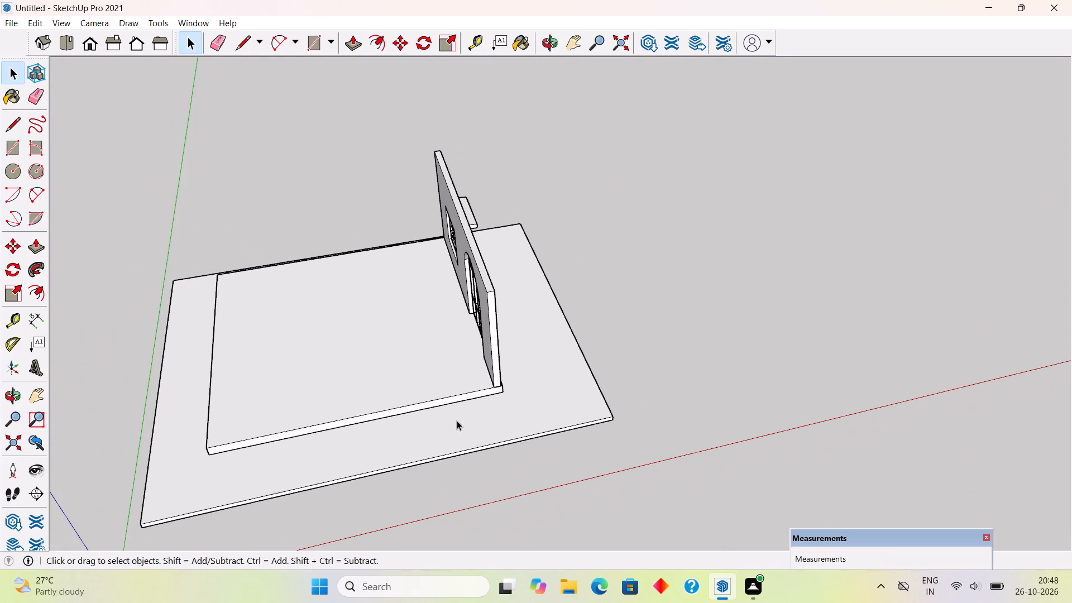
{"action": "scroll", "coordinate": [231, 445], "scroll_direction": "up", "scroll_amount": 4}
{"action": "scroll", "coordinate": [371, 324], "scroll_direction": "up", "scroll_amount": 1}
{"action": "scroll", "coordinate": [372, 323], "scroll_direction": "down", "scroll_amount": 4}
{"action": "middle_click_drag", "start_coordinate": [440, 347], "coordinate": [443, 414]}
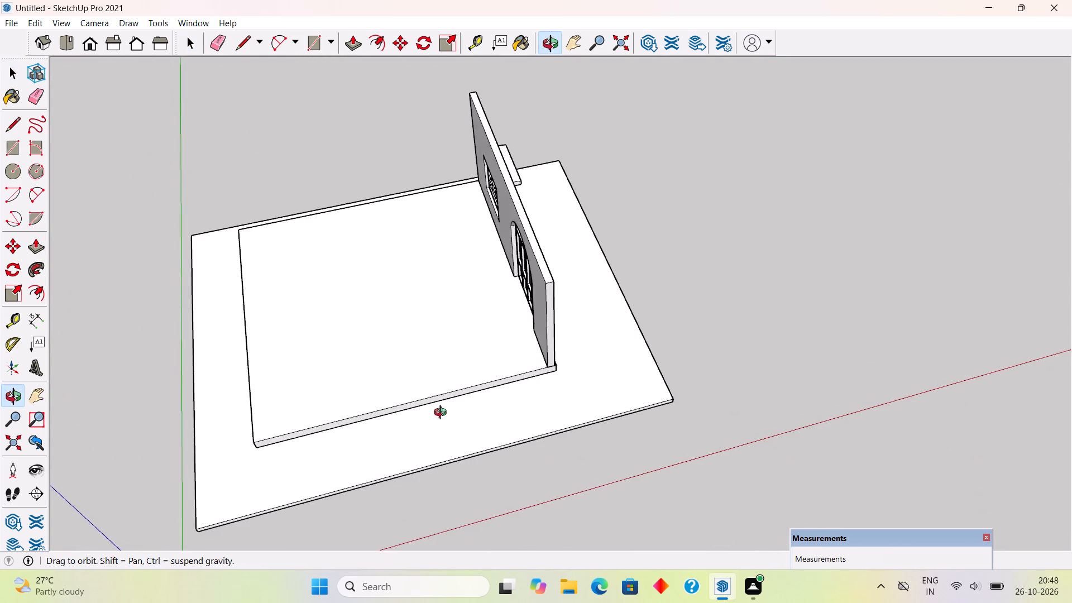
{"action": "middle_click_drag", "start_coordinate": [443, 414], "coordinate": [443, 417]}
{"action": "scroll", "coordinate": [290, 511], "scroll_direction": "up", "scroll_amount": 4}
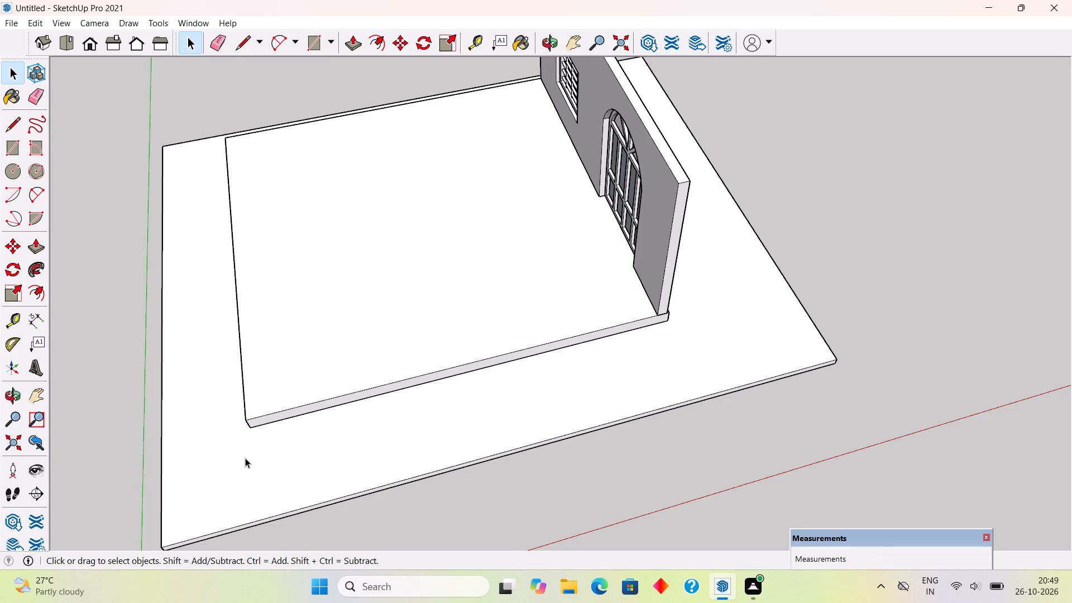
{"action": "scroll", "coordinate": [240, 461], "scroll_direction": "down", "scroll_amount": 4}
{"action": "middle_click_drag", "start_coordinate": [259, 418], "coordinate": [249, 484]}
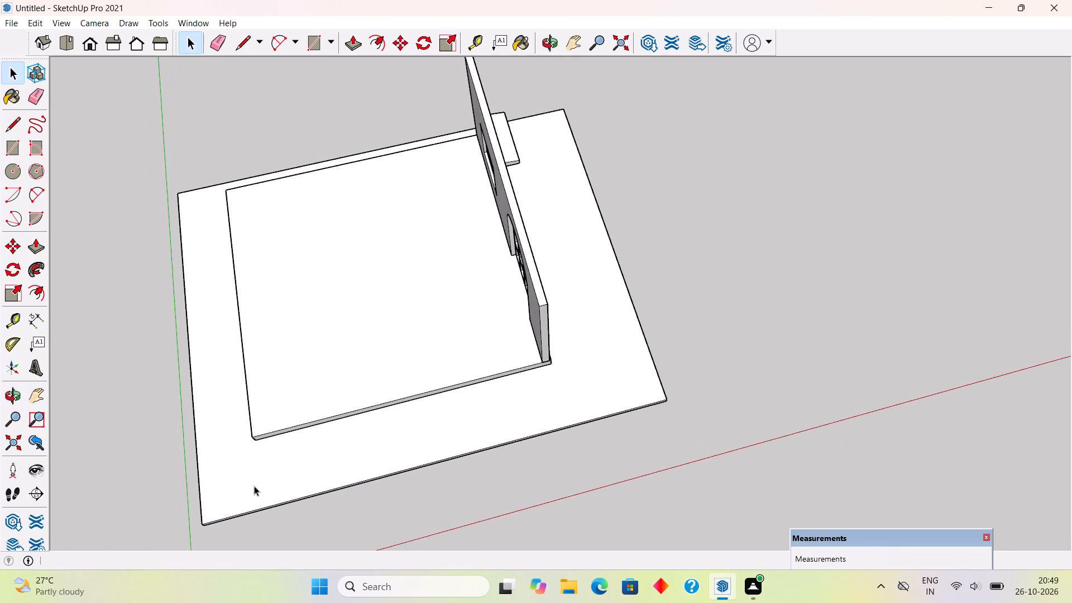
{"action": "scroll", "coordinate": [286, 473], "scroll_direction": "up", "scroll_amount": 1}
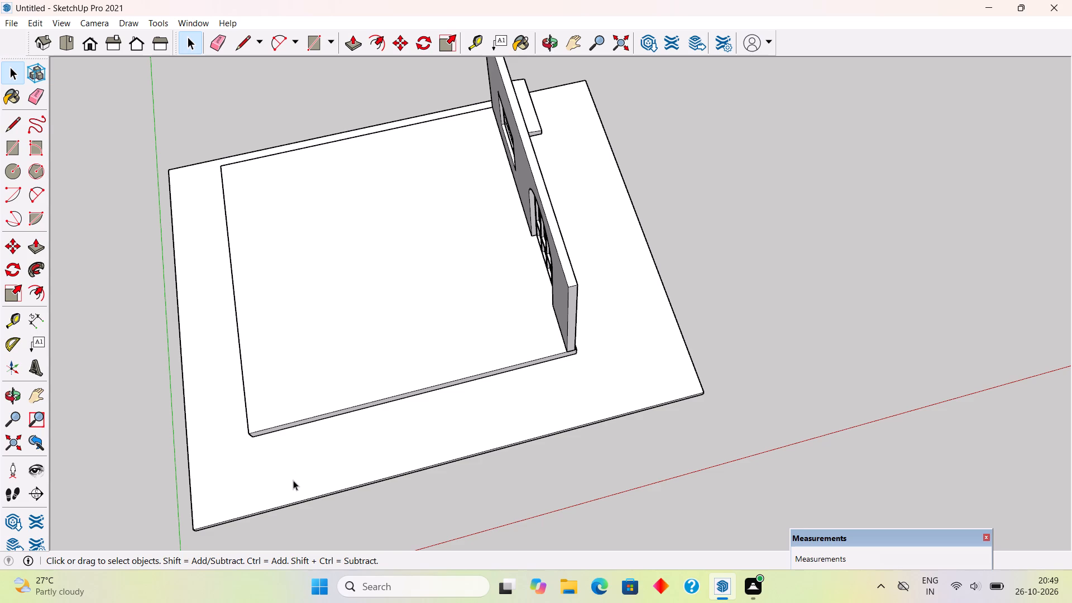
{"action": "scroll", "coordinate": [293, 480], "scroll_direction": "down", "scroll_amount": 6}
{"action": "middle_click_drag", "start_coordinate": [436, 399], "coordinate": [255, 271]}
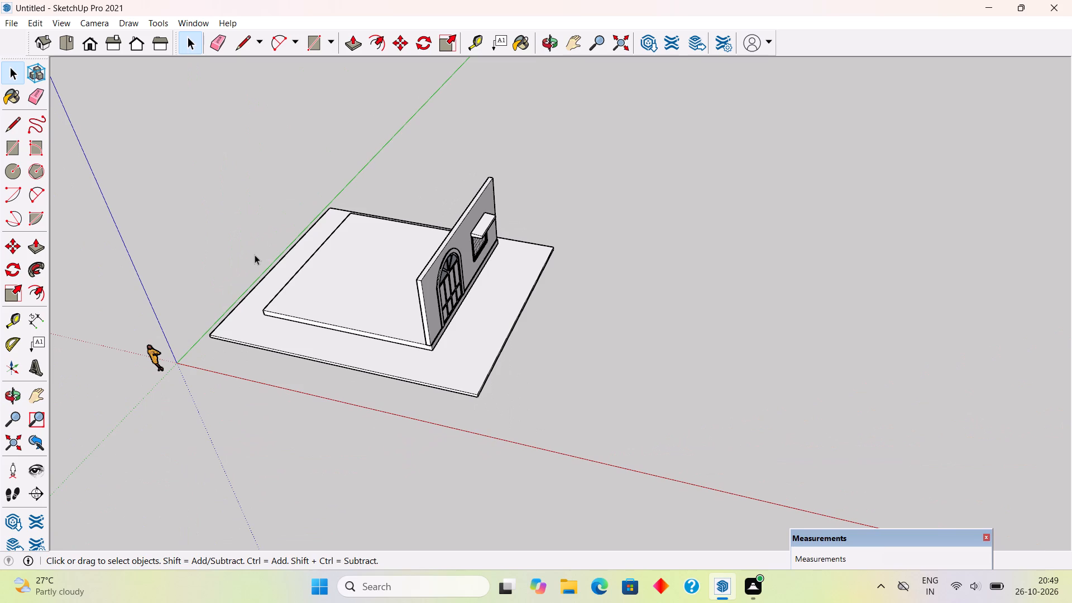
{"action": "scroll", "coordinate": [255, 255], "scroll_direction": "down", "scroll_amount": 1}
{"action": "middle_click_drag", "start_coordinate": [252, 255], "coordinate": [537, 245]}
{"action": "scroll", "coordinate": [421, 260], "scroll_direction": "down", "scroll_amount": 2}
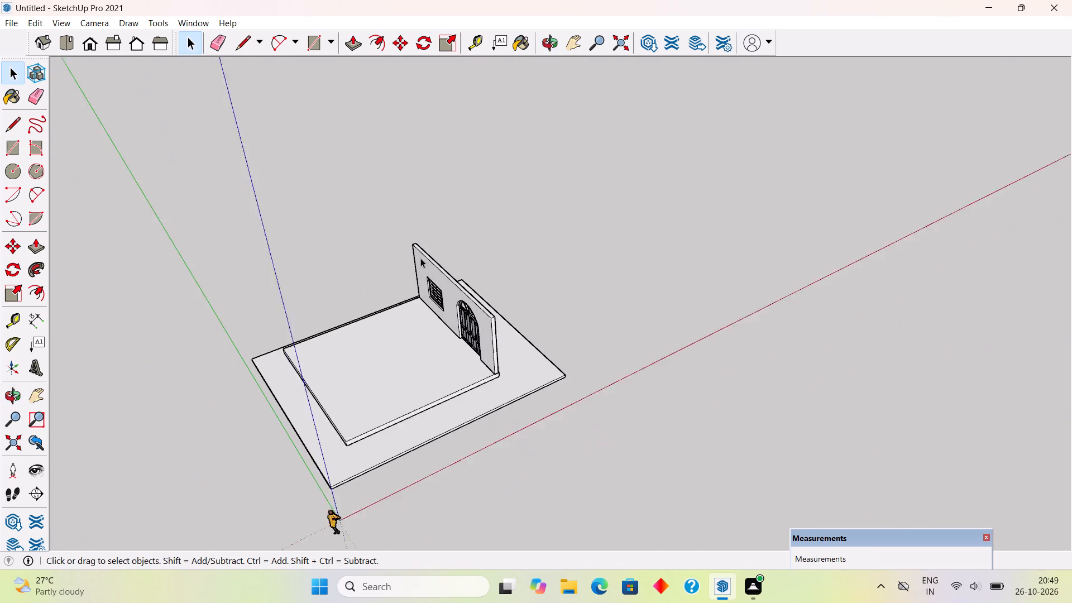
Place a guide 9" inward from the plinth's side edge nearest the window.
{"action": "scroll", "coordinate": [420, 258], "scroll_direction": "down", "scroll_amount": 2}
{"action": "middle_click_drag", "start_coordinate": [367, 348], "coordinate": [590, 325]}
{"action": "scroll", "coordinate": [408, 448], "scroll_direction": "up", "scroll_amount": 7}
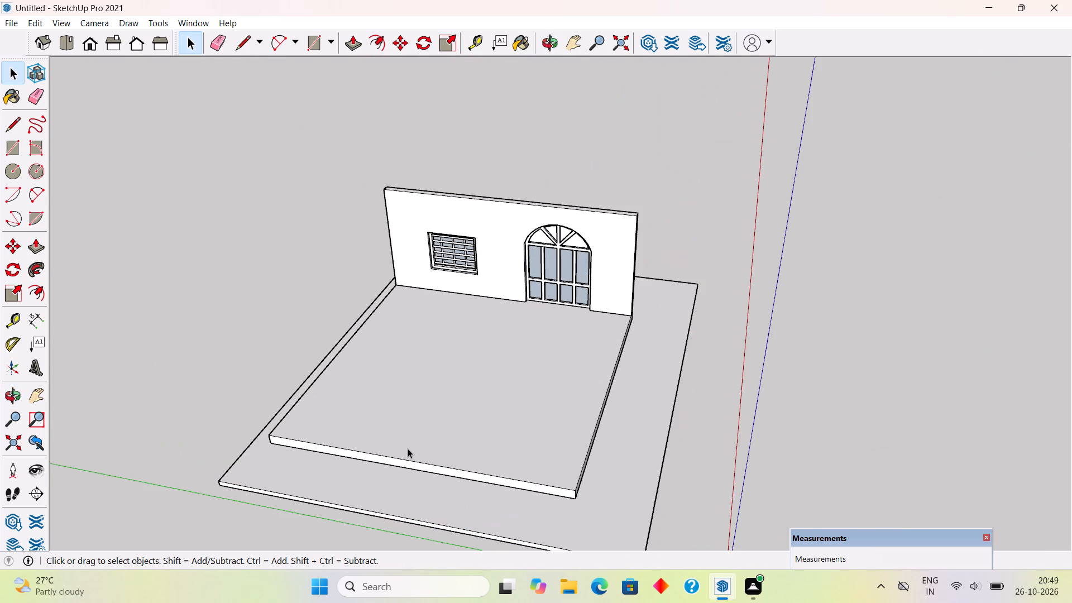
{"action": "middle_click_drag", "start_coordinate": [422, 457], "coordinate": [500, 472]}
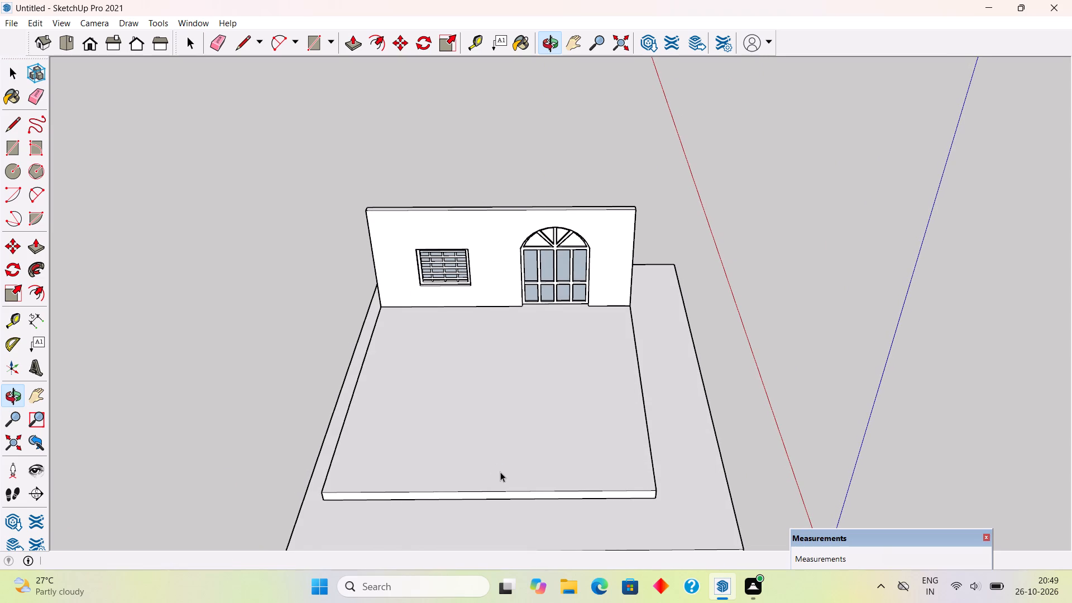
{"action": "key", "text": "t"}
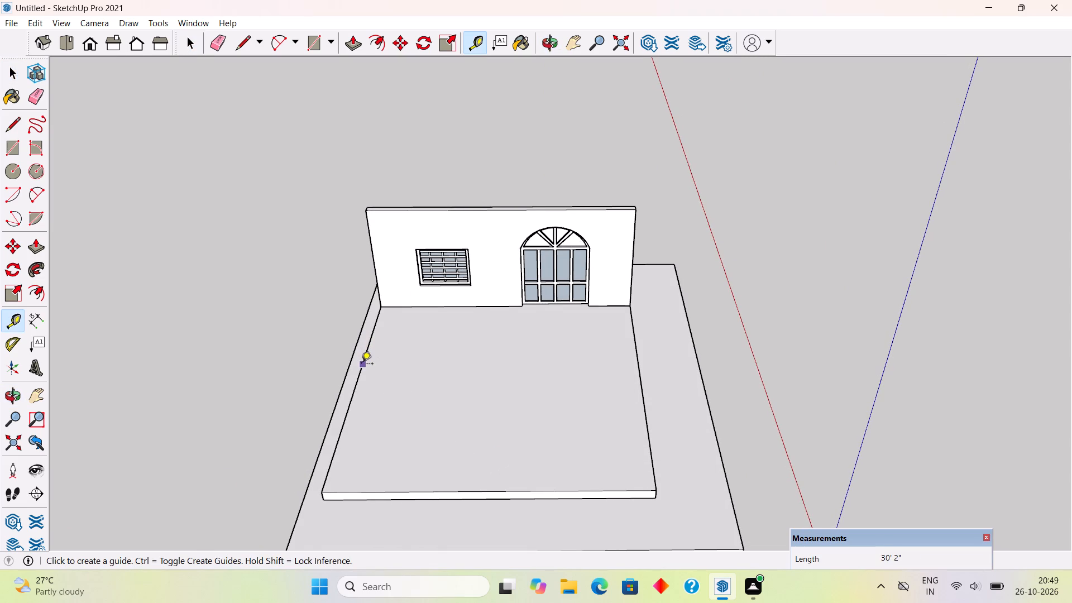
{"action": "left_click", "coordinate": [361, 365]}
{"action": "key", "text": "9"}
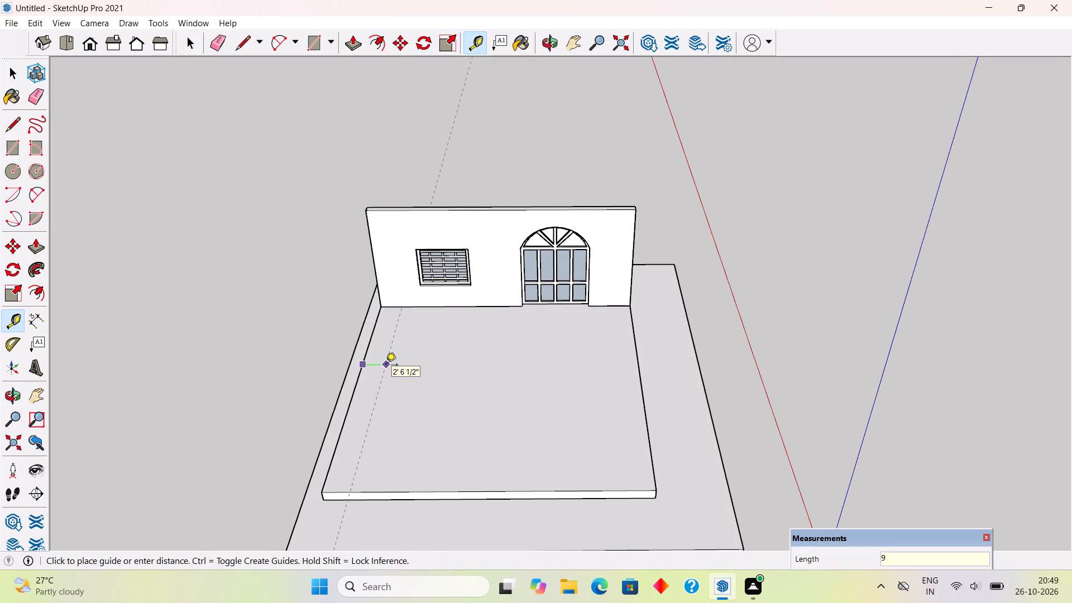
{"action": "key", "text": "shift+quotedbl"}
{"action": "key", "text": "Return"}
Draw a 29' 3" by 9" rectangle on the plinth between the guide and the window-side edge, from front wall to rear corner.
{"action": "scroll", "coordinate": [298, 466], "scroll_direction": "up", "scroll_amount": 5}
{"action": "scroll", "coordinate": [227, 384], "scroll_direction": "down", "scroll_amount": 5}
{"action": "scroll", "coordinate": [233, 467], "scroll_direction": "down", "scroll_amount": 2}
{"action": "scroll", "coordinate": [259, 528], "scroll_direction": "up", "scroll_amount": 8}
{"action": "middle_click_drag", "start_coordinate": [343, 537], "coordinate": [469, 515]}
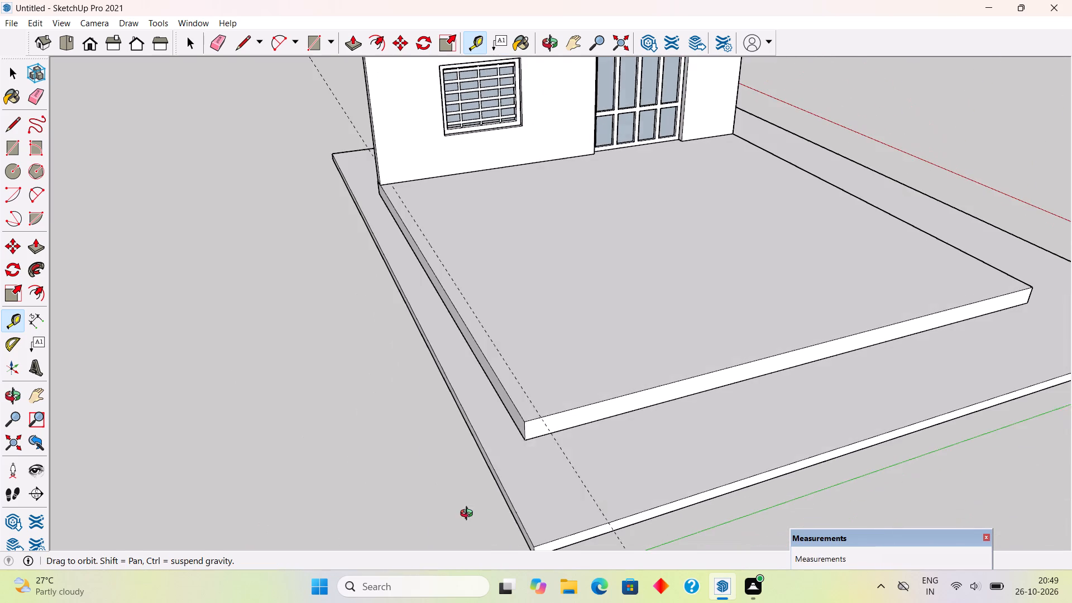
{"action": "middle_click_drag", "start_coordinate": [469, 515], "coordinate": [470, 514]}
{"action": "scroll", "coordinate": [515, 364], "scroll_direction": "up", "scroll_amount": 1}
{"action": "key", "text": "r"}
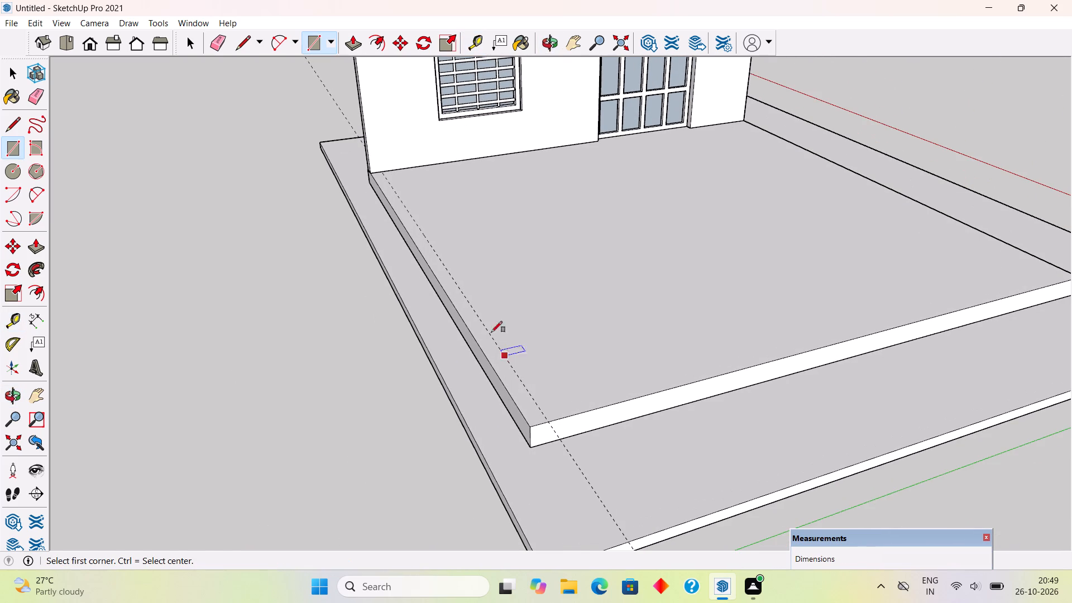
{"action": "left_click", "coordinate": [384, 171]}
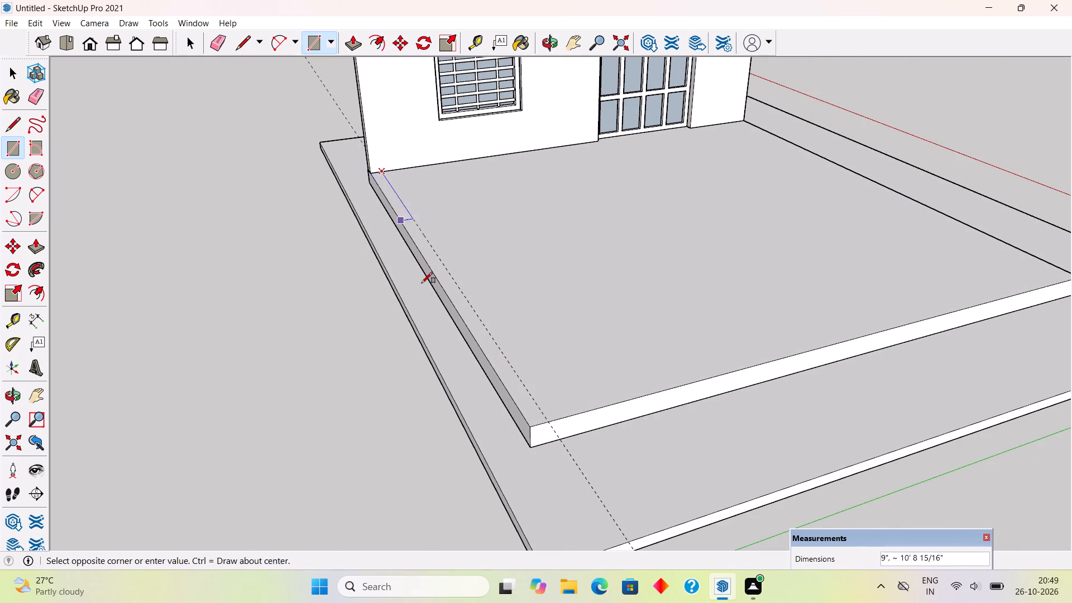
{"action": "left_click", "coordinate": [529, 427]}
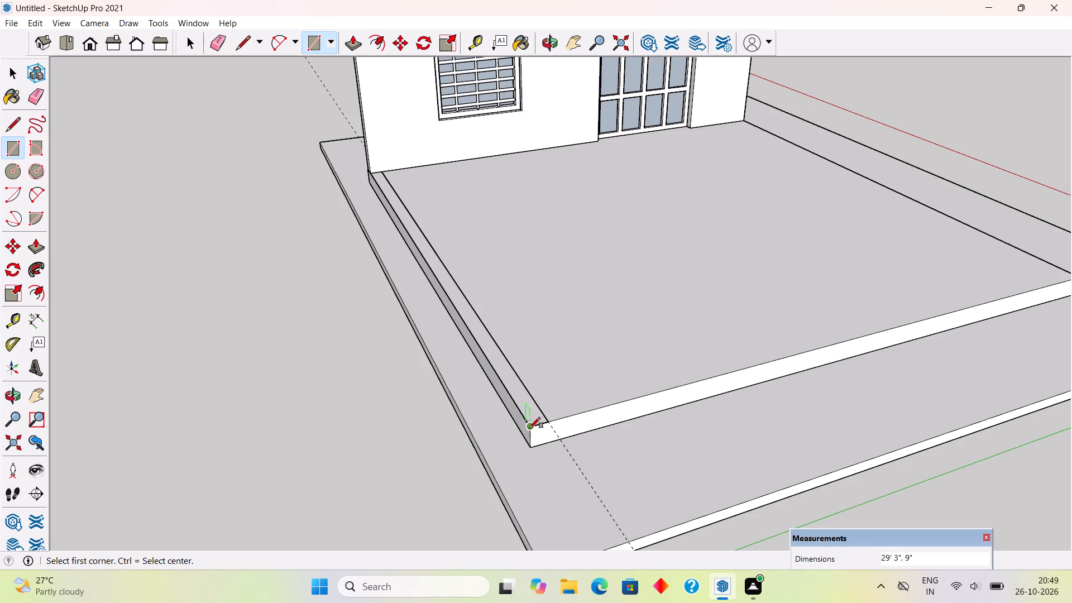
Push/Pull the 9" side wall strip up to the top of the front wall.
{"action": "key", "text": "p"}
{"action": "middle_click_drag", "start_coordinate": [414, 430], "coordinate": [813, 565]}
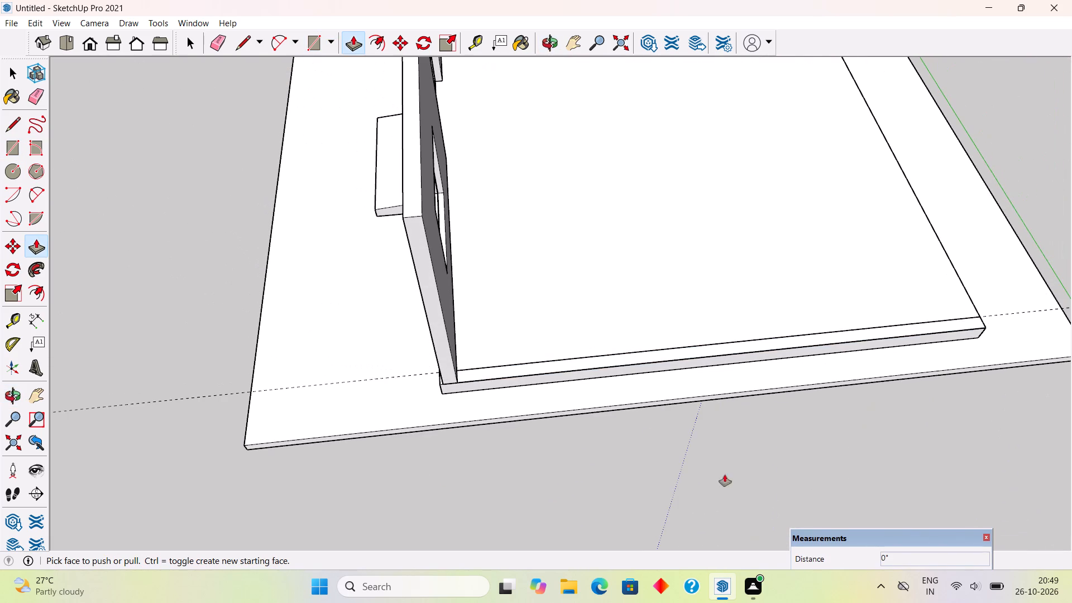
{"action": "left_click", "coordinate": [470, 372]}
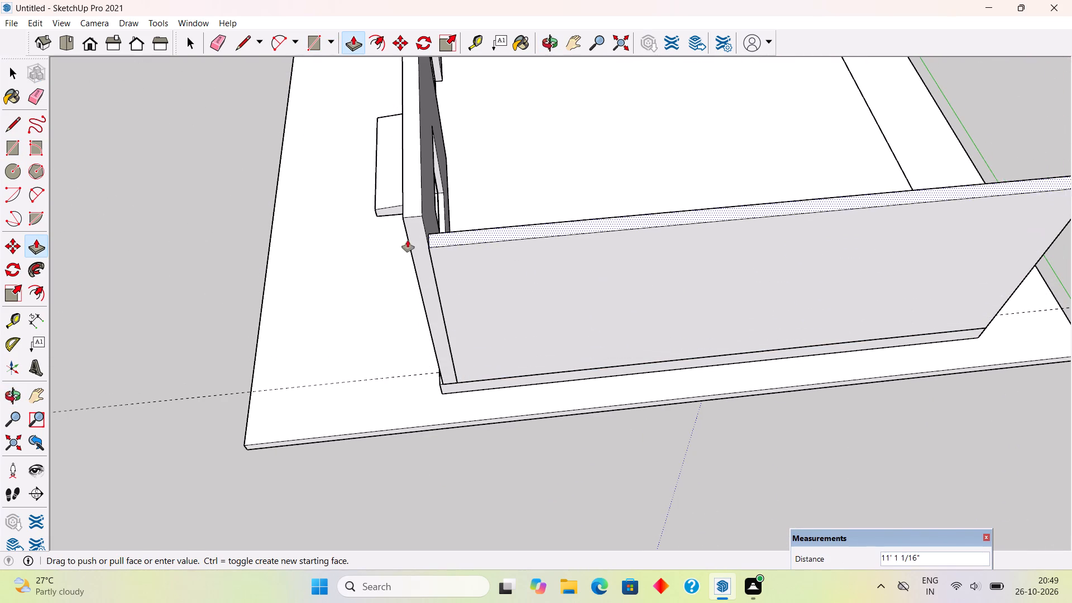
{"action": "left_click", "coordinate": [411, 208]}
{"action": "key", "text": "space"}
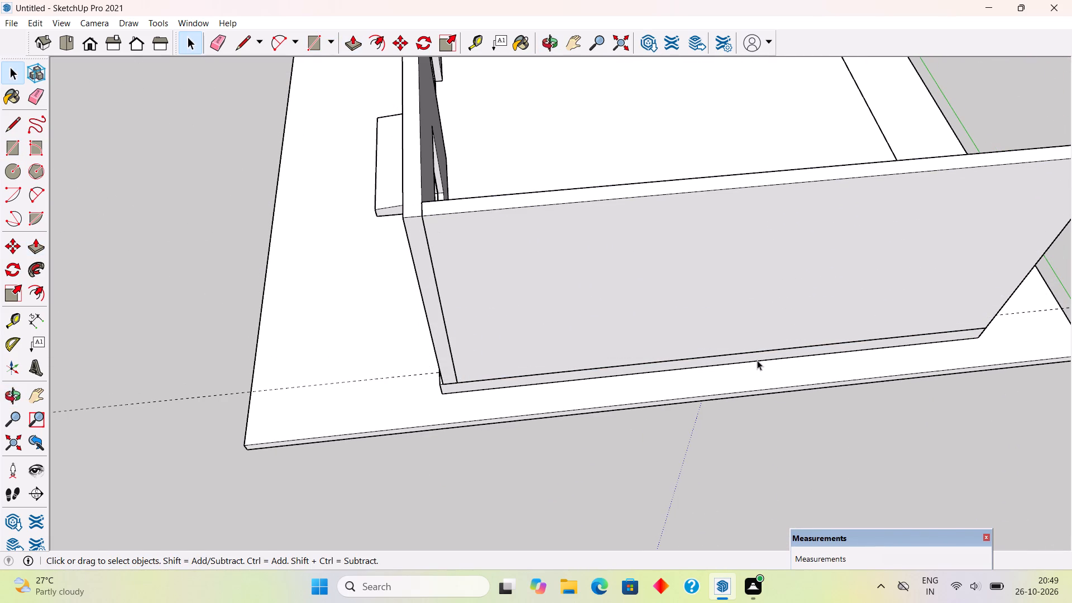
Make a group of the whole side wall, including all its connected faces and edges.
{"action": "triple_click", "coordinate": [757, 360]}
{"action": "triple_click", "coordinate": [694, 287]}
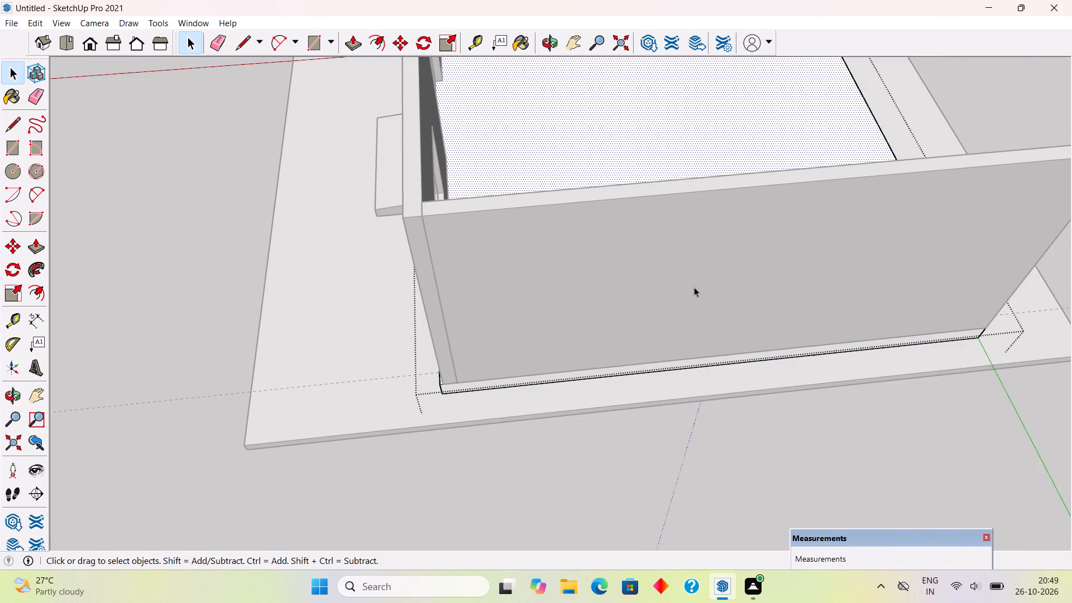
{"action": "left_click", "coordinate": [694, 287]}
{"action": "left_click", "coordinate": [573, 492]}
{"action": "scroll", "coordinate": [573, 461], "scroll_direction": "down", "scroll_amount": 5}
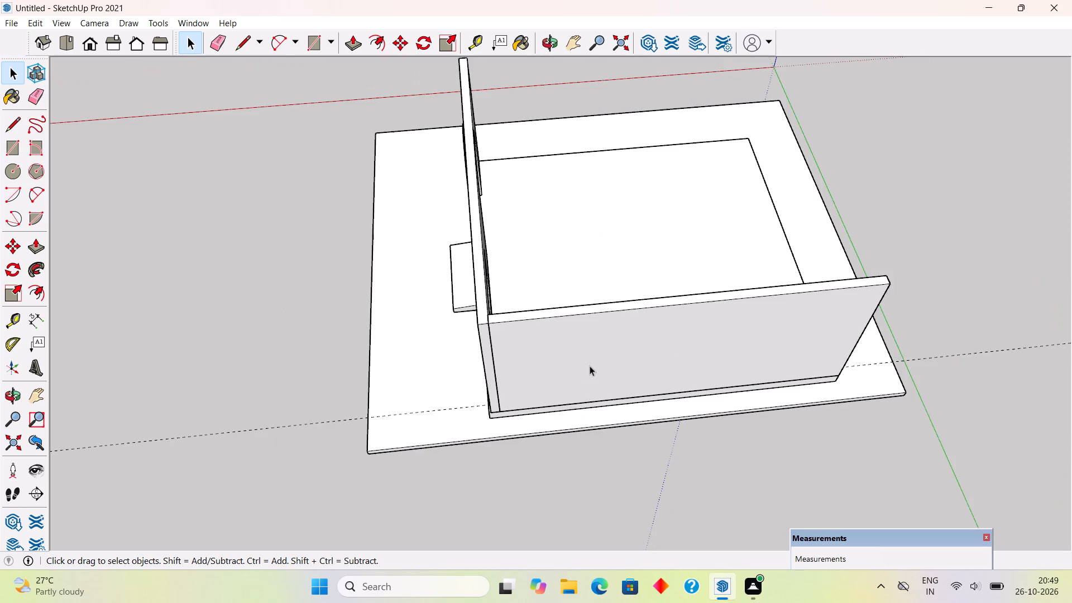
{"action": "triple_click", "coordinate": [590, 365]}
{"action": "right_click", "coordinate": [590, 365]}
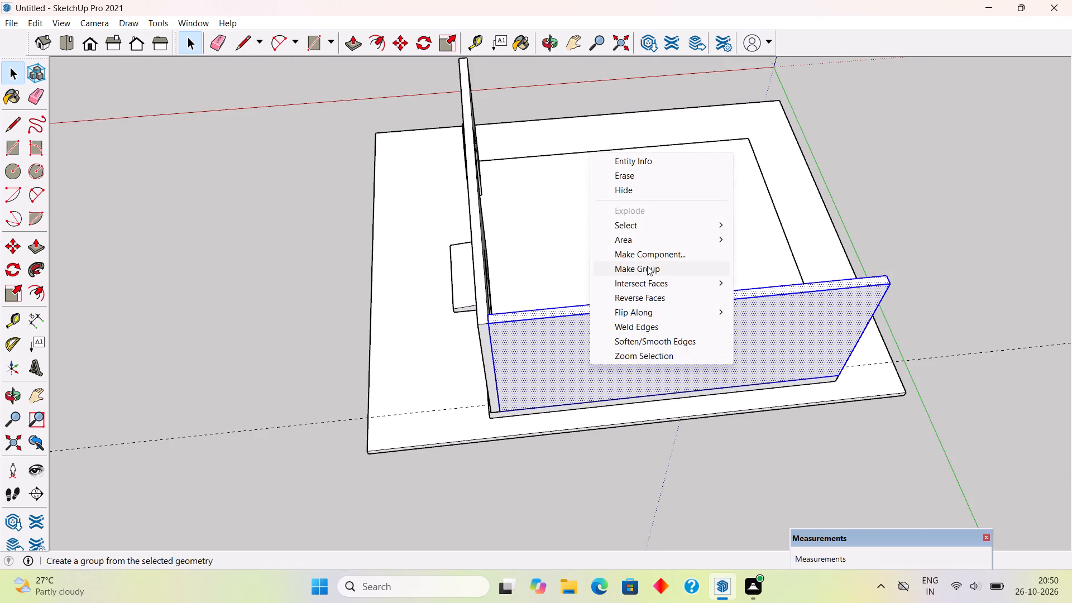
{"action": "left_click", "coordinate": [647, 266]}
{"action": "scroll", "coordinate": [649, 267], "scroll_direction": "down", "scroll_amount": 6}
{"action": "left_click", "coordinate": [835, 277]}
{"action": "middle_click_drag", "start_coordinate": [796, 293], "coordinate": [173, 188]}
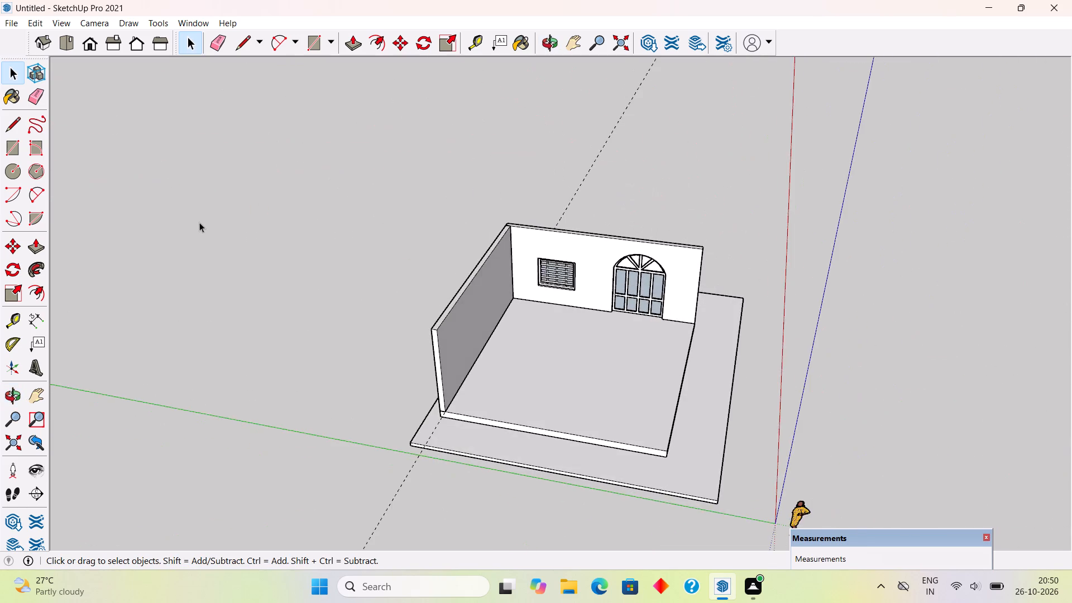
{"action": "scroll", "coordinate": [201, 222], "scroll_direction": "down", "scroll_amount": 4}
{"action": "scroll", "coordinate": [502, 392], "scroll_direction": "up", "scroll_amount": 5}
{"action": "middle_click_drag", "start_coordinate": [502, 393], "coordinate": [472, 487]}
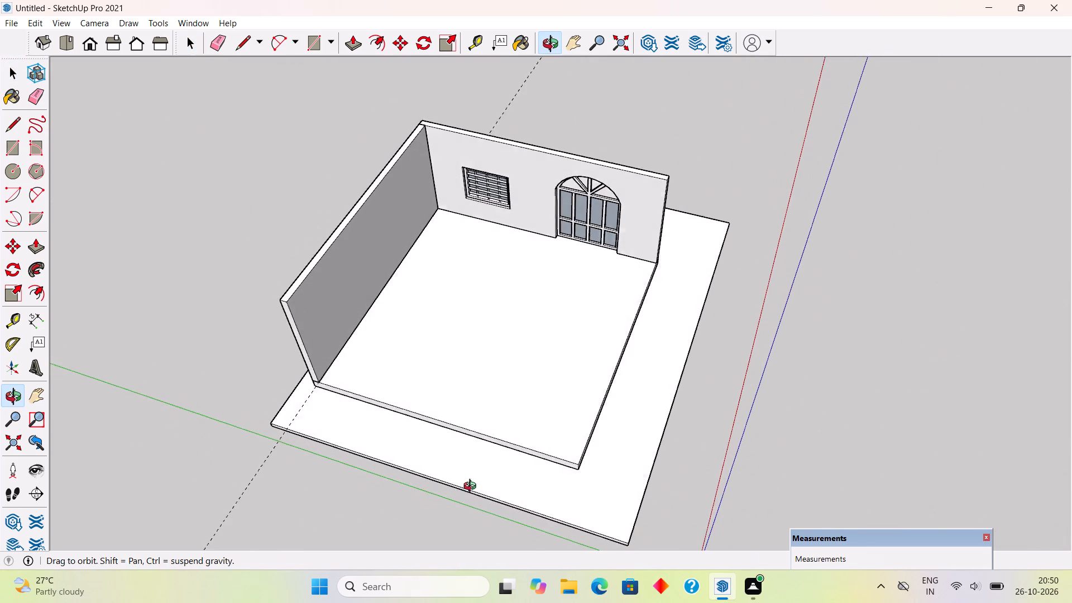
Place a guide 16' inward from the plinth's door-side edge, running from the front wall to the rear.
{"action": "middle_click_drag", "start_coordinate": [472, 487], "coordinate": [467, 502]}
{"action": "scroll", "coordinate": [467, 502], "scroll_direction": "up", "scroll_amount": 2}
{"action": "scroll", "coordinate": [492, 366], "scroll_direction": "down", "scroll_amount": 4}
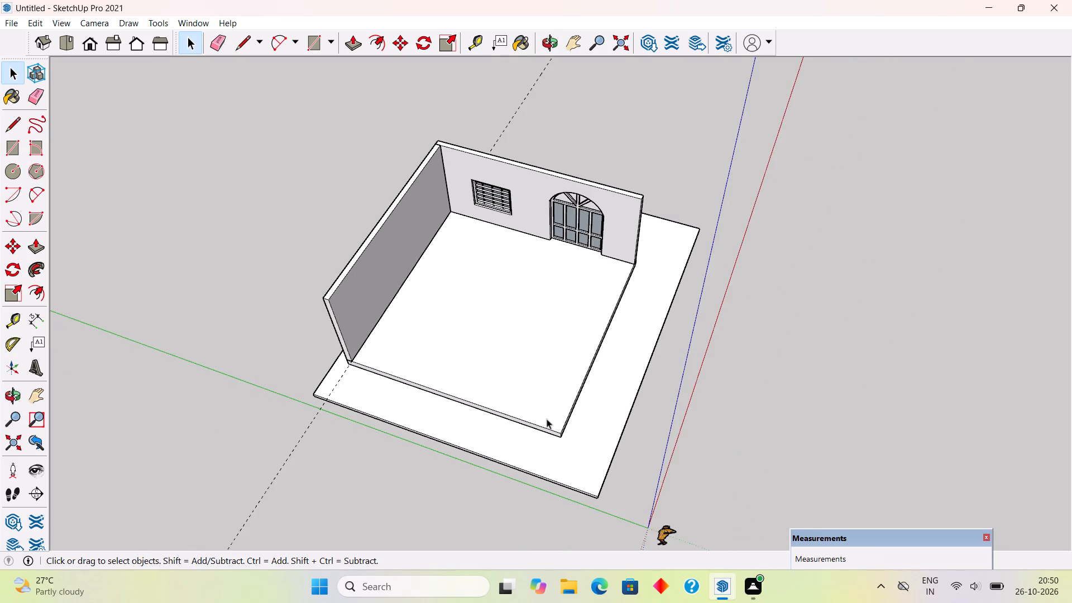
{"action": "scroll", "coordinate": [580, 441], "scroll_direction": "up", "scroll_amount": 4}
{"action": "middle_click_drag", "start_coordinate": [477, 393], "coordinate": [564, 377]}
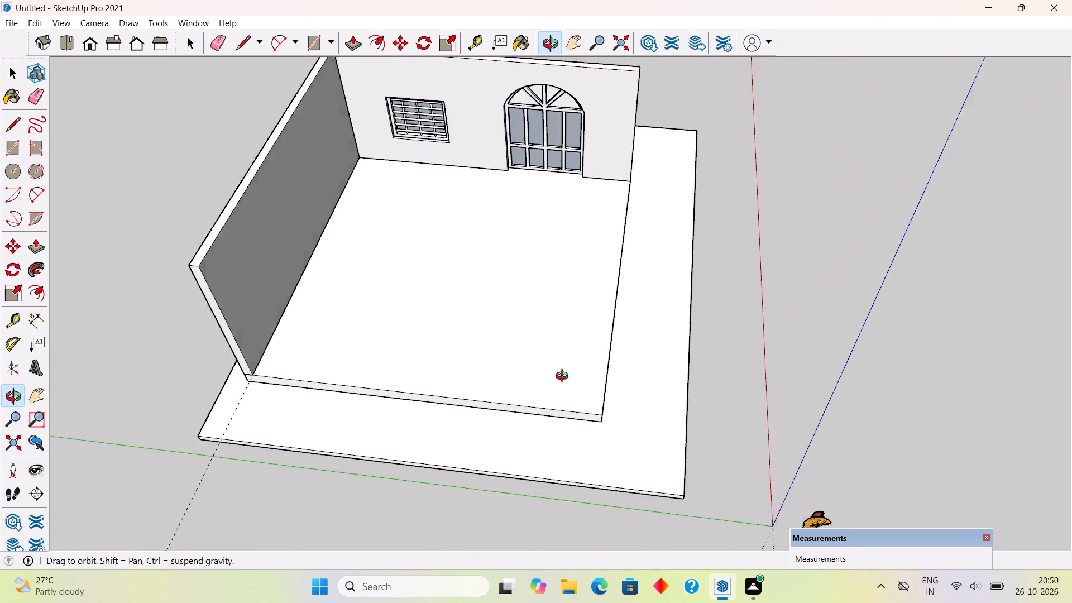
{"action": "middle_click_drag", "start_coordinate": [564, 377], "coordinate": [602, 368]}
{"action": "scroll", "coordinate": [539, 406], "scroll_direction": "up", "scroll_amount": 4}
{"action": "scroll", "coordinate": [539, 407], "scroll_direction": "down", "scroll_amount": 4}
{"action": "middle_click_drag", "start_coordinate": [575, 414], "coordinate": [604, 367]}
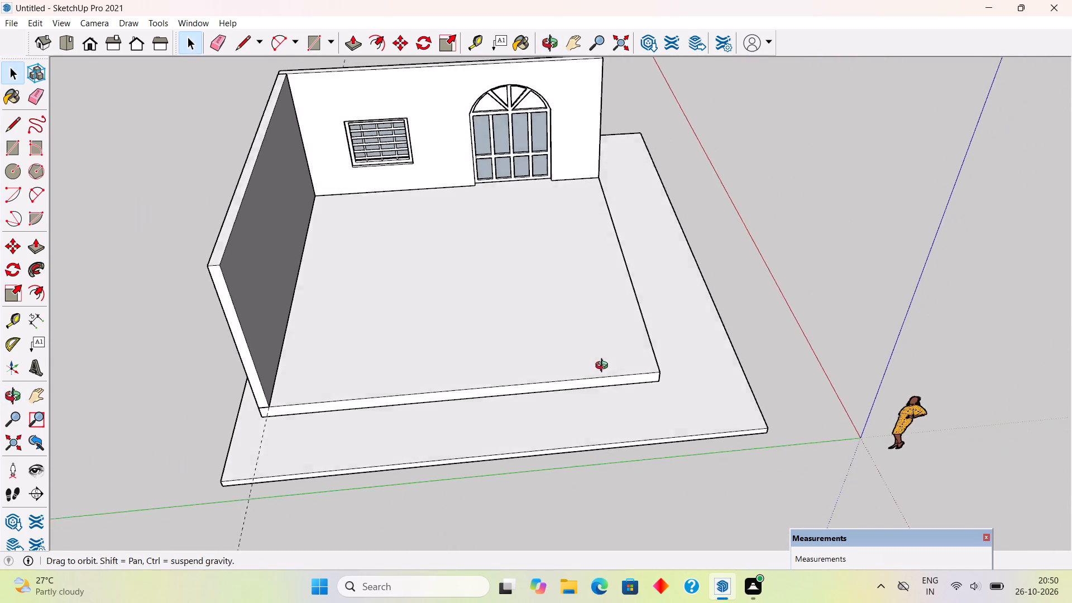
{"action": "middle_click_drag", "start_coordinate": [604, 367], "coordinate": [604, 359]}
{"action": "middle_click_drag", "start_coordinate": [506, 394], "coordinate": [553, 361]}
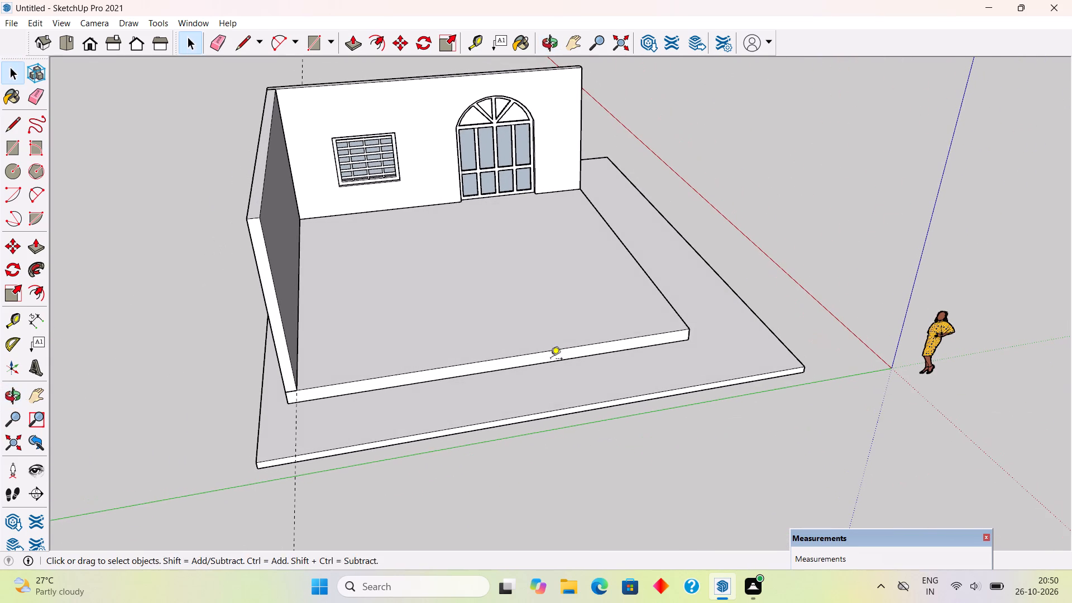
{"action": "key", "text": "t"}
{"action": "left_click", "coordinate": [619, 238]}
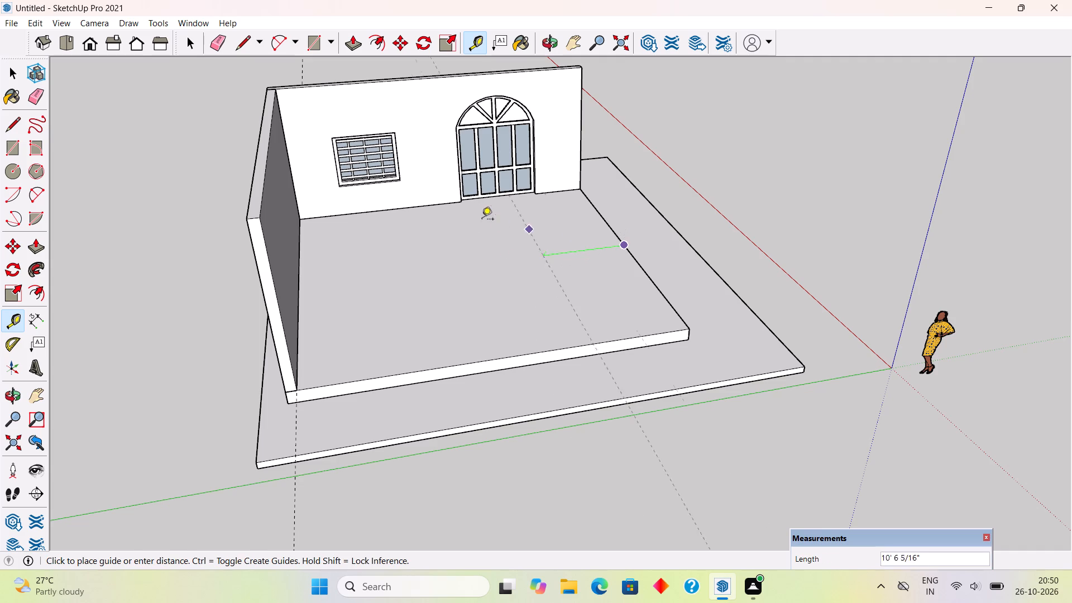
{"action": "scroll", "coordinate": [434, 206], "scroll_direction": "up", "scroll_amount": 3}
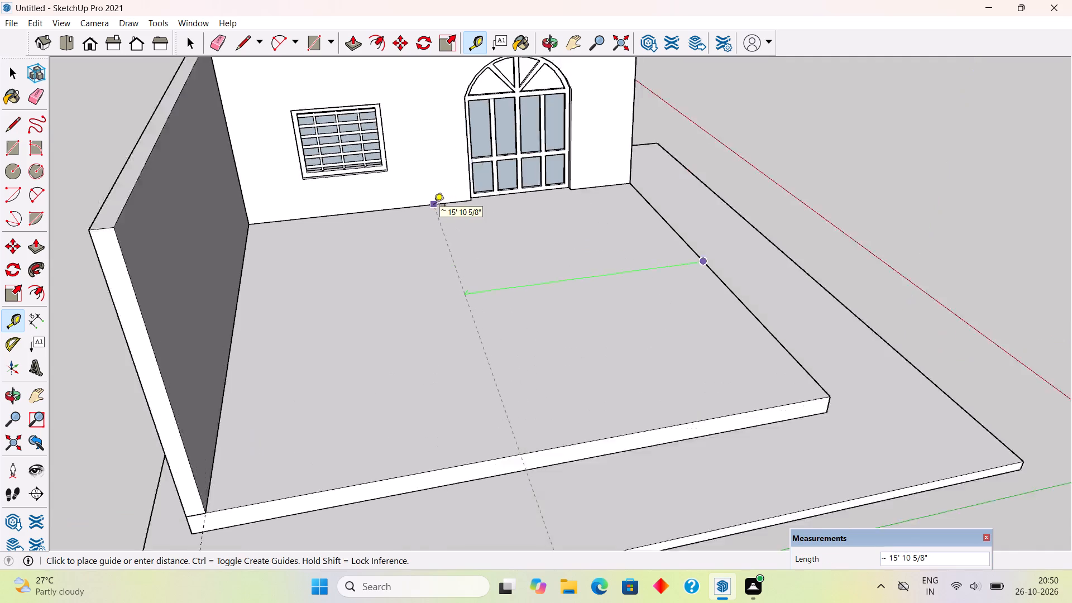
{"action": "scroll", "coordinate": [434, 206], "scroll_direction": "up", "scroll_amount": 2}
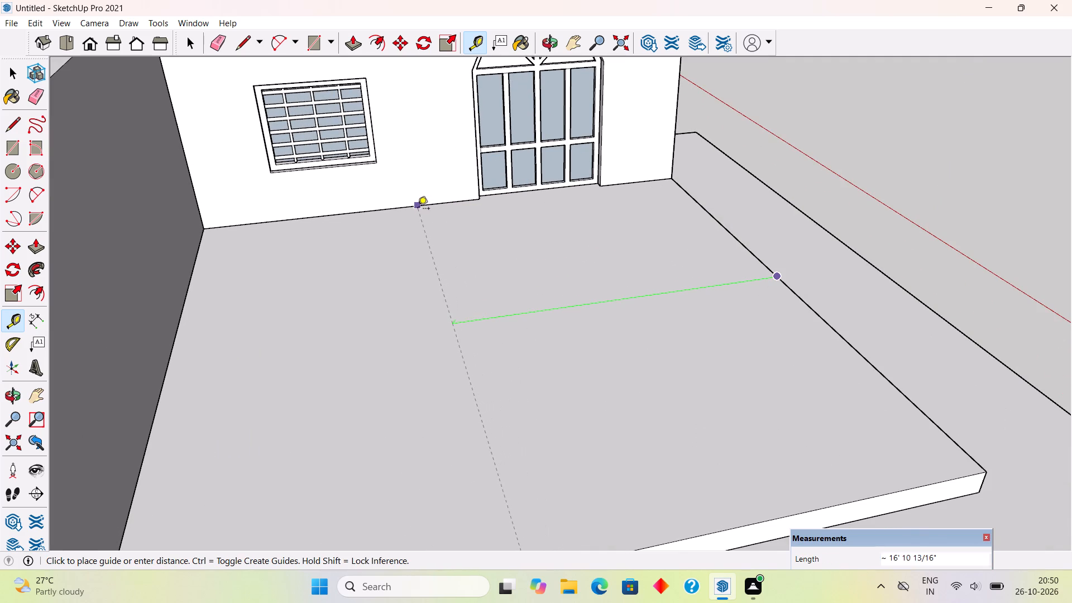
{"action": "type", "text": "16'"}
{"action": "key", "text": "Return"}
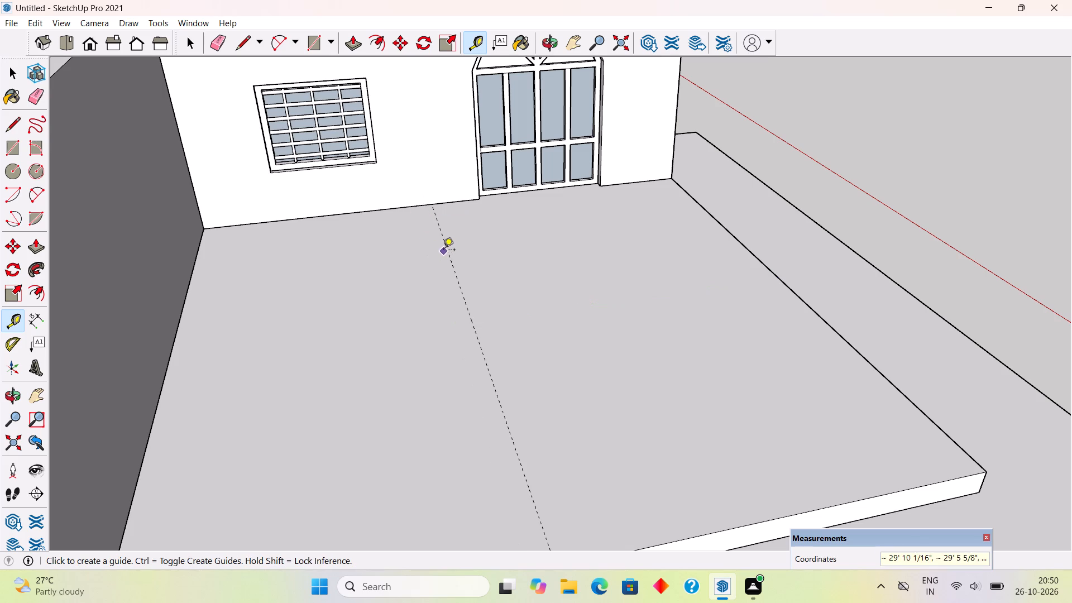
Place a second guide 9" from the 16' guide, on its window side.
{"action": "left_click", "coordinate": [444, 250]}
{"action": "type", "text": "9\""}
{"action": "key", "text": "Return"}
Draw a 9" wide rectangle between the two parallel guides, from the front wall to the plinth's rear edge.
{"action": "key", "text": "r"}
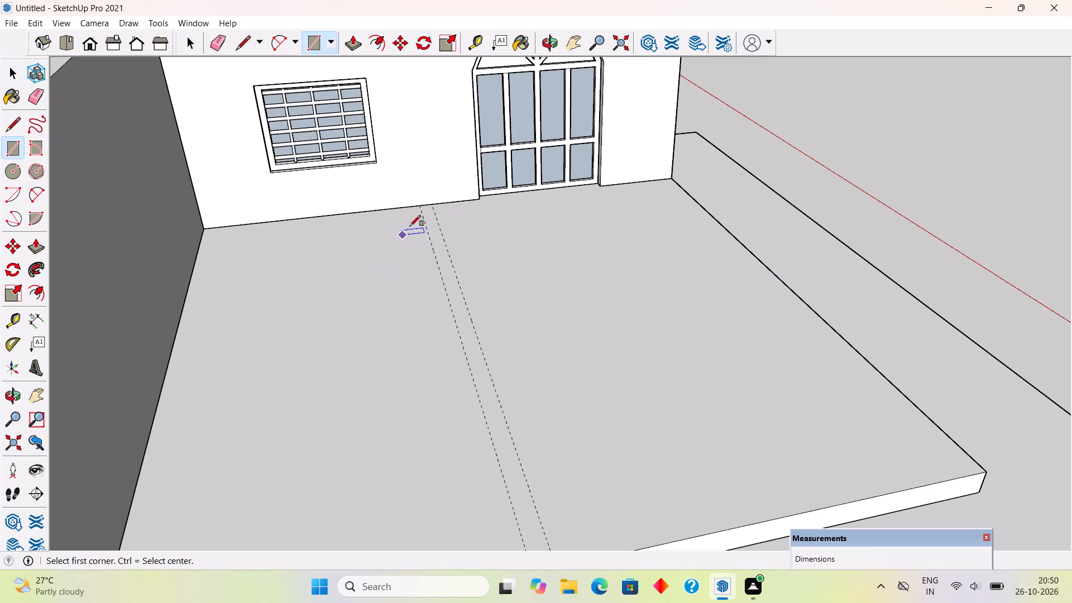
{"action": "left_click", "coordinate": [419, 208]}
{"action": "scroll", "coordinate": [430, 251], "scroll_direction": "down", "scroll_amount": 5}
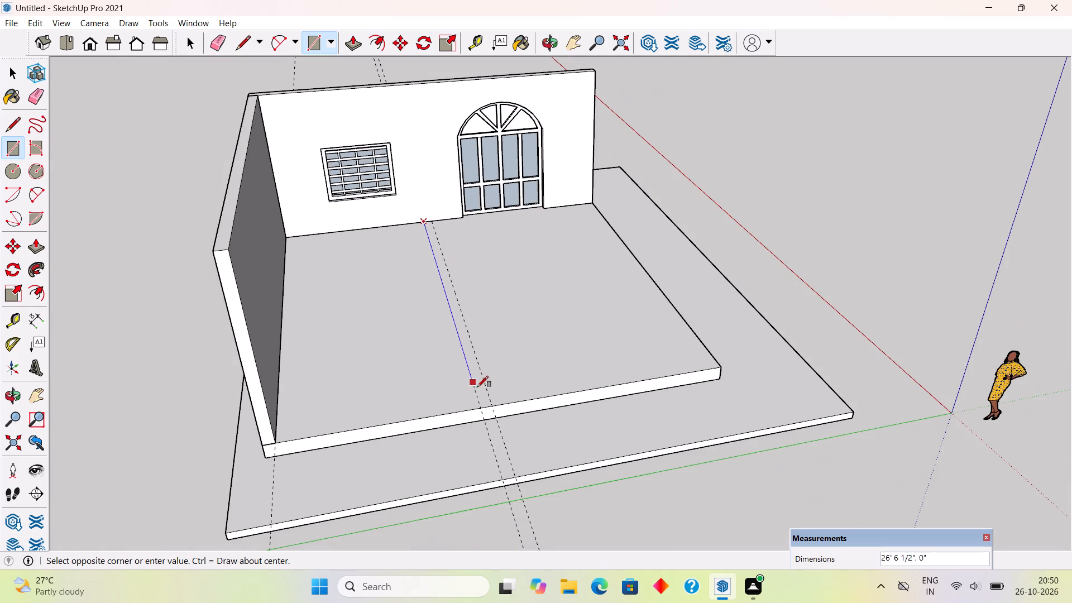
{"action": "left_click", "coordinate": [494, 401]}
Push/Pull the 9" partition strip up 13' to the top of the side wall.
{"action": "key", "text": "p"}
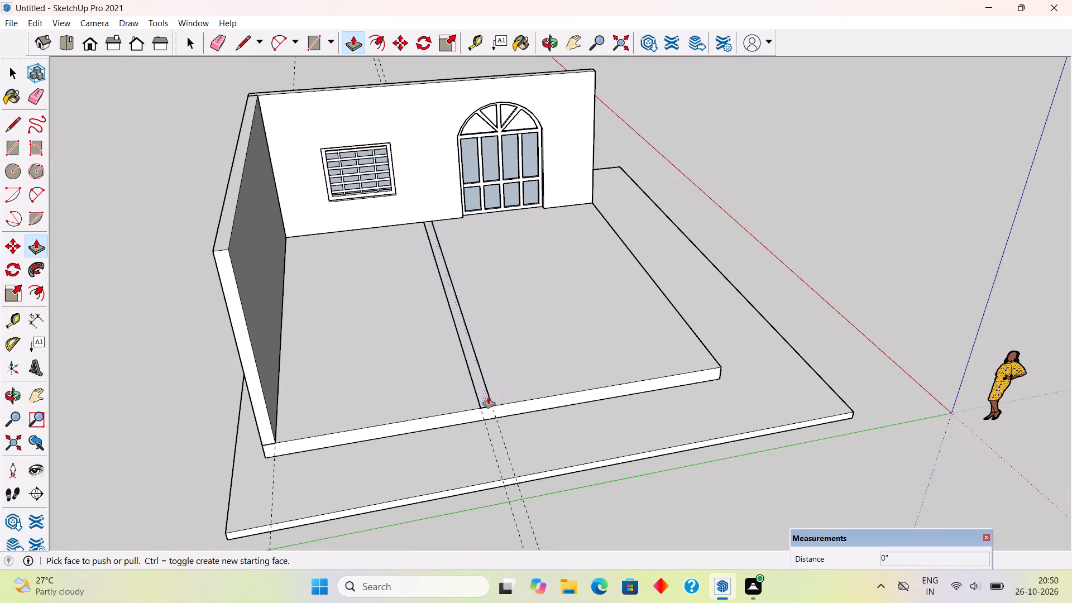
{"action": "left_click", "coordinate": [487, 395]}
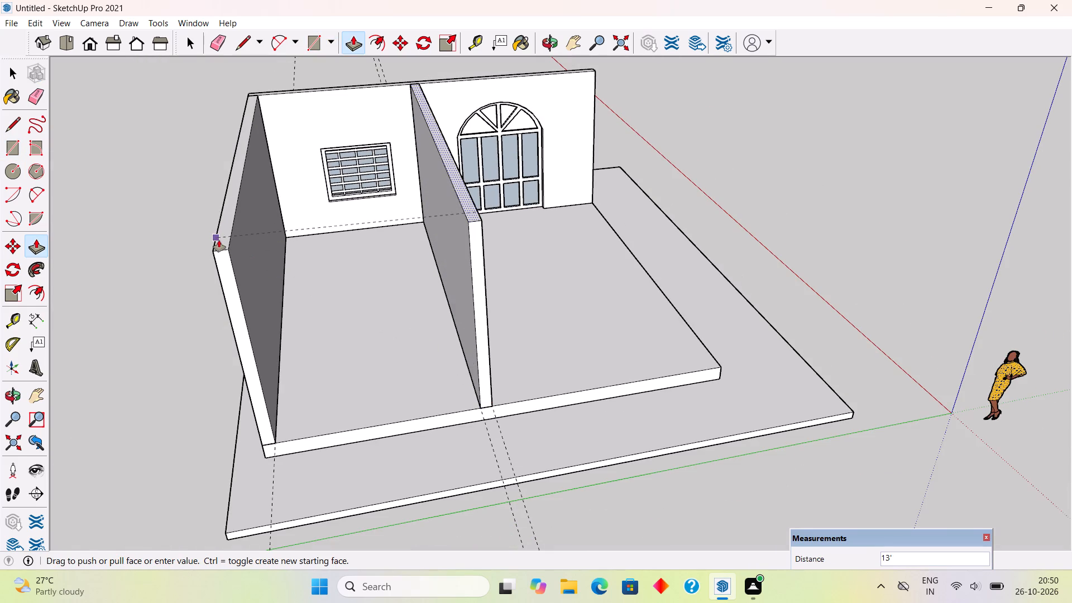
{"action": "left_click", "coordinate": [219, 240]}
Make a group of the whole partition wall, including all its connected faces and edges.
{"action": "key", "text": "space"}
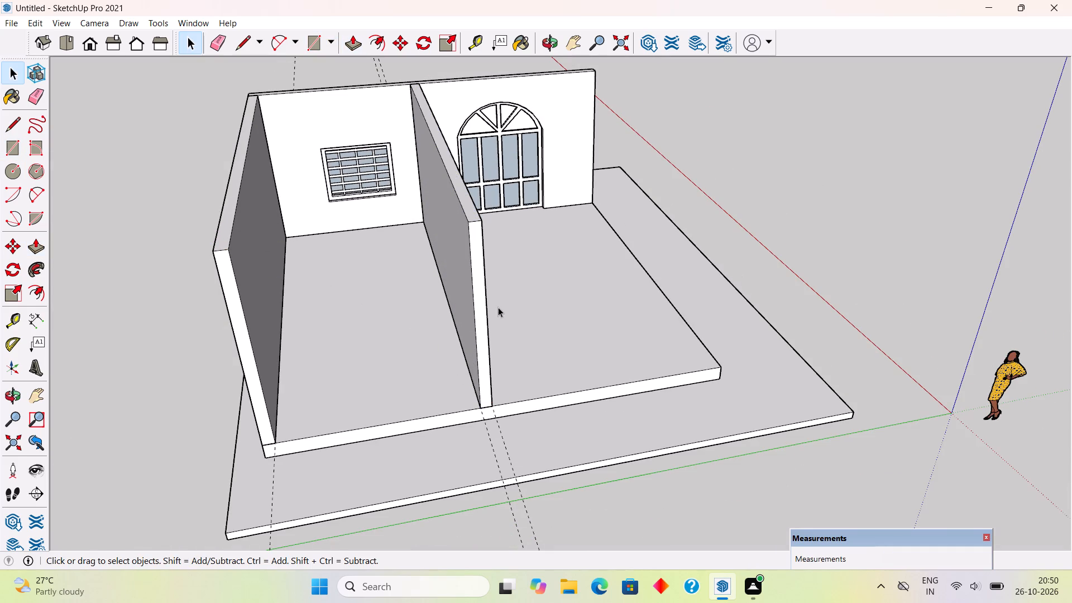
{"action": "triple_click", "coordinate": [468, 273]}
{"action": "right_click", "coordinate": [468, 273]}
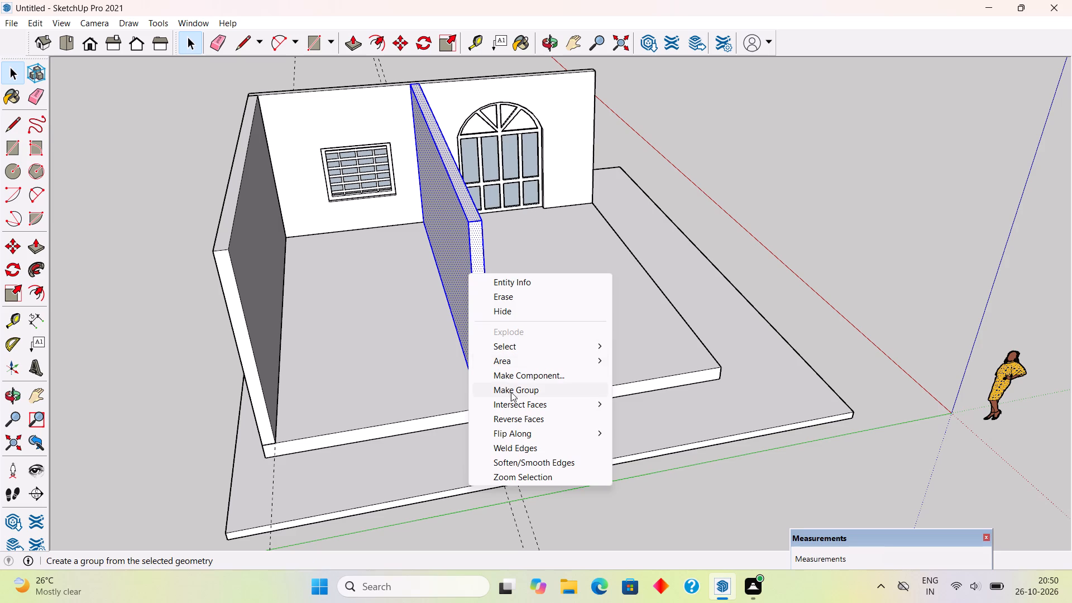
{"action": "left_click", "coordinate": [513, 396]}
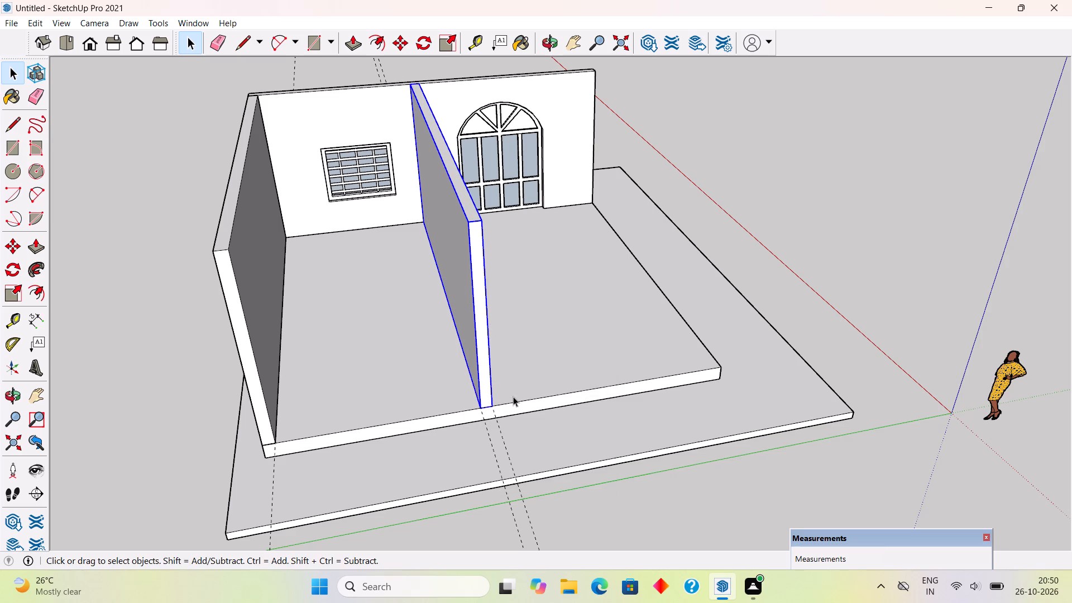
Place a guide 9" inward from the plinth's rear edge.
{"action": "scroll", "coordinate": [513, 396], "scroll_direction": "down", "scroll_amount": 5}
{"action": "scroll", "coordinate": [438, 231], "scroll_direction": "down", "scroll_amount": 4}
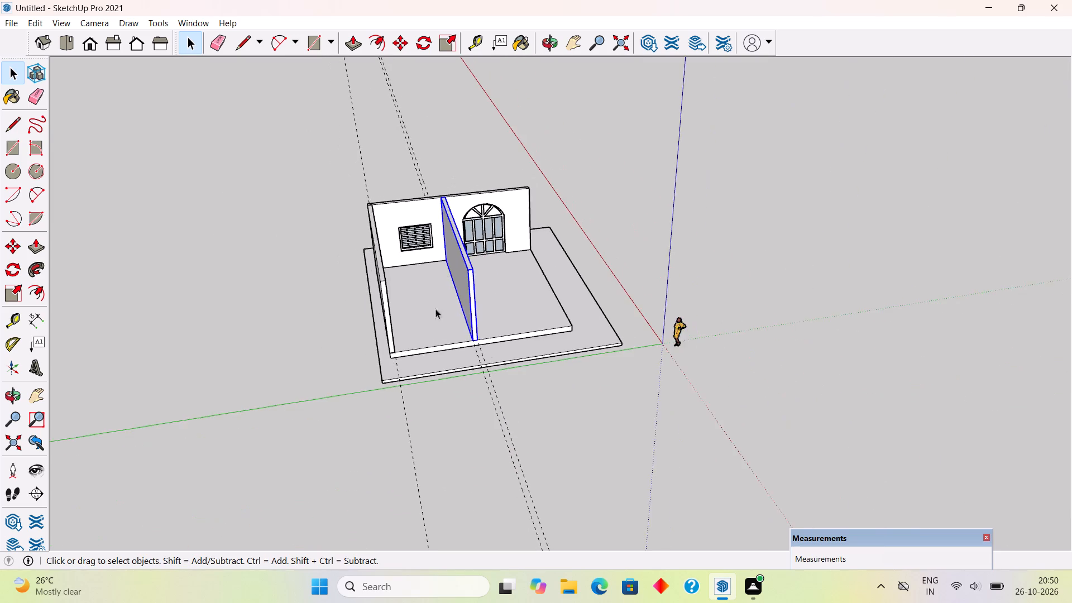
{"action": "middle_click_drag", "start_coordinate": [433, 343], "coordinate": [423, 438]}
{"action": "scroll", "coordinate": [435, 418], "scroll_direction": "up", "scroll_amount": 5}
{"action": "middle_click_drag", "start_coordinate": [439, 376], "coordinate": [424, 476]}
{"action": "left_click", "coordinate": [243, 410]}
{"action": "scroll", "coordinate": [424, 425], "scroll_direction": "up", "scroll_amount": 7}
{"action": "middle_click_drag", "start_coordinate": [437, 381], "coordinate": [439, 402]}
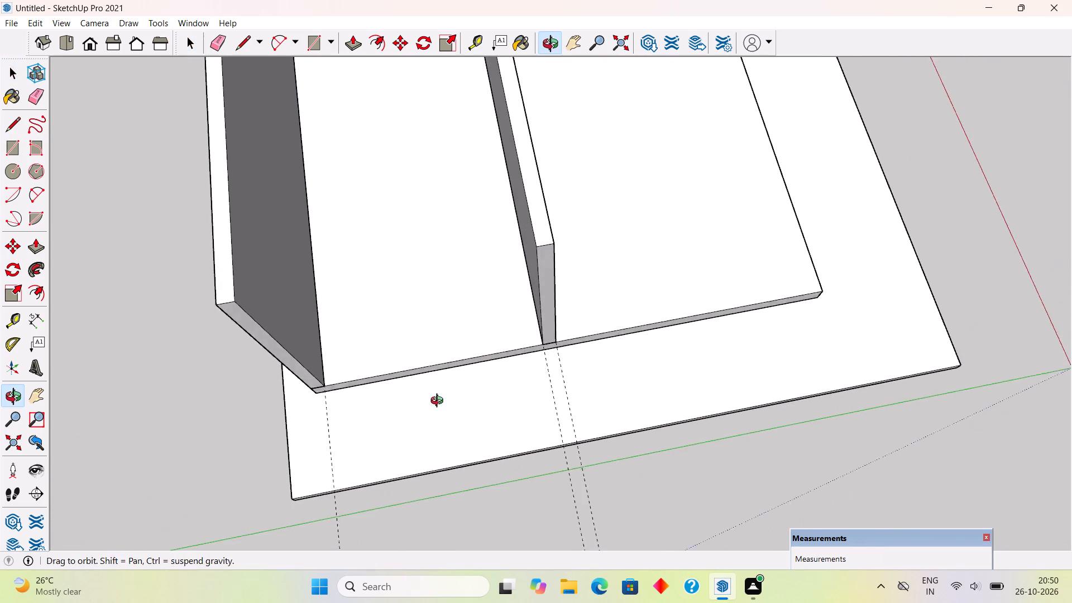
{"action": "middle_click_drag", "start_coordinate": [439, 402], "coordinate": [441, 408]}
{"action": "scroll", "coordinate": [442, 409], "scroll_direction": "up", "scroll_amount": 5}
{"action": "key", "text": "t"}
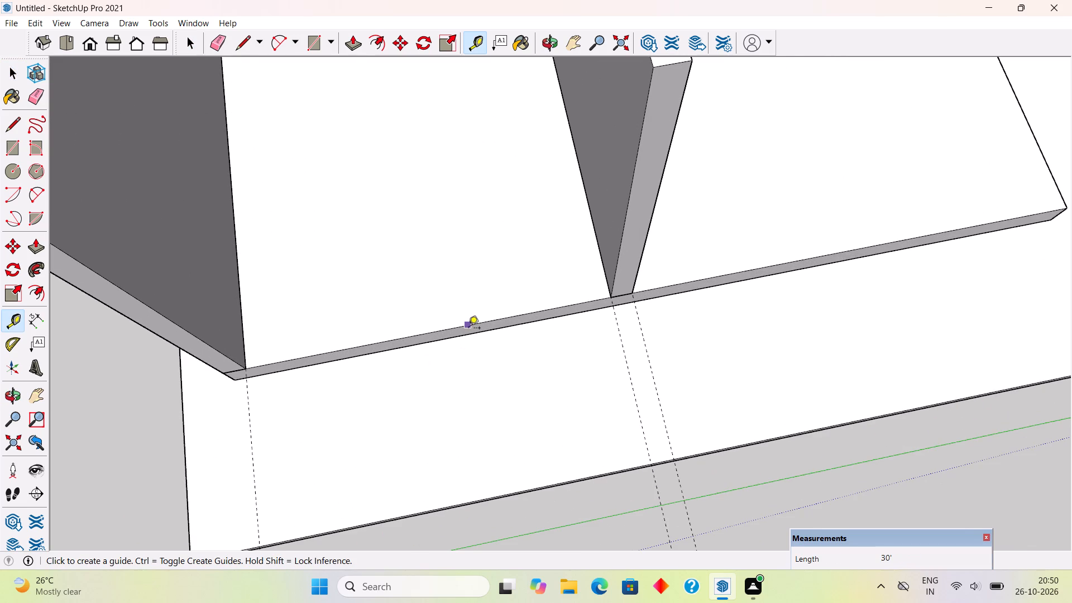
{"action": "left_click", "coordinate": [468, 329]}
{"action": "key", "text": "9"}
{"action": "key", "text": "Up"}
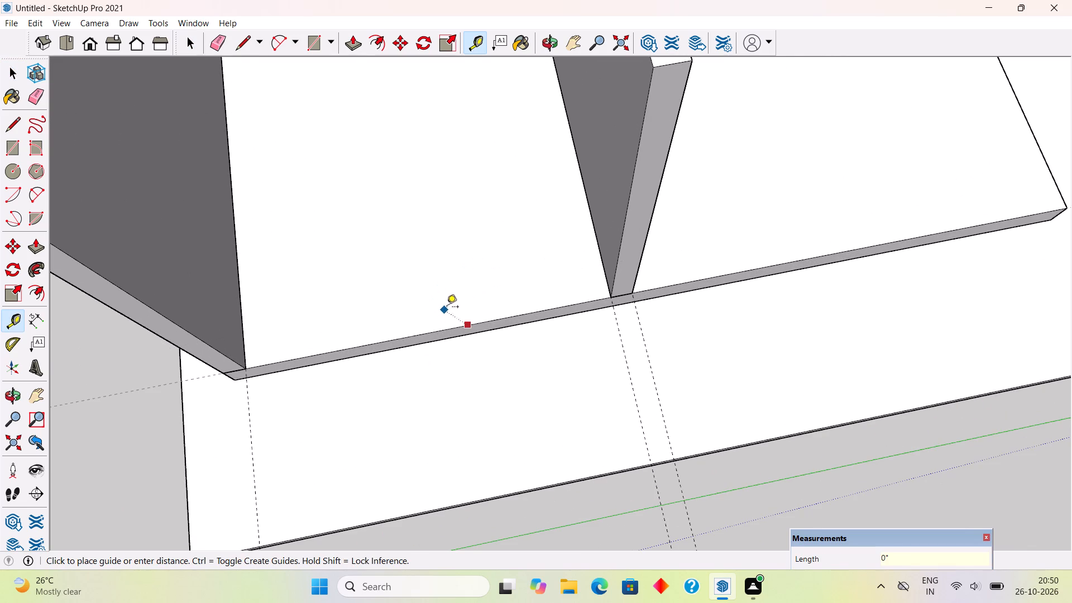
{"action": "key", "text": "t"}
{"action": "left_click", "coordinate": [467, 321]}
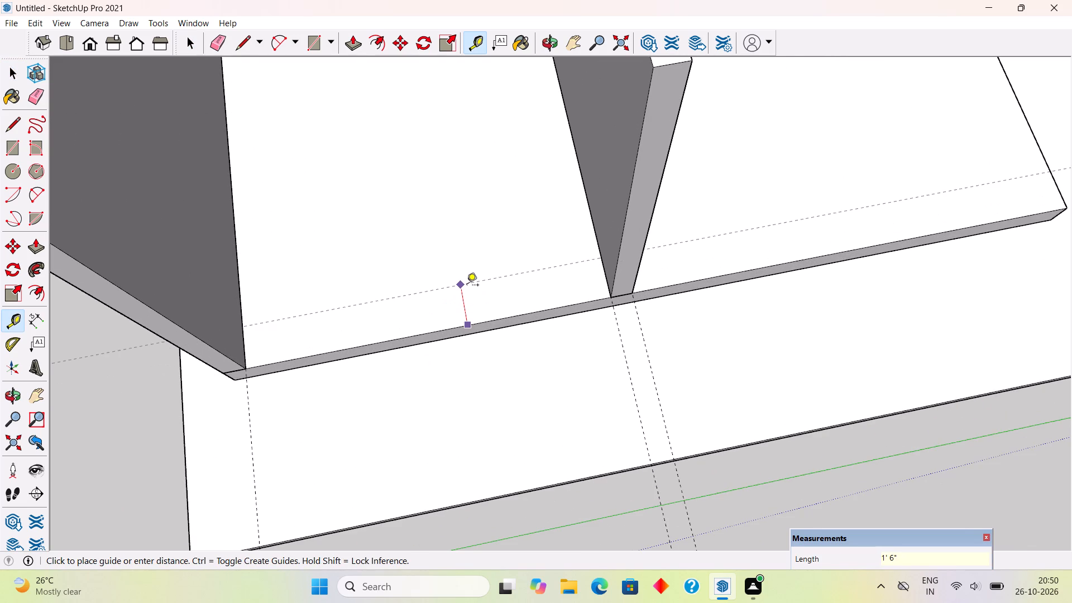
{"action": "key", "text": "9"}
{"action": "key", "text": "shift+quotedbl"}
{"action": "key", "text": "Return"}
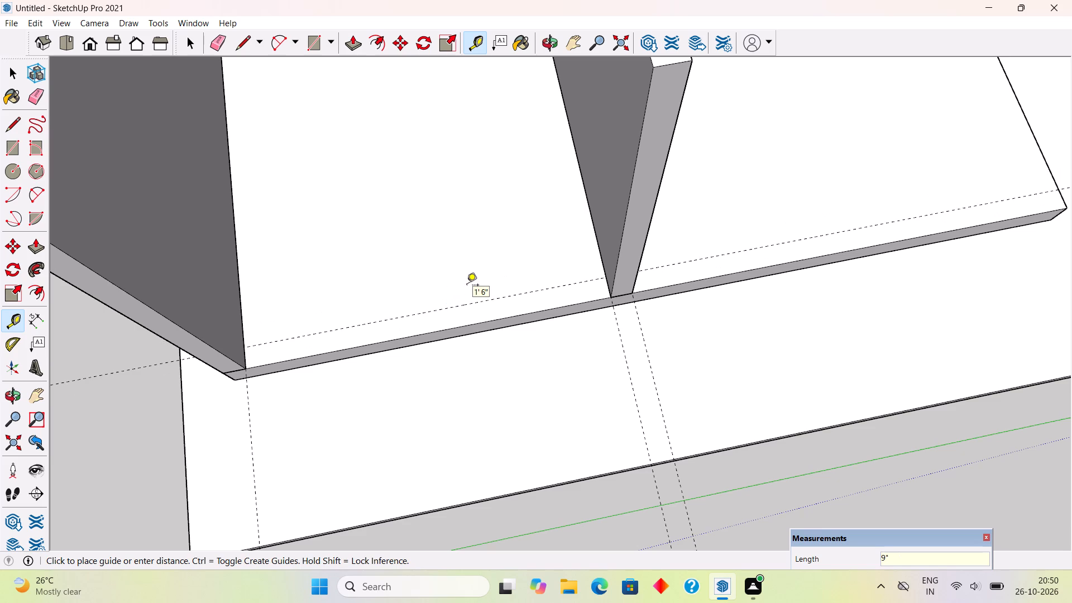
Draw a 9" by 12' 6" rectangle along the plinth's rear edge, between the side wall and the partition wall.
{"action": "key", "text": "r"}
{"action": "left_click", "coordinate": [244, 348]}
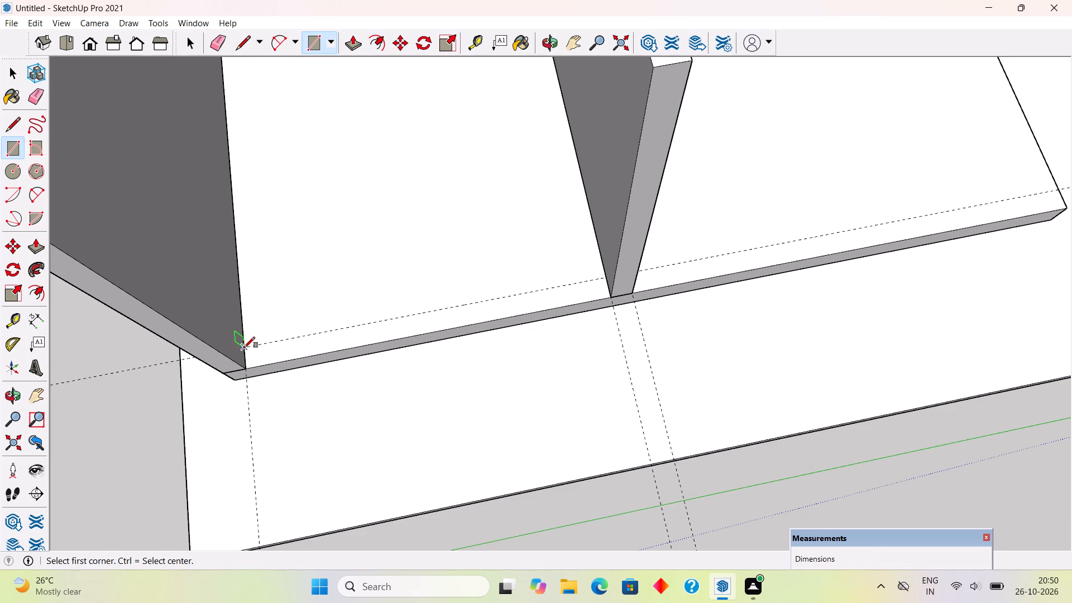
{"action": "left_click", "coordinate": [608, 295]}
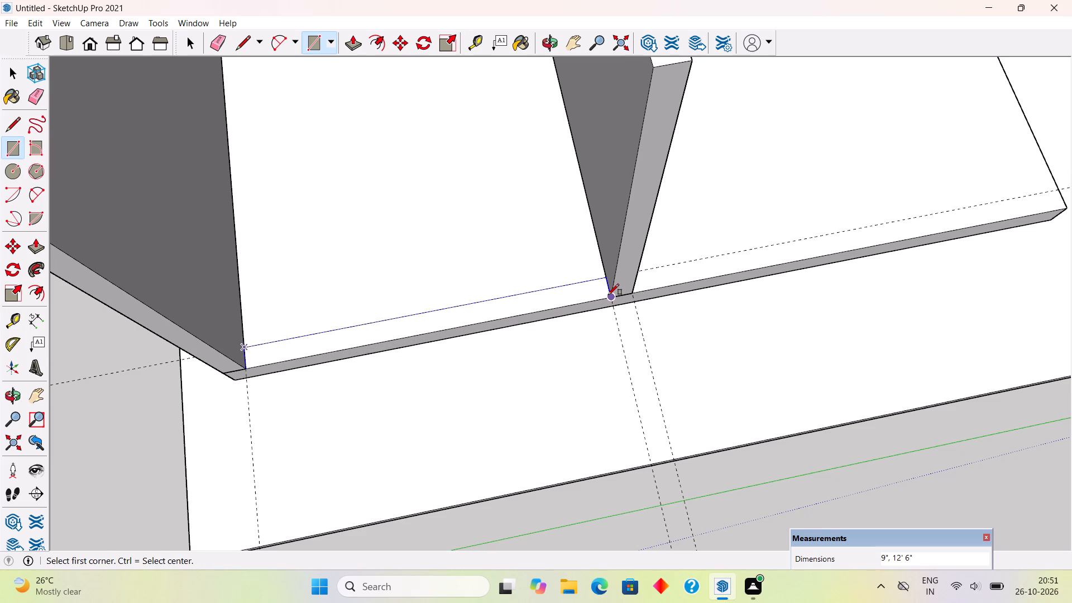
Push/Pull the rear strip between the side and partition walls up to the top of the partition wall.
{"action": "key", "text": "p"}
{"action": "left_click", "coordinate": [574, 293]}
{"action": "scroll", "coordinate": [618, 198], "scroll_direction": "down", "scroll_amount": 5}
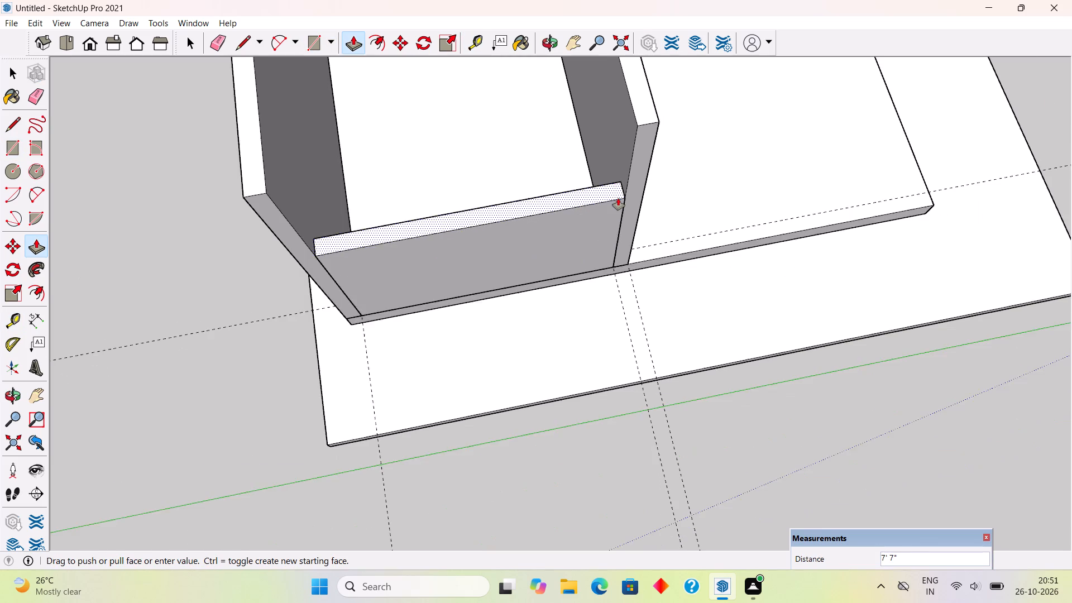
{"action": "scroll", "coordinate": [618, 198], "scroll_direction": "down", "scroll_amount": 2}
{"action": "left_click", "coordinate": [645, 139]}
Make a group of the whole rear wall between the side wall and the partition, including its connected geometry.
{"action": "key", "text": "space"}
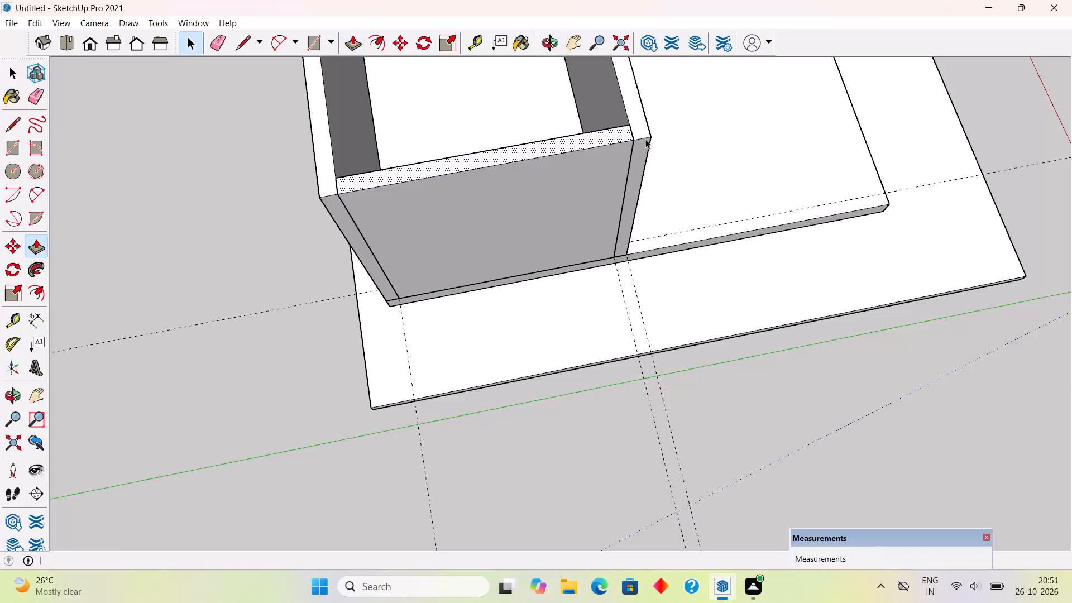
{"action": "triple_click", "coordinate": [595, 165]}
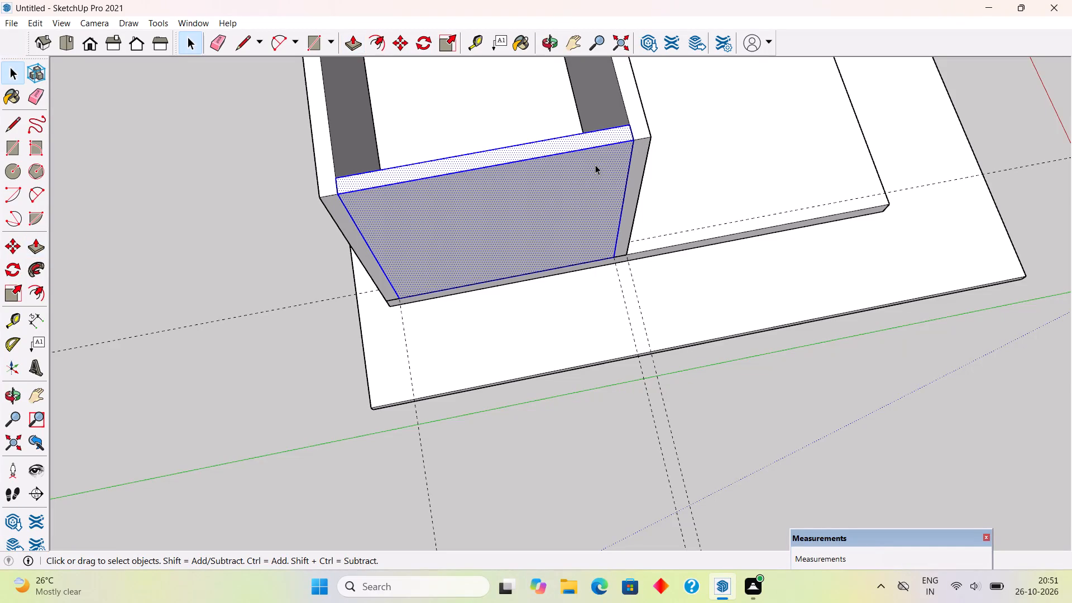
{"action": "right_click", "coordinate": [595, 165]}
{"action": "left_click", "coordinate": [661, 280]}
{"action": "scroll", "coordinate": [716, 460], "scroll_direction": "down", "scroll_amount": 5}
{"action": "left_click", "coordinate": [739, 421]}
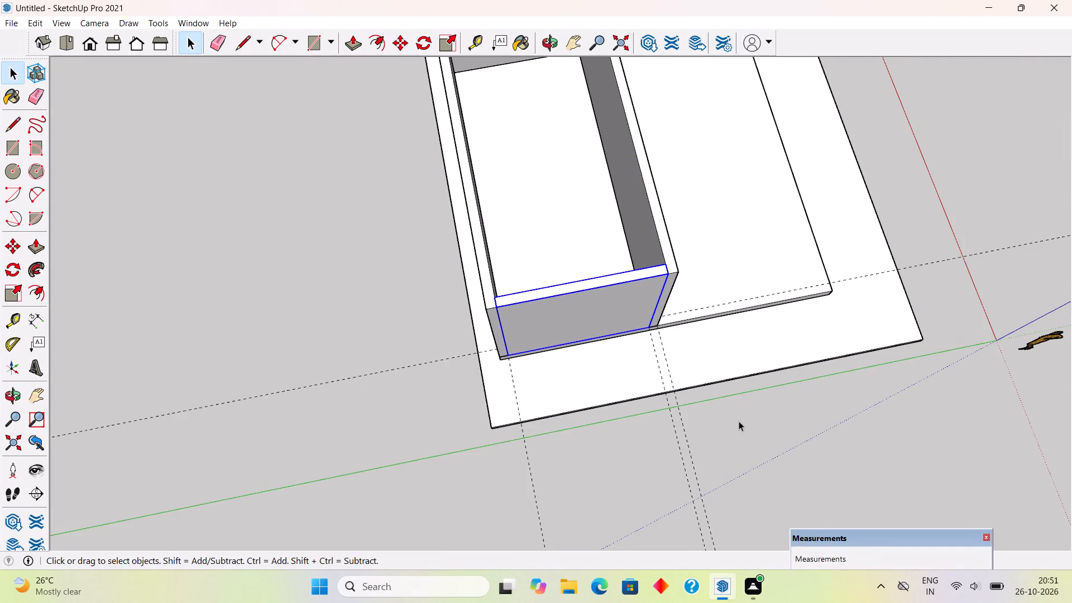
Draw a 9" by 16' rectangle along the plinth's rear edge, from the partition wall to the door-side edge.
{"action": "middle_click_drag", "start_coordinate": [790, 173], "coordinate": [348, 171]}
{"action": "scroll", "coordinate": [348, 171], "scroll_direction": "down", "scroll_amount": 4}
{"action": "scroll", "coordinate": [523, 353], "scroll_direction": "down", "scroll_amount": 4}
{"action": "middle_click_drag", "start_coordinate": [692, 358], "coordinate": [604, 122]}
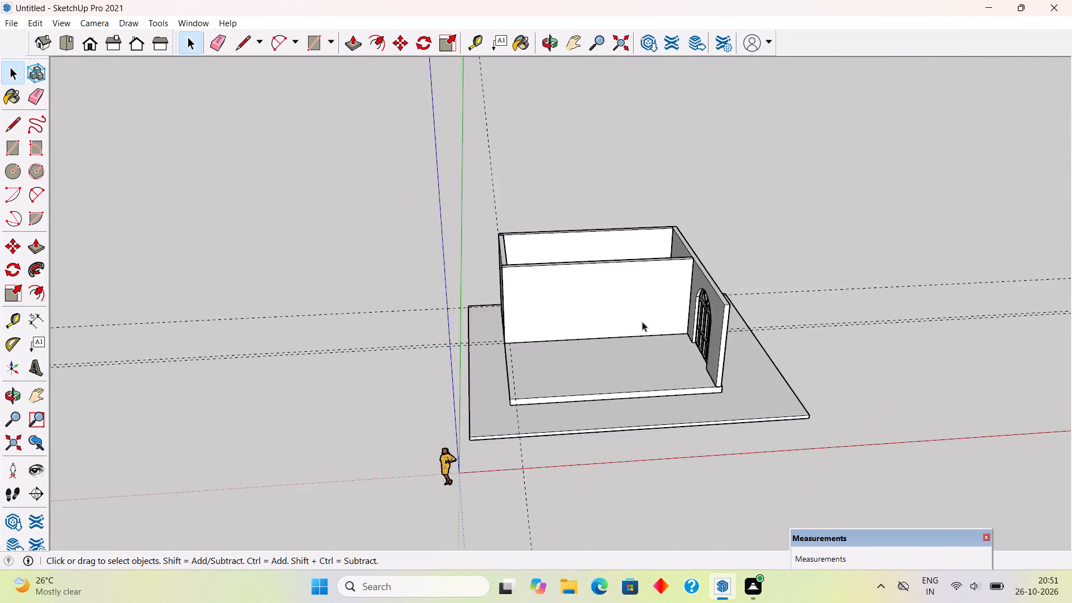
{"action": "scroll", "coordinate": [649, 345], "scroll_direction": "up", "scroll_amount": 2}
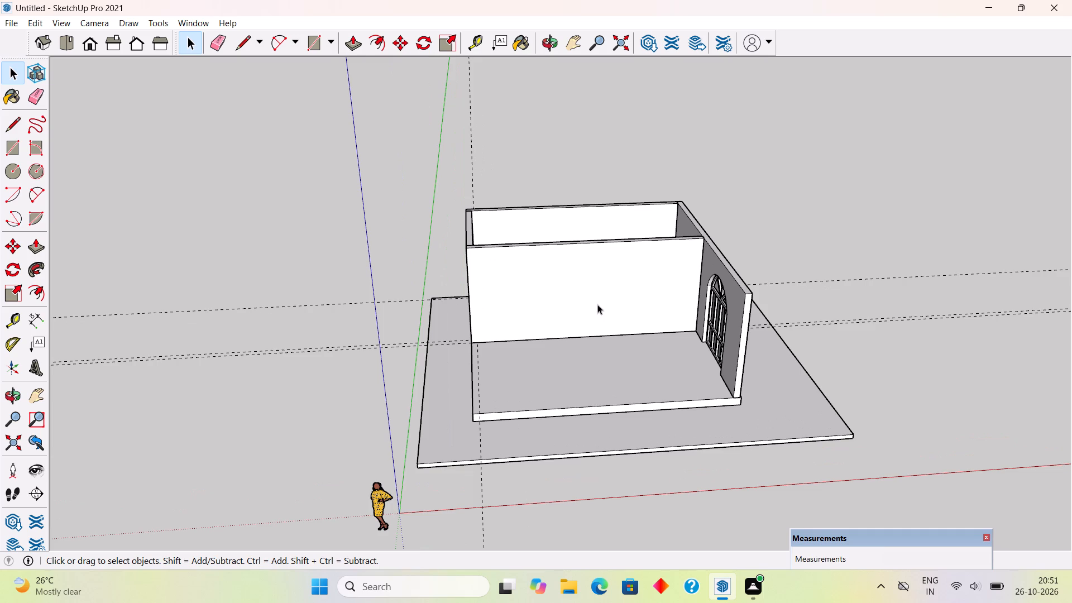
{"action": "scroll", "coordinate": [566, 299], "scroll_direction": "down", "scroll_amount": 4}
{"action": "scroll", "coordinate": [582, 325], "scroll_direction": "up", "scroll_amount": 2}
{"action": "middle_click_drag", "start_coordinate": [574, 310], "coordinate": [537, 232]}
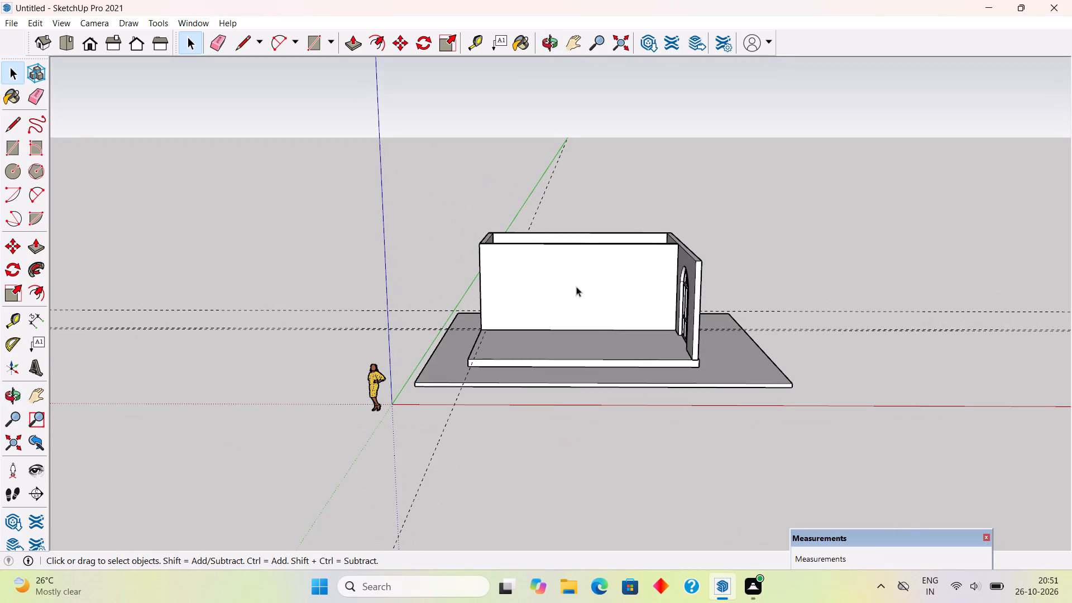
{"action": "scroll", "coordinate": [602, 323], "scroll_direction": "up", "scroll_amount": 4}
{"action": "middle_click_drag", "start_coordinate": [594, 290], "coordinate": [572, 217]}
{"action": "scroll", "coordinate": [586, 290], "scroll_direction": "up", "scroll_amount": 4}
{"action": "middle_click_drag", "start_coordinate": [594, 306], "coordinate": [605, 370]}
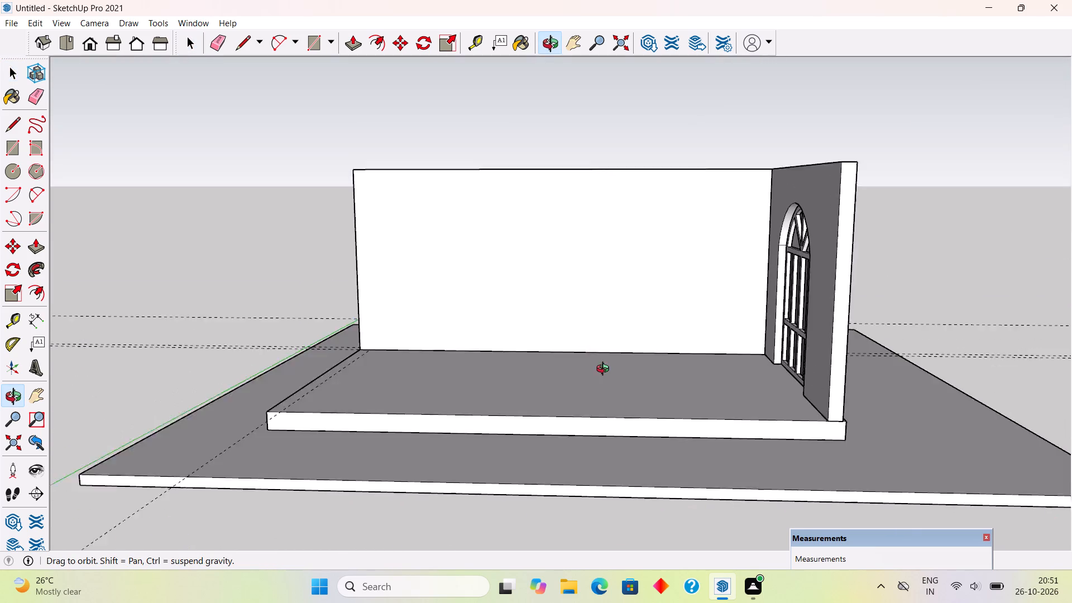
{"action": "middle_click_drag", "start_coordinate": [605, 370], "coordinate": [710, 415]}
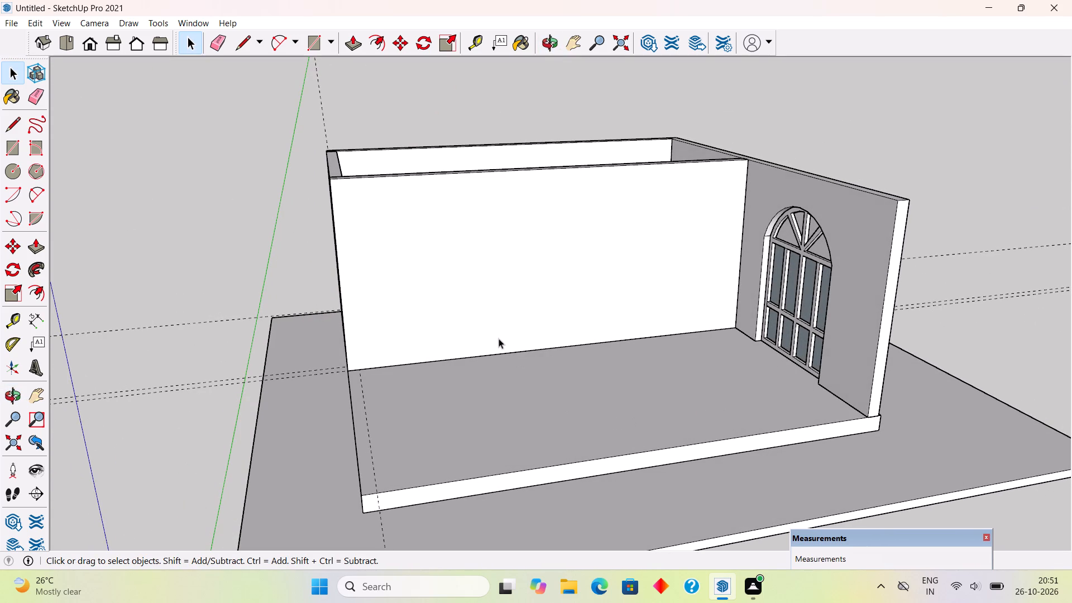
{"action": "key", "text": "r"}
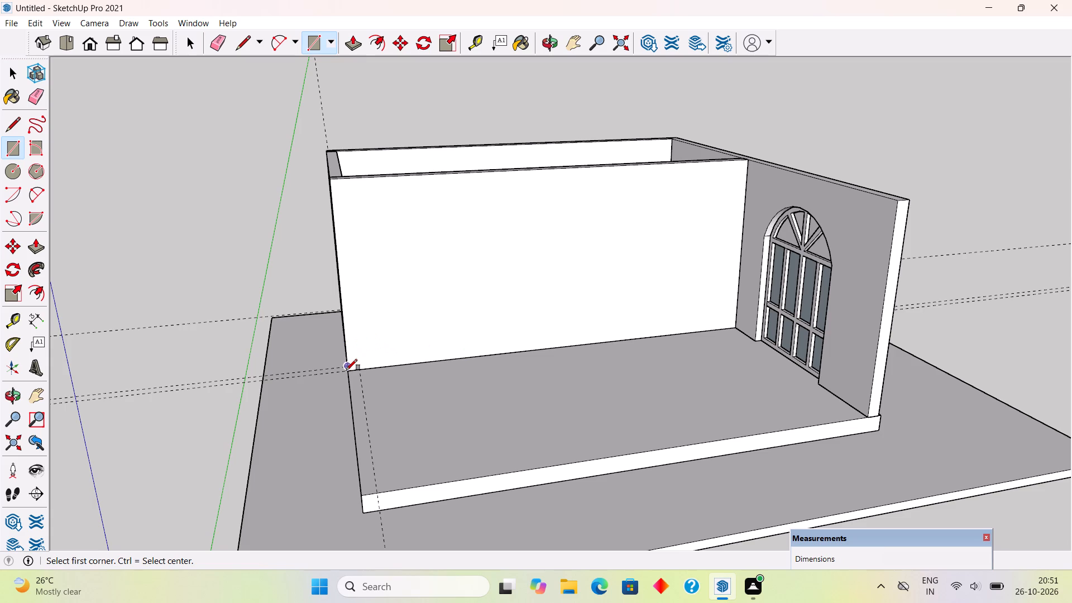
{"action": "left_click", "coordinate": [346, 371]}
{"action": "left_click", "coordinate": [375, 497]}
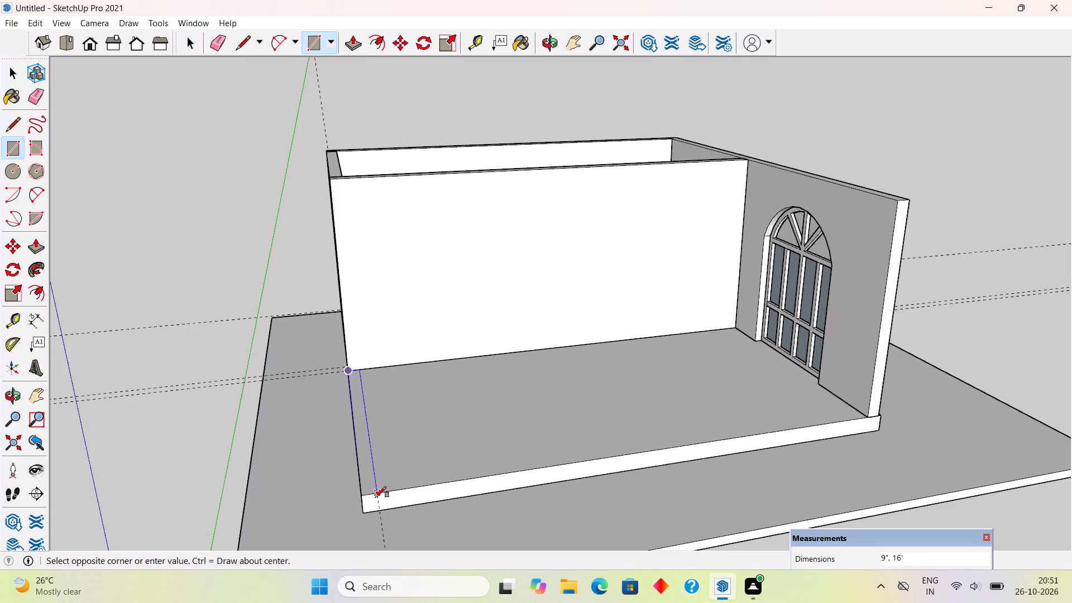
Push/Pull the rear strip on the door side of the partition up 13', level with the partition wall's top.
{"action": "key", "text": "p"}
{"action": "left_click", "coordinate": [371, 484]}
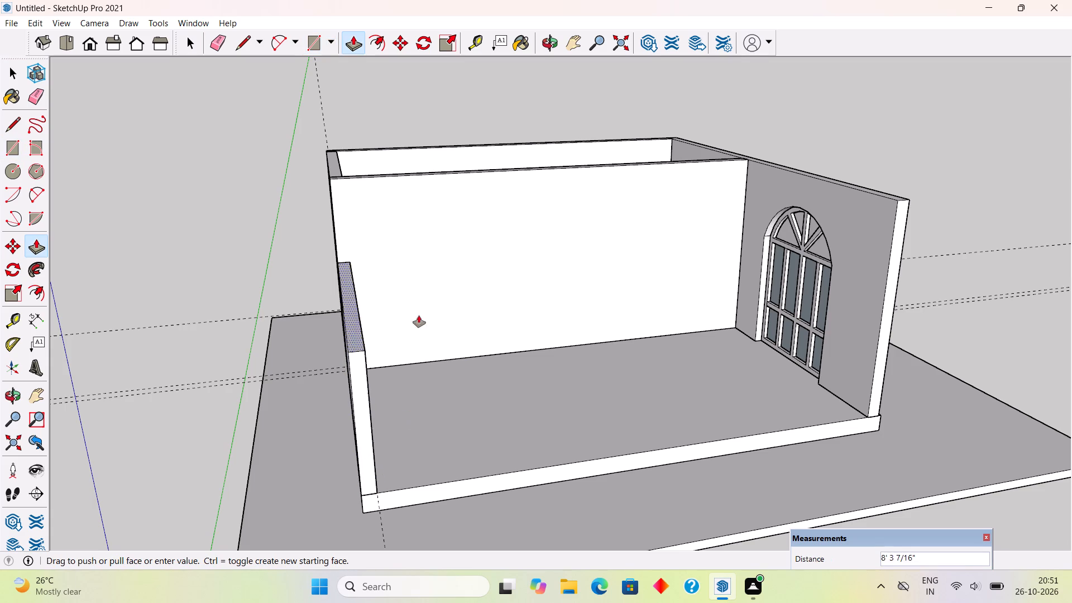
{"action": "left_click", "coordinate": [476, 171]}
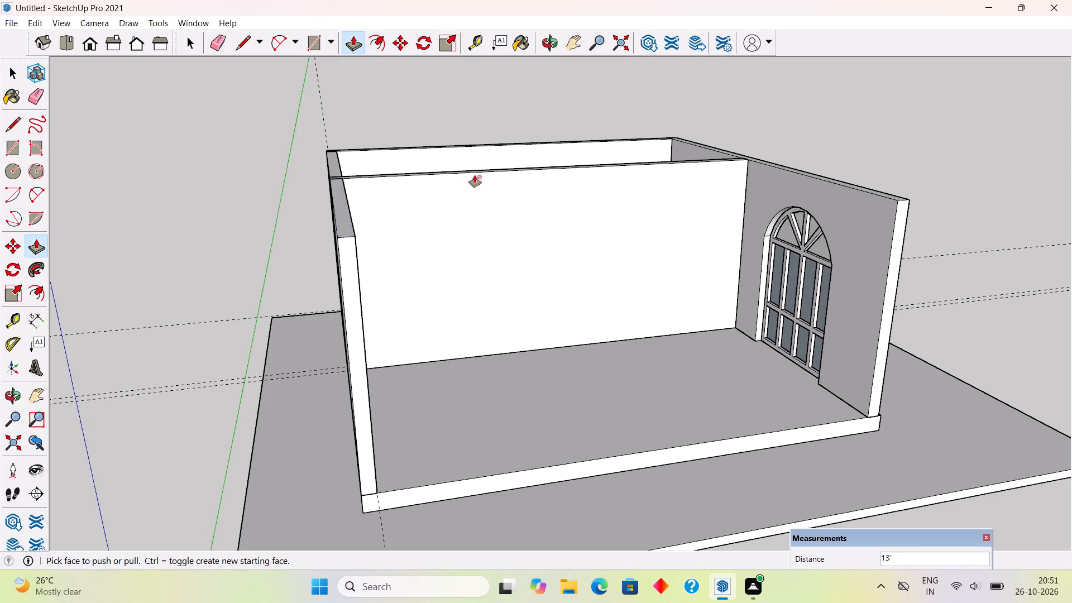
Make a group of the whole new rear wall on the door side of the partition, including its connected geometry.
{"action": "key", "text": "space"}
{"action": "triple_click", "coordinate": [356, 315]}
{"action": "right_click", "coordinate": [356, 312]}
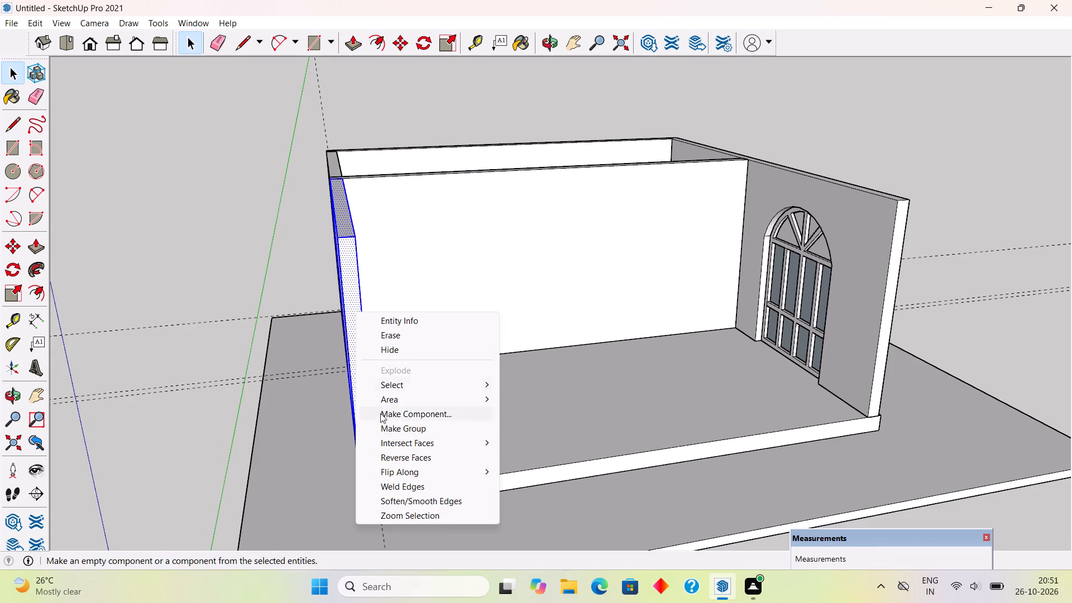
{"action": "left_click", "coordinate": [388, 431]}
{"action": "left_click", "coordinate": [233, 194]}
Examine the walls, arched door, window and still-open side of the building from several angles.
{"action": "middle_click_drag", "start_coordinate": [548, 461], "coordinate": [449, 455]}
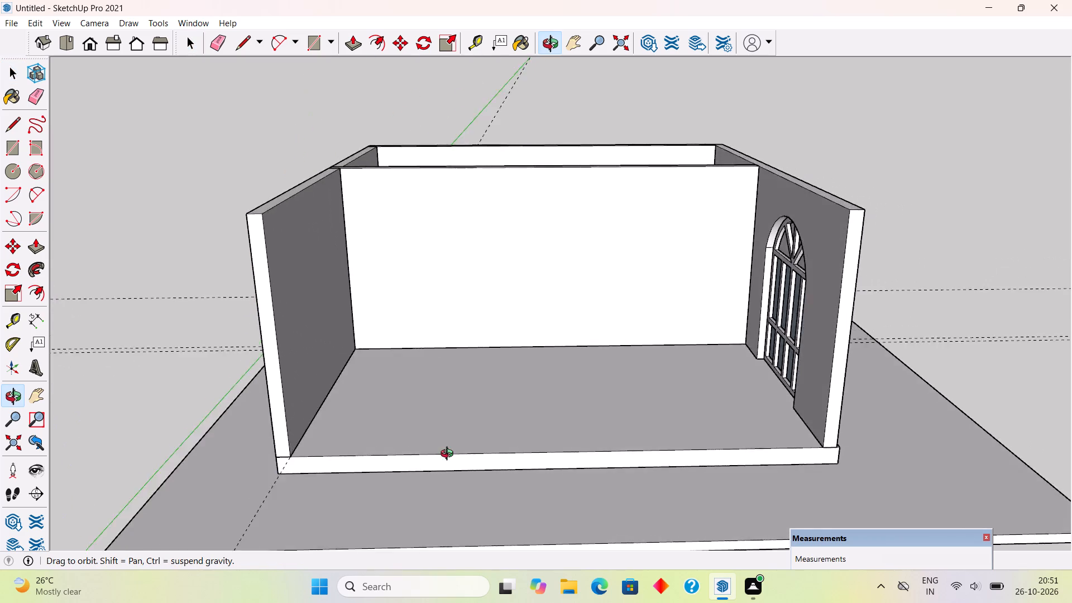
{"action": "middle_click_drag", "start_coordinate": [449, 455], "coordinate": [363, 432]}
{"action": "scroll", "coordinate": [361, 431], "scroll_direction": "down", "scroll_amount": 4}
{"action": "middle_click_drag", "start_coordinate": [595, 417], "coordinate": [364, 379]}
{"action": "scroll", "coordinate": [364, 378], "scroll_direction": "down", "scroll_amount": 2}
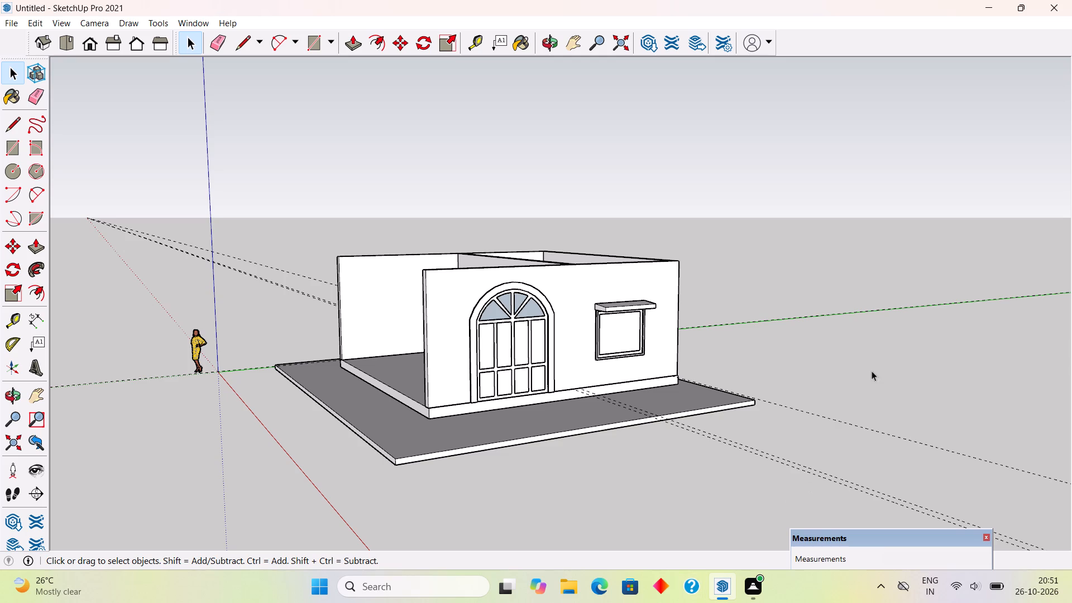
{"action": "middle_click_drag", "start_coordinate": [346, 416], "coordinate": [636, 389]}
{"action": "scroll", "coordinate": [496, 365], "scroll_direction": "down", "scroll_amount": 4}
{"action": "middle_click_drag", "start_coordinate": [491, 370], "coordinate": [482, 460]}
{"action": "scroll", "coordinate": [482, 460], "scroll_direction": "up", "scroll_amount": 3}
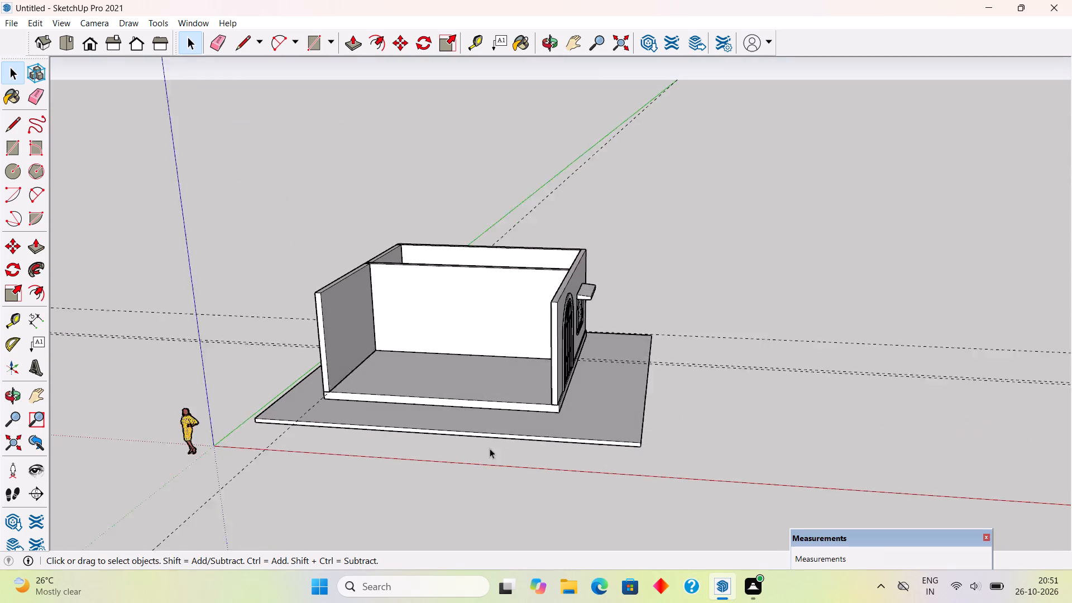
{"action": "scroll", "coordinate": [490, 448], "scroll_direction": "up", "scroll_amount": 1}
{"action": "scroll", "coordinate": [631, 314], "scroll_direction": "up", "scroll_amount": 3}
{"action": "middle_click_drag", "start_coordinate": [491, 323], "coordinate": [266, 348]}
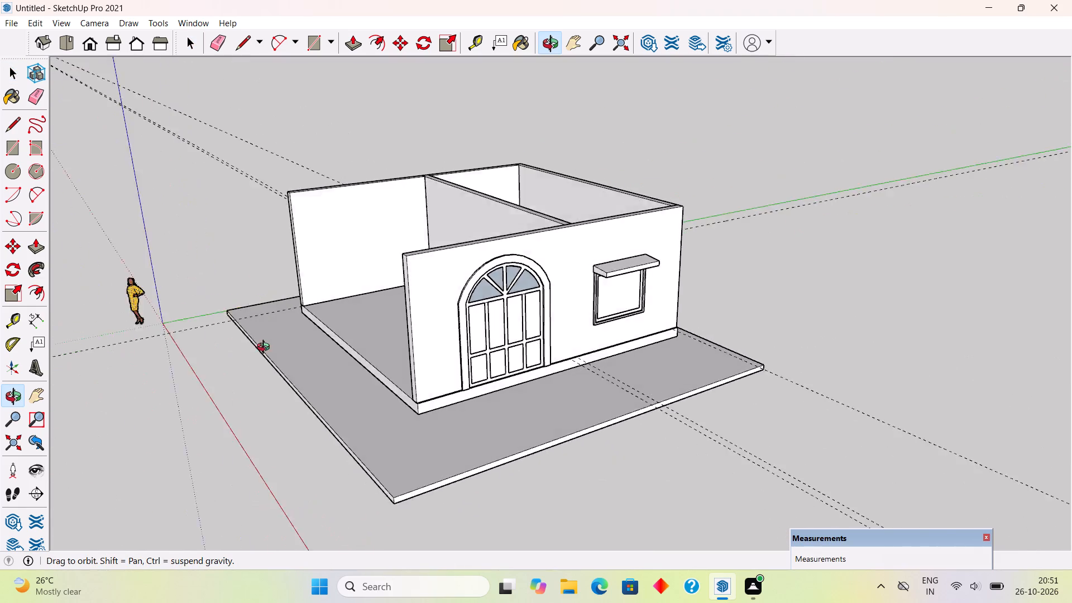
{"action": "middle_click_drag", "start_coordinate": [266, 348], "coordinate": [266, 348]}
{"action": "scroll", "coordinate": [267, 348], "scroll_direction": "up", "scroll_amount": 1}
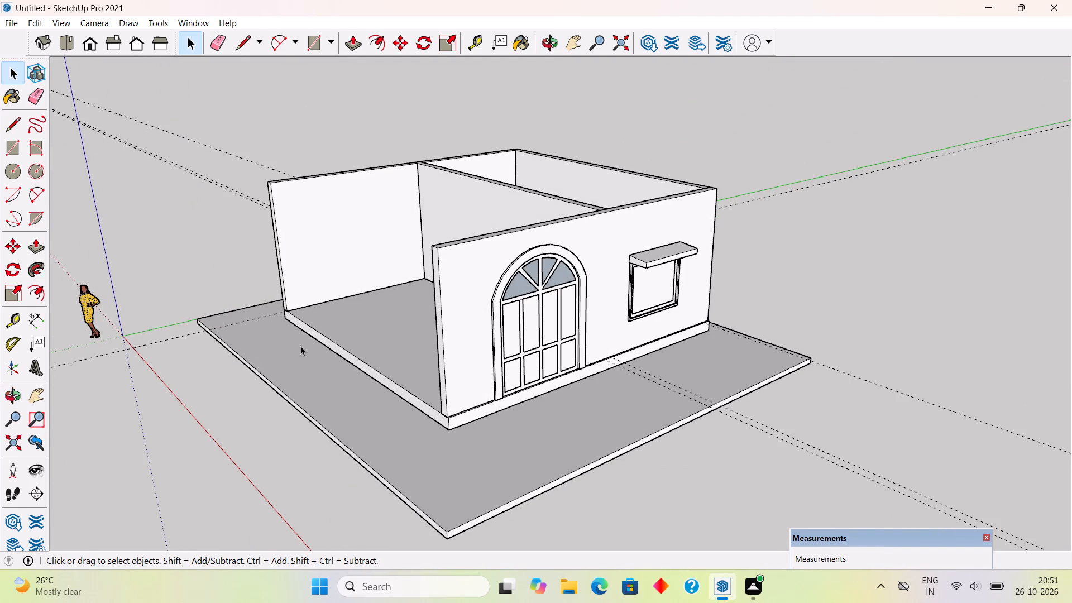
{"action": "scroll", "coordinate": [318, 339], "scroll_direction": "down", "scroll_amount": 2}
{"action": "scroll", "coordinate": [373, 332], "scroll_direction": "down", "scroll_amount": 4}
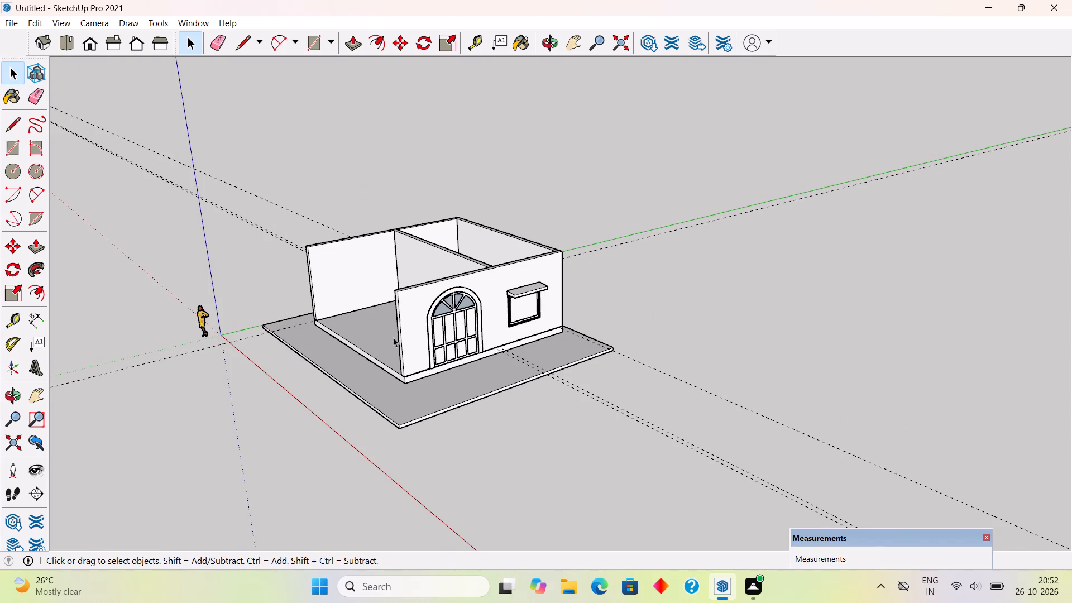
{"action": "middle_click_drag", "start_coordinate": [399, 338], "coordinate": [597, 293]}
{"action": "scroll", "coordinate": [597, 293], "scroll_direction": "down", "scroll_amount": 3}
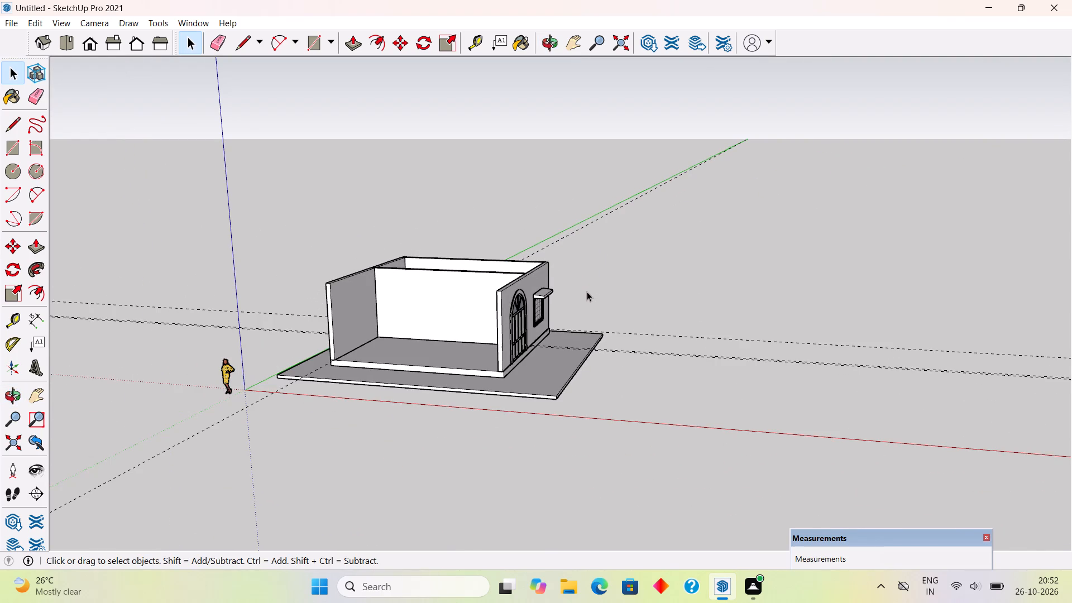
{"action": "scroll", "coordinate": [587, 291], "scroll_direction": "down", "scroll_amount": 1}
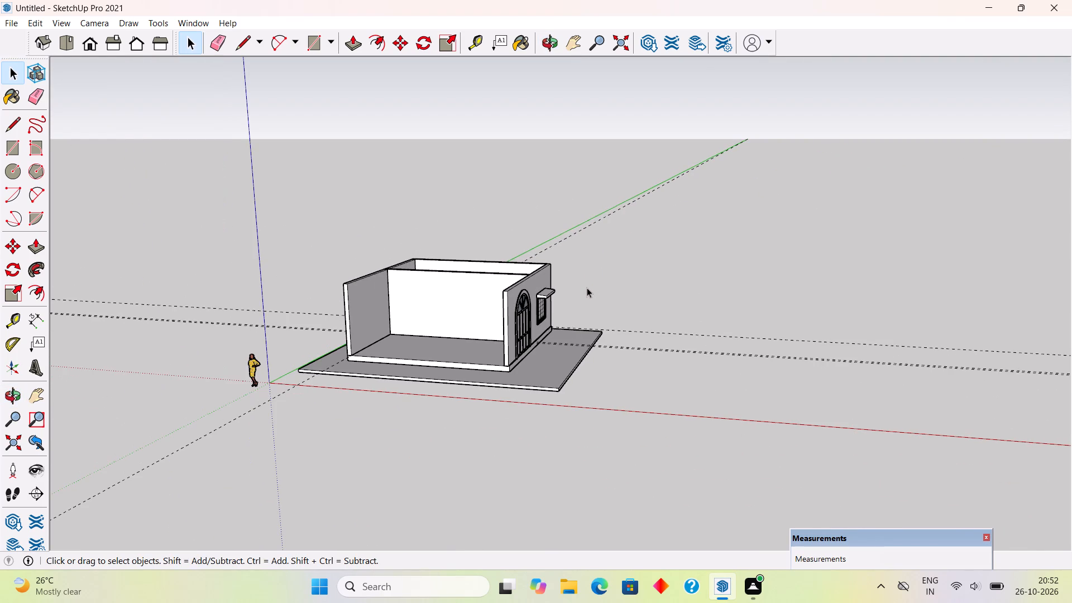
Draw a roof rectangle over the wall tops, from the side wall's outer rear corner to the front wall's opposite corner by the door.
{"action": "middle_click_drag", "start_coordinate": [623, 298], "coordinate": [676, 326]}
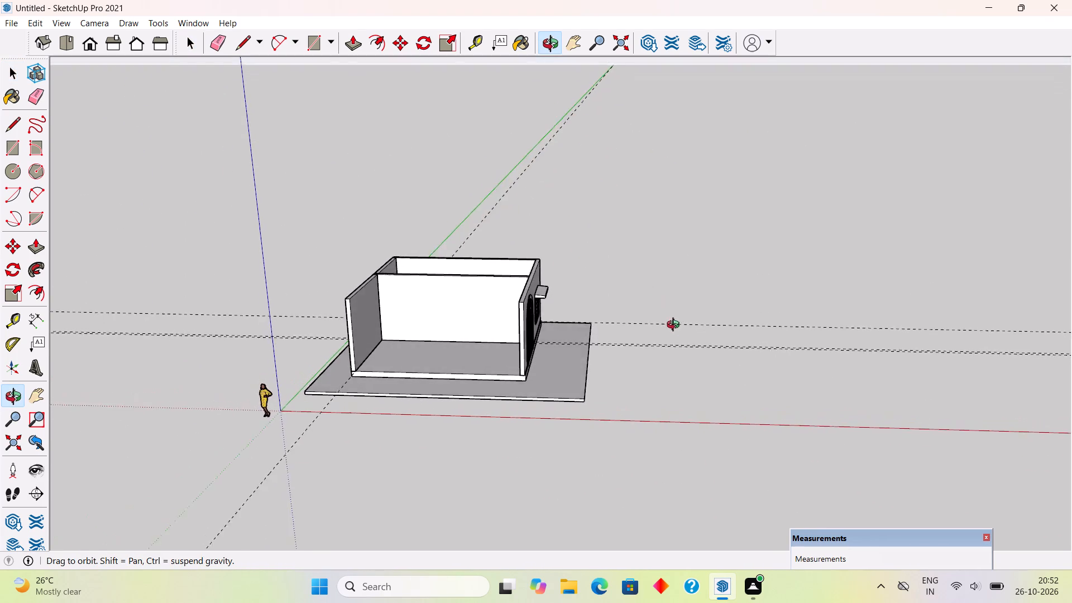
{"action": "middle_click_drag", "start_coordinate": [676, 326], "coordinate": [758, 449]}
{"action": "middle_click_drag", "start_coordinate": [569, 337], "coordinate": [570, 380]}
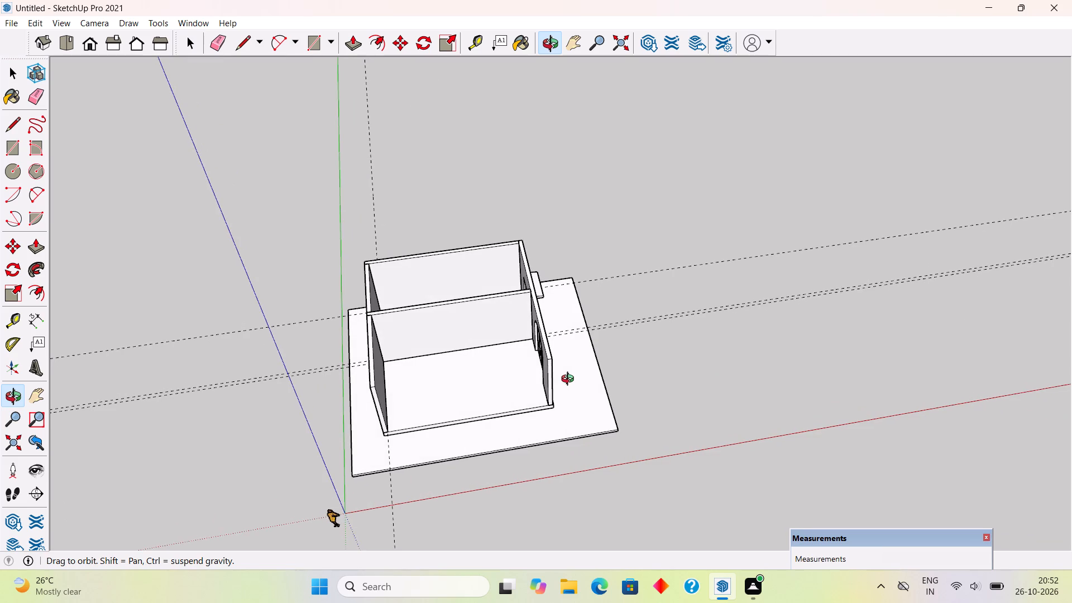
{"action": "middle_click_drag", "start_coordinate": [570, 380], "coordinate": [570, 381]}
{"action": "key", "text": "r"}
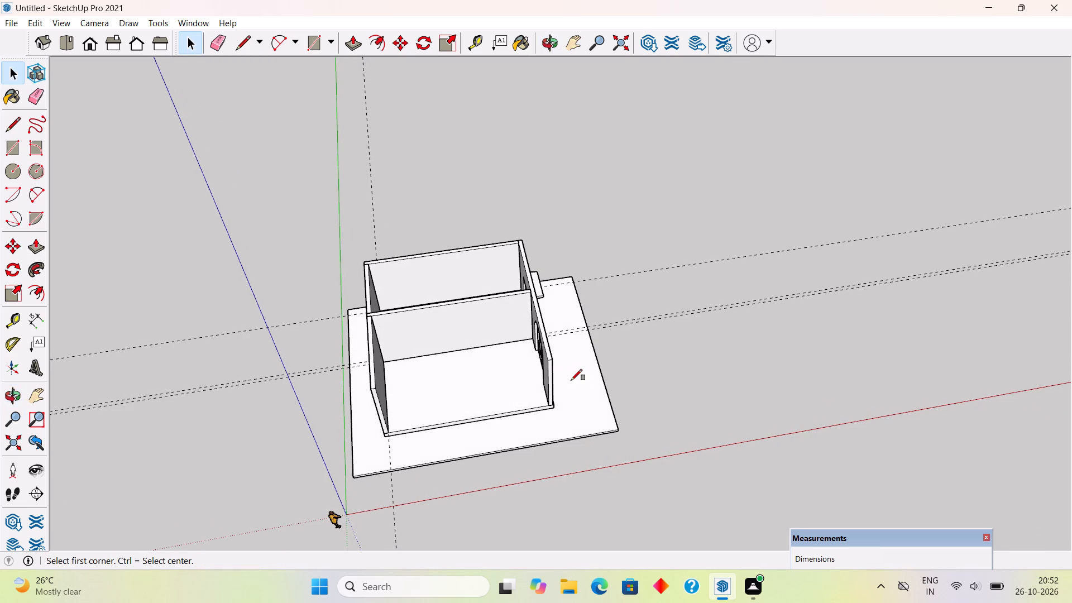
{"action": "scroll", "coordinate": [385, 288], "scroll_direction": "up", "scroll_amount": 8}
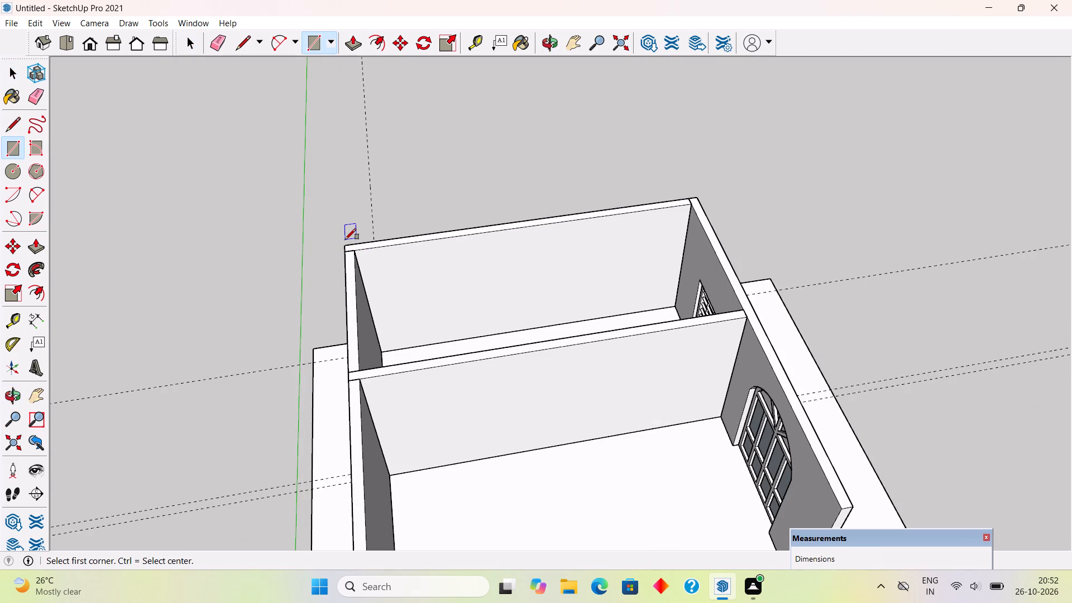
{"action": "left_click", "coordinate": [346, 246]}
{"action": "scroll", "coordinate": [351, 246], "scroll_direction": "down", "scroll_amount": 5}
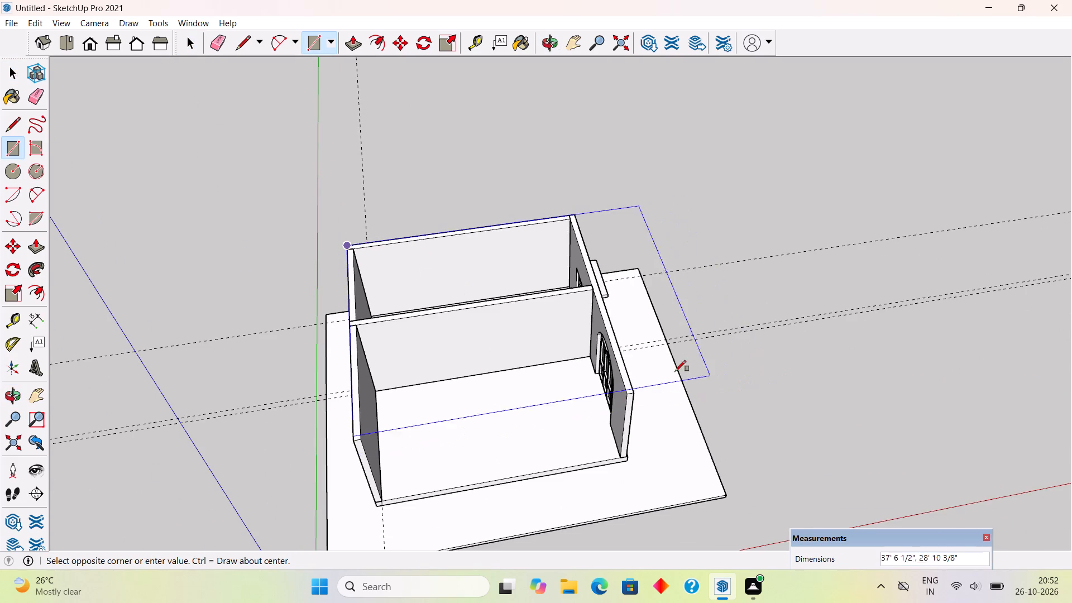
{"action": "left_click", "coordinate": [637, 389]}
Push/Pull the roof rectangle up 6" to form a slab.
{"action": "key", "text": "p"}
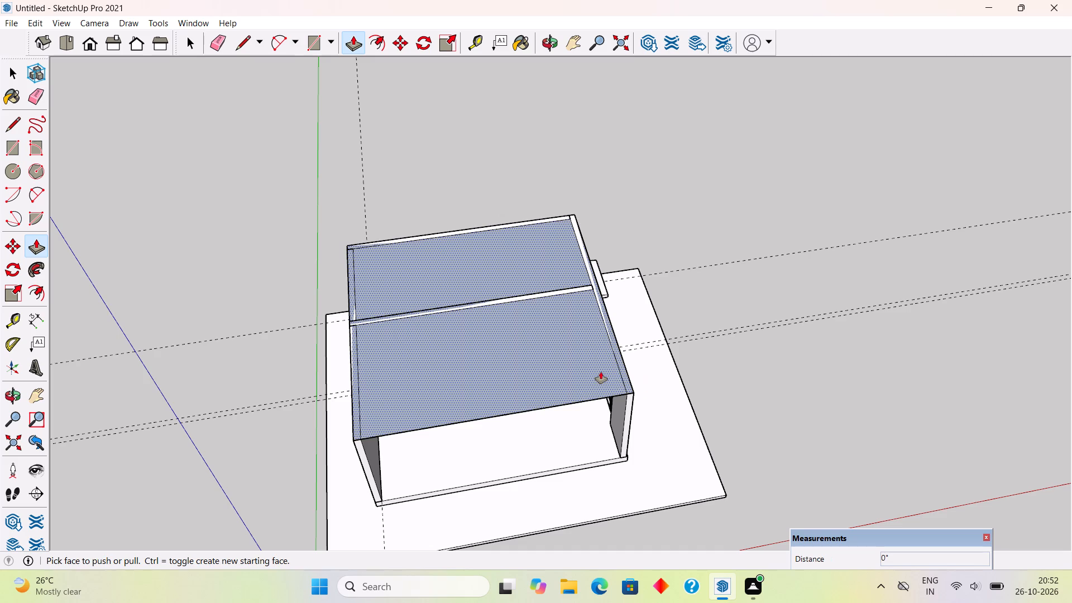
{"action": "left_click", "coordinate": [601, 372]}
{"action": "key", "text": "6"}
{"action": "key", "text": "shift+quotedbl"}
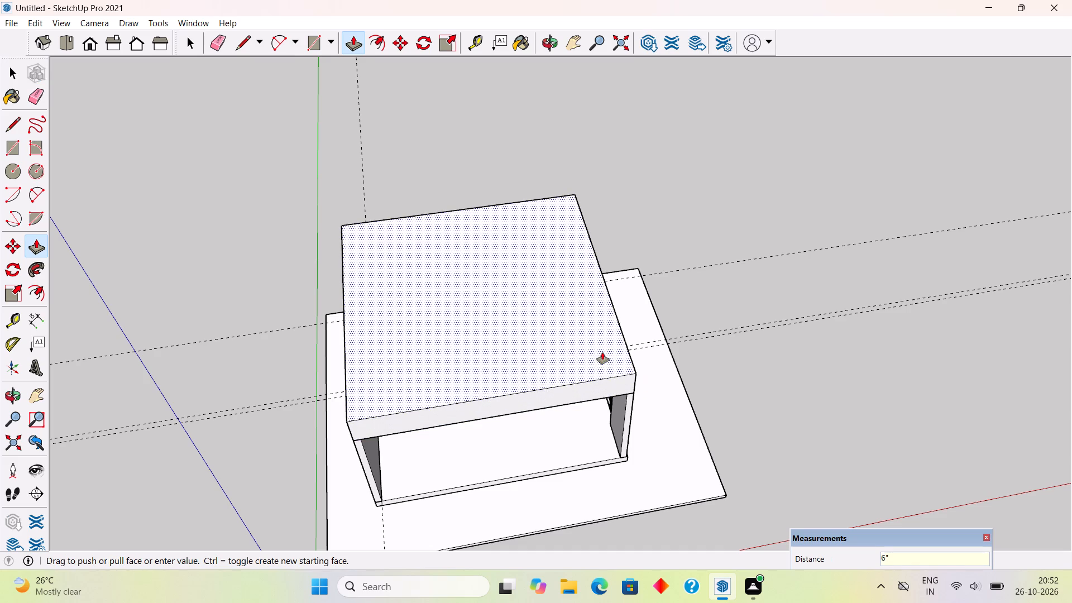
{"action": "key", "text": "Return"}
Make a group of the whole roof slab, including its connected faces and edges.
{"action": "key", "text": "space"}
{"action": "triple_click", "coordinate": [604, 373]}
{"action": "right_click", "coordinate": [604, 373]}
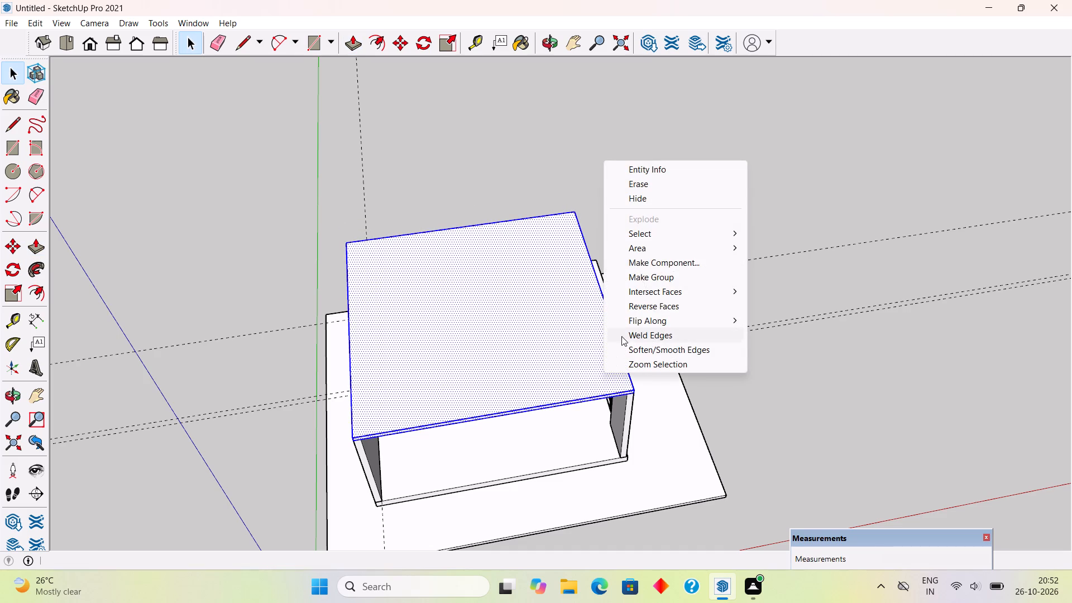
{"action": "left_click", "coordinate": [654, 273]}
Examine the roofed building from eye level and from above, focusing on its open side near the arched door.
{"action": "scroll", "coordinate": [670, 304], "scroll_direction": "down", "scroll_amount": 6}
{"action": "middle_click_drag", "start_coordinate": [640, 313], "coordinate": [555, 72]}
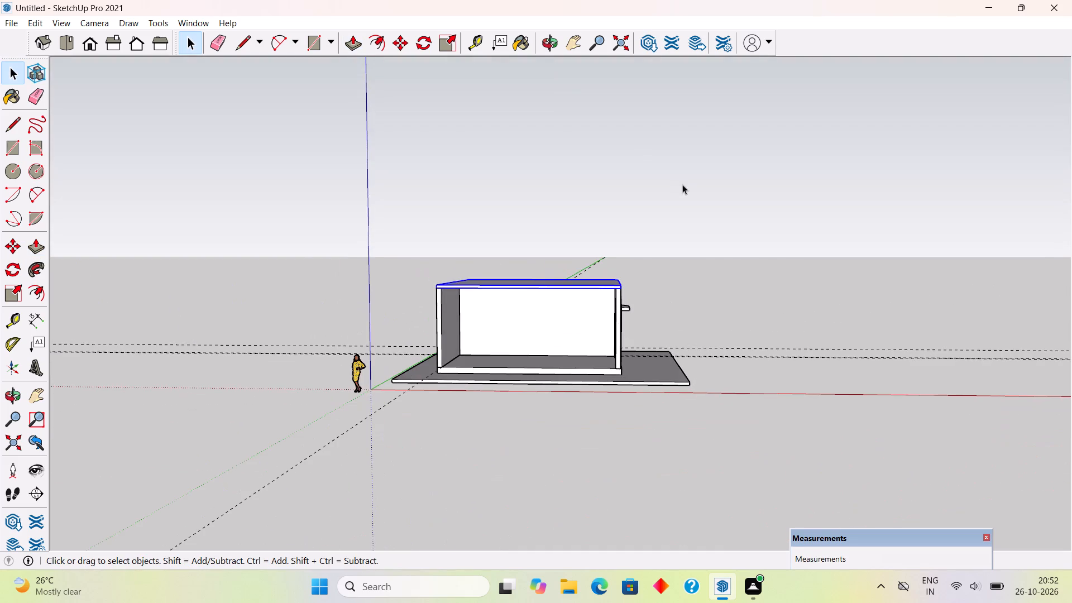
{"action": "left_click", "coordinate": [682, 184]}
{"action": "scroll", "coordinate": [692, 336], "scroll_direction": "up", "scroll_amount": 4}
{"action": "middle_click_drag", "start_coordinate": [603, 320], "coordinate": [765, 449]}
{"action": "scroll", "coordinate": [764, 449], "scroll_direction": "up", "scroll_amount": 1}
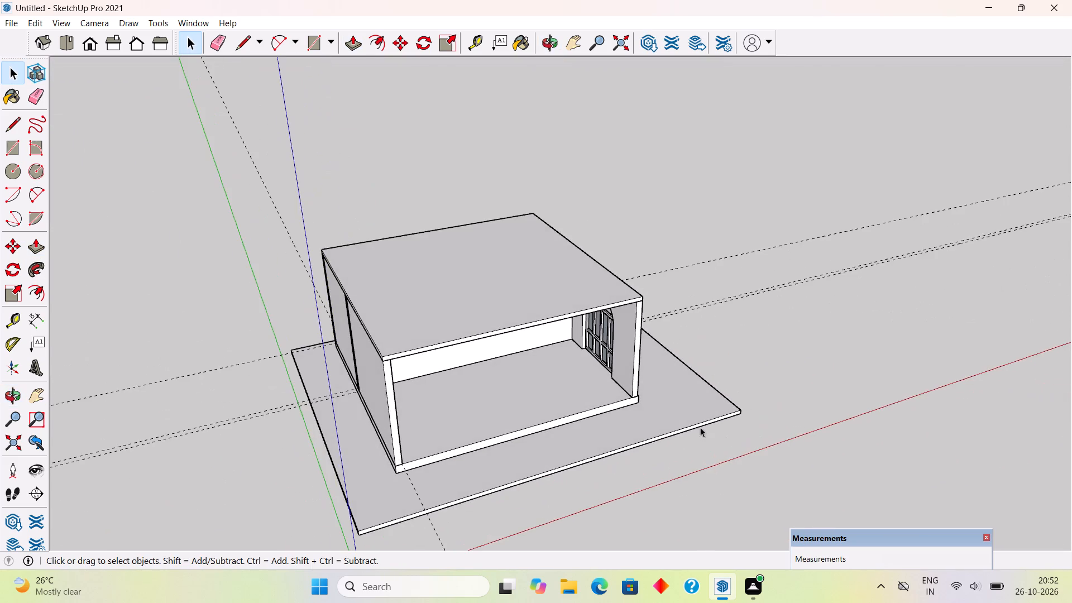
{"action": "scroll", "coordinate": [575, 382], "scroll_direction": "up", "scroll_amount": 6}
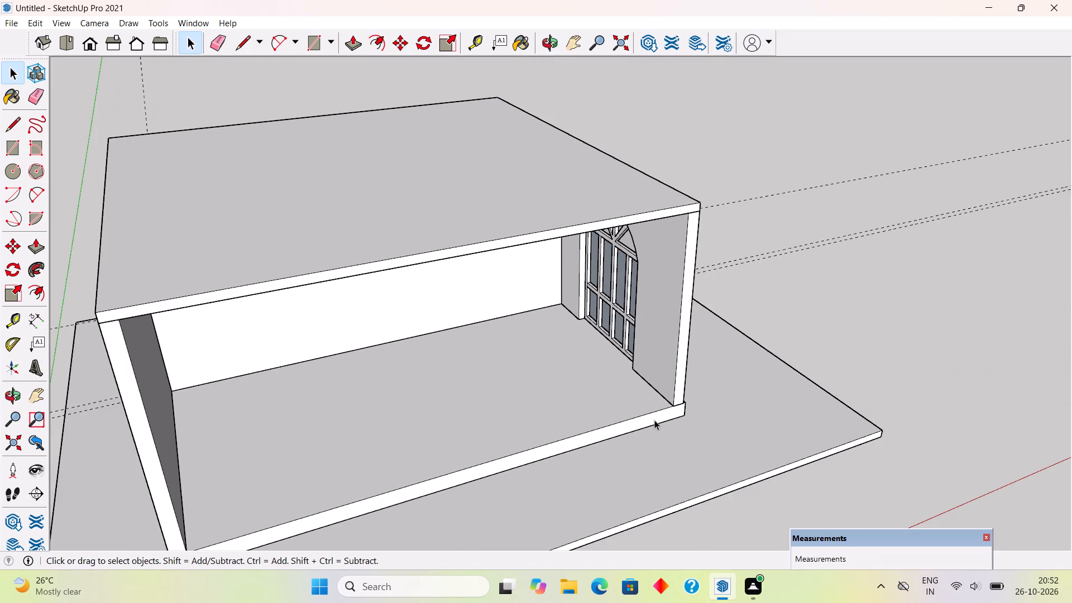
{"action": "middle_click_drag", "start_coordinate": [669, 460], "coordinate": [670, 462]}
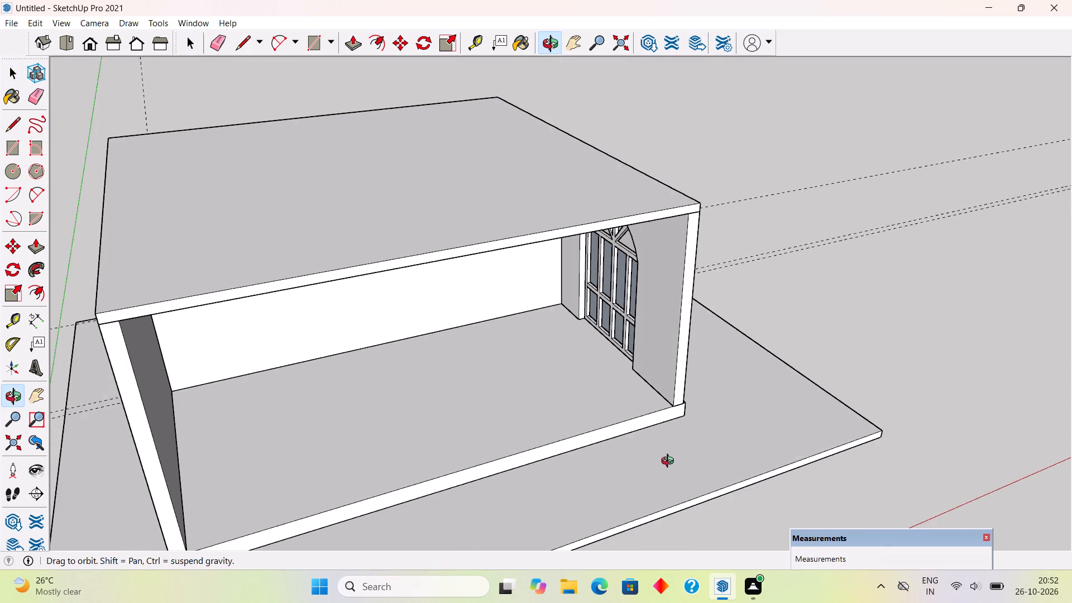
{"action": "middle_click_drag", "start_coordinate": [670, 462], "coordinate": [676, 483]}
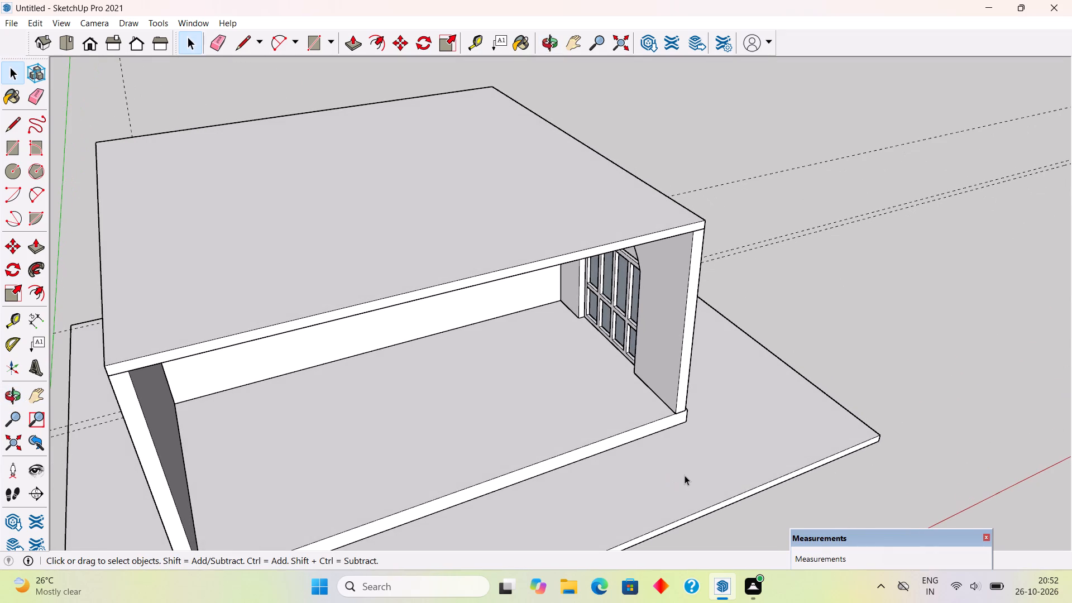
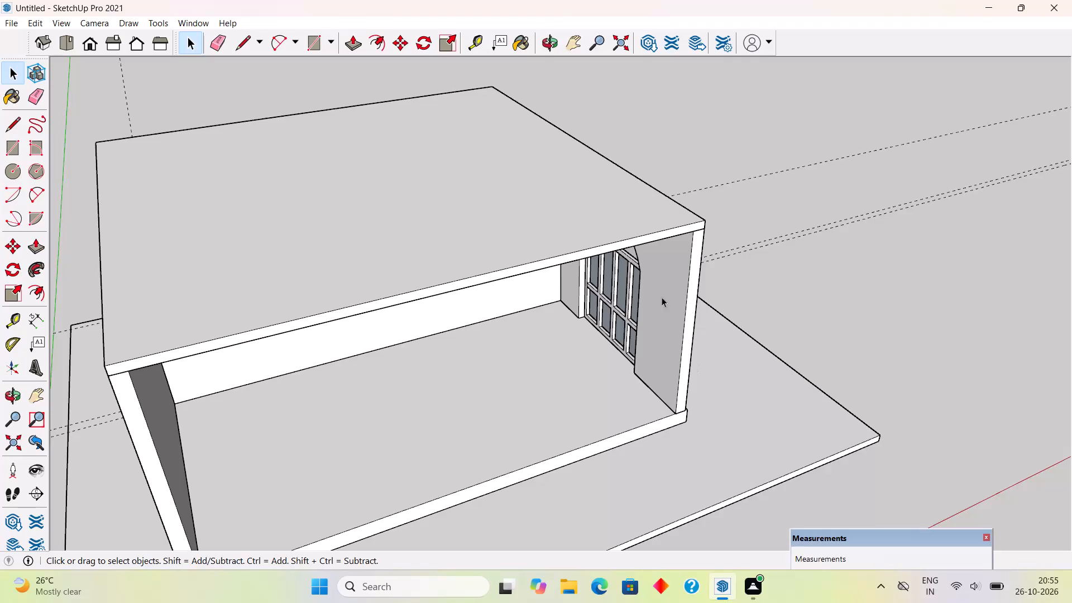
Place a guide on the floor 9" in from the plinth edge along the building's open side.
{"action": "middle_click_drag", "start_coordinate": [664, 367], "coordinate": [571, 232]}
{"action": "scroll", "coordinate": [558, 229], "scroll_direction": "down", "scroll_amount": 3}
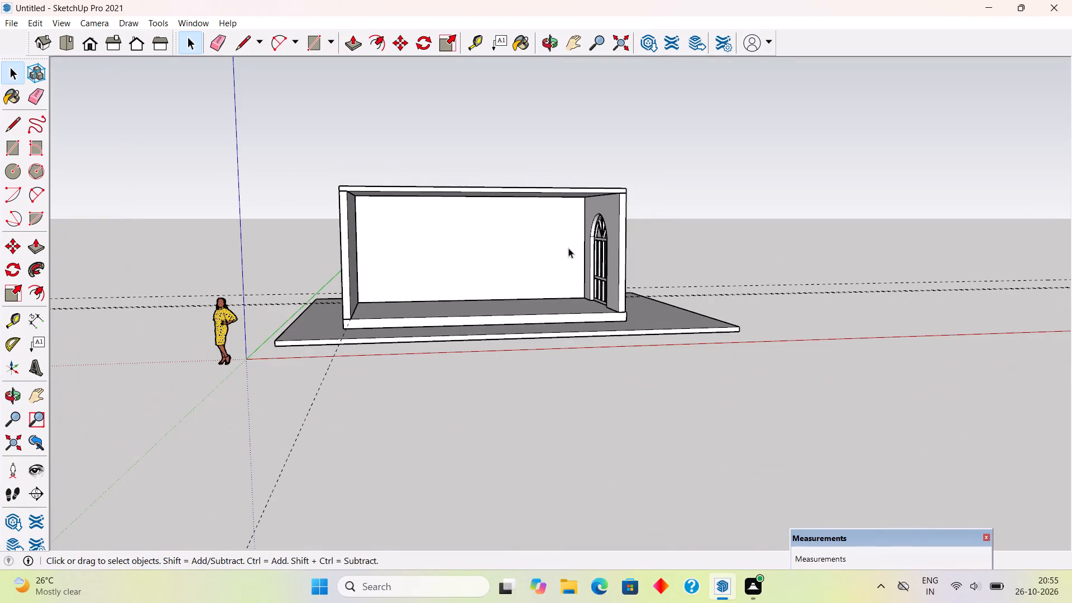
{"action": "middle_click_drag", "start_coordinate": [599, 310], "coordinate": [643, 460]}
{"action": "scroll", "coordinate": [561, 396], "scroll_direction": "up", "scroll_amount": 4}
{"action": "scroll", "coordinate": [703, 307], "scroll_direction": "up", "scroll_amount": 4}
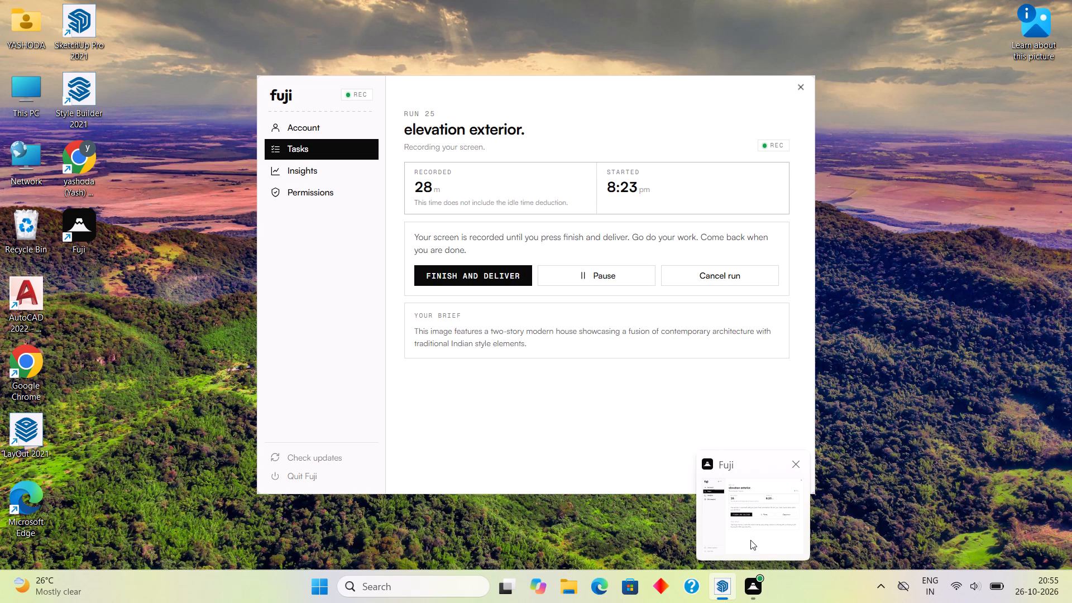
{"action": "scroll", "coordinate": [528, 339], "scroll_direction": "down", "scroll_amount": 3}
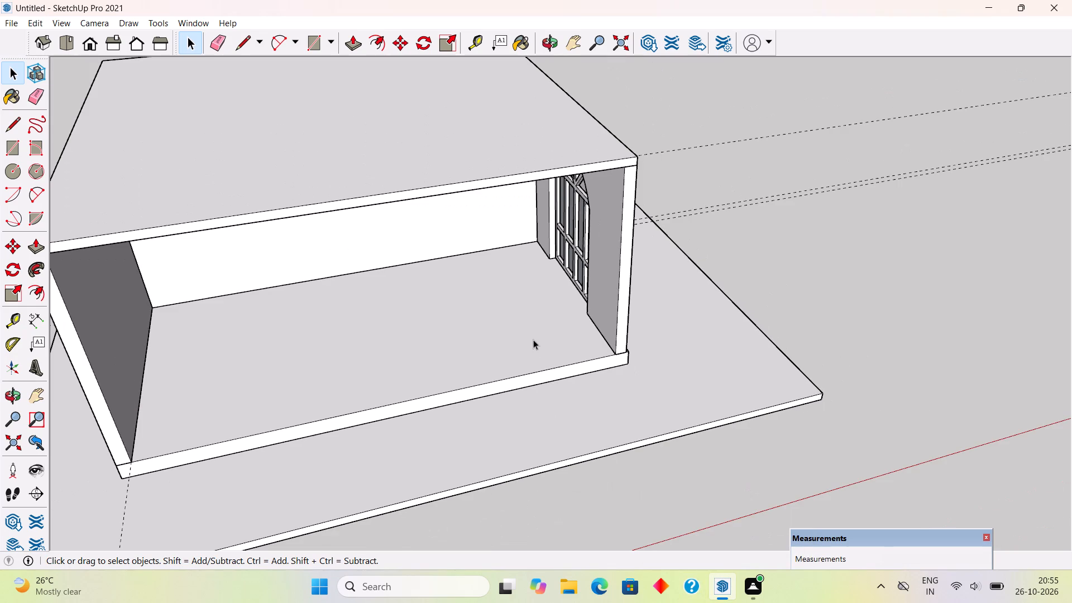
{"action": "middle_click_drag", "start_coordinate": [554, 430], "coordinate": [563, 481]}
{"action": "scroll", "coordinate": [569, 413], "scroll_direction": "up", "scroll_amount": 2}
{"action": "key", "text": "t"}
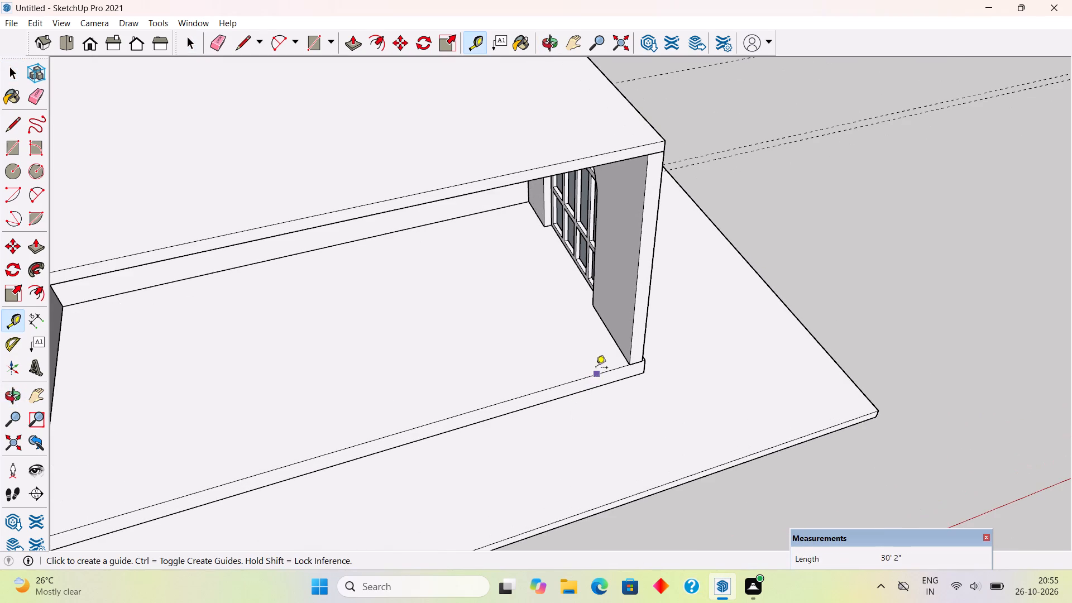
{"action": "left_click", "coordinate": [600, 374]}
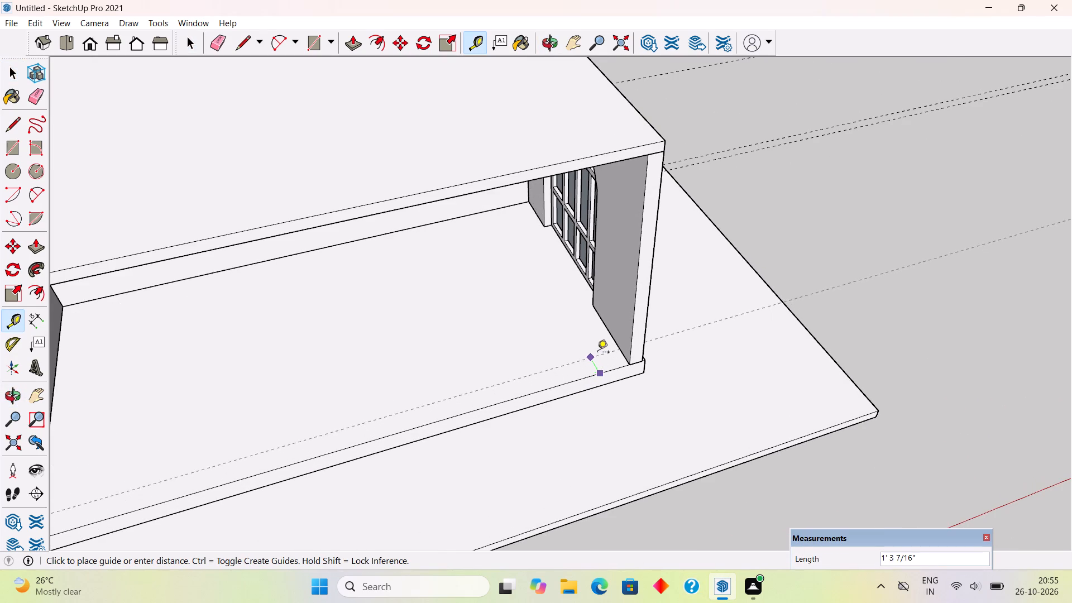
{"action": "key", "text": "9"}
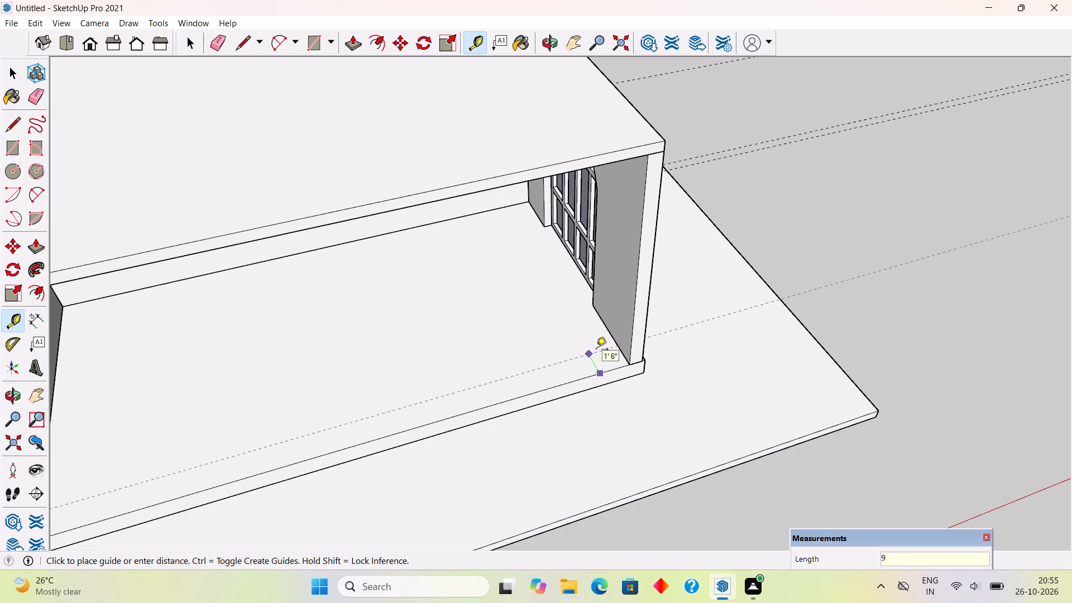
{"action": "key", "text": "shift+quotedbl"}
{"action": "key", "text": "Return"}
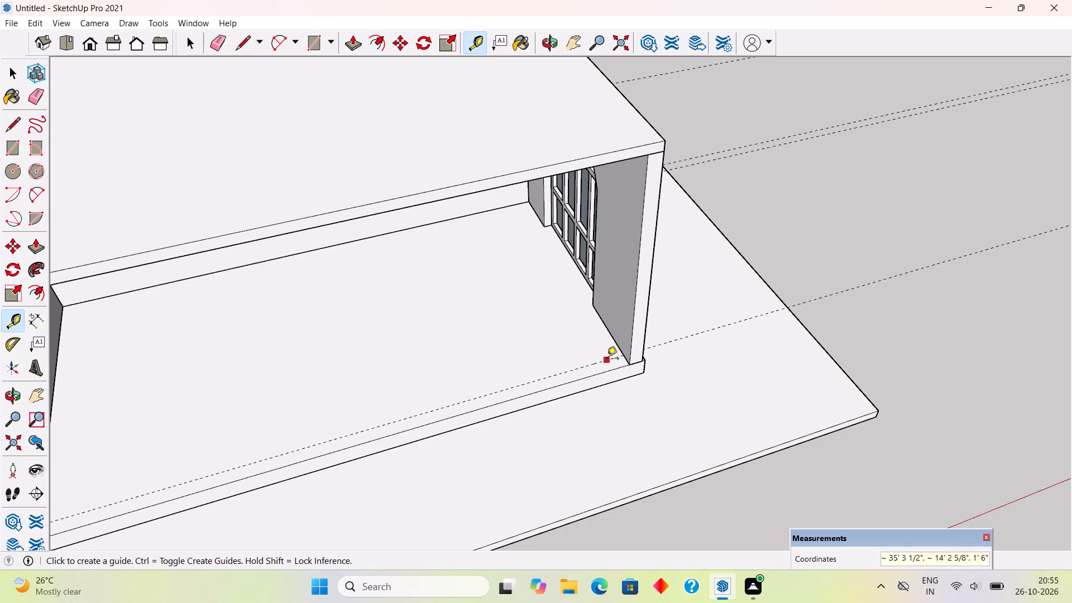
Add a floor guide 1' further inward from the 9" guide, and another 2' from the base of the arched-door wall.
{"action": "scroll", "coordinate": [610, 360], "scroll_direction": "up", "scroll_amount": 1}
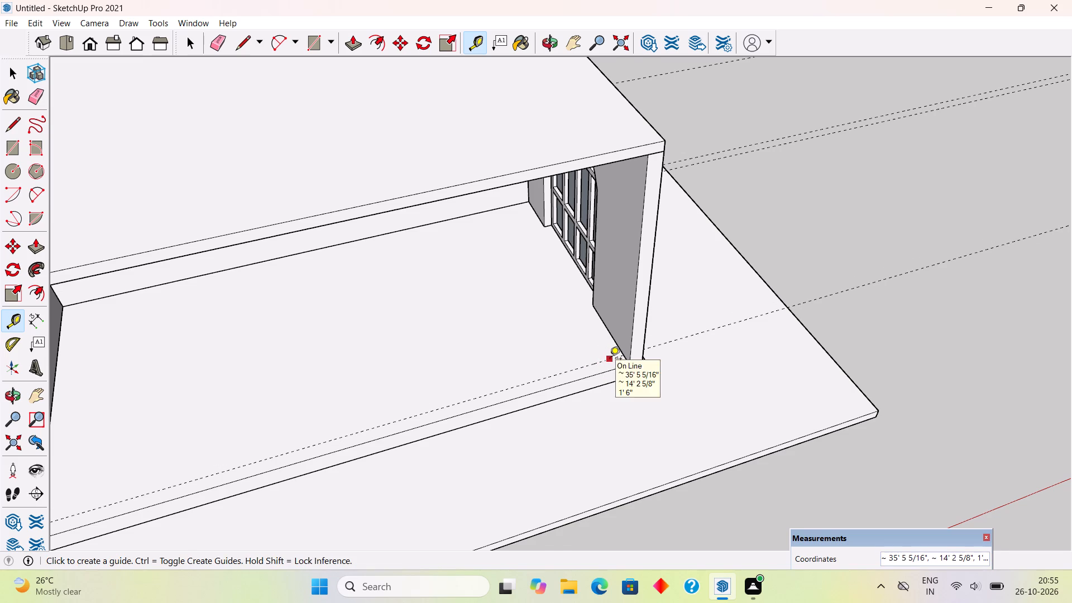
{"action": "left_click", "coordinate": [610, 360]}
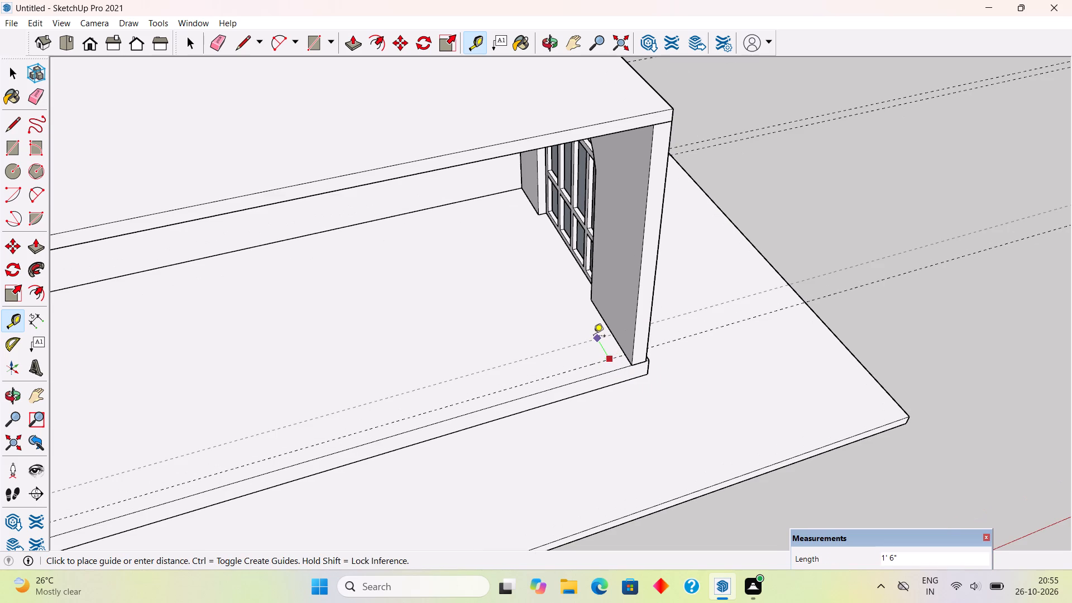
{"action": "type", "text": "1'"}
{"action": "key", "text": "Return"}
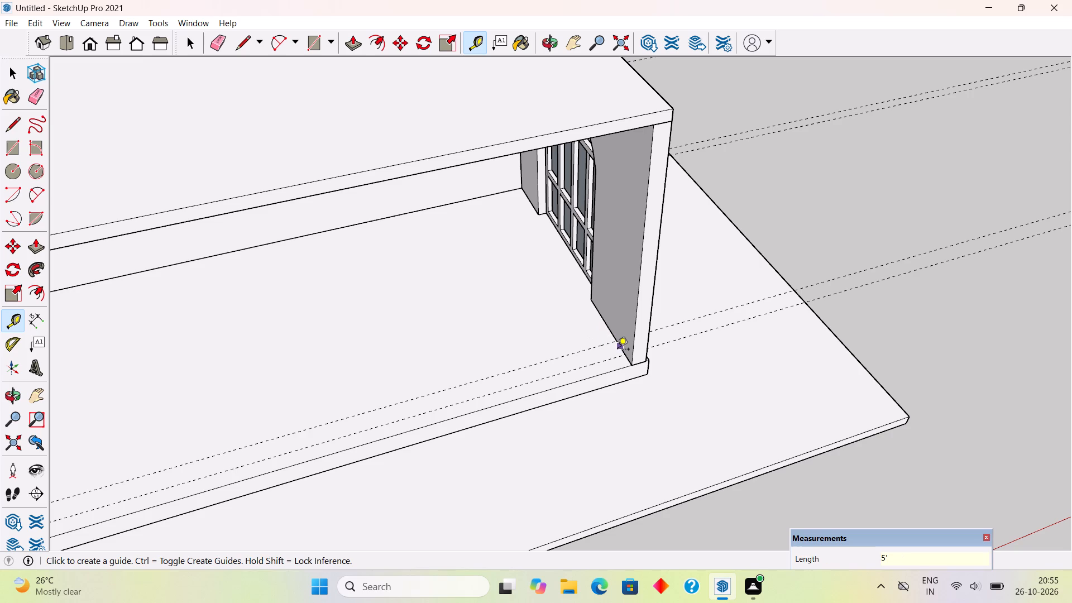
{"action": "left_click", "coordinate": [618, 350]}
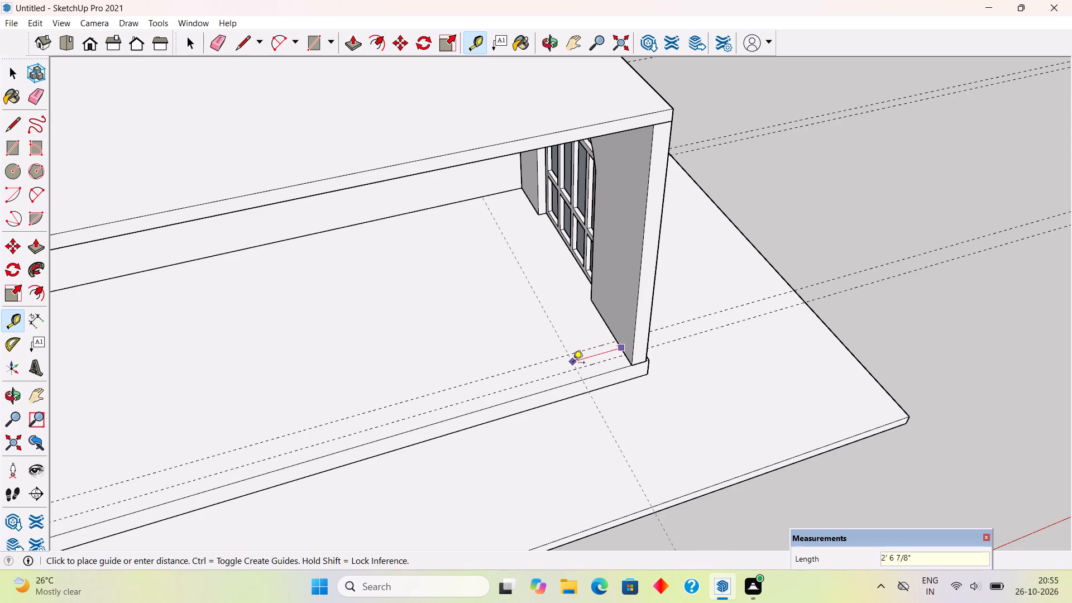
{"action": "type", "text": "2'"}
{"action": "key", "text": "Return"}
{"action": "key", "text": "space"}
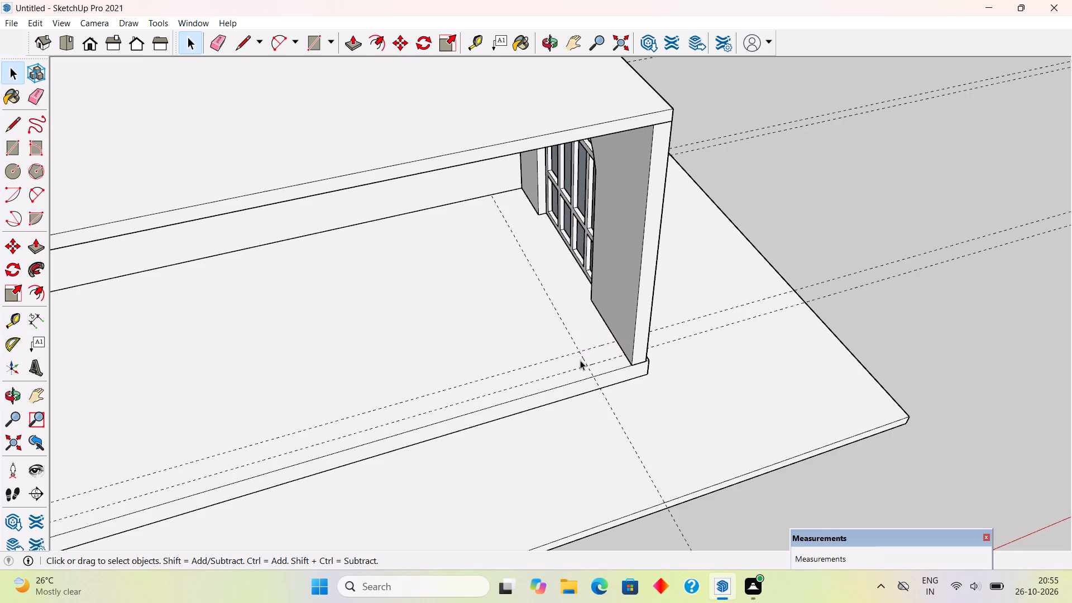
Draw a 2' by 1' rectangle on the floor between the guides, against the arched-door wall.
{"action": "key", "text": "r"}
{"action": "left_click", "coordinate": [581, 352]}
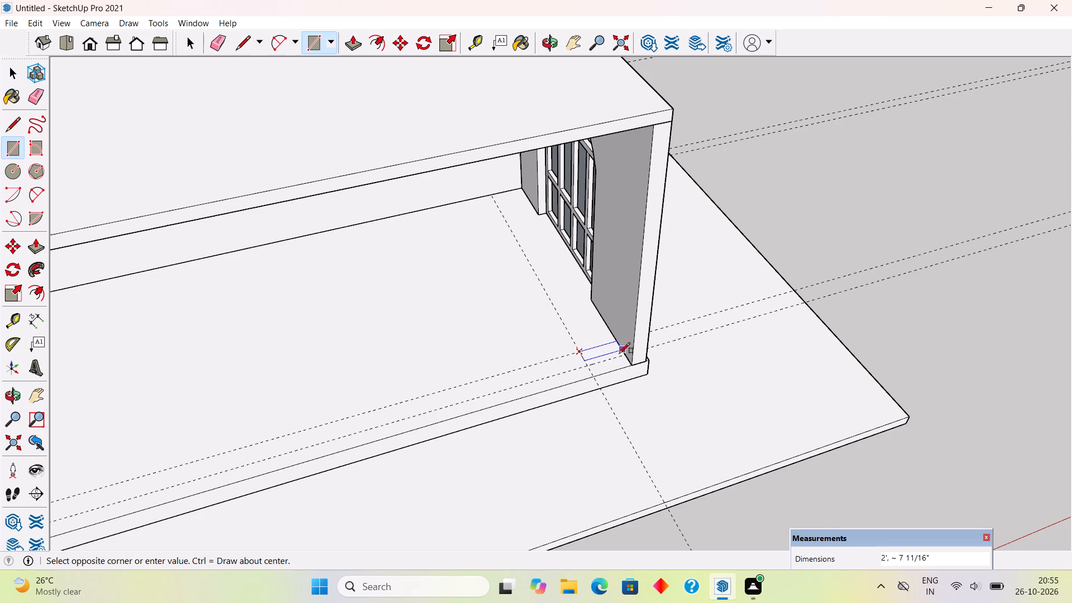
{"action": "left_click", "coordinate": [619, 353]}
Push/Pull the small rectangle up through the roof into a column about 26' 5" high.
{"action": "key", "text": "p"}
{"action": "left_click", "coordinate": [618, 345]}
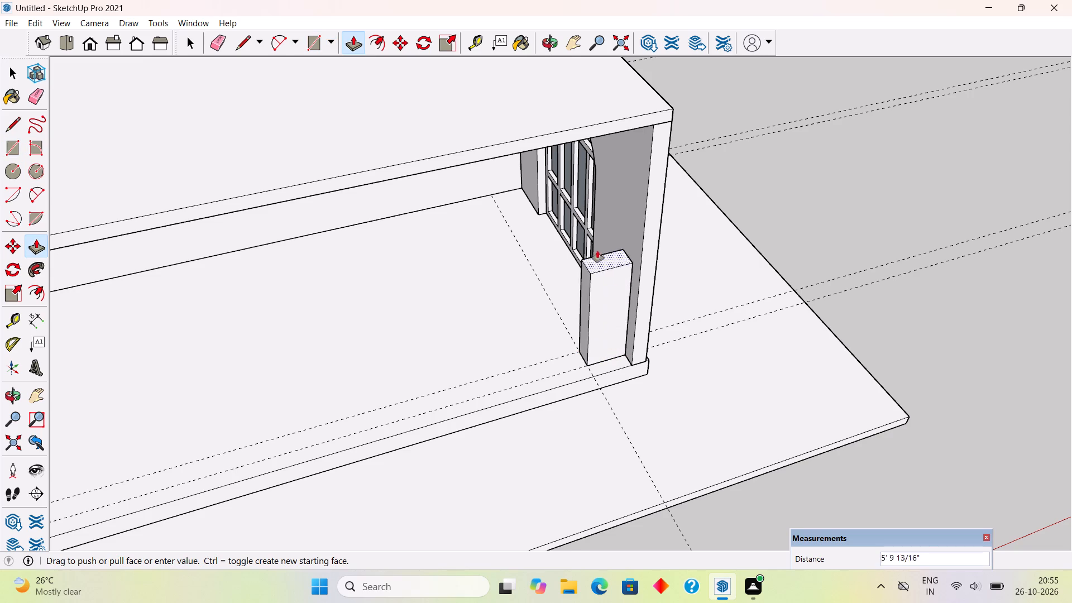
{"action": "scroll", "coordinate": [597, 247], "scroll_direction": "down", "scroll_amount": 10}
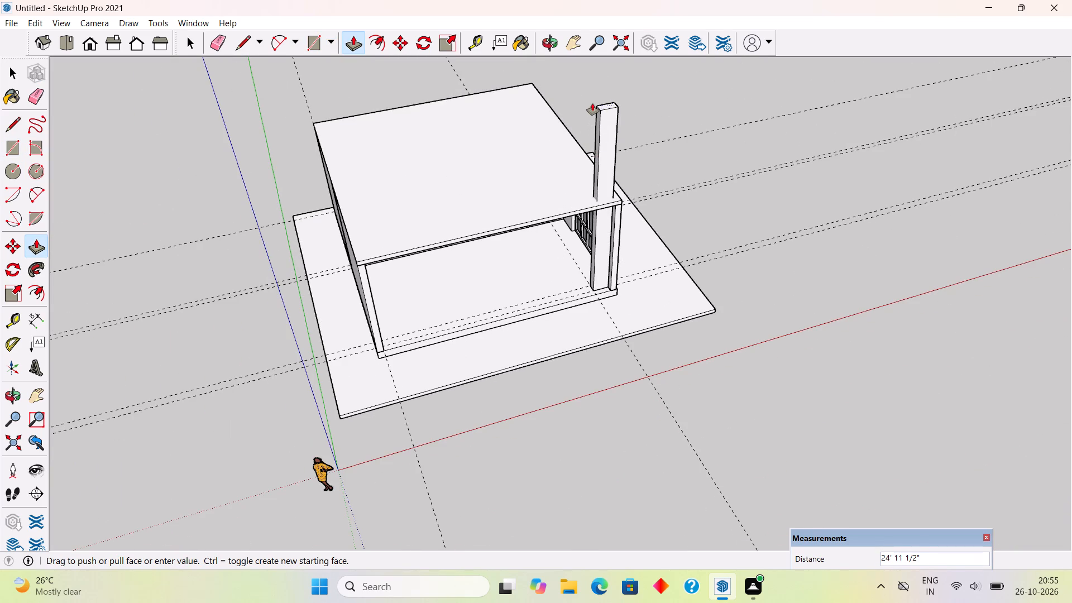
{"action": "left_click", "coordinate": [592, 90]}
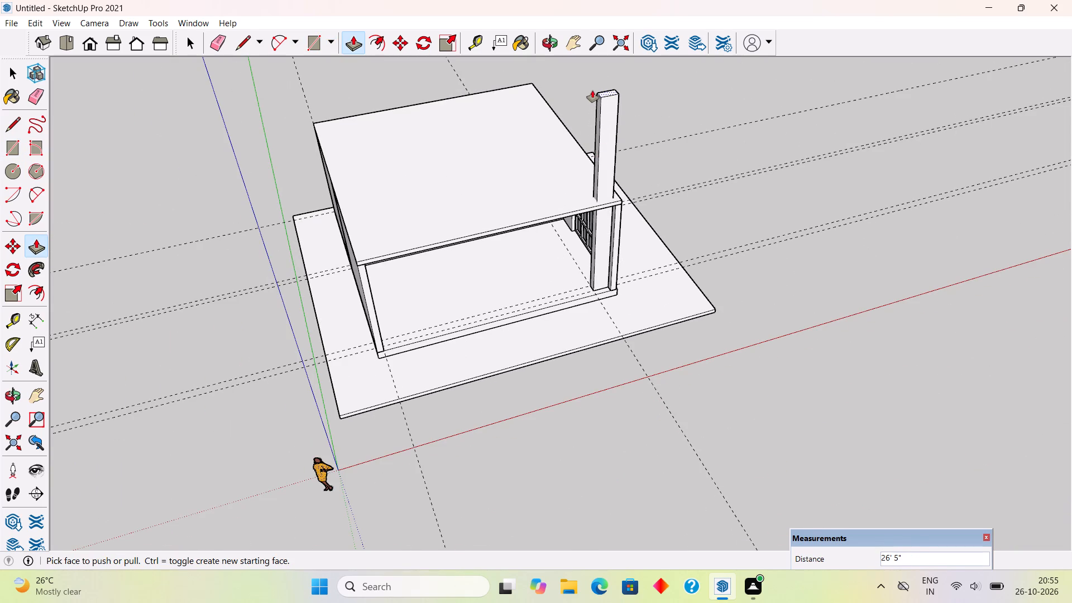
Make a group of the whole tall column, including its connected faces and edges.
{"action": "key", "text": "space"}
{"action": "key", "text": "space"}
{"action": "triple_click", "coordinate": [607, 151]}
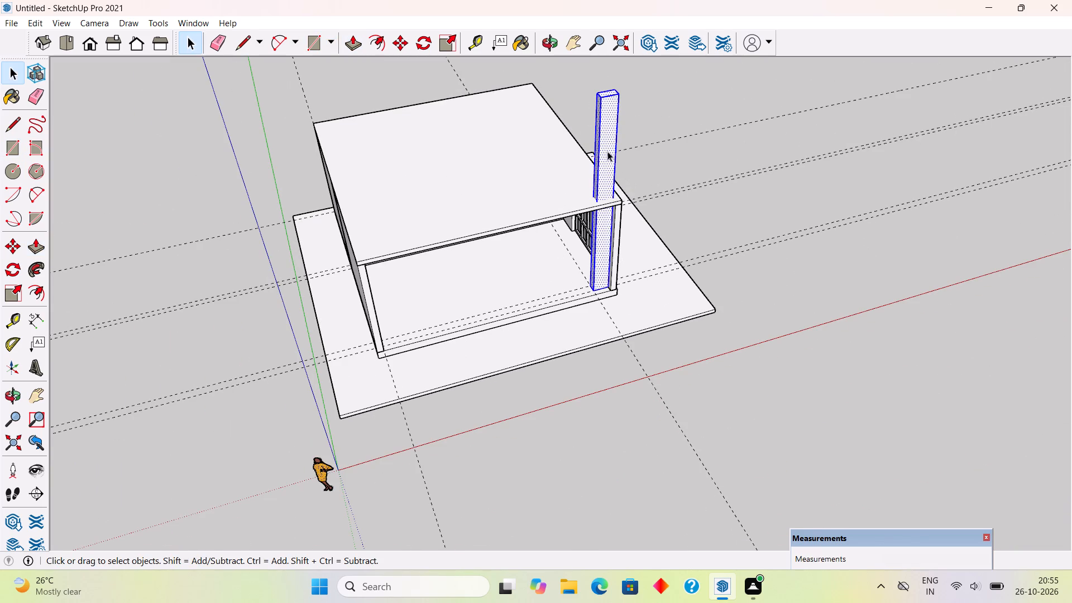
{"action": "right_click", "coordinate": [607, 151]}
{"action": "left_click", "coordinate": [649, 264]}
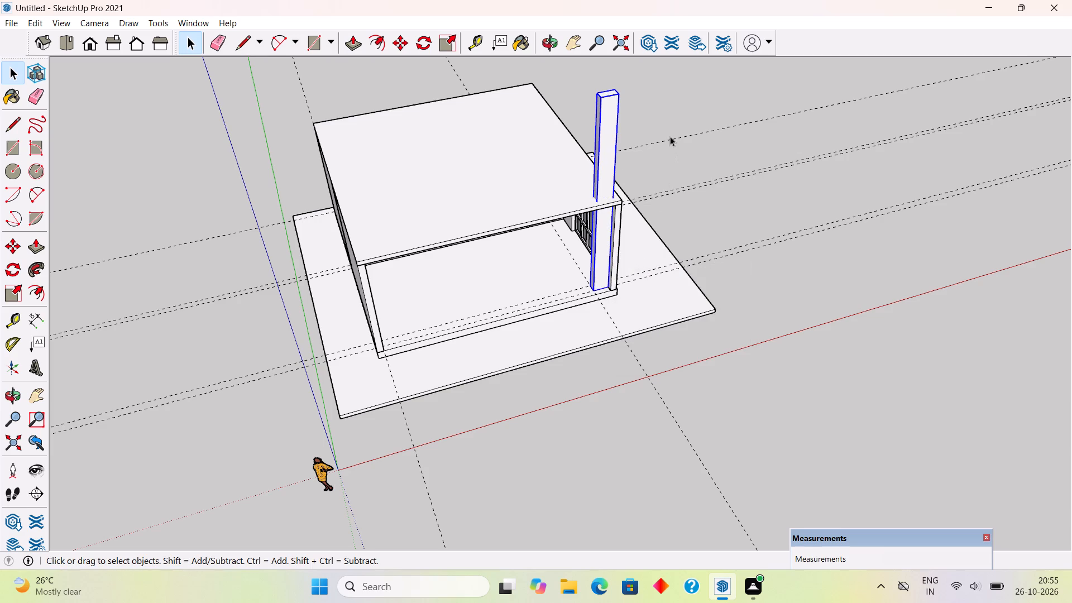
{"action": "left_click", "coordinate": [669, 121]}
Draw a 28' 6" by 9" rectangle along the open side, between the two side walls and out to the plinth edge.
{"action": "middle_click_drag", "start_coordinate": [737, 317], "coordinate": [629, 292]}
{"action": "scroll", "coordinate": [443, 390], "scroll_direction": "up", "scroll_amount": 4}
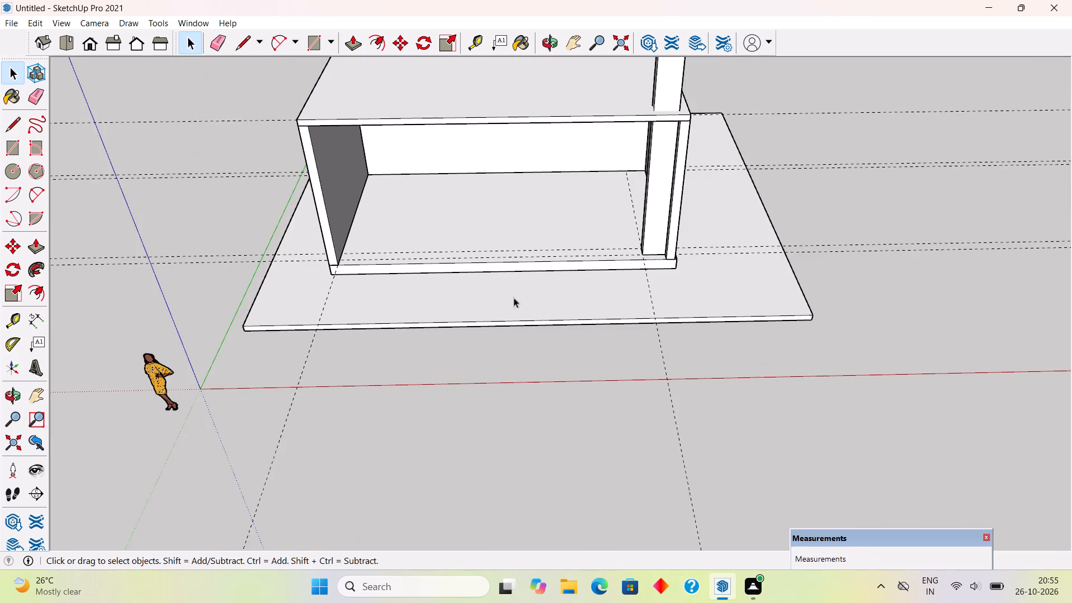
{"action": "middle_click_drag", "start_coordinate": [524, 296], "coordinate": [556, 395]}
{"action": "scroll", "coordinate": [363, 351], "scroll_direction": "up", "scroll_amount": 4}
{"action": "key", "text": "r"}
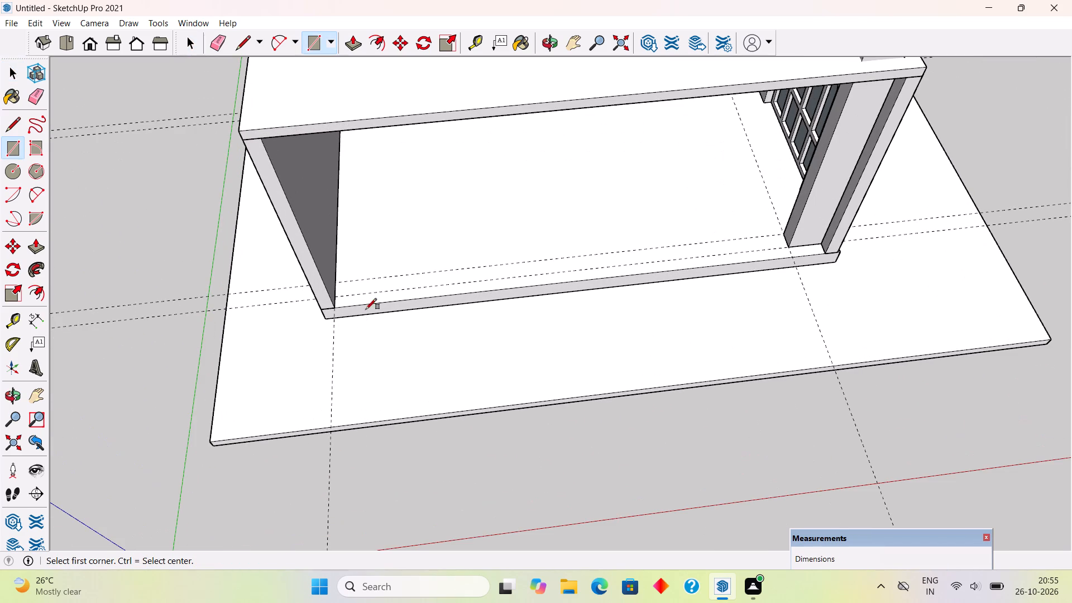
{"action": "left_click", "coordinate": [338, 296]}
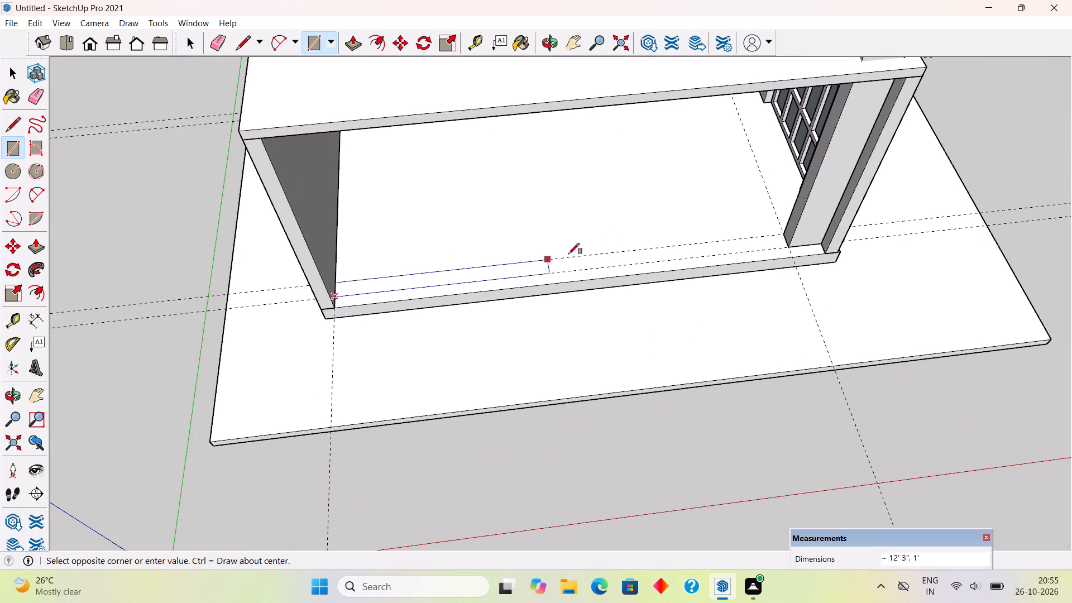
{"action": "left_click", "coordinate": [827, 255]}
Push/Pull the 9" strip up 13' to the underside of the roof, closing the open side with a wall.
{"action": "key", "text": "p"}
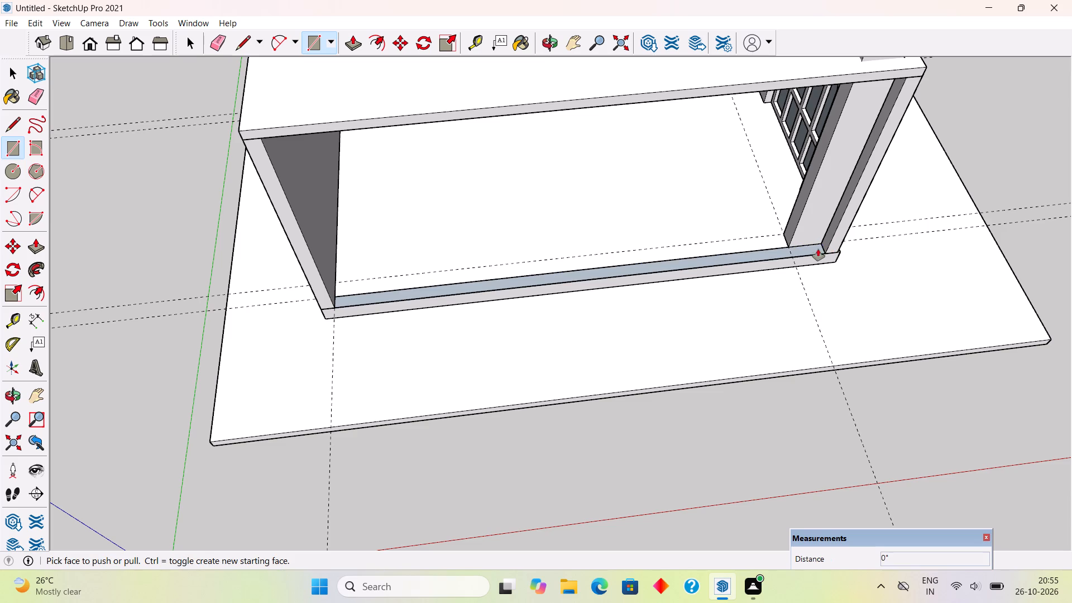
{"action": "left_click", "coordinate": [806, 245]}
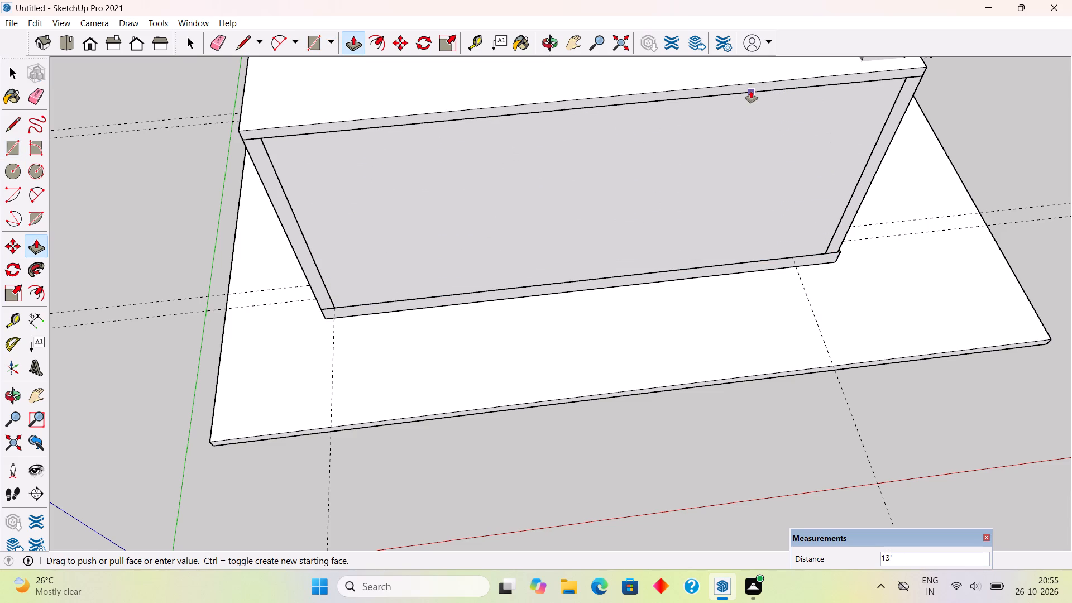
{"action": "left_click", "coordinate": [751, 91]}
Make a group of the whole new wall that closes the open side.
{"action": "key", "text": "space"}
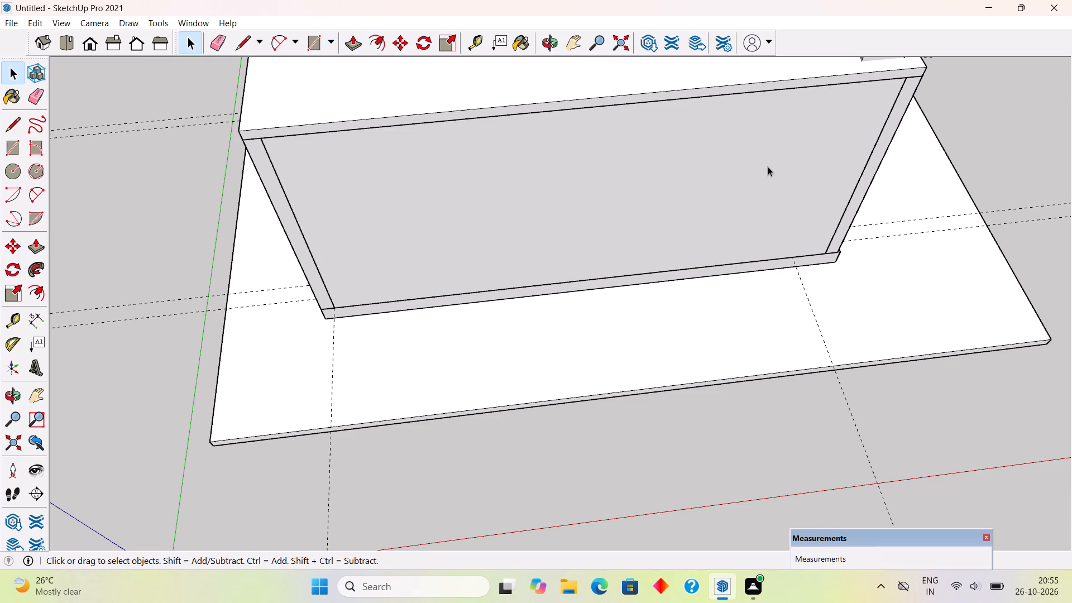
{"action": "triple_click", "coordinate": [768, 167]}
{"action": "right_click", "coordinate": [768, 167]}
{"action": "left_click", "coordinate": [819, 280]}
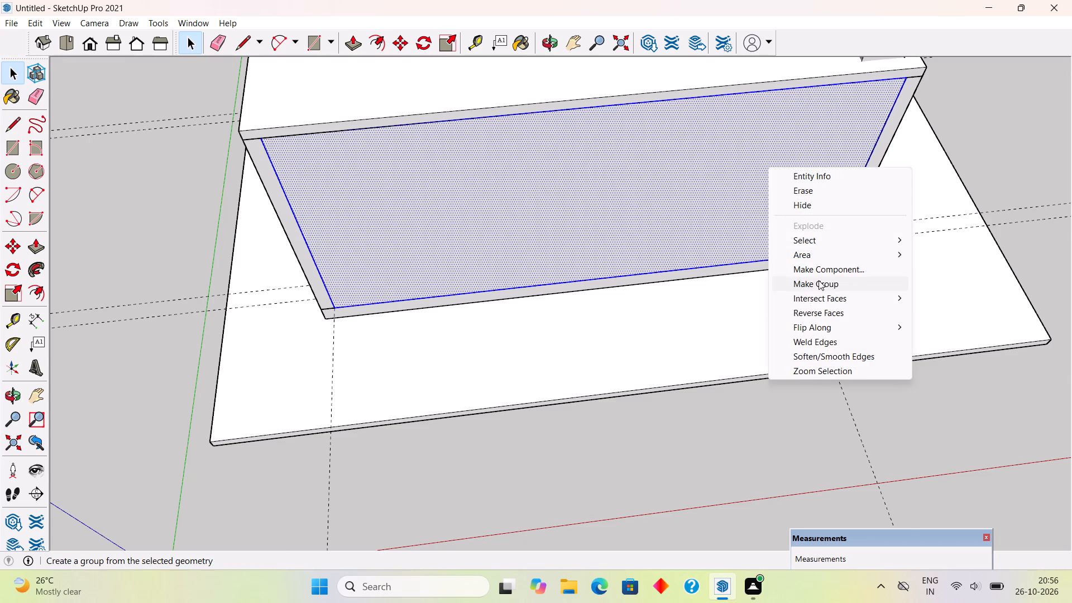
Examine the closed-in building and its tall column from the new wall's side, at eye level and from slightly above.
{"action": "scroll", "coordinate": [828, 273], "scroll_direction": "down", "scroll_amount": 7}
{"action": "middle_click_drag", "start_coordinate": [830, 230], "coordinate": [774, 151]}
{"action": "scroll", "coordinate": [763, 143], "scroll_direction": "down", "scroll_amount": 7}
{"action": "middle_click_drag", "start_coordinate": [921, 326], "coordinate": [876, 192]}
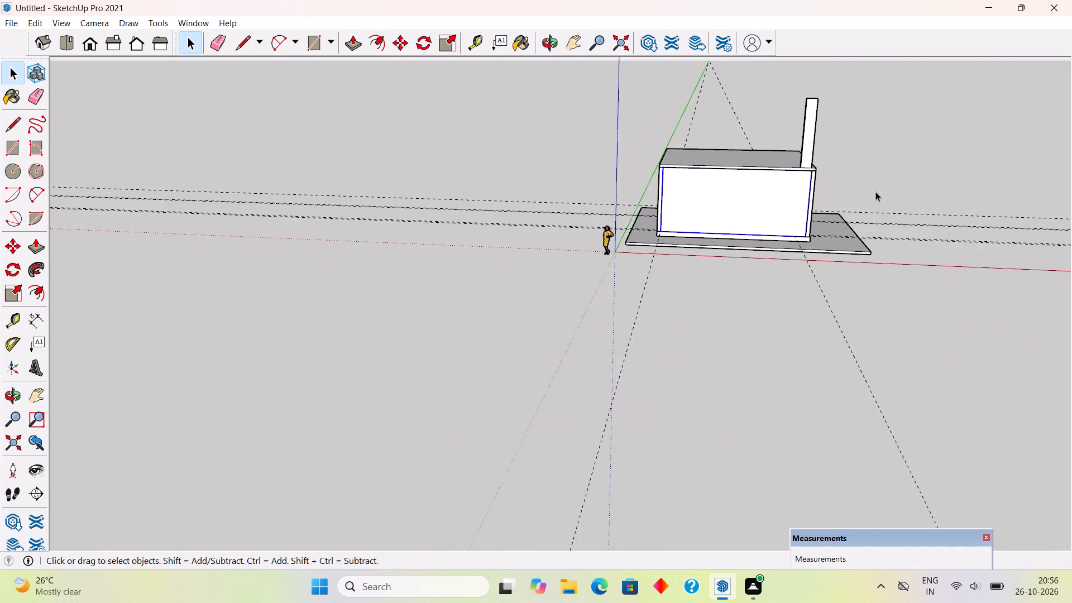
{"action": "scroll", "coordinate": [874, 189], "scroll_direction": "up", "scroll_amount": 12}
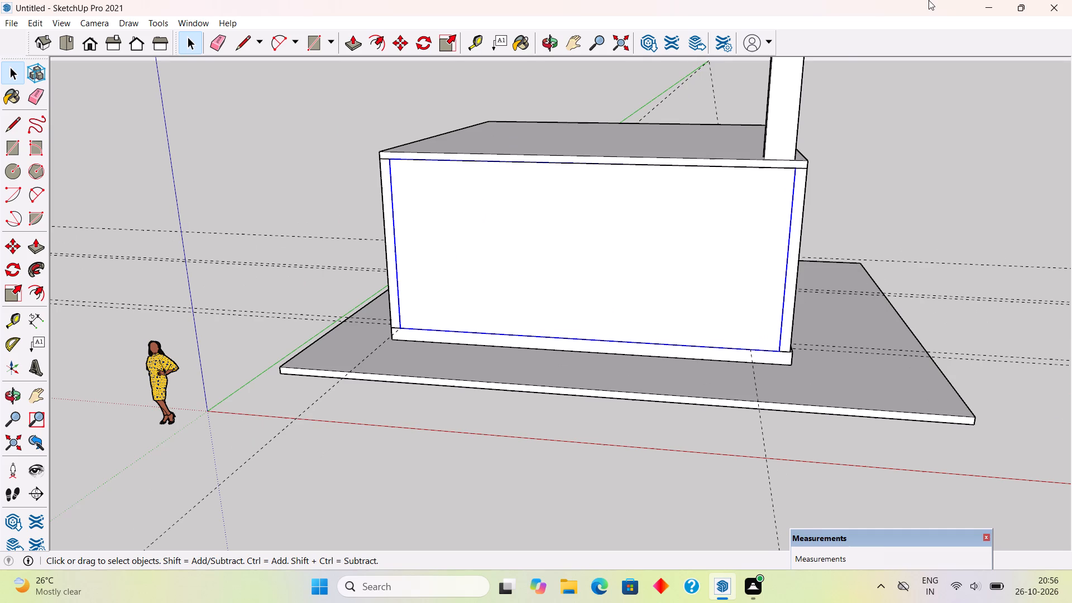
{"action": "scroll", "coordinate": [929, 0], "scroll_direction": "up", "scroll_amount": 1}
{"action": "scroll", "coordinate": [781, 240], "scroll_direction": "down", "scroll_amount": 6}
{"action": "scroll", "coordinate": [772, 345], "scroll_direction": "up", "scroll_amount": 4}
{"action": "middle_click_drag", "start_coordinate": [767, 340], "coordinate": [798, 297]}
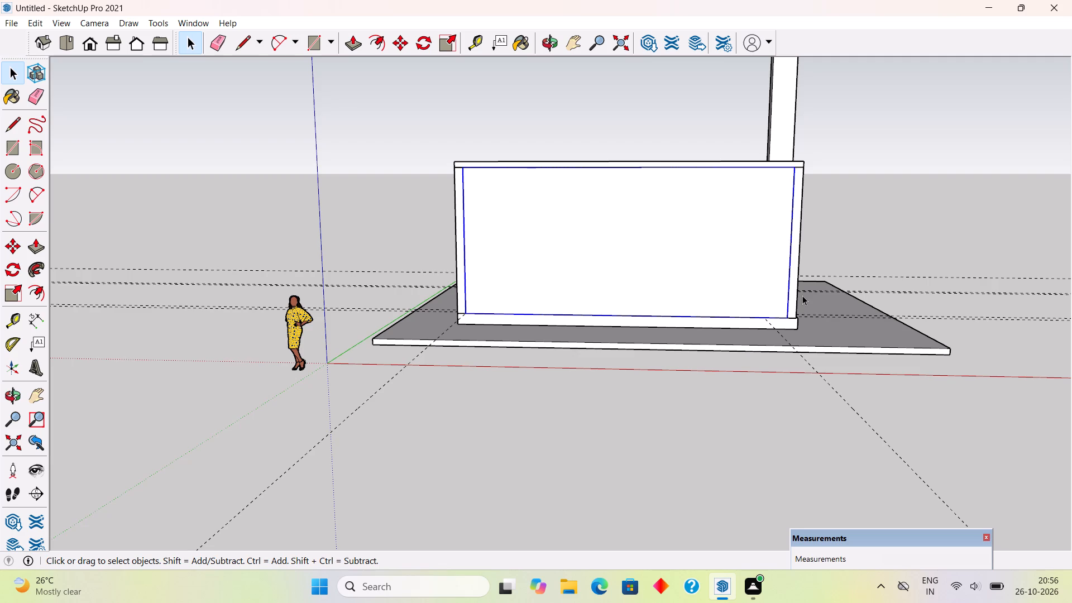
{"action": "scroll", "coordinate": [802, 295], "scroll_direction": "down", "scroll_amount": 1}
{"action": "scroll", "coordinate": [916, 325], "scroll_direction": "down", "scroll_amount": 4}
{"action": "left_click", "coordinate": [955, 233]}
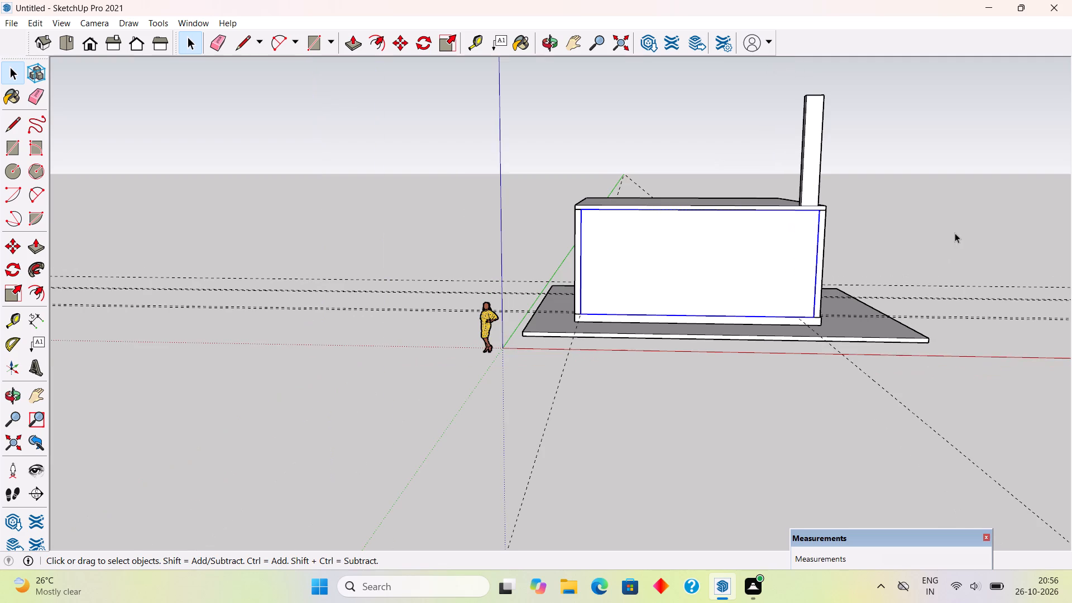
Place a vertical guide on the new wall's outer face, 2' in from its edge nearest the column.
{"action": "scroll", "coordinate": [805, 293], "scroll_direction": "up", "scroll_amount": 3}
{"action": "middle_click_drag", "start_coordinate": [776, 332], "coordinate": [835, 324]}
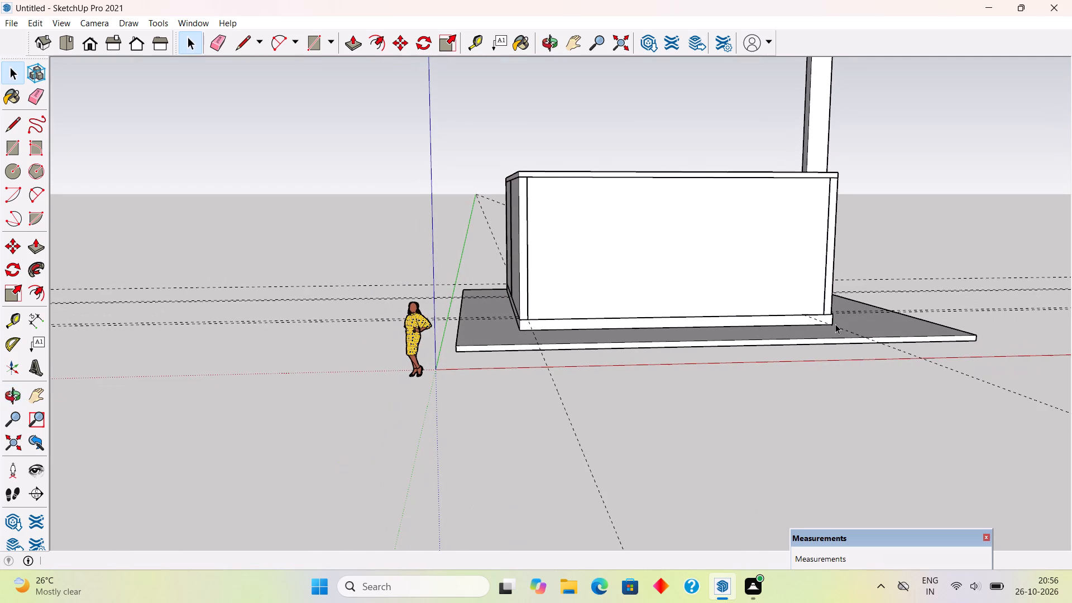
{"action": "scroll", "coordinate": [830, 272], "scroll_direction": "up", "scroll_amount": 2}
{"action": "middle_click_drag", "start_coordinate": [791, 272], "coordinate": [667, 391]}
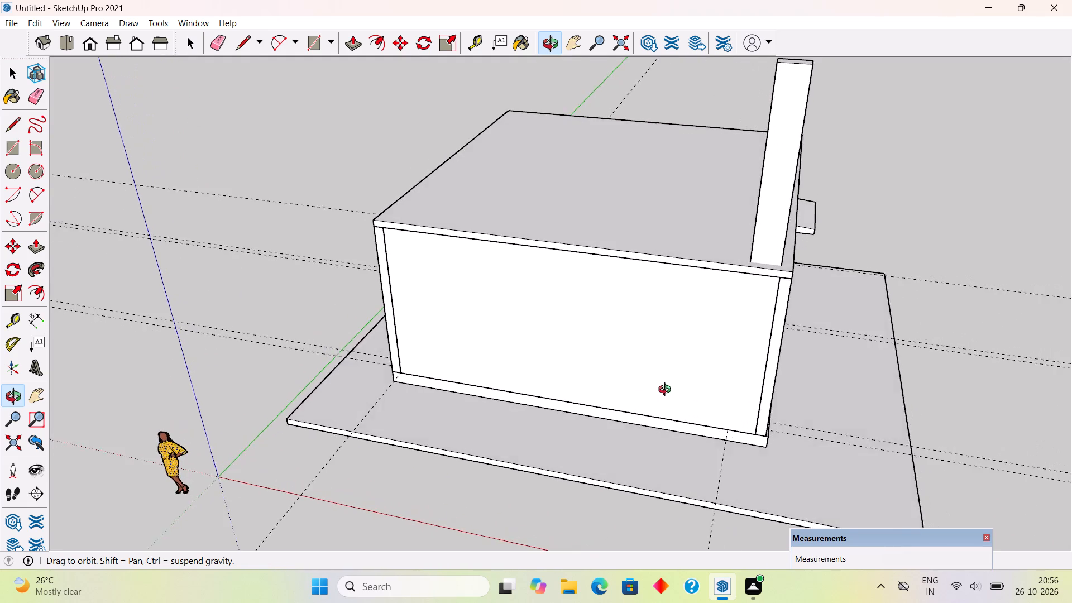
{"action": "middle_click_drag", "start_coordinate": [667, 391], "coordinate": [718, 390]}
{"action": "key", "text": "t"}
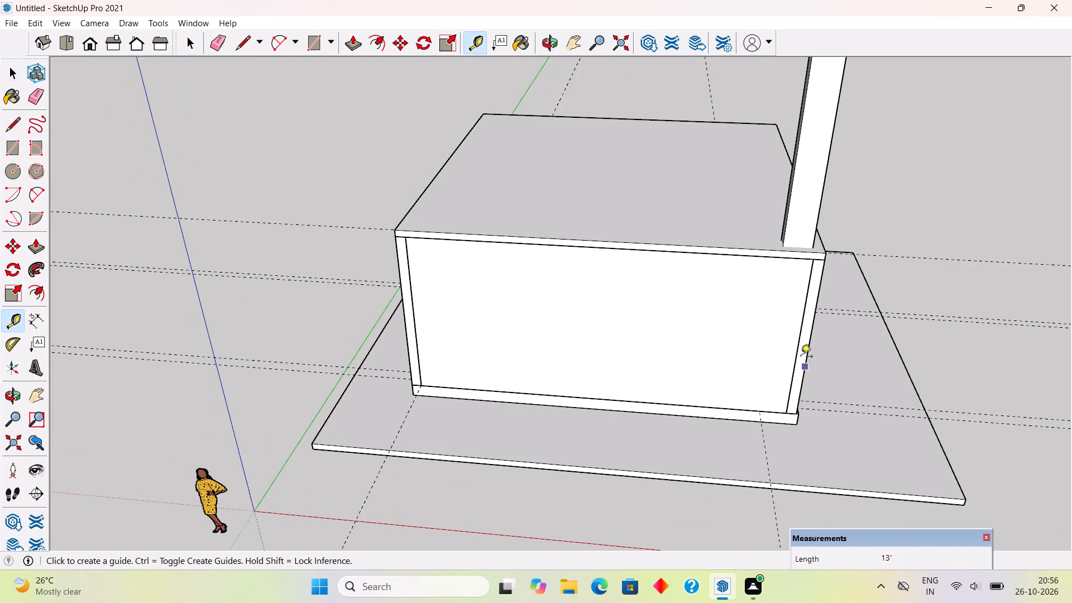
{"action": "left_click", "coordinate": [801, 324]}
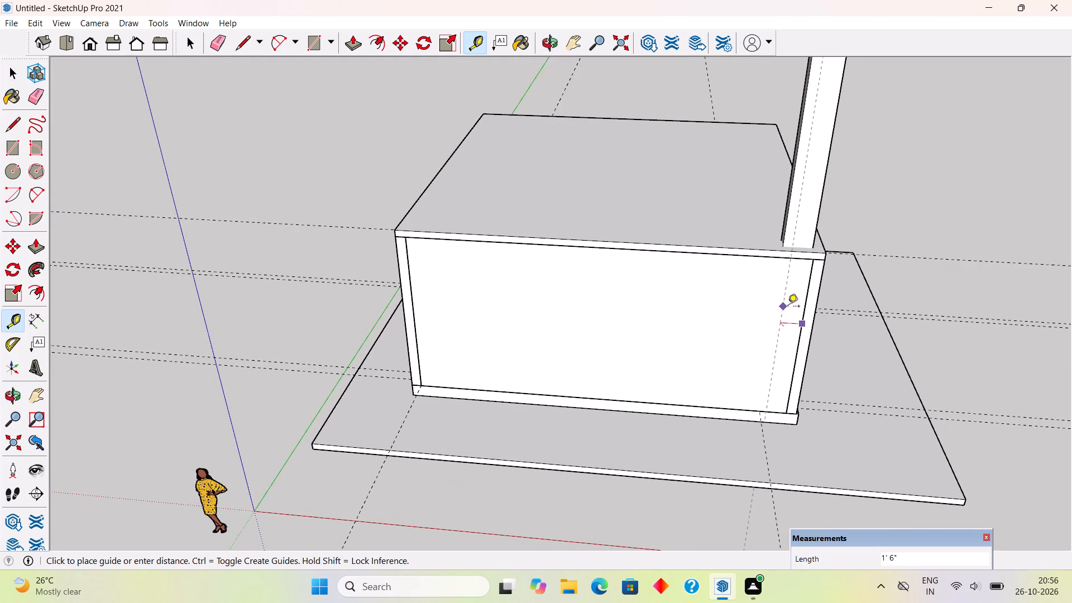
{"action": "type", "text": "2'"}
{"action": "key", "text": "Return"}
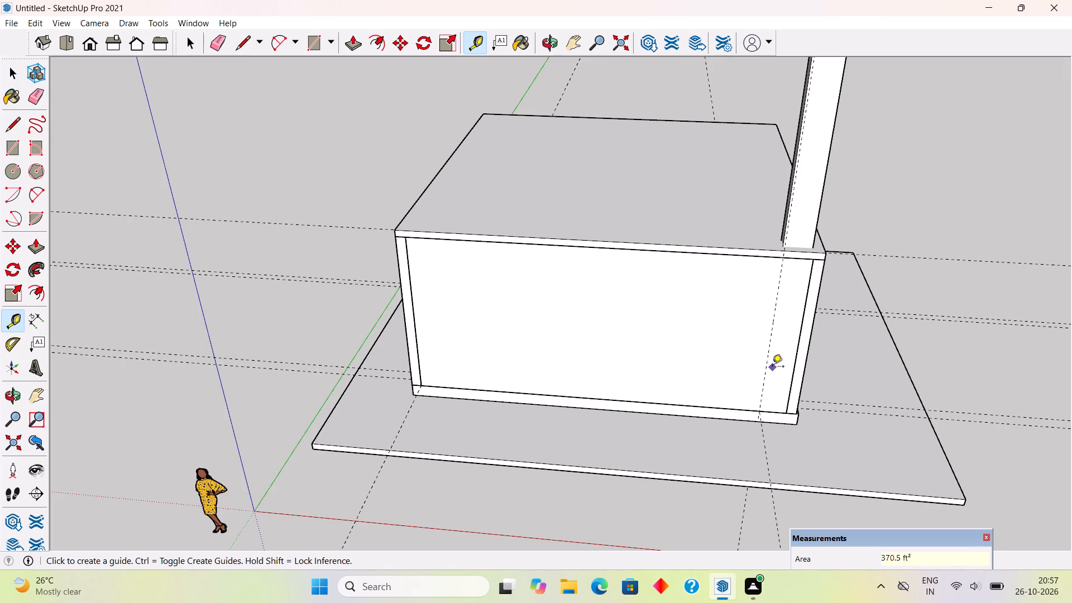
Place a second vertical guide on the new wall's outer face, 13' from the existing vertical guide, away from the column.
{"action": "scroll", "coordinate": [772, 369], "scroll_direction": "down", "scroll_amount": 2}
{"action": "middle_click_drag", "start_coordinate": [778, 452], "coordinate": [841, 339]}
{"action": "scroll", "coordinate": [790, 260], "scroll_direction": "up", "scroll_amount": 2}
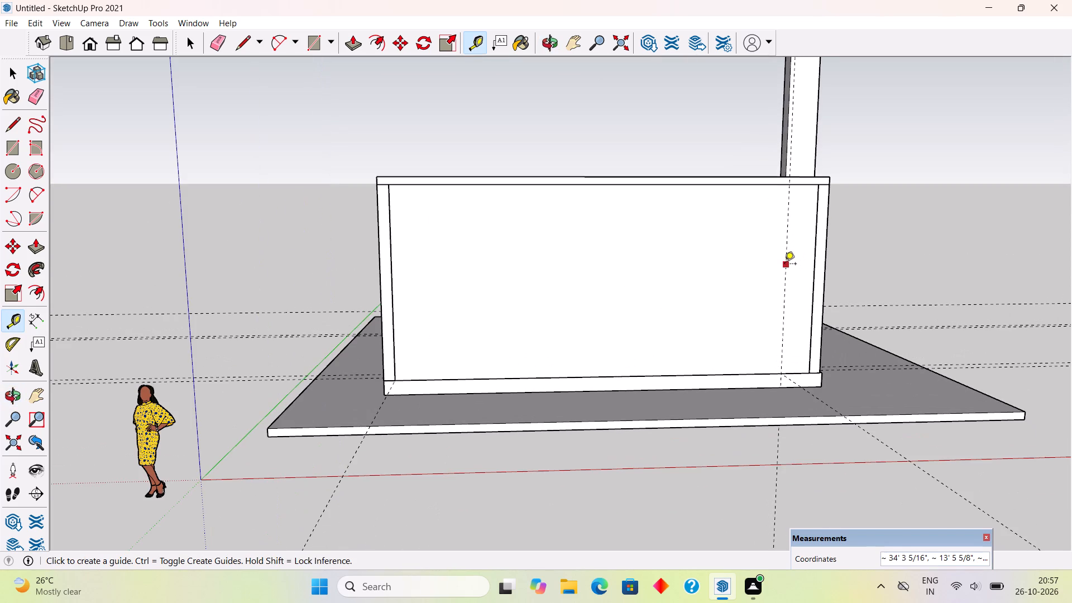
{"action": "left_click", "coordinate": [782, 318]}
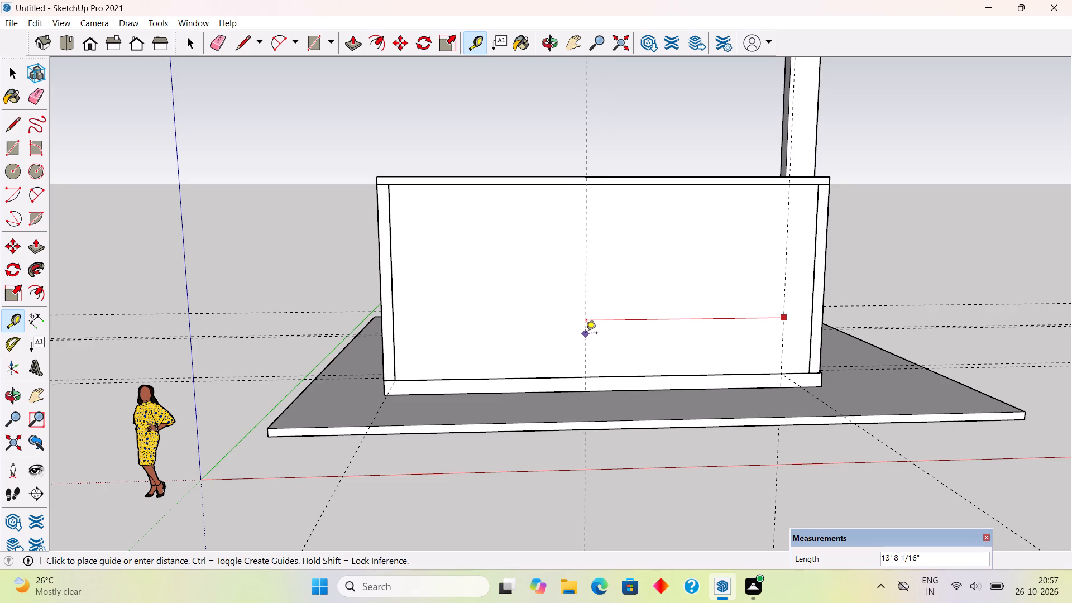
{"action": "type", "text": "13'"}
{"action": "key", "text": "Return"}
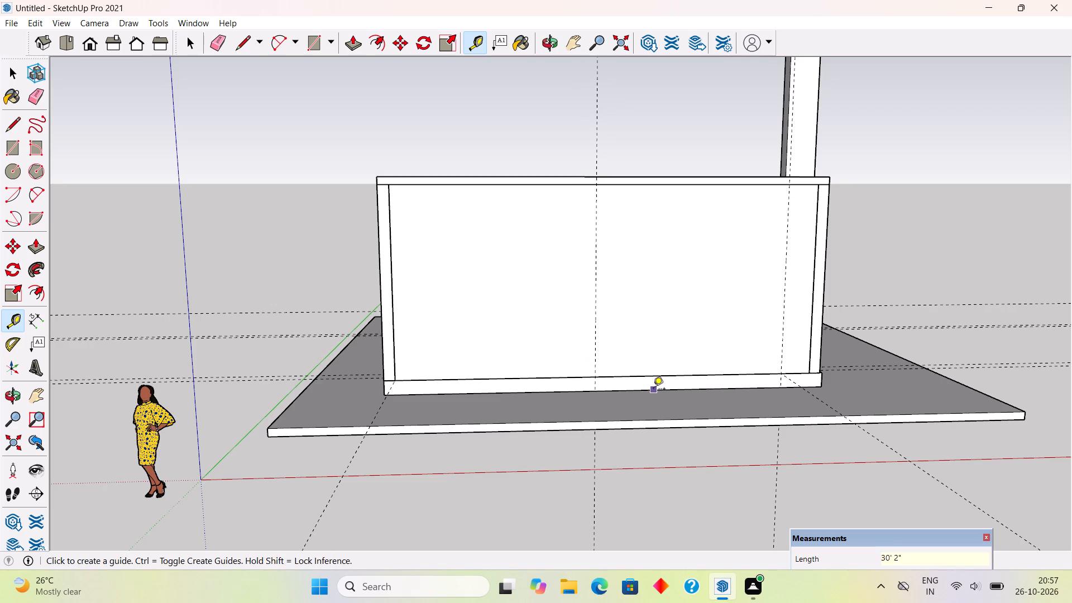
Measure the height from the top of the plinth beside the arched door up to the start of its arch.
{"action": "middle_click_drag", "start_coordinate": [673, 391], "coordinate": [643, 384]}
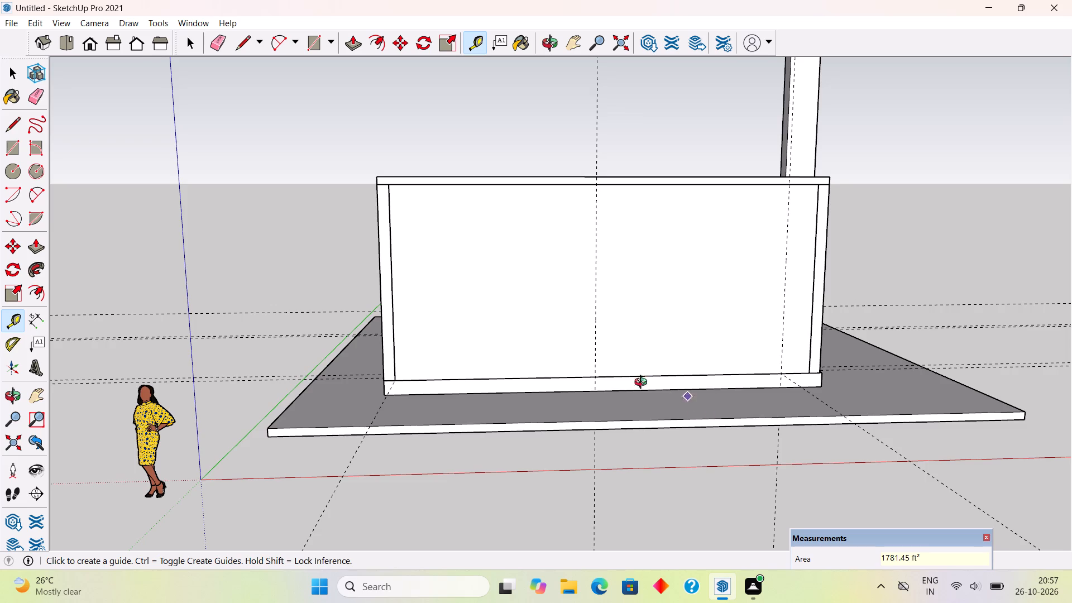
{"action": "middle_click_drag", "start_coordinate": [643, 384], "coordinate": [426, 389]}
{"action": "scroll", "coordinate": [656, 398], "scroll_direction": "up", "scroll_amount": 3}
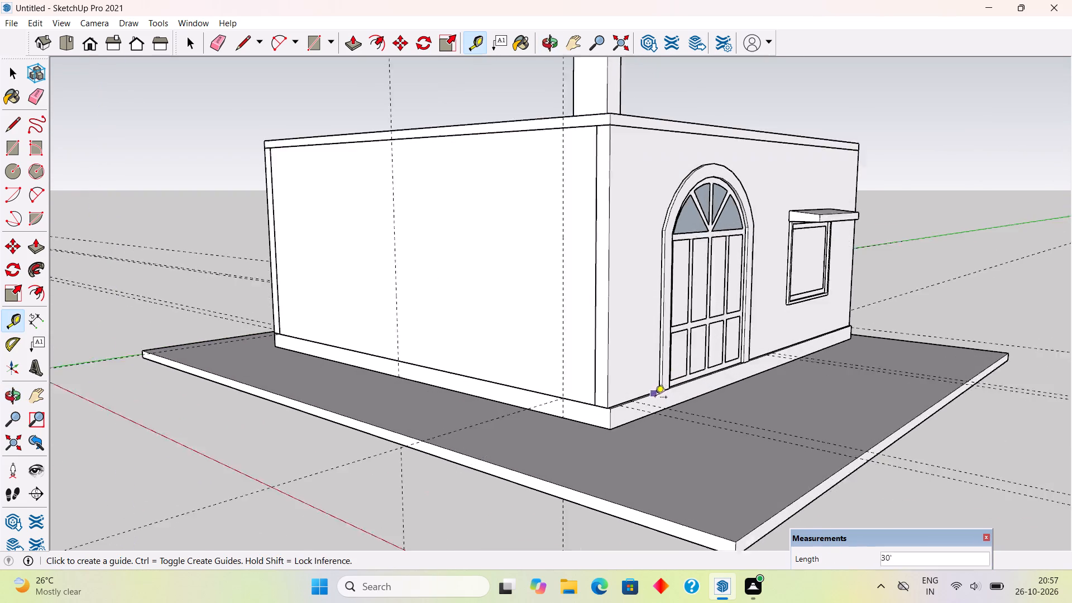
{"action": "scroll", "coordinate": [655, 398], "scroll_direction": "up", "scroll_amount": 6}
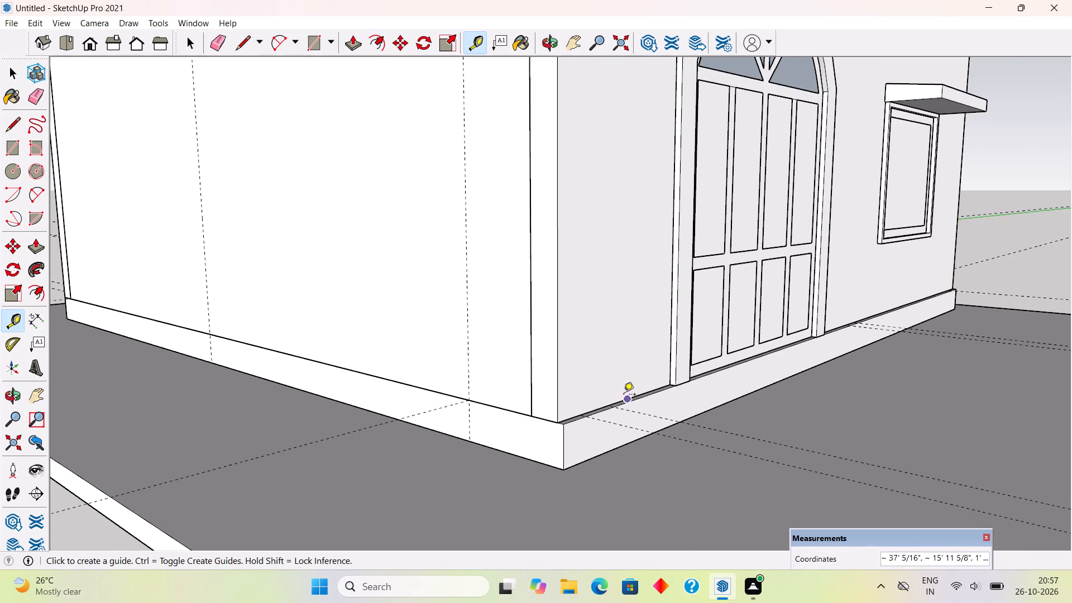
{"action": "scroll", "coordinate": [623, 396], "scroll_direction": "up", "scroll_amount": 10}
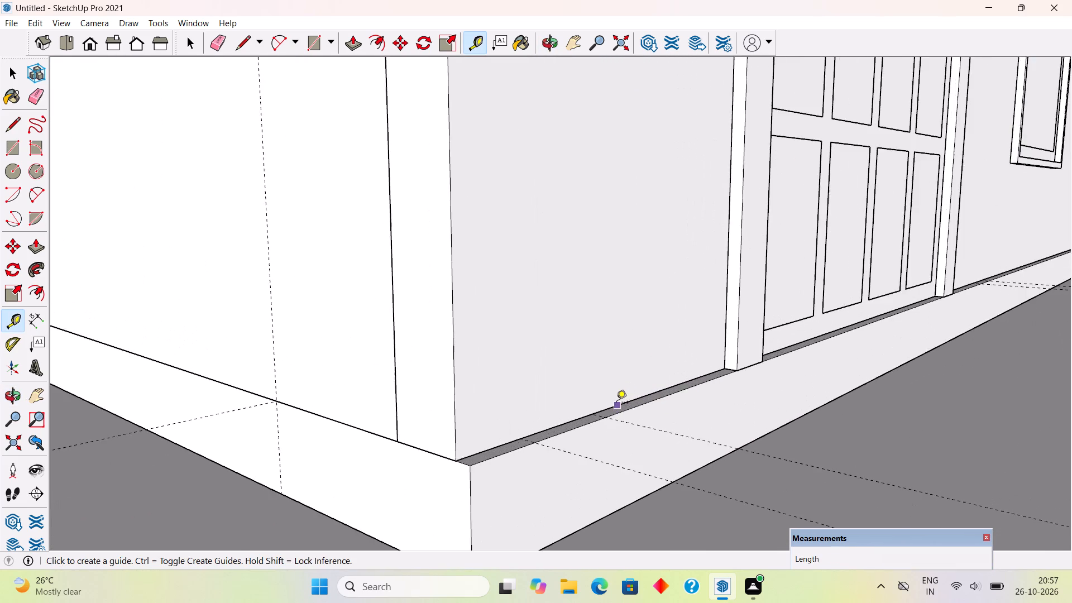
{"action": "scroll", "coordinate": [616, 403], "scroll_direction": "up", "scroll_amount": 5}
{"action": "left_click", "coordinate": [619, 404]}
{"action": "scroll", "coordinate": [636, 290], "scroll_direction": "down", "scroll_amount": 5}
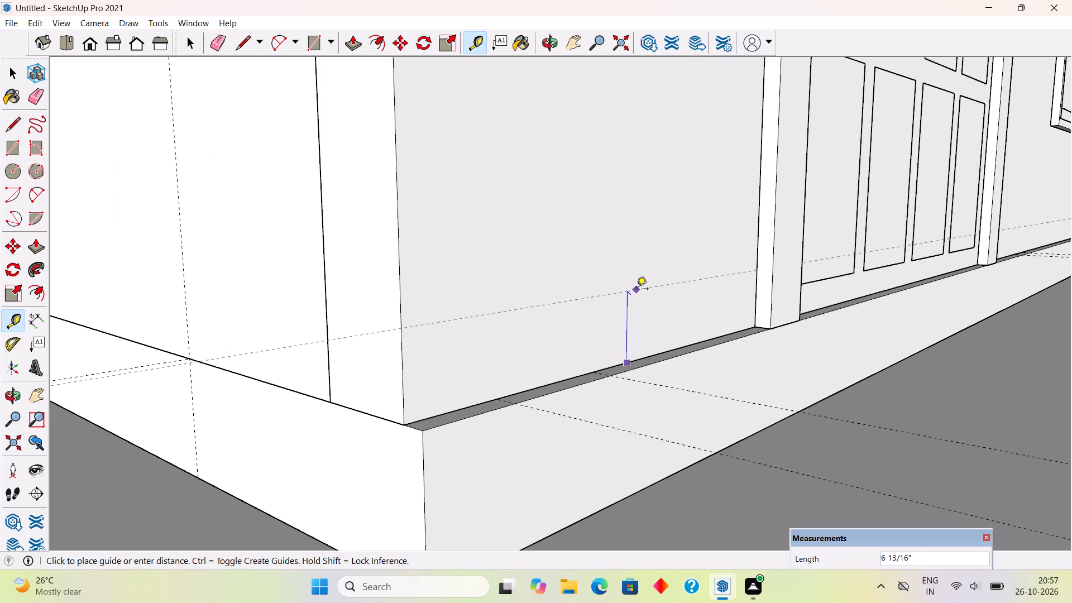
{"action": "scroll", "coordinate": [636, 290], "scroll_direction": "down", "scroll_amount": 16}
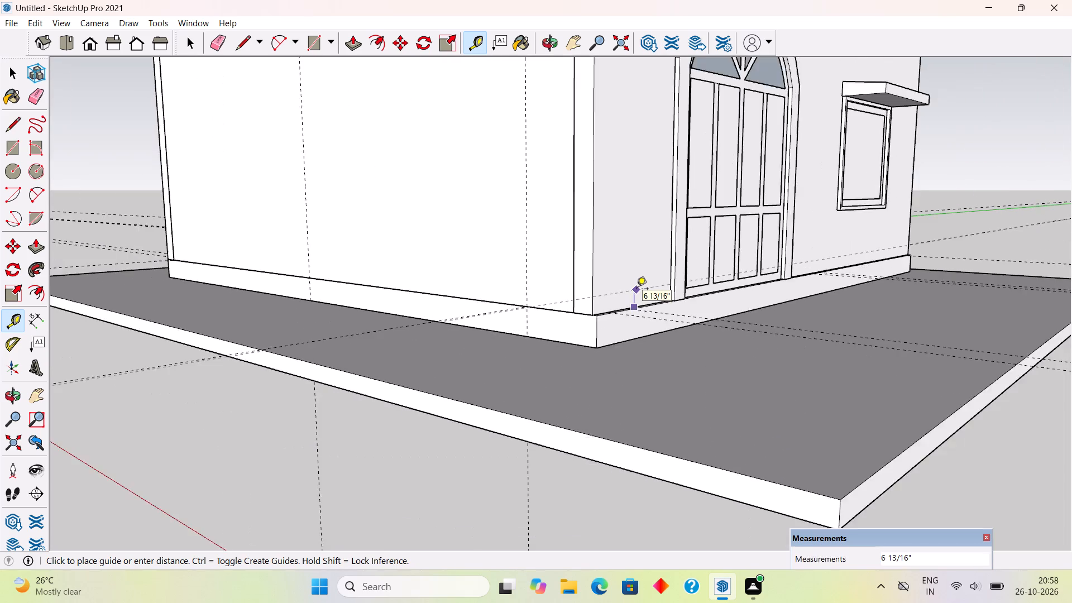
{"action": "scroll", "coordinate": [636, 290], "scroll_direction": "down", "scroll_amount": 3}
{"action": "scroll", "coordinate": [662, 159], "scroll_direction": "up", "scroll_amount": 9}
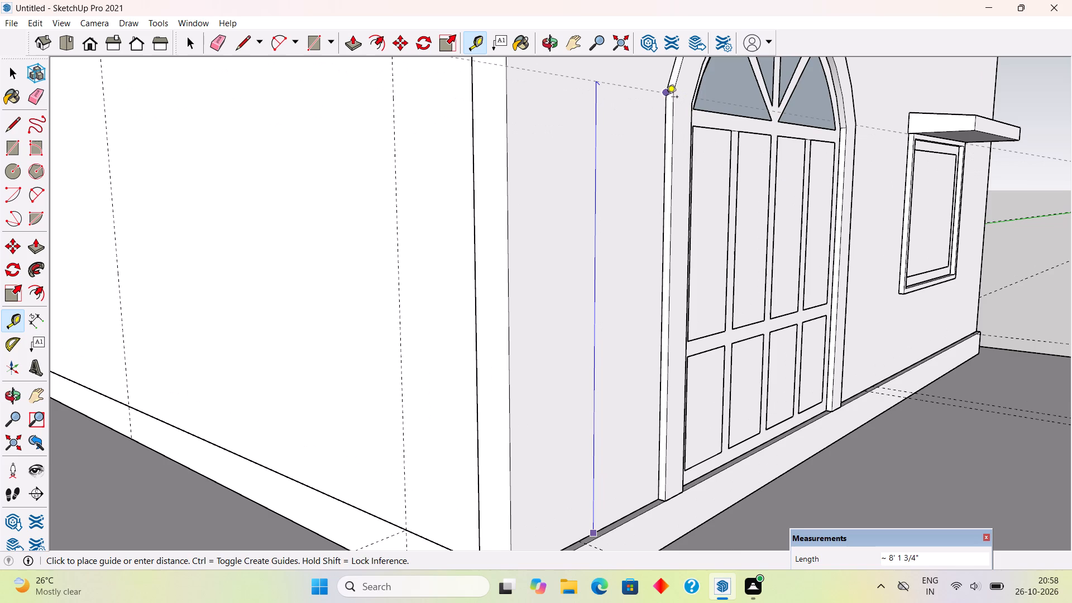
{"action": "scroll", "coordinate": [666, 98], "scroll_direction": "down", "scroll_amount": 2}
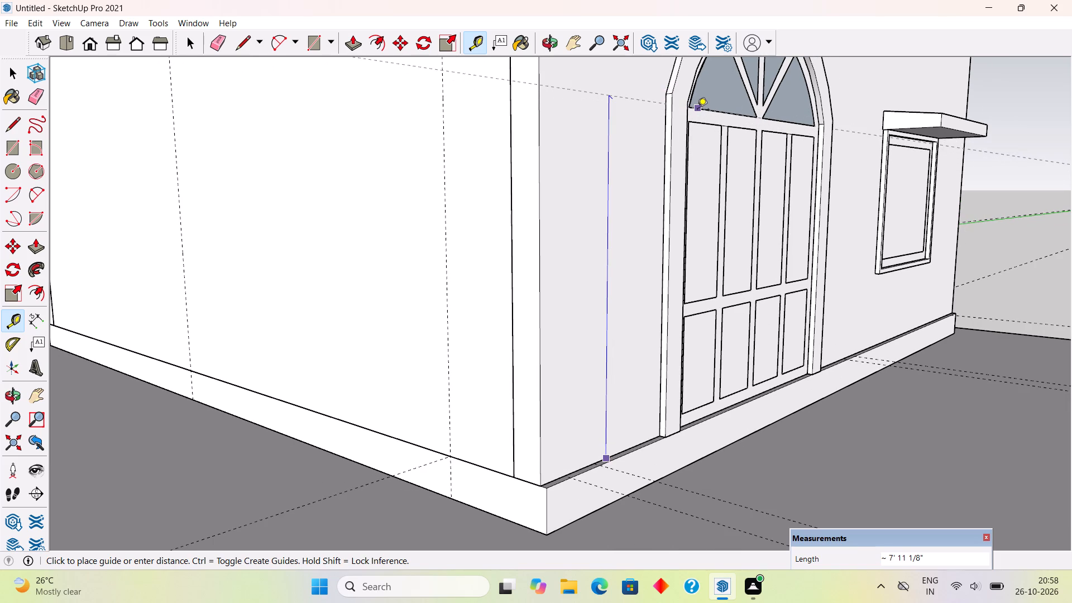
{"action": "scroll", "coordinate": [655, 131], "scroll_direction": "down", "scroll_amount": 2}
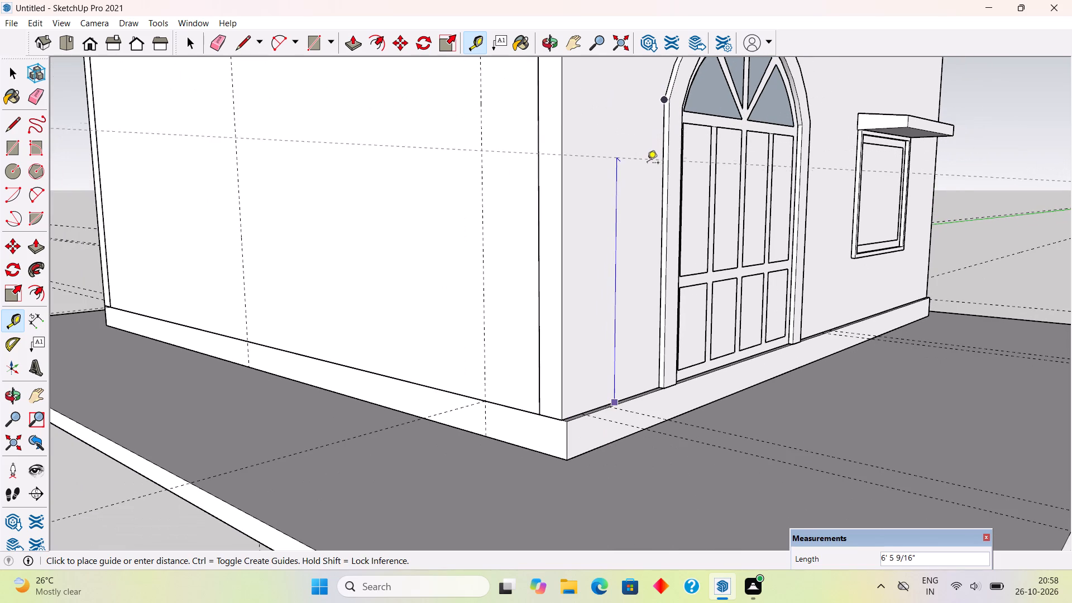
{"action": "key", "text": "space"}
Measure the arched door's height from its bottom edge up to the start of the arch and the top of the panels.
{"action": "key", "text": "t"}
{"action": "middle_click_drag", "start_coordinate": [744, 339], "coordinate": [533, 364]}
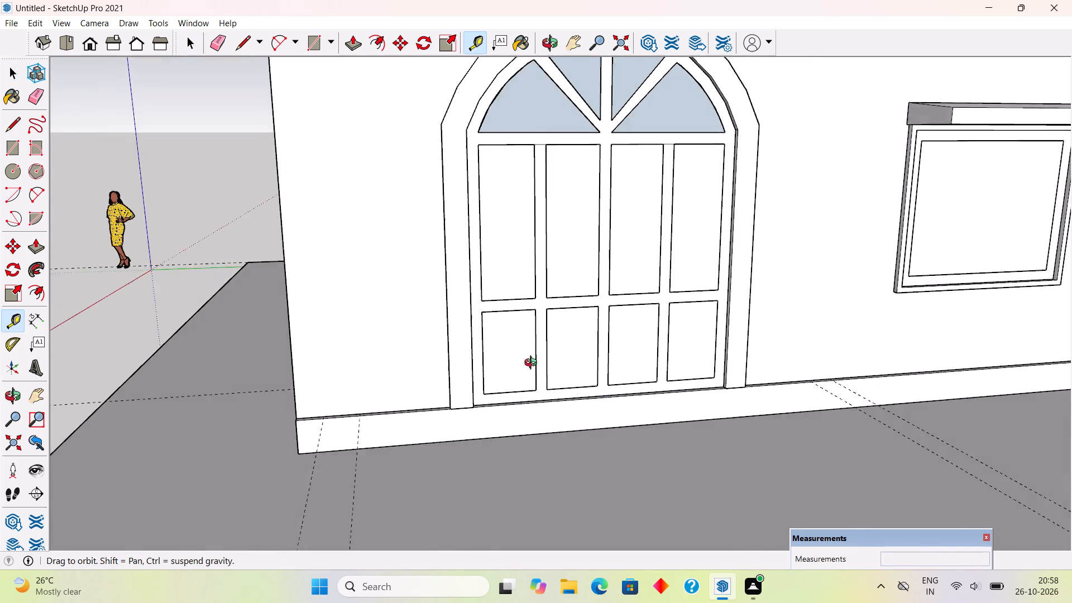
{"action": "middle_click_drag", "start_coordinate": [533, 364], "coordinate": [477, 373]}
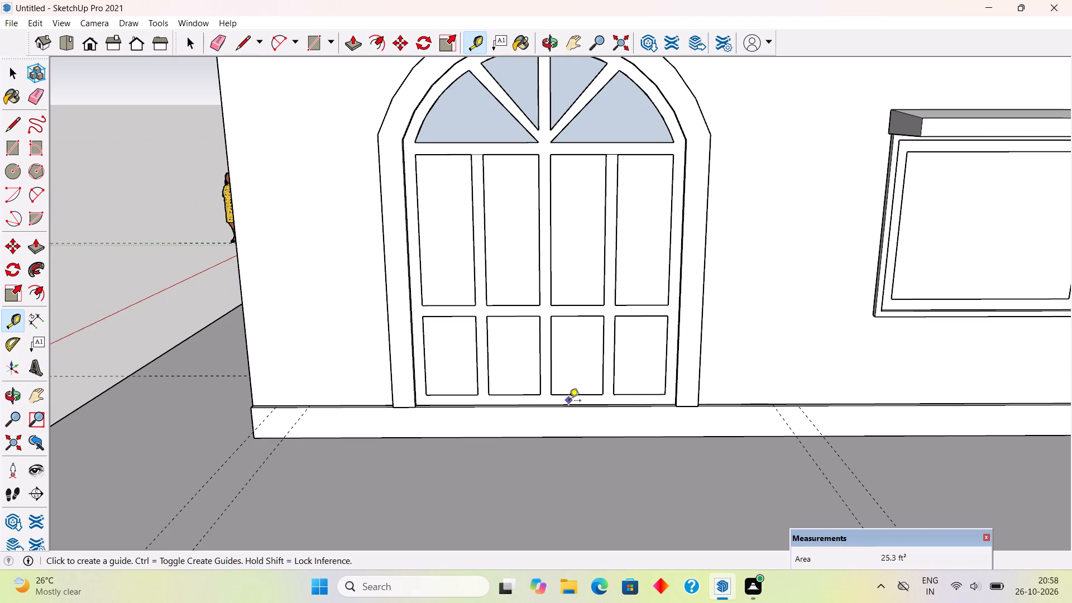
{"action": "left_click", "coordinate": [569, 401]}
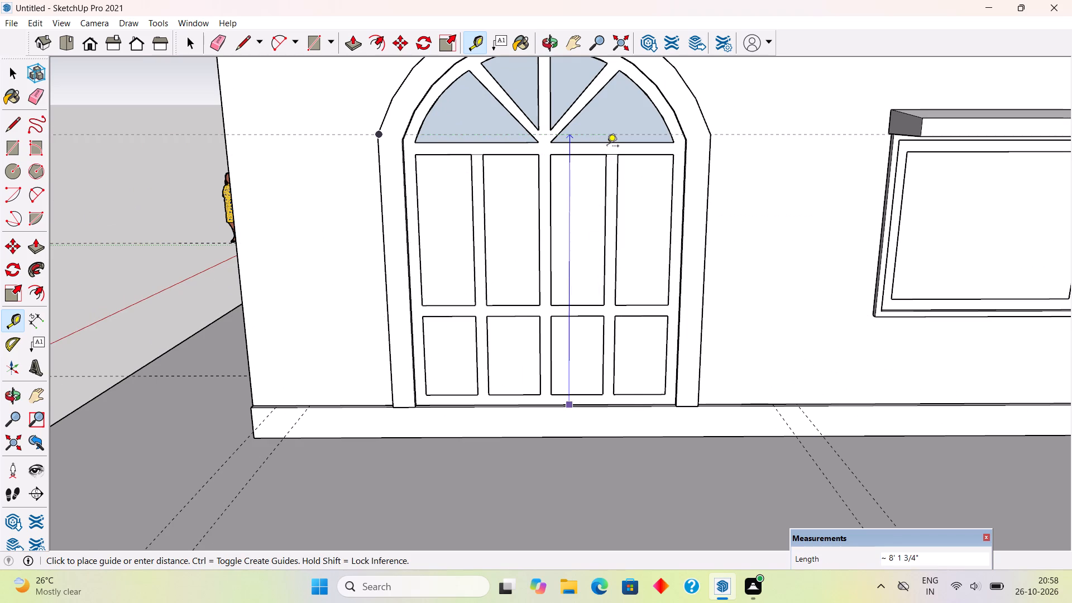
{"action": "scroll", "coordinate": [608, 148], "scroll_direction": "up", "scroll_amount": 5}
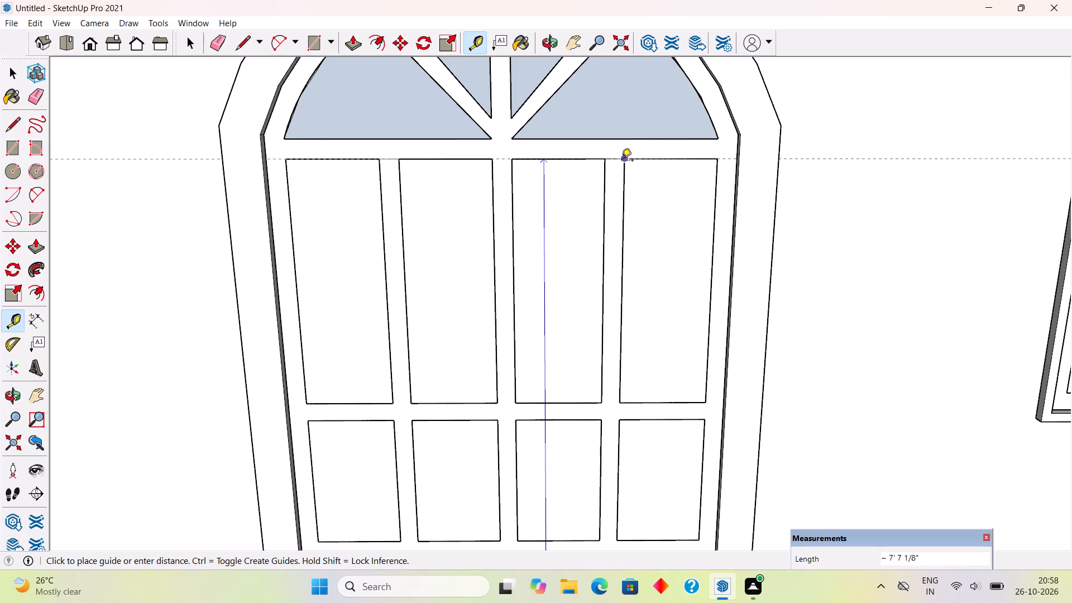
{"action": "key", "text": "space"}
Measure the height from the wall's base on the plinth up to the top corner of the window.
{"action": "type", "text": "t"}
{"action": "scroll", "coordinate": [569, 160], "scroll_direction": "down", "scroll_amount": 5}
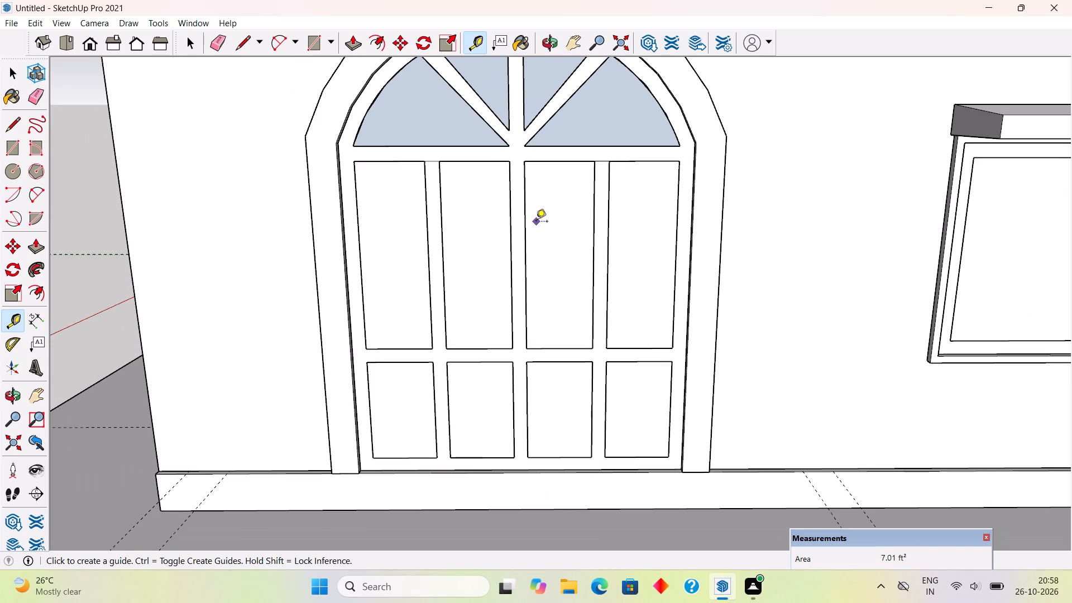
{"action": "scroll", "coordinate": [534, 227], "scroll_direction": "down", "scroll_amount": 5}
{"action": "scroll", "coordinate": [812, 369], "scroll_direction": "up", "scroll_amount": 4}
{"action": "middle_click_drag", "start_coordinate": [835, 382], "coordinate": [906, 415]}
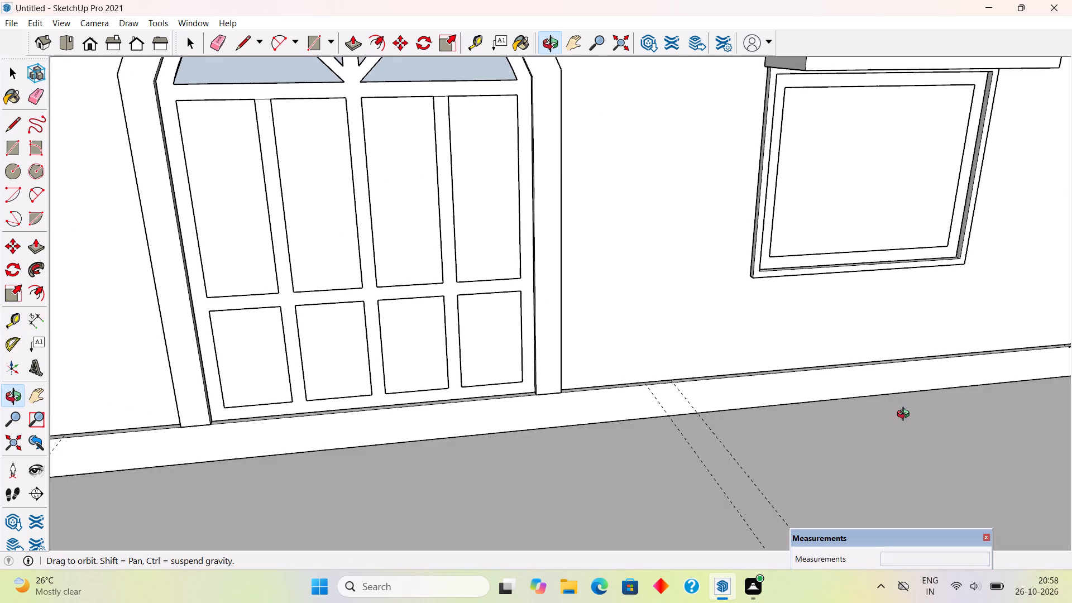
{"action": "middle_click_drag", "start_coordinate": [906, 415], "coordinate": [941, 432]}
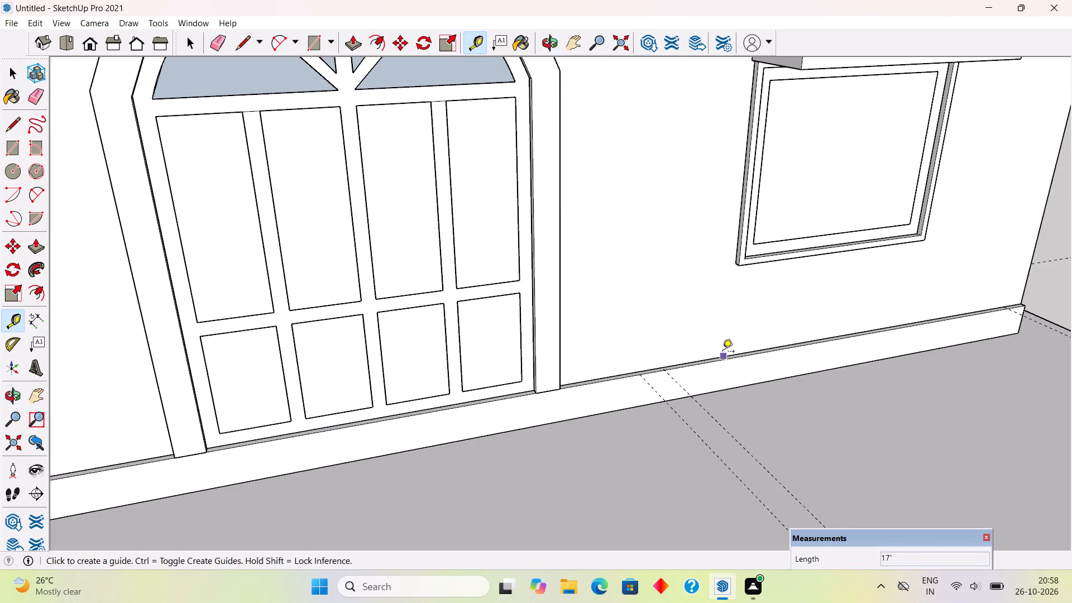
{"action": "left_click", "coordinate": [722, 352]}
{"action": "scroll", "coordinate": [721, 211], "scroll_direction": "down", "scroll_amount": 4}
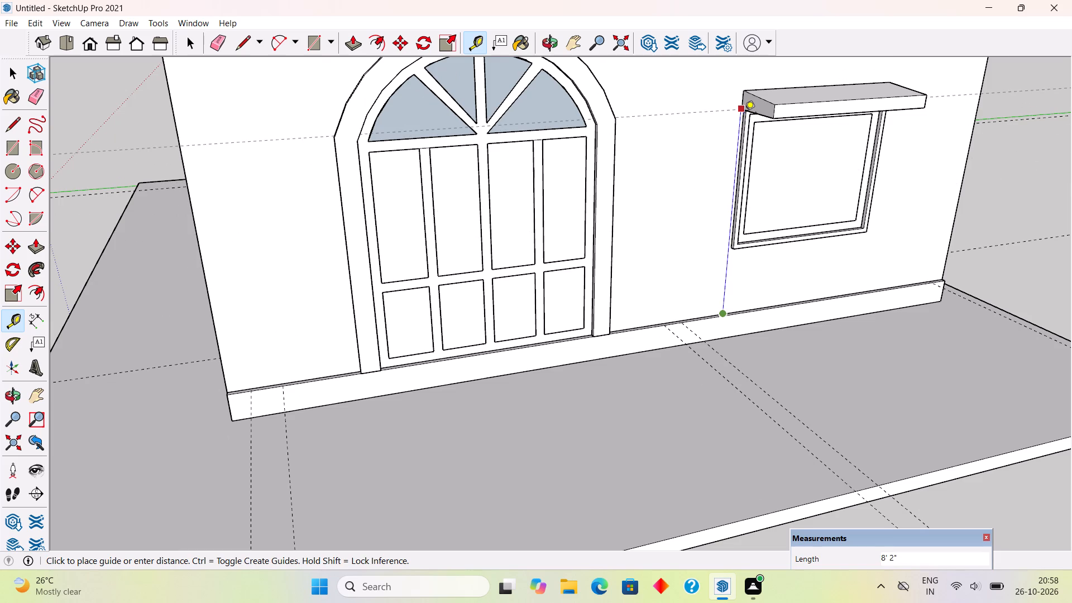
{"action": "scroll", "coordinate": [745, 114], "scroll_direction": "up", "scroll_amount": 4}
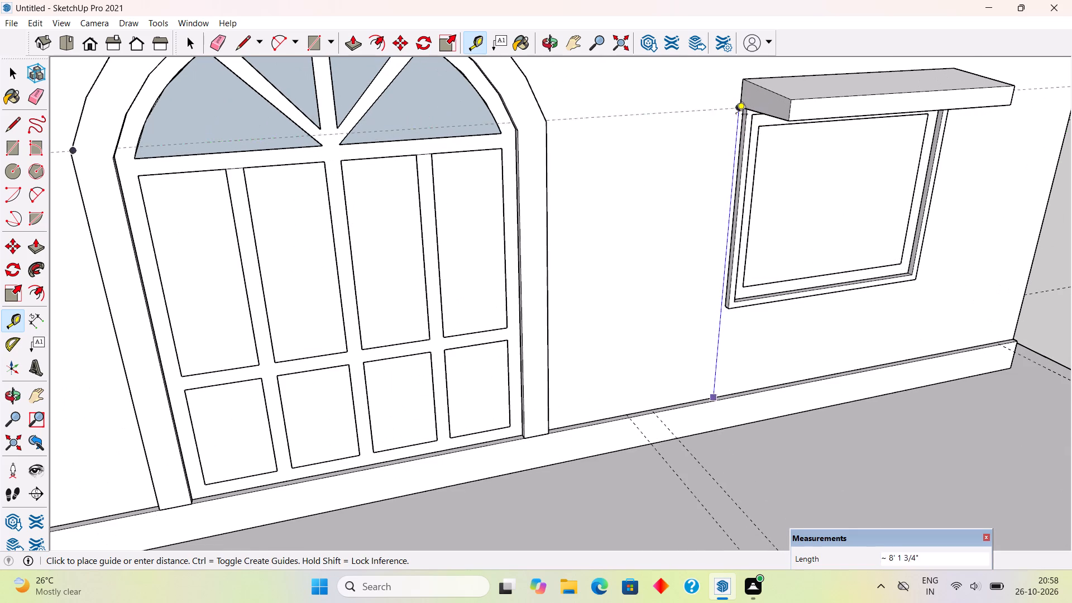
{"action": "scroll", "coordinate": [736, 119], "scroll_direction": "up", "scroll_amount": 3}
{"action": "key", "text": "space"}
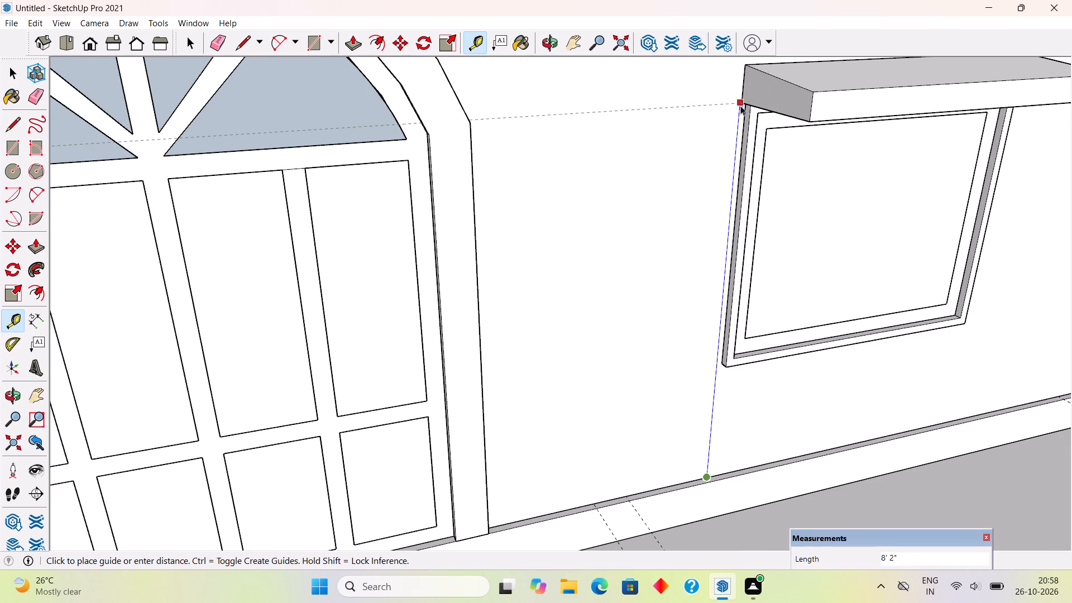
Place a horizontal guide across the new wall's outer face, 8' above the wall's bottom edge.
{"action": "scroll", "coordinate": [743, 124], "scroll_direction": "down", "scroll_amount": 5}
{"action": "scroll", "coordinate": [774, 242], "scroll_direction": "down", "scroll_amount": 12}
{"action": "middle_click_drag", "start_coordinate": [638, 257], "coordinate": [1007, 266]}
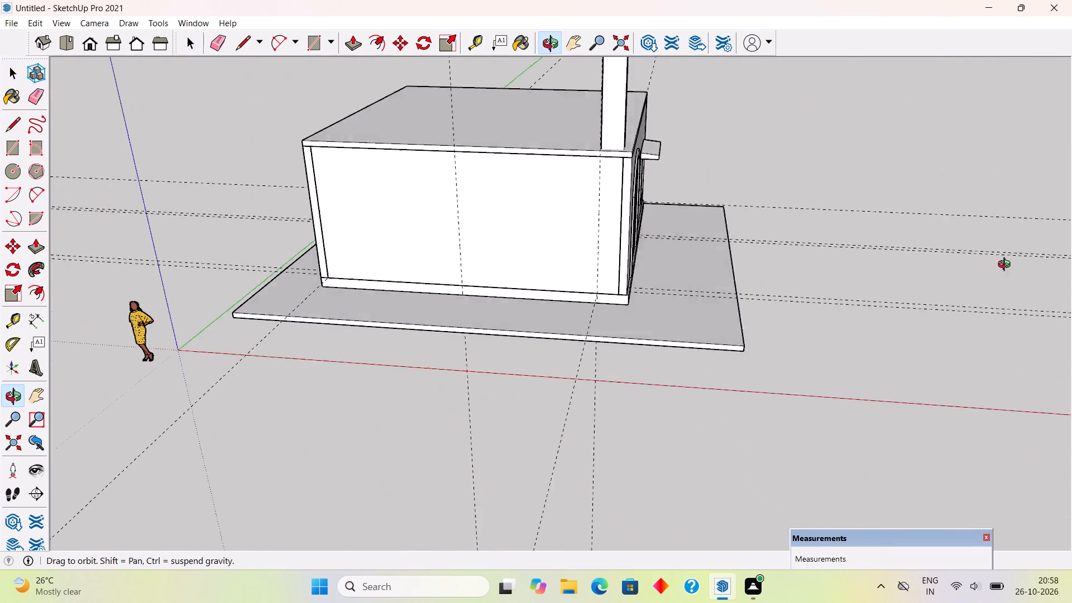
{"action": "middle_click_drag", "start_coordinate": [1007, 266], "coordinate": [1020, 264]}
{"action": "middle_click_drag", "start_coordinate": [634, 254], "coordinate": [695, 264]}
{"action": "scroll", "coordinate": [695, 264], "scroll_direction": "up", "scroll_amount": 3}
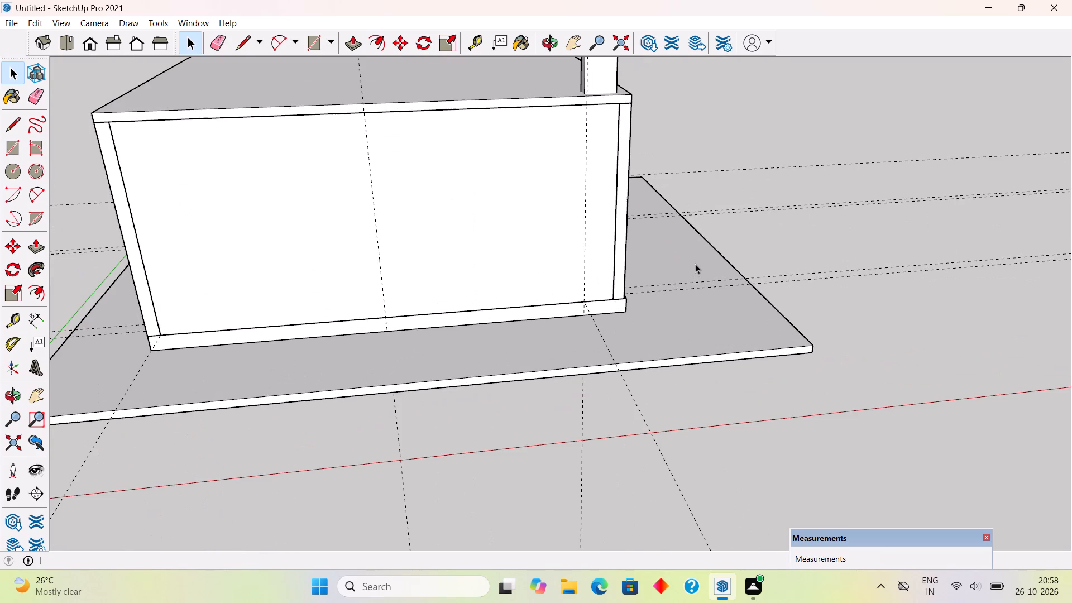
{"action": "key", "text": "t"}
{"action": "left_click", "coordinate": [567, 301]}
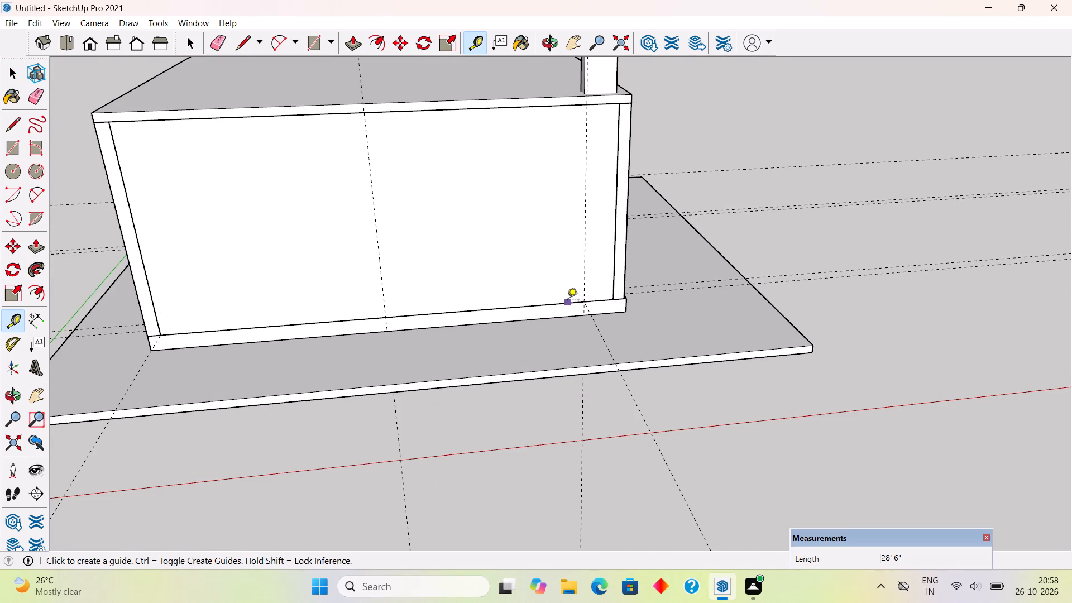
{"action": "type", "text": "8'"}
{"action": "key", "text": "Return"}
Inside the new wall's group, draw a 13' by 8' rectangle between the two vertical guides, from the horizontal guide to the base, and close the group.
{"action": "middle_click_drag", "start_coordinate": [635, 293], "coordinate": [594, 183]}
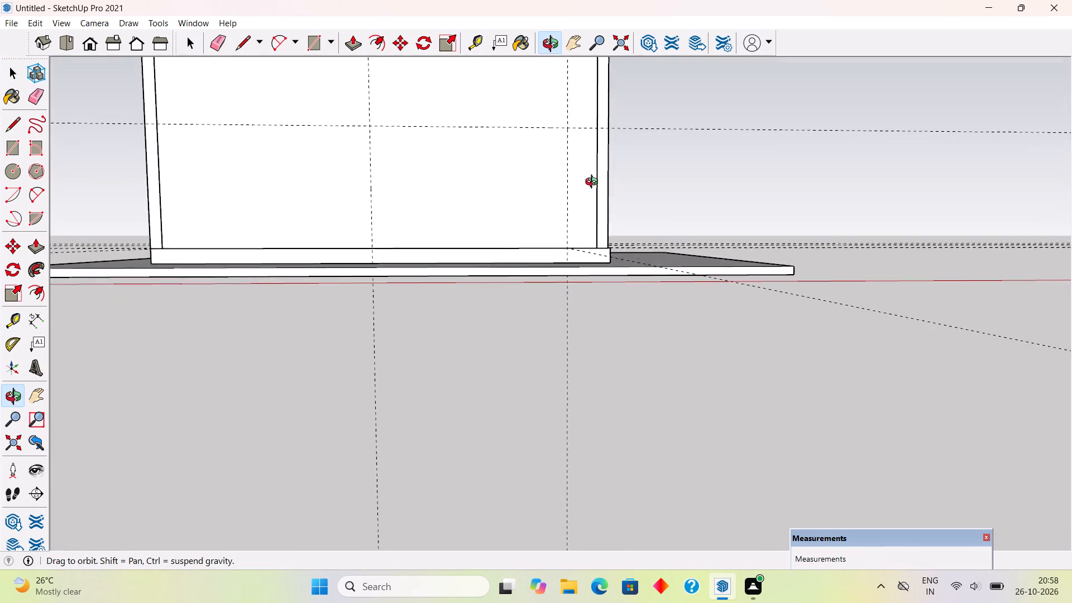
{"action": "middle_click_drag", "start_coordinate": [594, 183], "coordinate": [692, 270]}
{"action": "key", "text": "space"}
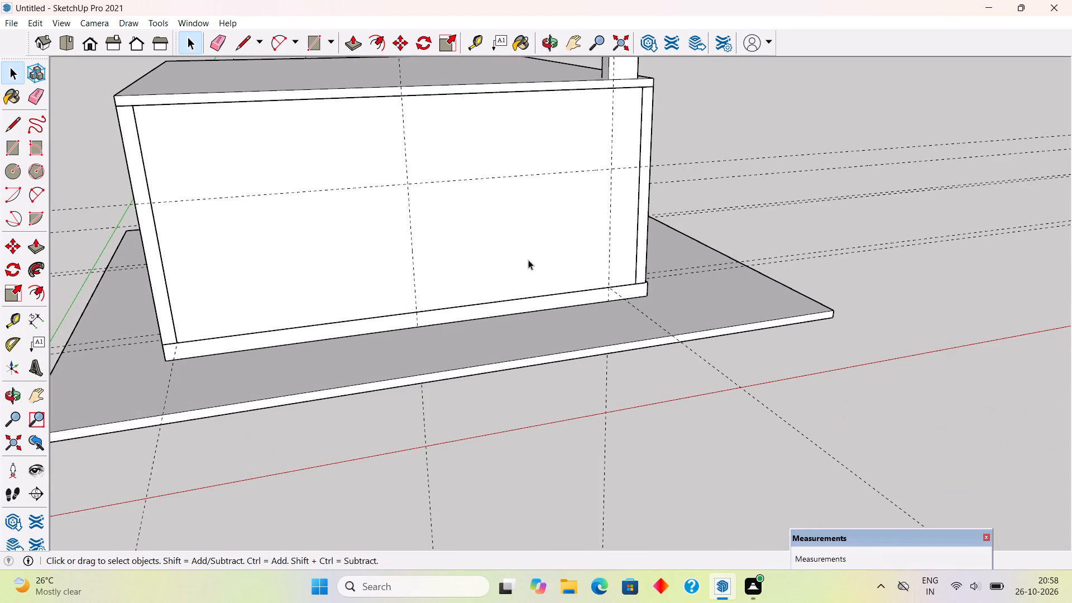
{"action": "triple_click", "coordinate": [523, 251]}
{"action": "key", "text": "r"}
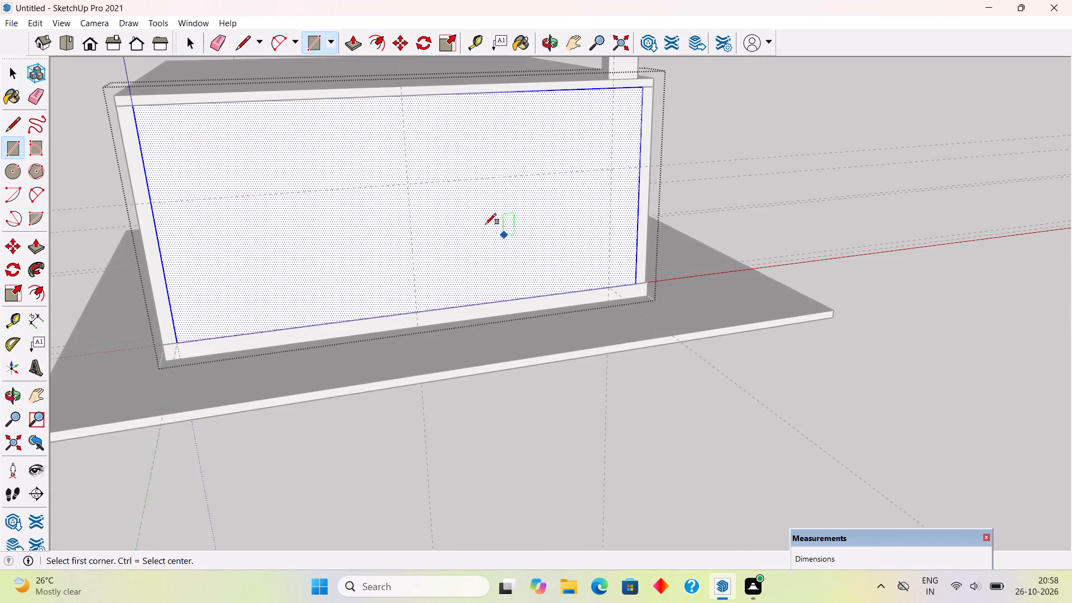
{"action": "left_click", "coordinate": [410, 183]}
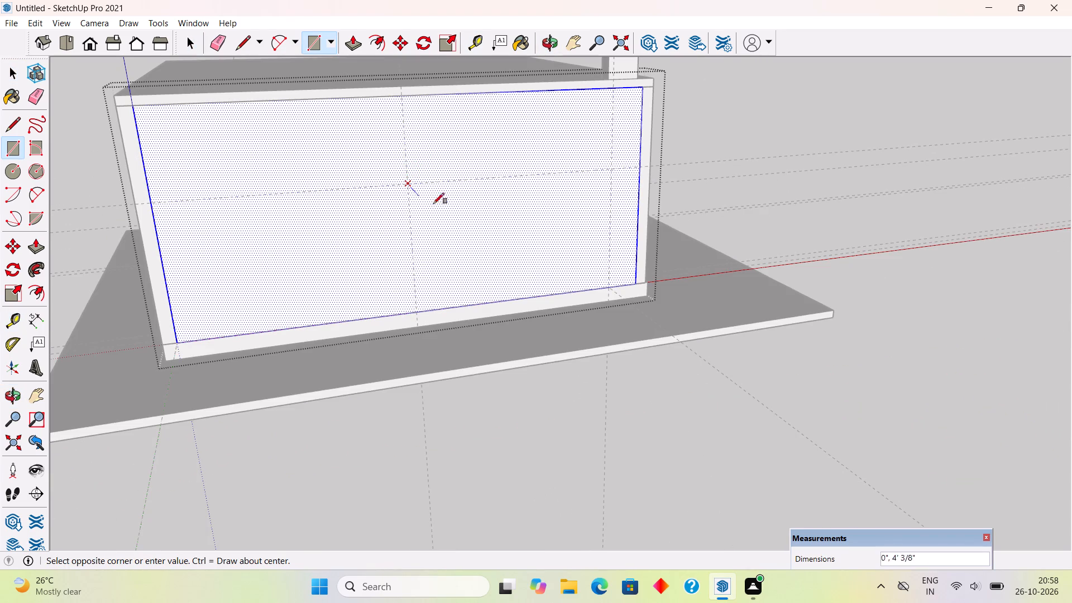
{"action": "scroll", "coordinate": [611, 288], "scroll_direction": "up", "scroll_amount": 6}
{"action": "left_click", "coordinate": [611, 285]}
{"action": "scroll", "coordinate": [609, 290], "scroll_direction": "down", "scroll_amount": 3}
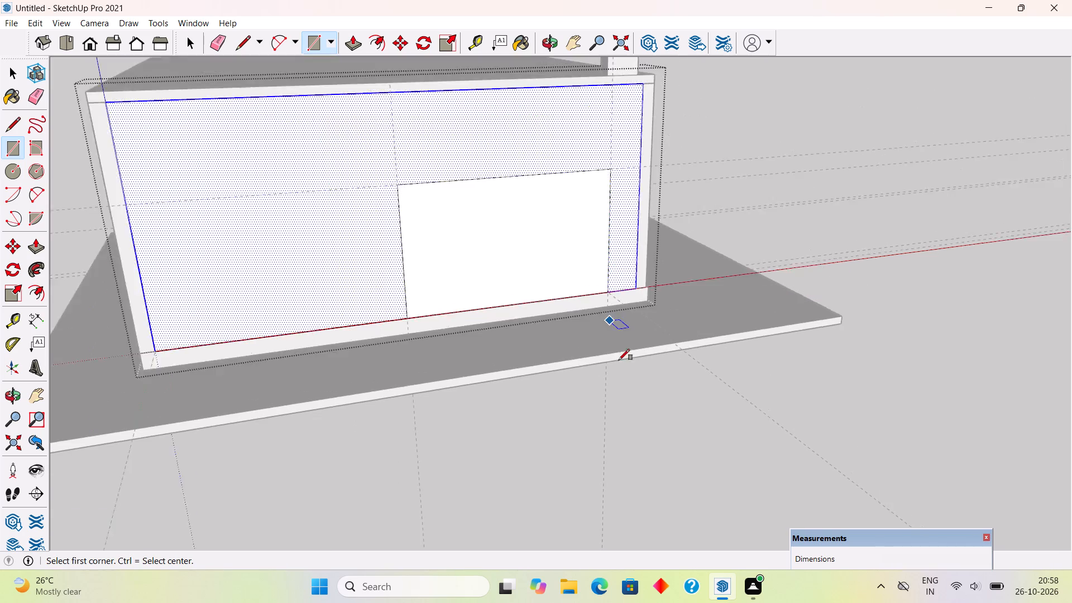
{"action": "scroll", "coordinate": [619, 360], "scroll_direction": "down", "scroll_amount": 8}
{"action": "key", "text": "space"}
{"action": "middle_click_drag", "start_coordinate": [690, 206], "coordinate": [411, 214]}
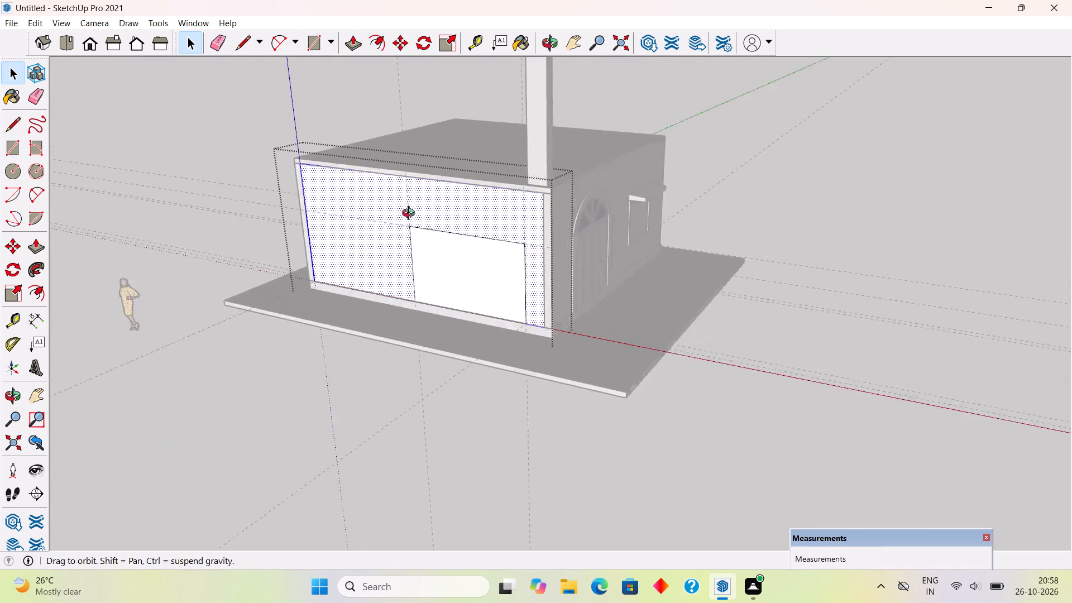
{"action": "middle_click_drag", "start_coordinate": [411, 214], "coordinate": [369, 219]}
{"action": "scroll", "coordinate": [659, 259], "scroll_direction": "up", "scroll_amount": 2}
{"action": "left_click", "coordinate": [819, 202]}
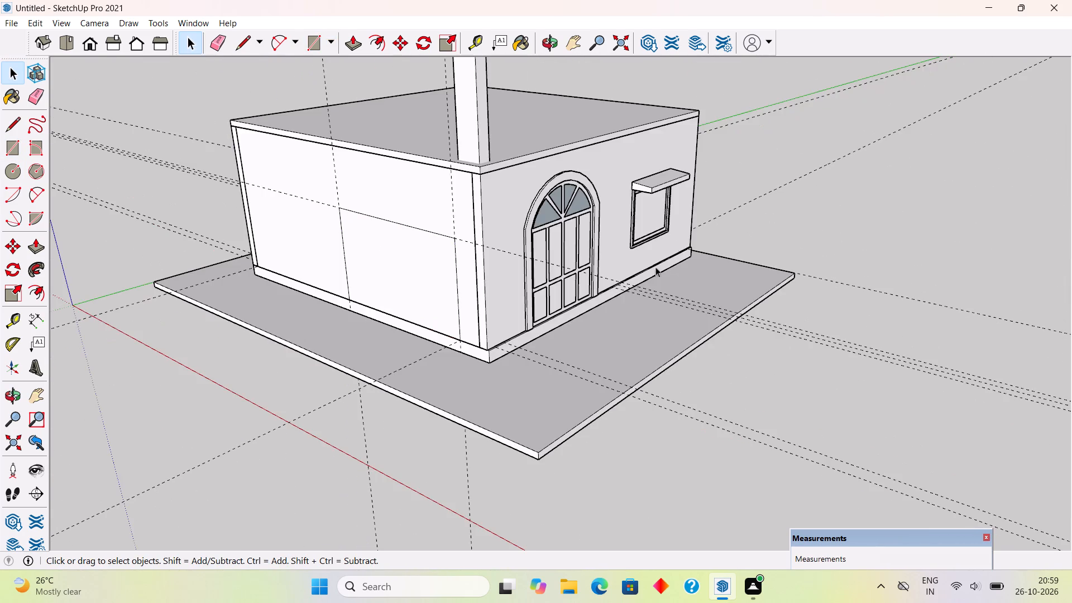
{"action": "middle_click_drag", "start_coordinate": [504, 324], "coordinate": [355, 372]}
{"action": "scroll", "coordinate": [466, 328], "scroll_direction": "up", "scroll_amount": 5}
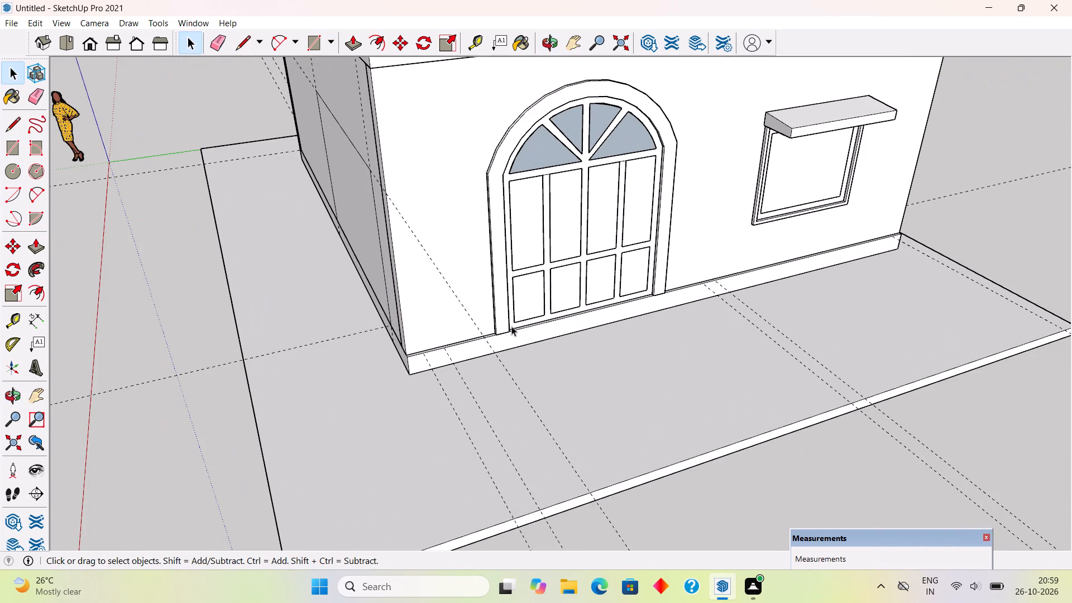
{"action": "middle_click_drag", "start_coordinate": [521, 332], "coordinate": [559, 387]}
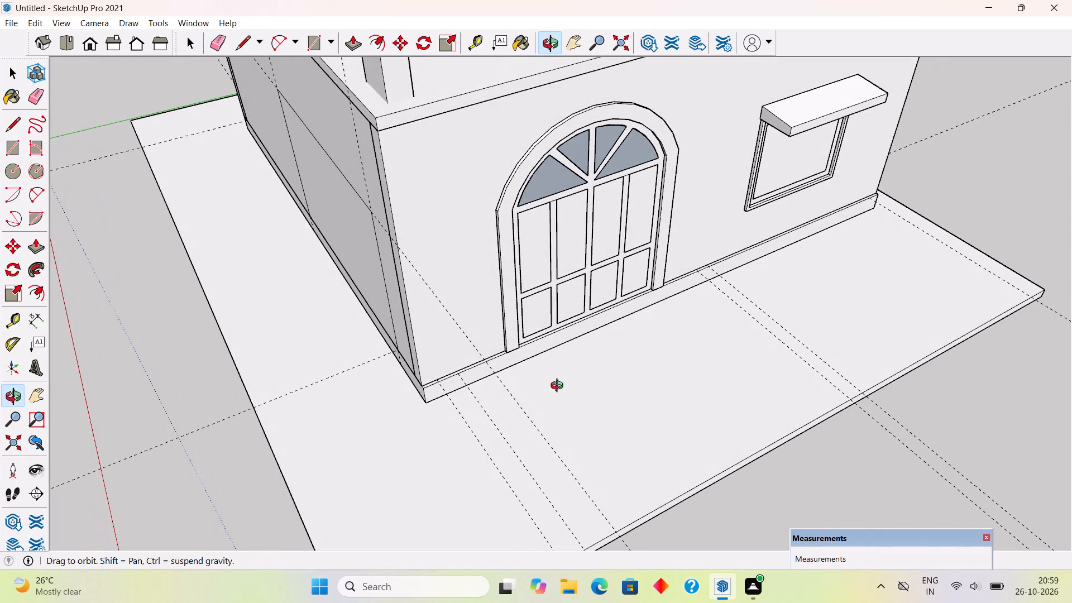
Place a horizontal guide on the arched door's wall, from its base up to the top of the door's outer arch.
{"action": "middle_click_drag", "start_coordinate": [559, 387], "coordinate": [560, 390]}
{"action": "key", "text": "t"}
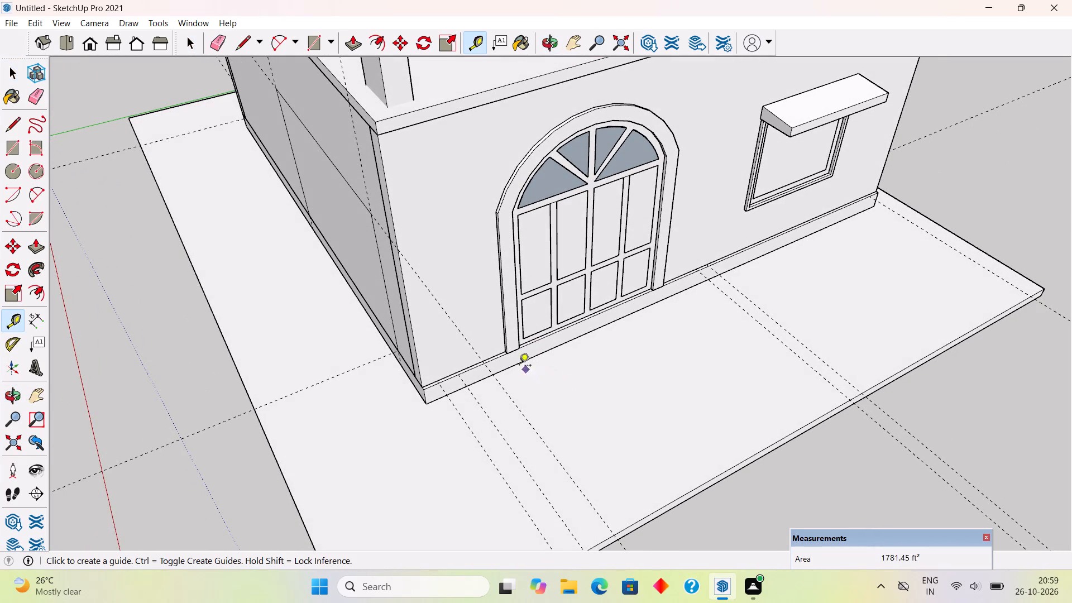
{"action": "scroll", "coordinate": [506, 357], "scroll_direction": "up", "scroll_amount": 10}
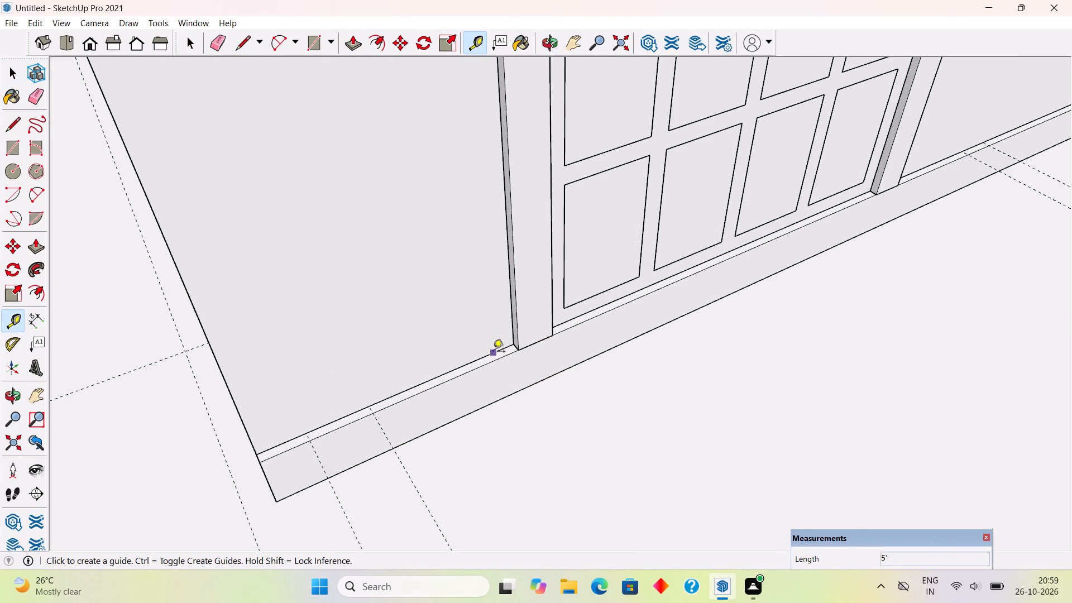
{"action": "left_click", "coordinate": [493, 352]}
{"action": "scroll", "coordinate": [493, 352], "scroll_direction": "down", "scroll_amount": 12}
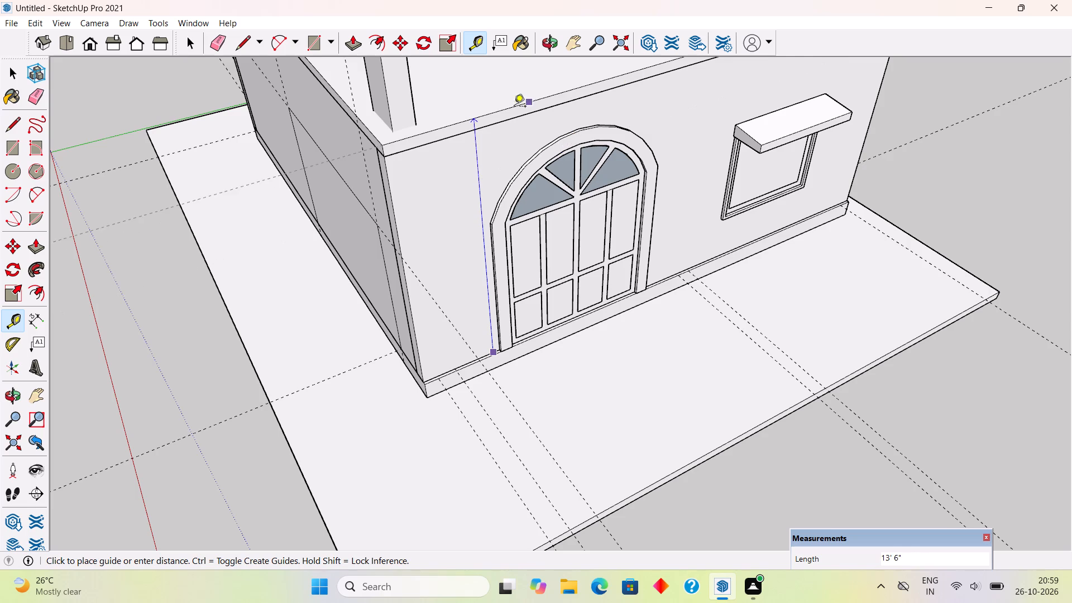
{"action": "scroll", "coordinate": [564, 135], "scroll_direction": "up", "scroll_amount": 9}
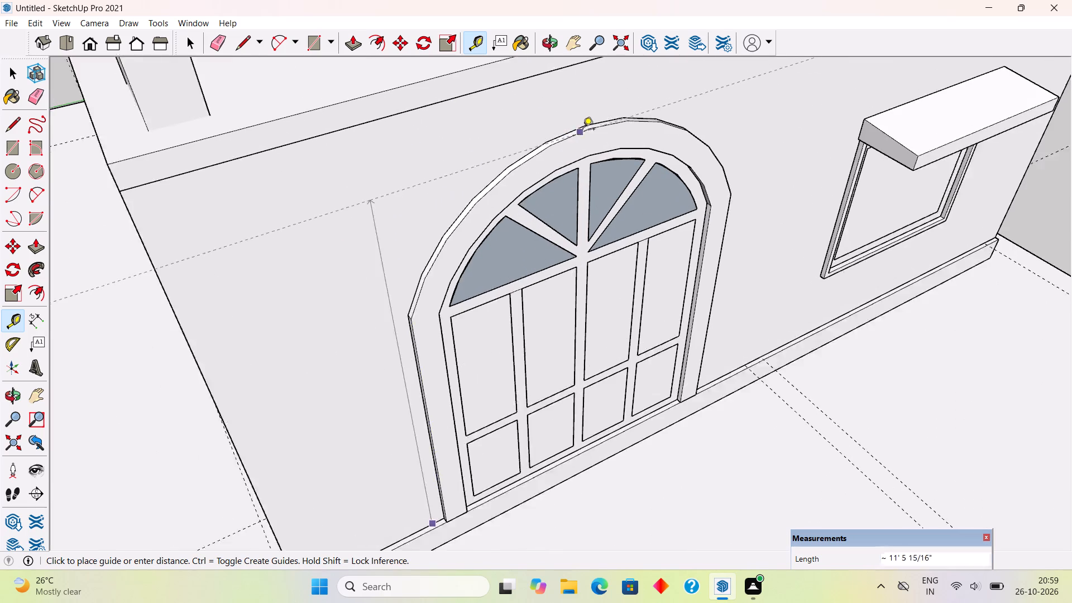
{"action": "scroll", "coordinate": [583, 130], "scroll_direction": "up", "scroll_amount": 3}
{"action": "left_click", "coordinate": [583, 120]}
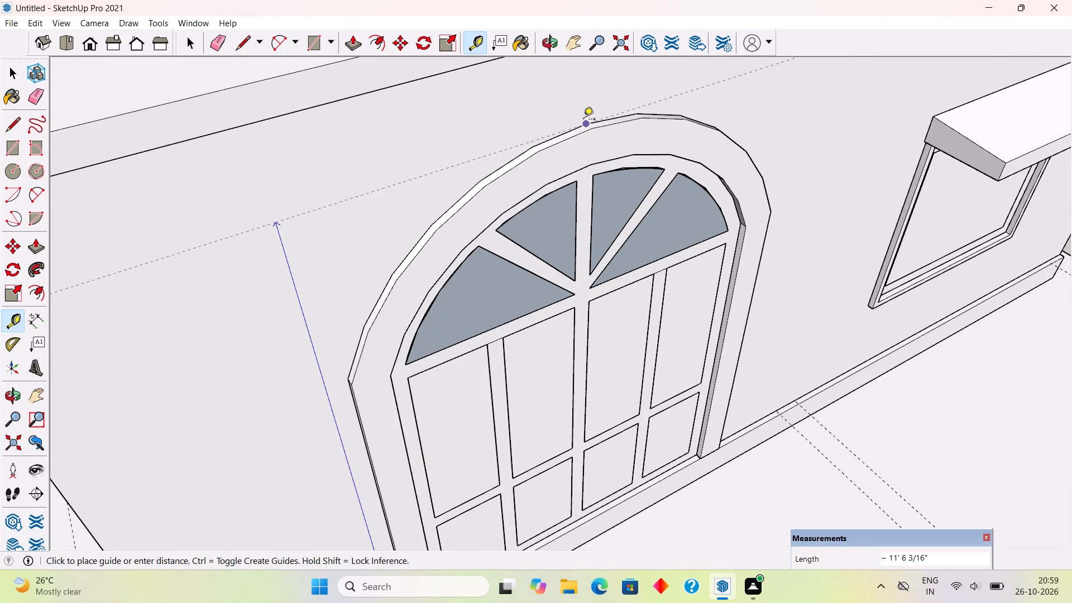
Place a horizontal guide across the new wall's outer face, about 11' 6 3/16" above its base, level with the door arch guide.
{"action": "scroll", "coordinate": [612, 269], "scroll_direction": "down", "scroll_amount": 14}
{"action": "middle_click_drag", "start_coordinate": [483, 353], "coordinate": [743, 352]}
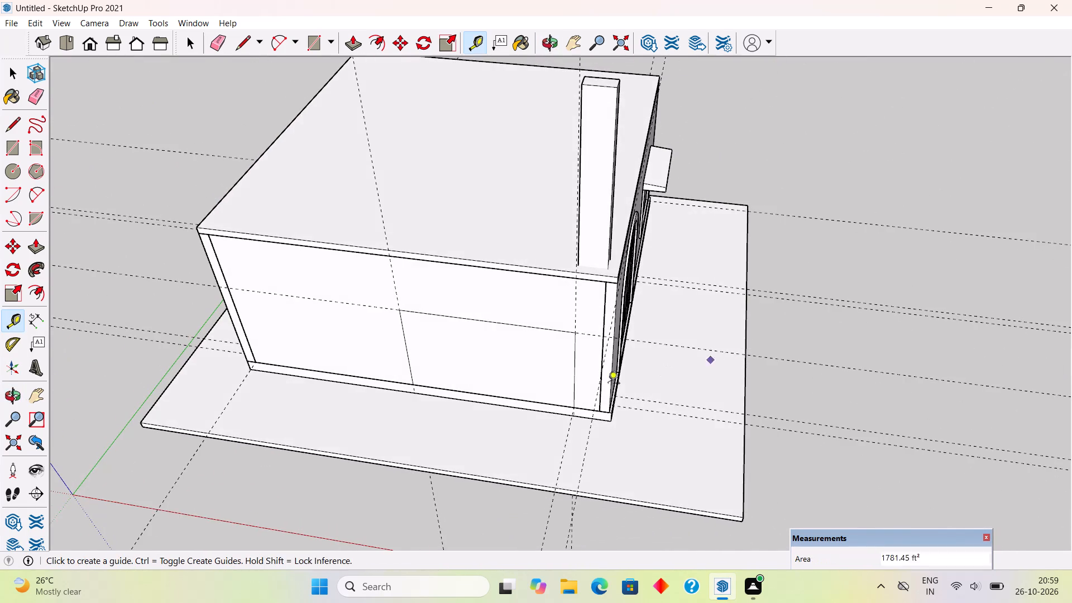
{"action": "middle_click_drag", "start_coordinate": [564, 389], "coordinate": [682, 333]}
{"action": "scroll", "coordinate": [607, 361], "scroll_direction": "up", "scroll_amount": 1}
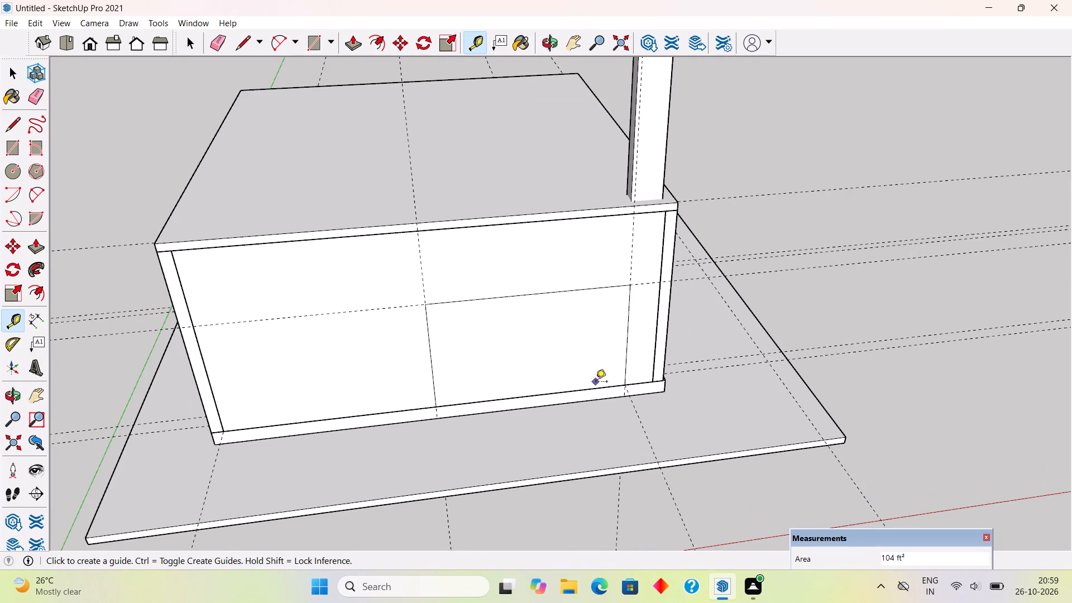
{"action": "left_click", "coordinate": [596, 390]}
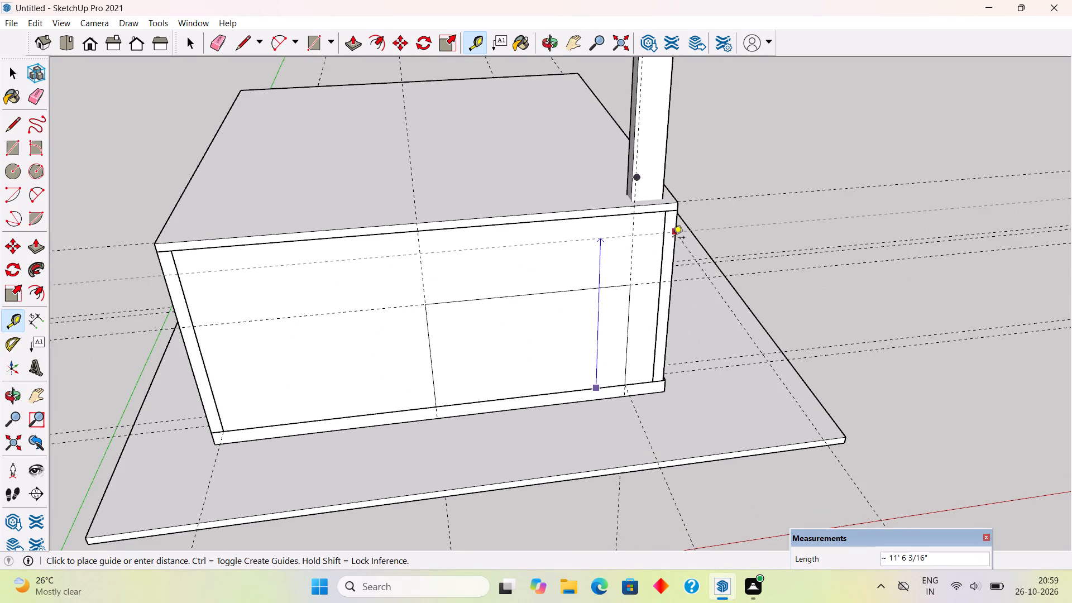
{"action": "left_click", "coordinate": [674, 236]}
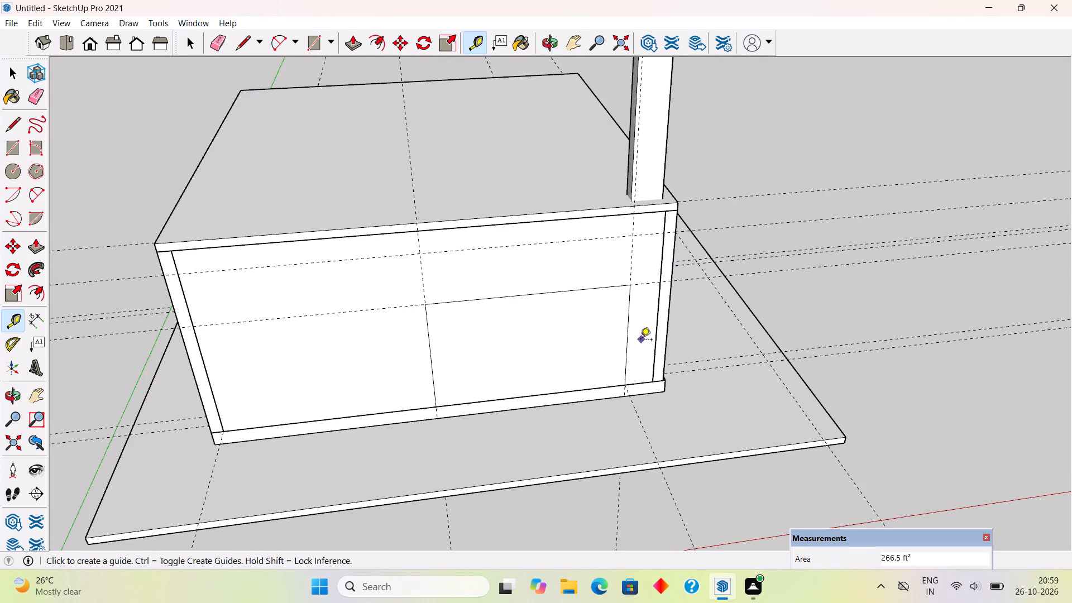
{"action": "key", "text": "space"}
Inside the new wall's group, draw an arc between the rectangle's top corners, bulging about 3' 6 3/16" up to the upper guide.
{"action": "middle_click_drag", "start_coordinate": [571, 307], "coordinate": [402, 185]}
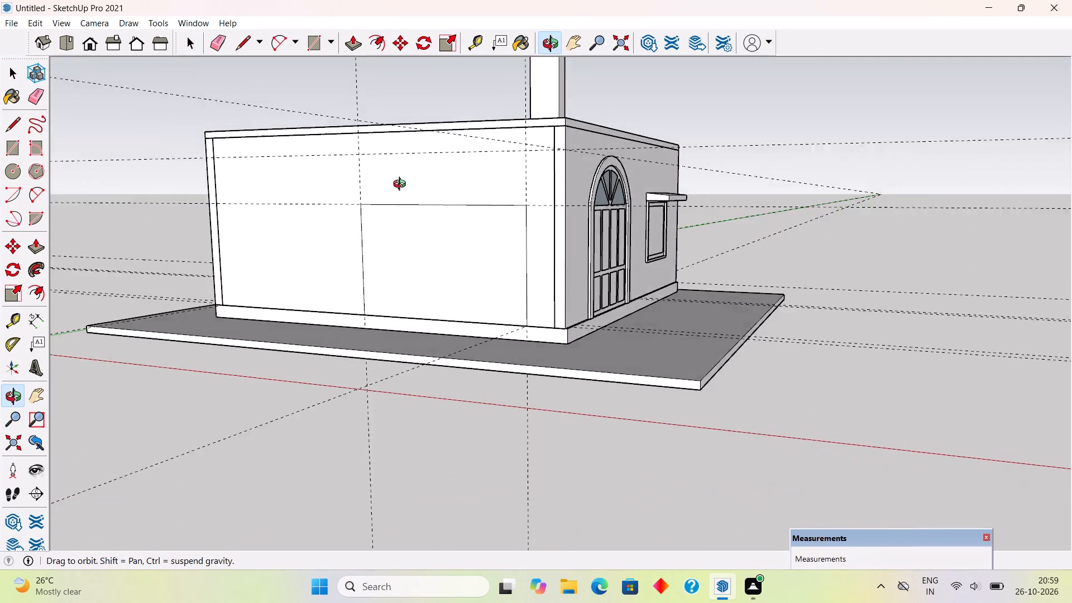
{"action": "middle_click_drag", "start_coordinate": [402, 185], "coordinate": [543, 238]}
{"action": "scroll", "coordinate": [543, 238], "scroll_direction": "up", "scroll_amount": 2}
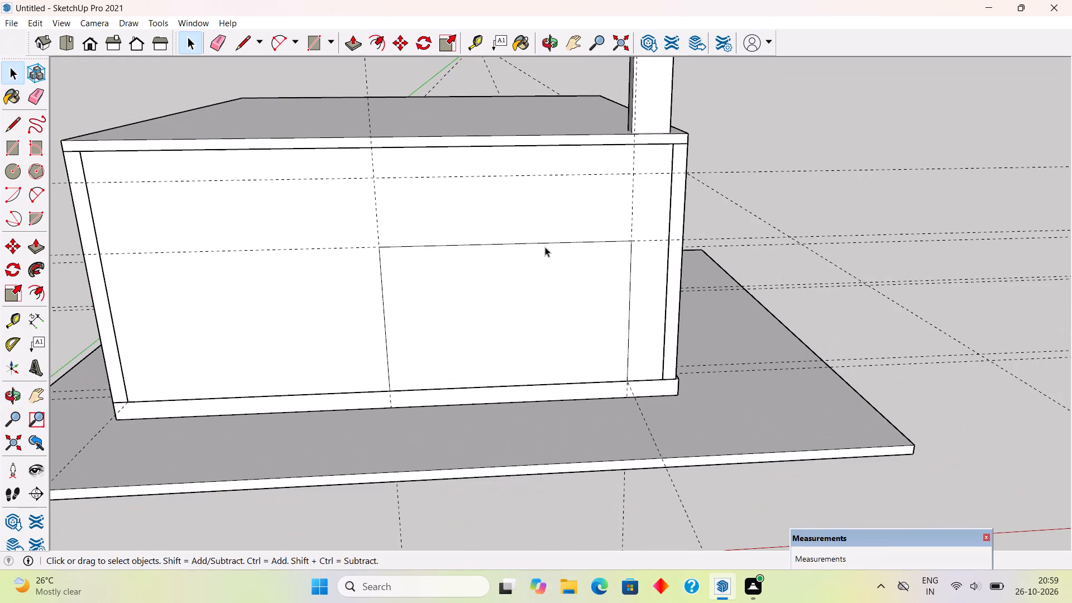
{"action": "middle_click_drag", "start_coordinate": [554, 264], "coordinate": [569, 249]}
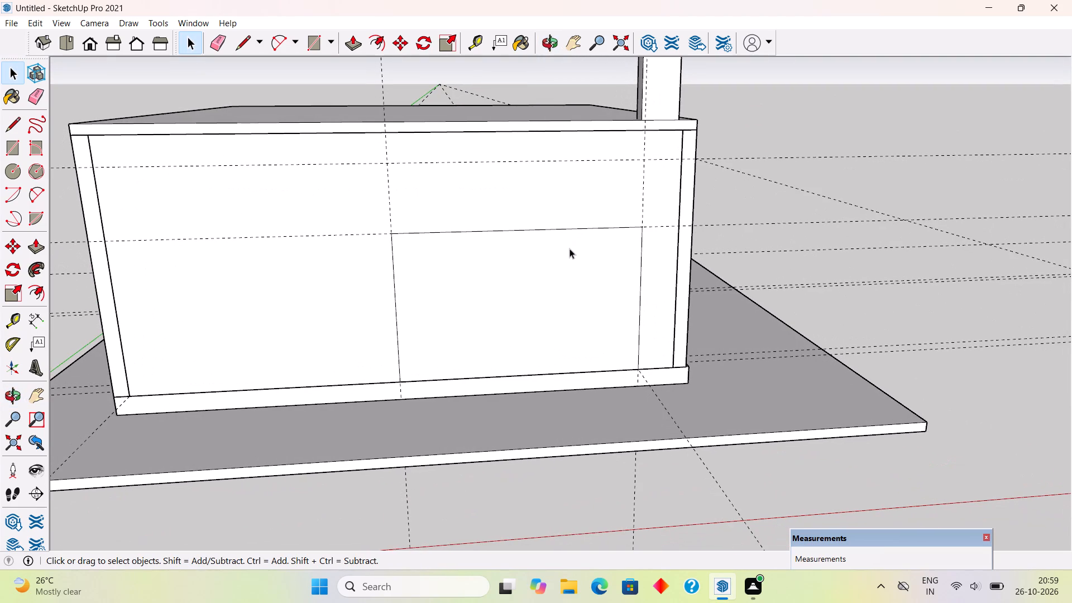
{"action": "key", "text": "a"}
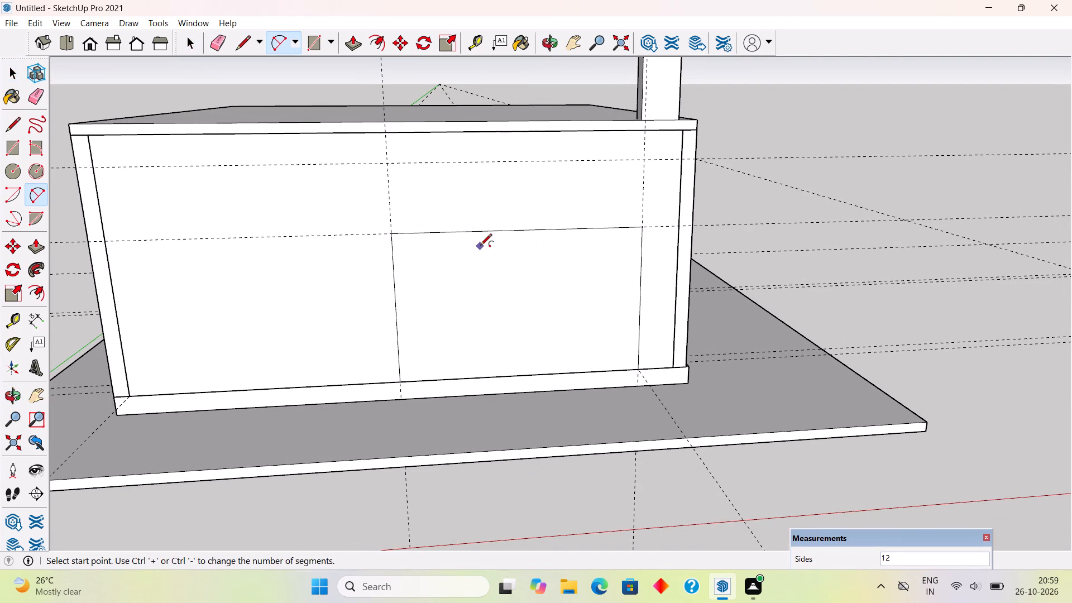
{"action": "key", "text": "space"}
{"action": "triple_click", "coordinate": [480, 214]}
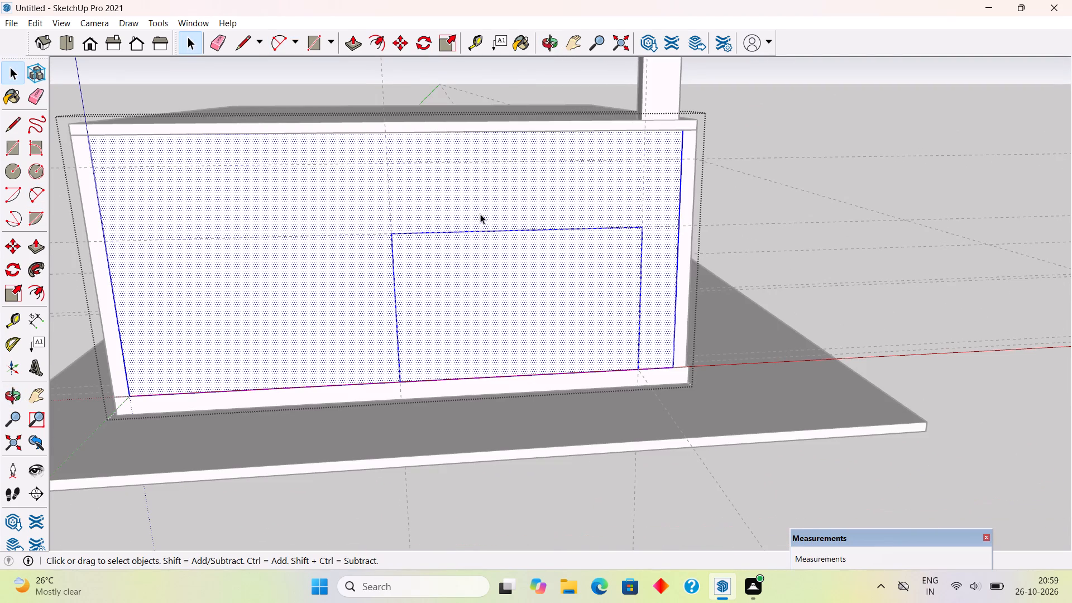
{"action": "left_click", "coordinate": [479, 260]}
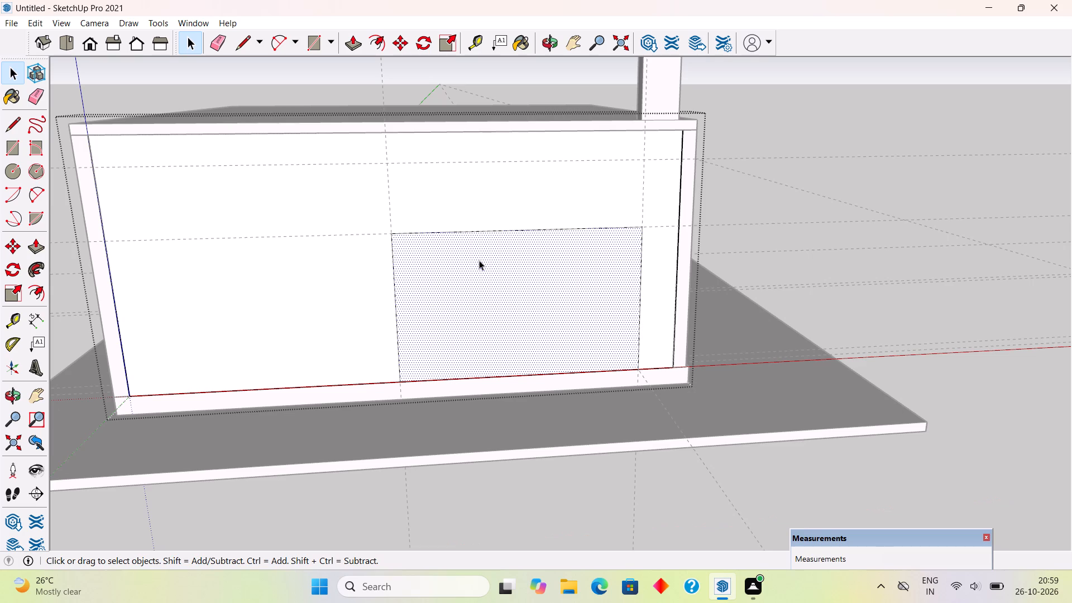
{"action": "key", "text": "a"}
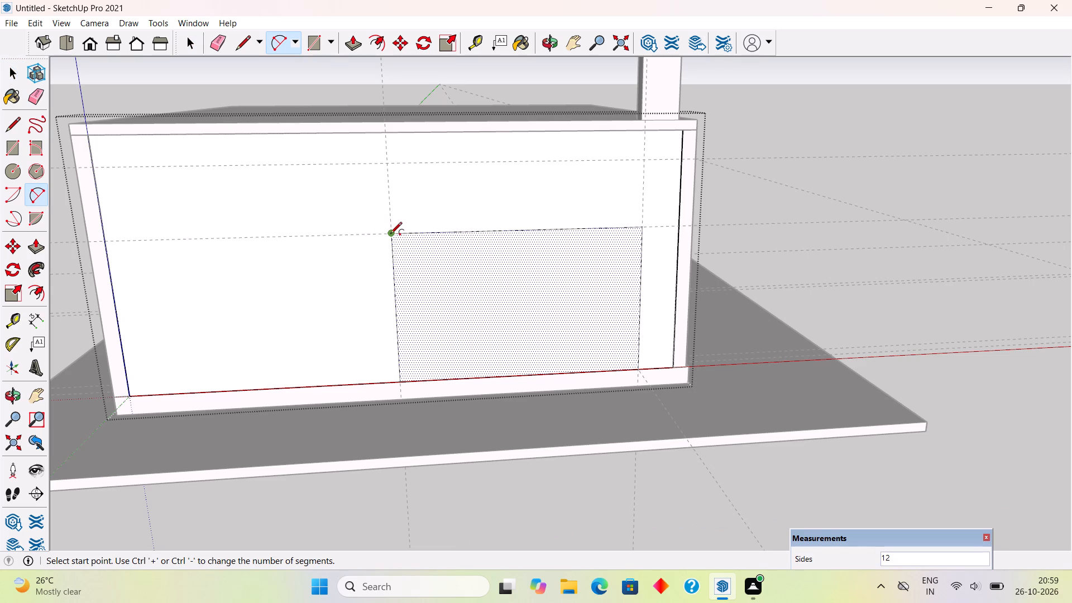
{"action": "left_click", "coordinate": [390, 234]}
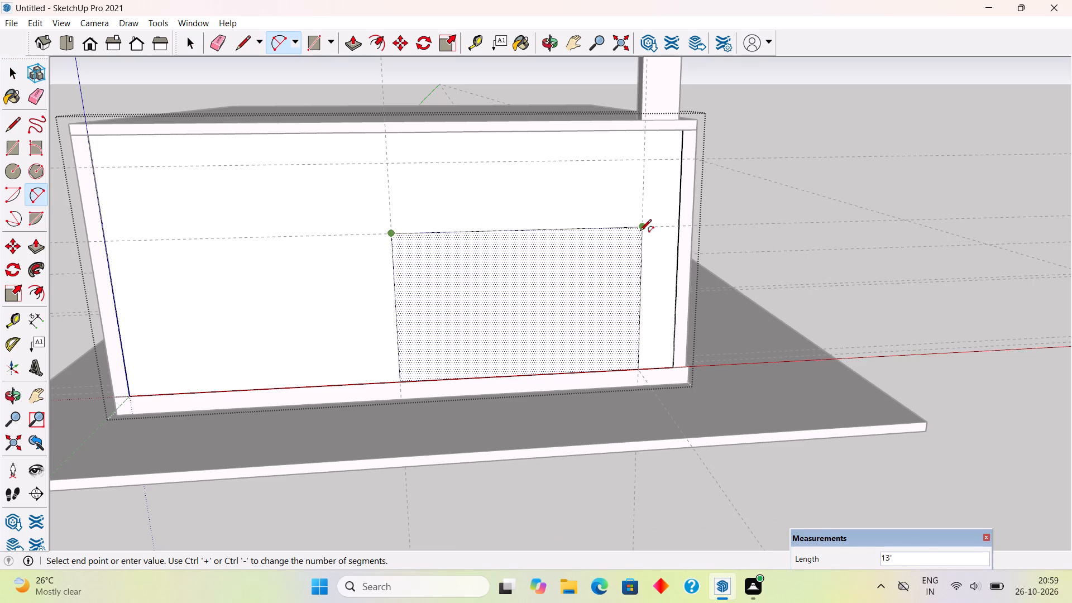
{"action": "left_click", "coordinate": [640, 232]}
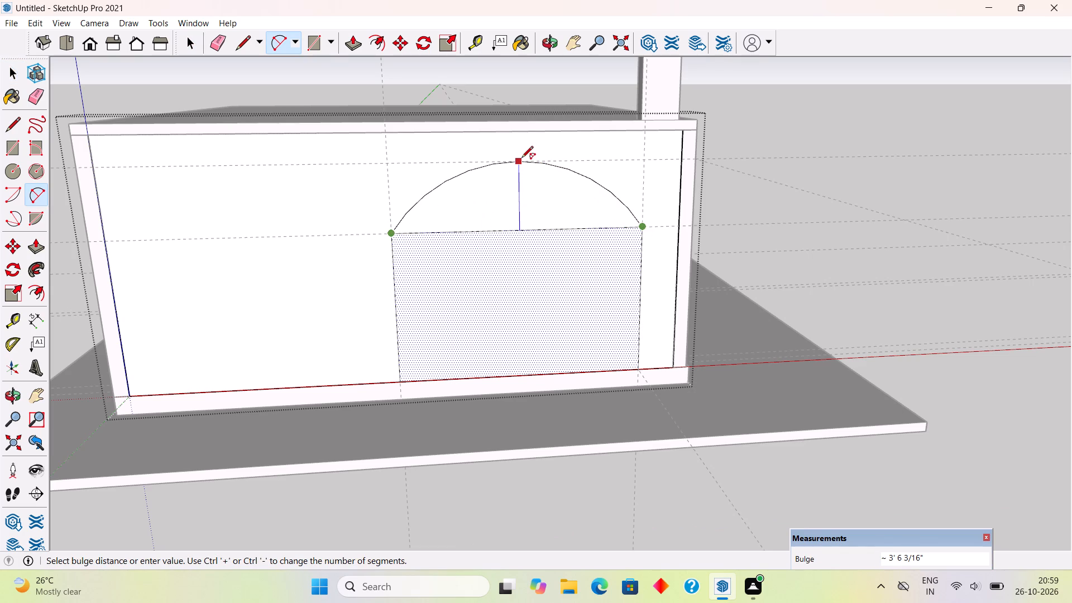
{"action": "left_click", "coordinate": [521, 159]}
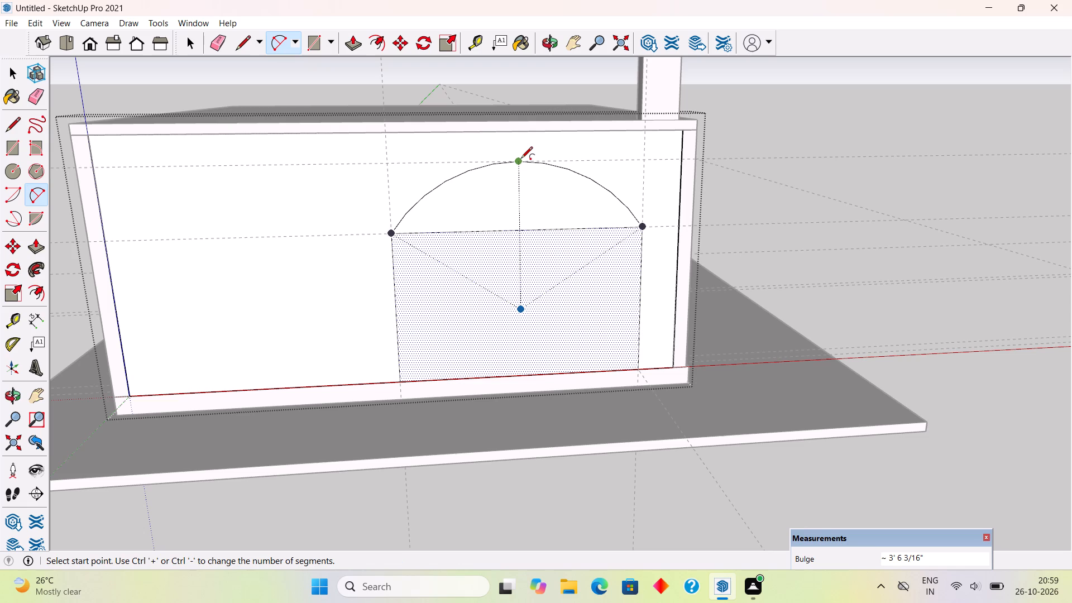
Delete the straight edge between the arc and the rectangle, and select the merged arched face.
{"action": "key", "text": "space"}
{"action": "left_click", "coordinate": [538, 228]}
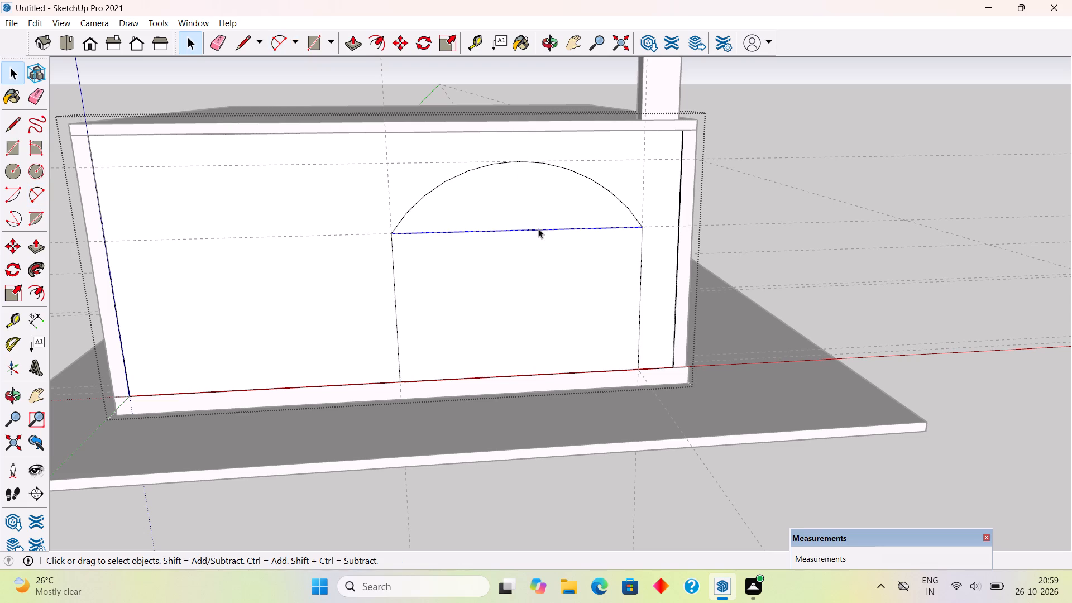
{"action": "key", "text": "Delete"}
{"action": "left_click", "coordinate": [526, 359]}
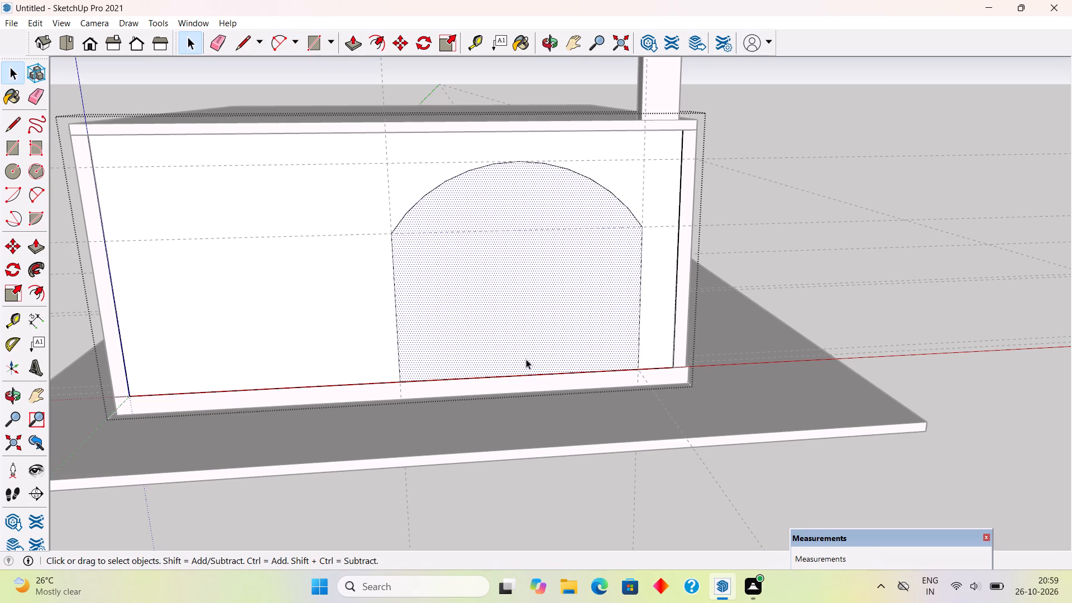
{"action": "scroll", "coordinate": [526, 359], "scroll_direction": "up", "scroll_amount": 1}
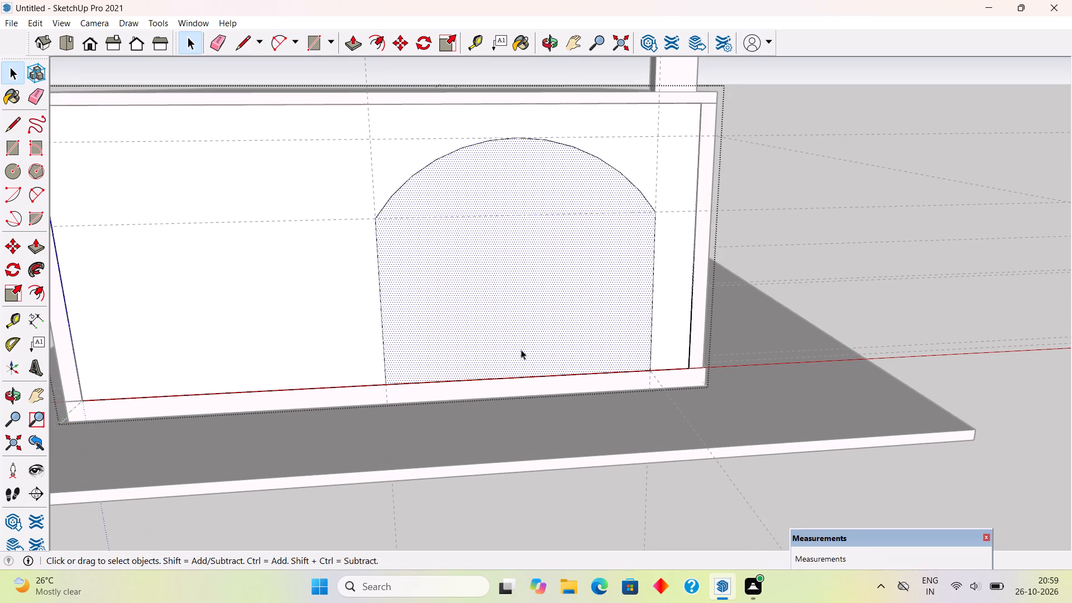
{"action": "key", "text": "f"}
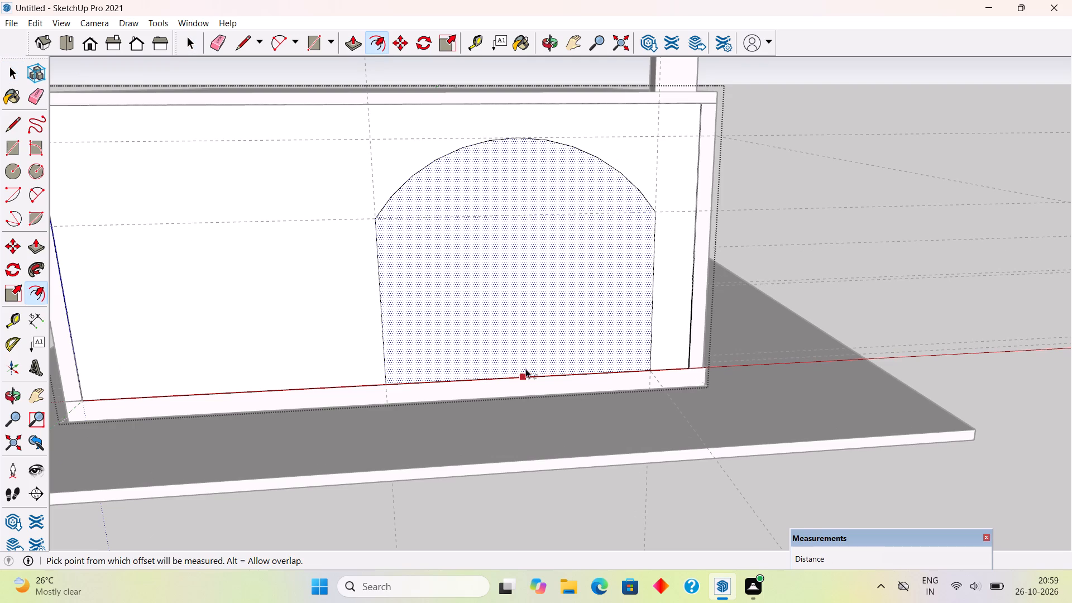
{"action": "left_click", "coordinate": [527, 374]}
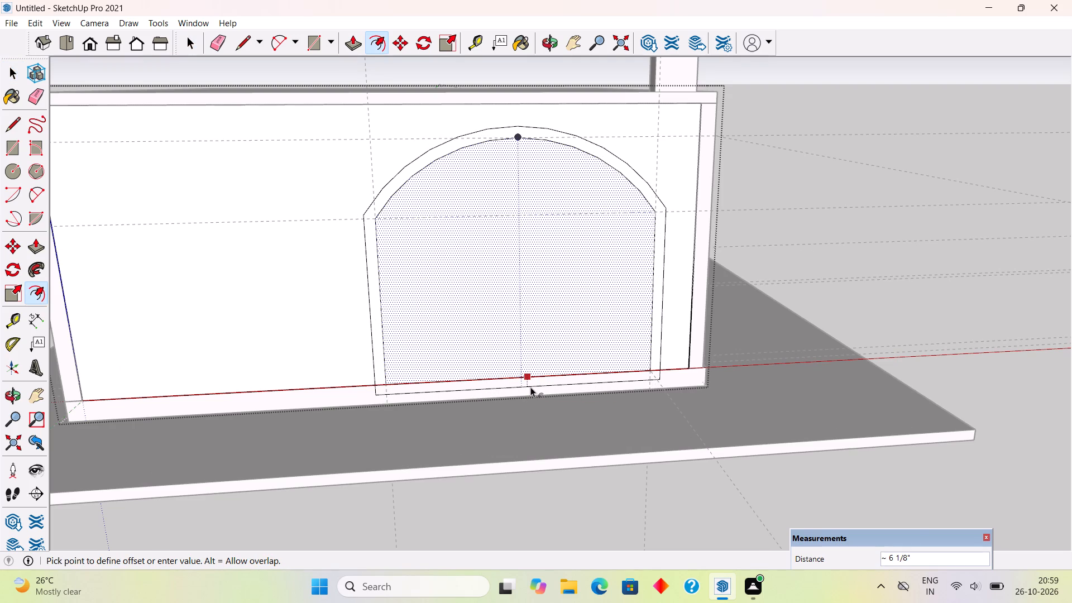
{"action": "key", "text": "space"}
Measure the width of the existing arched door's outer frame.
{"action": "middle_click_drag", "start_coordinate": [658, 343], "coordinate": [570, 327]}
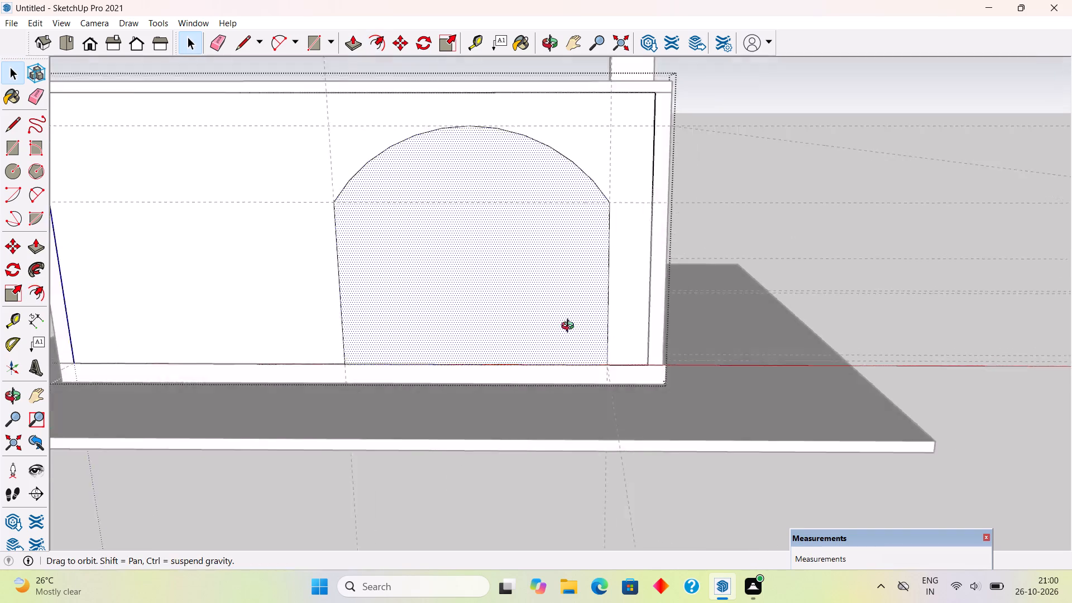
{"action": "middle_click_drag", "start_coordinate": [570, 327], "coordinate": [313, 348]}
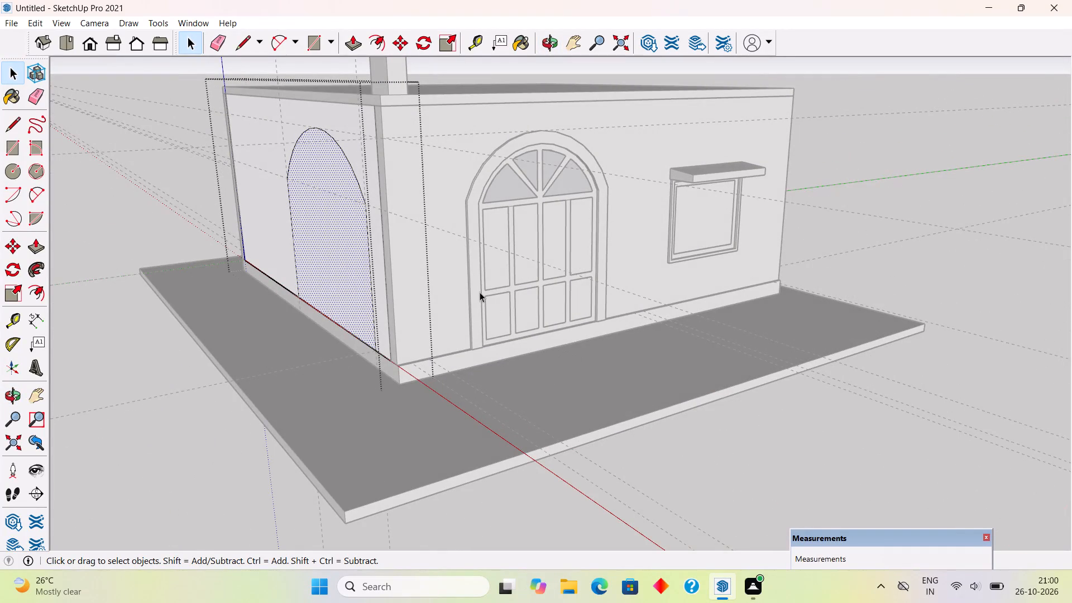
{"action": "scroll", "coordinate": [500, 239], "scroll_direction": "up", "scroll_amount": 5}
{"action": "scroll", "coordinate": [458, 310], "scroll_direction": "up", "scroll_amount": 1}
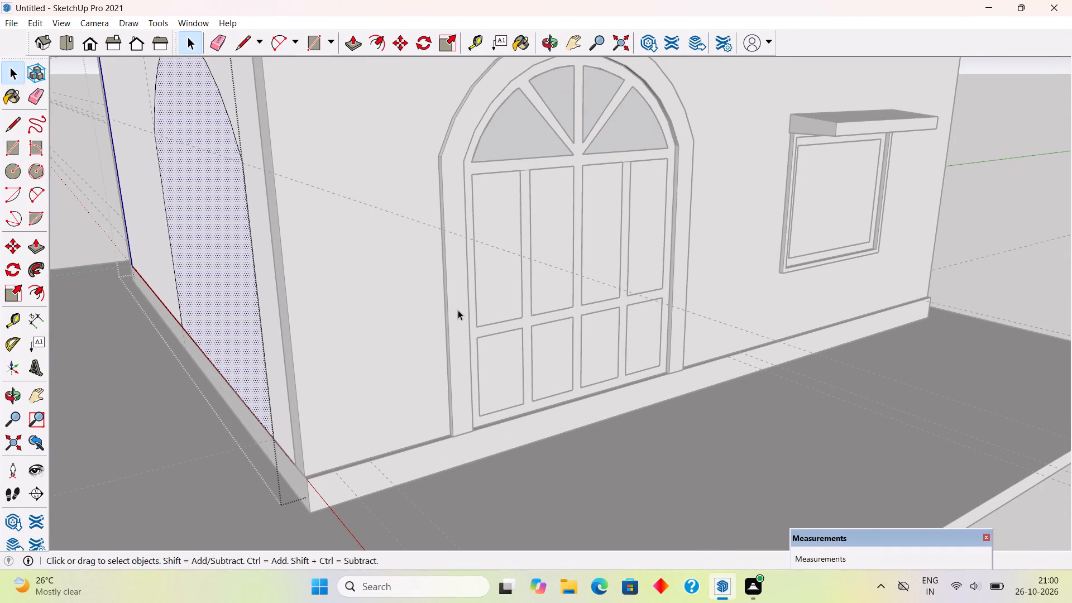
{"action": "key", "text": "t"}
{"action": "scroll", "coordinate": [451, 315], "scroll_direction": "up", "scroll_amount": 2}
{"action": "left_click", "coordinate": [451, 315]}
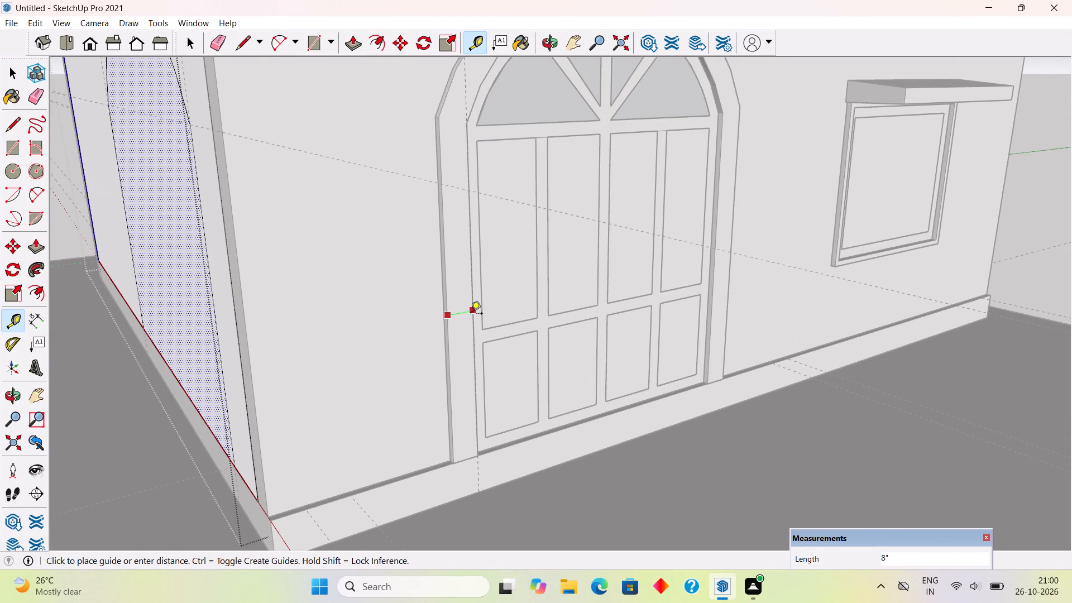
{"action": "key", "text": "space"}
Offset the arched face's outline outward by 8" on the new wall.
{"action": "scroll", "coordinate": [471, 314], "scroll_direction": "down", "scroll_amount": 6}
{"action": "middle_click_drag", "start_coordinate": [447, 419], "coordinate": [631, 409]}
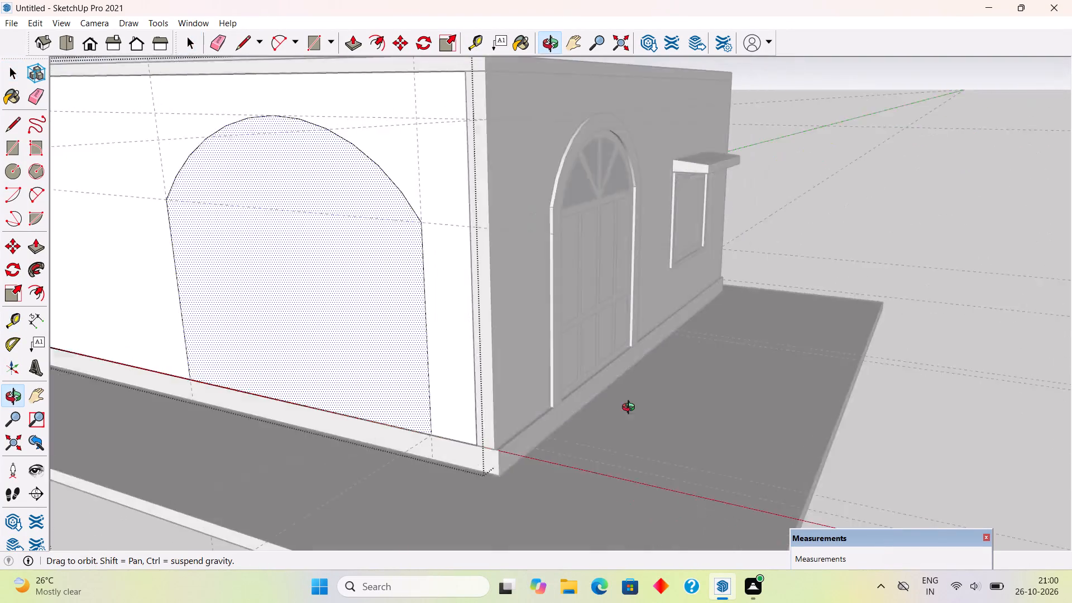
{"action": "middle_click_drag", "start_coordinate": [631, 409], "coordinate": [744, 419]}
{"action": "middle_click_drag", "start_coordinate": [500, 438], "coordinate": [581, 418]}
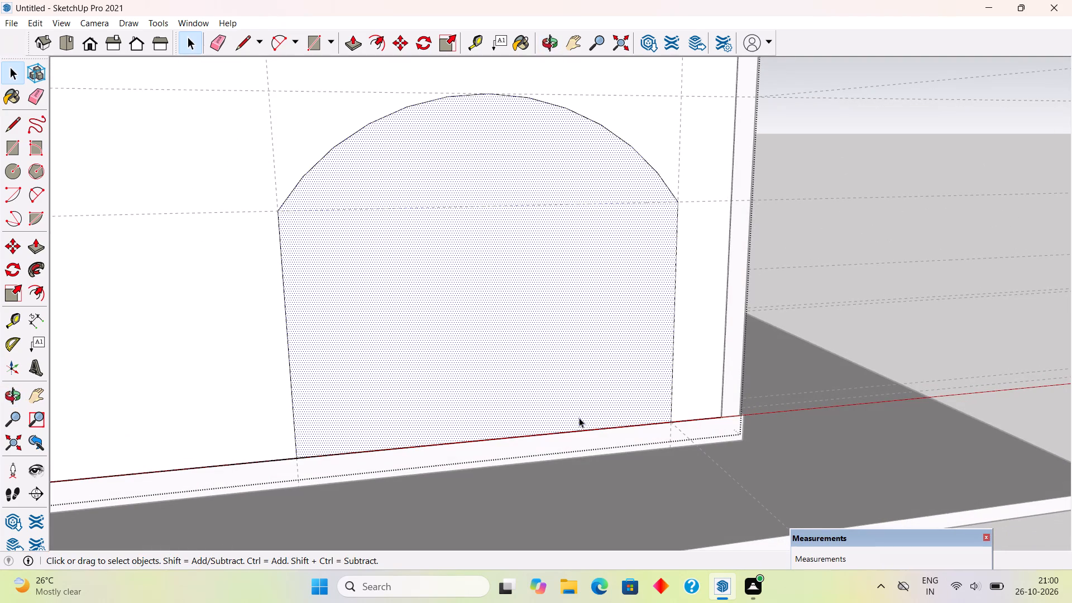
{"action": "key", "text": "f"}
{"action": "left_click", "coordinate": [528, 416]}
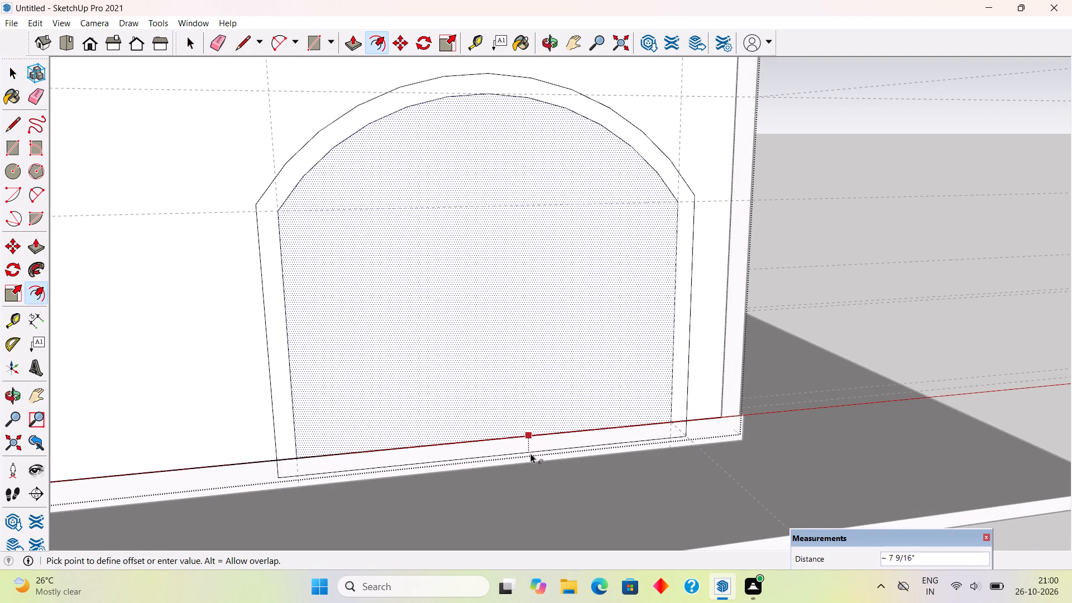
{"action": "type", "text": "8\""}
{"action": "key", "text": "Return"}
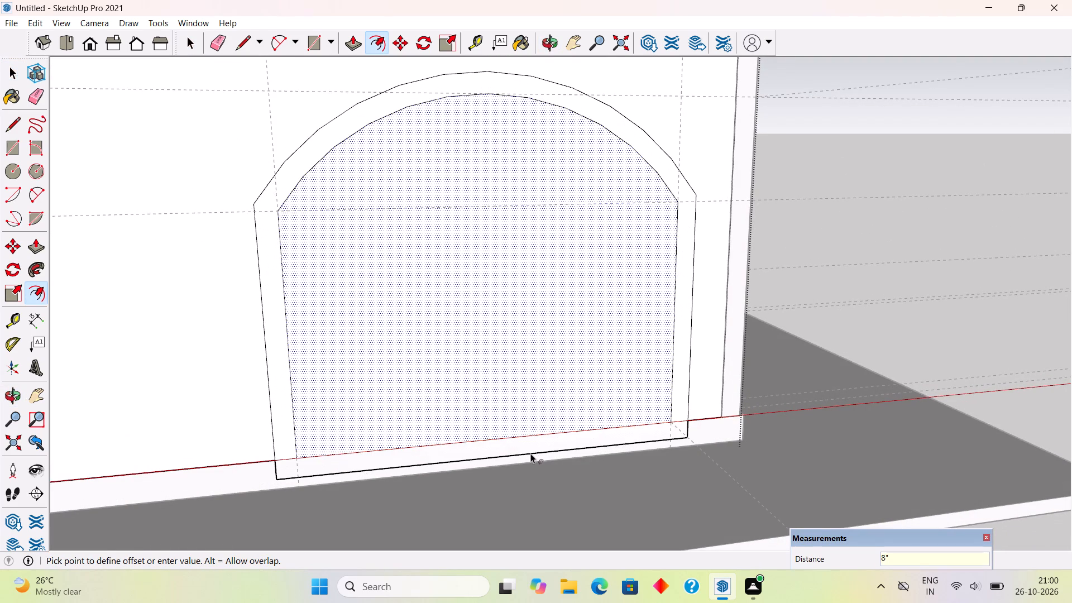
{"action": "key", "text": "space"}
Delete the inner arched face inside the 8" border to open up the new wall.
{"action": "left_click", "coordinate": [283, 417]}
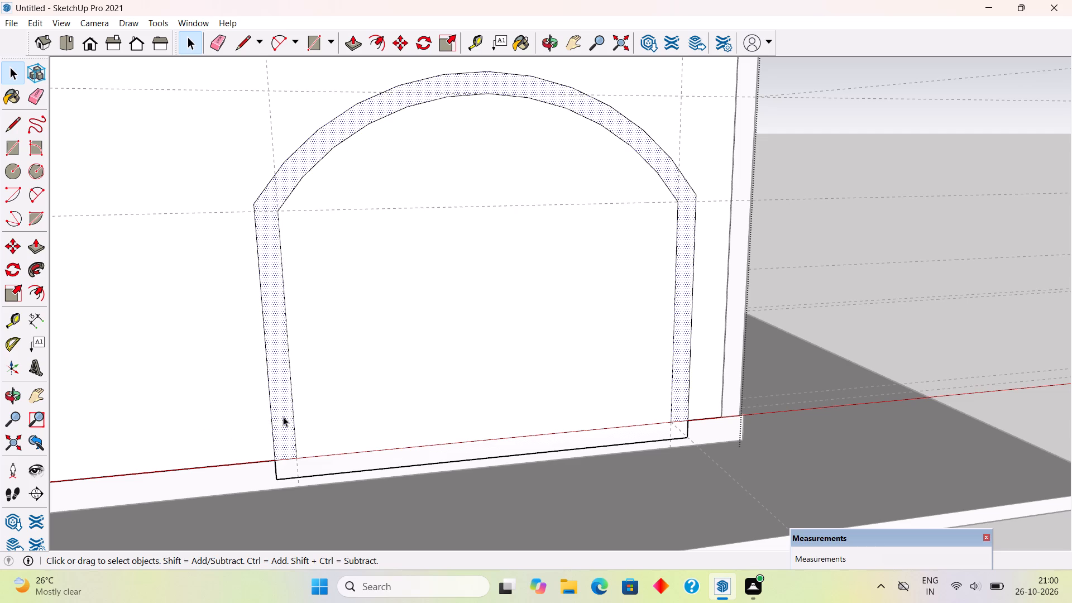
{"action": "left_click", "coordinate": [433, 383]}
{"action": "key", "text": "Delete"}
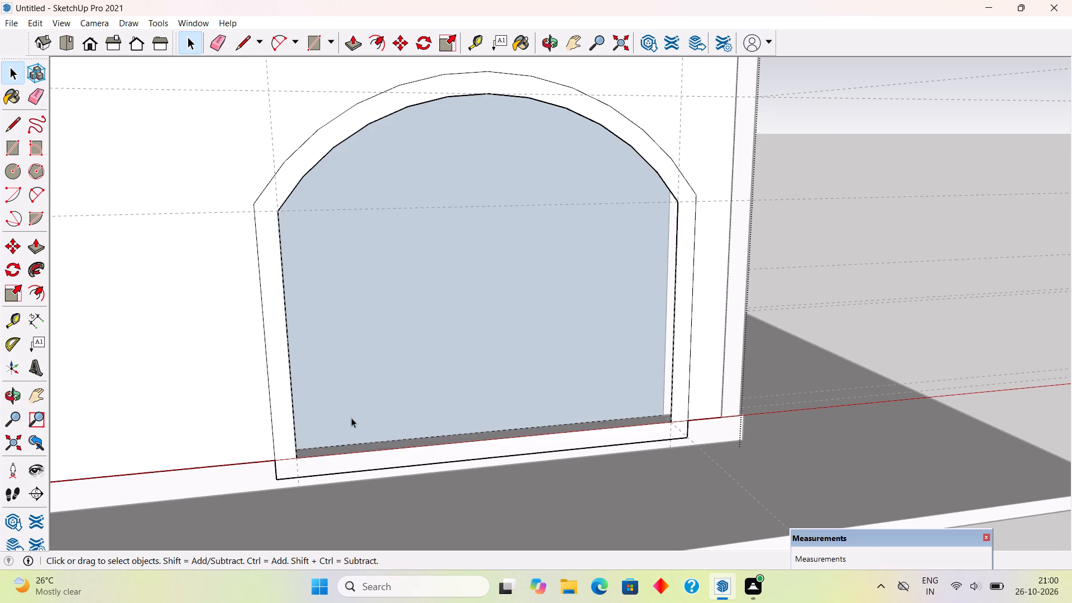
{"action": "middle_click_drag", "start_coordinate": [418, 381], "coordinate": [309, 405]}
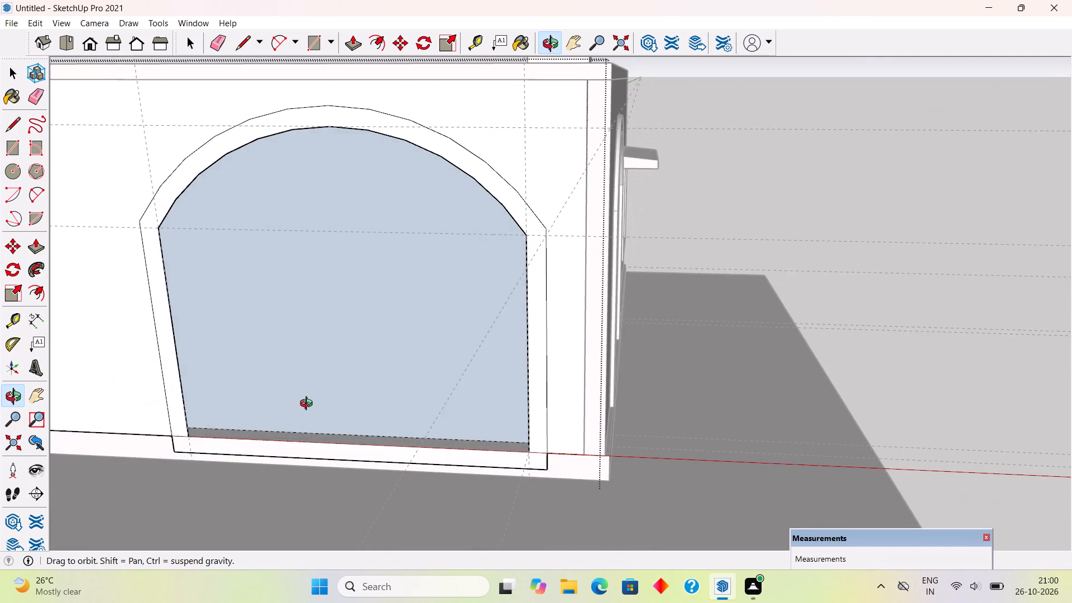
Undo the inner face deletion, the 8" offset, the edge deletion and the arc on the new wall.
{"action": "middle_click_drag", "start_coordinate": [309, 405], "coordinate": [311, 407]}
{"action": "key", "text": "ctrl+z"}
{"action": "left_click", "coordinate": [363, 400]}
{"action": "middle_click_drag", "start_coordinate": [445, 441], "coordinate": [544, 447]}
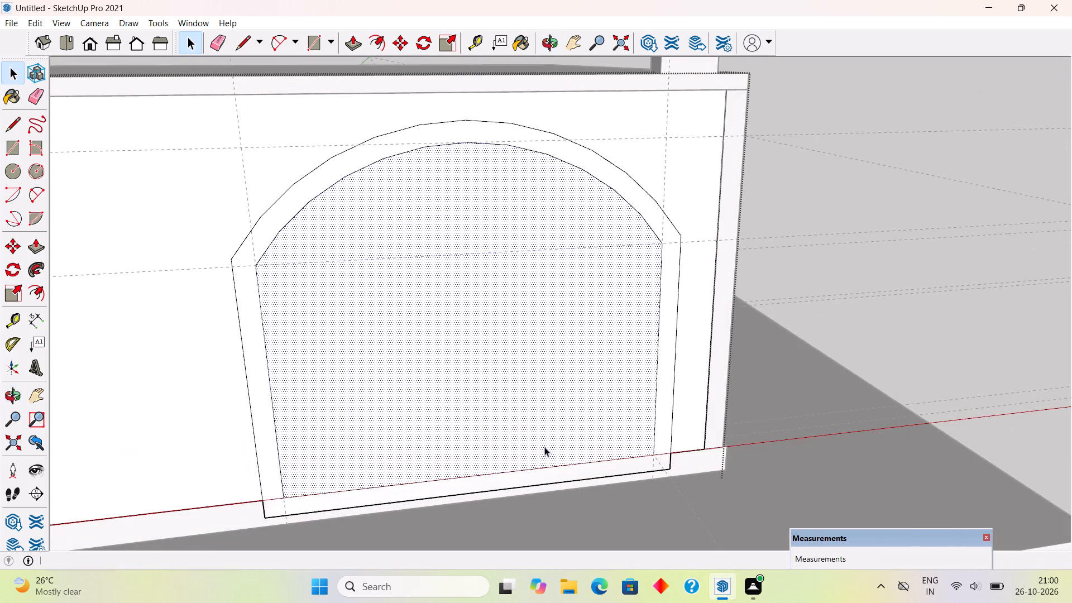
{"action": "scroll", "coordinate": [542, 443], "scroll_direction": "down", "scroll_amount": 6}
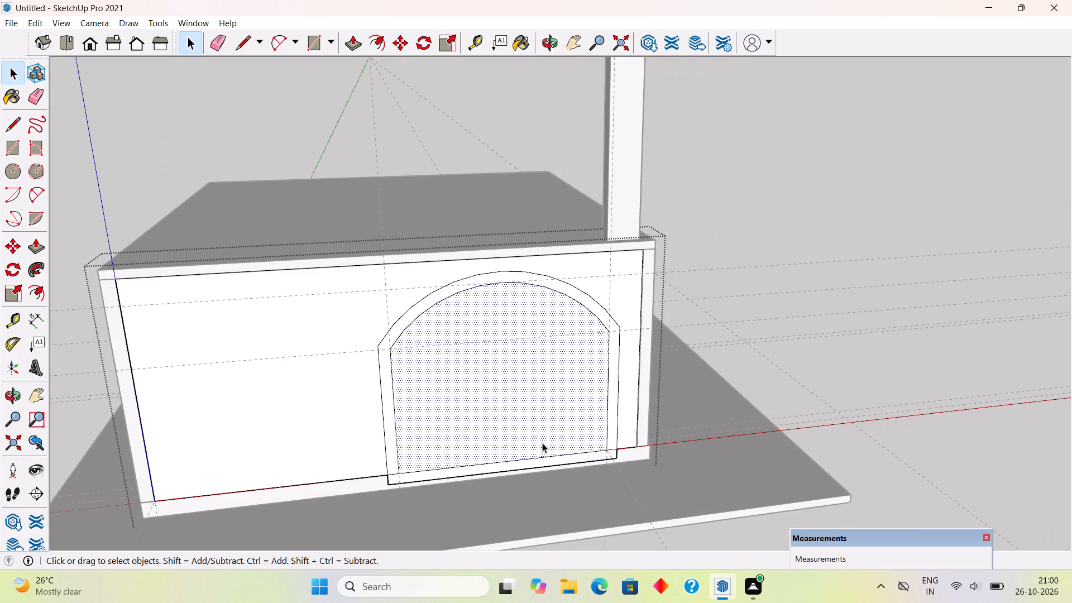
{"action": "key", "text": "ctrl+z"}
{"action": "key", "text": "ctrl+z"}
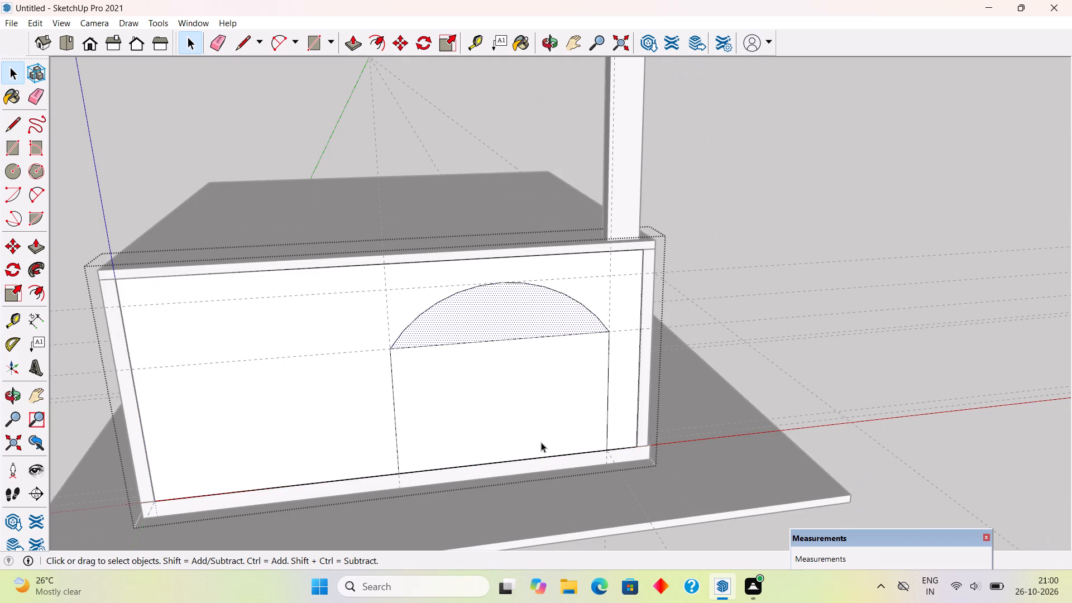
{"action": "key", "text": "ctrl+z"}
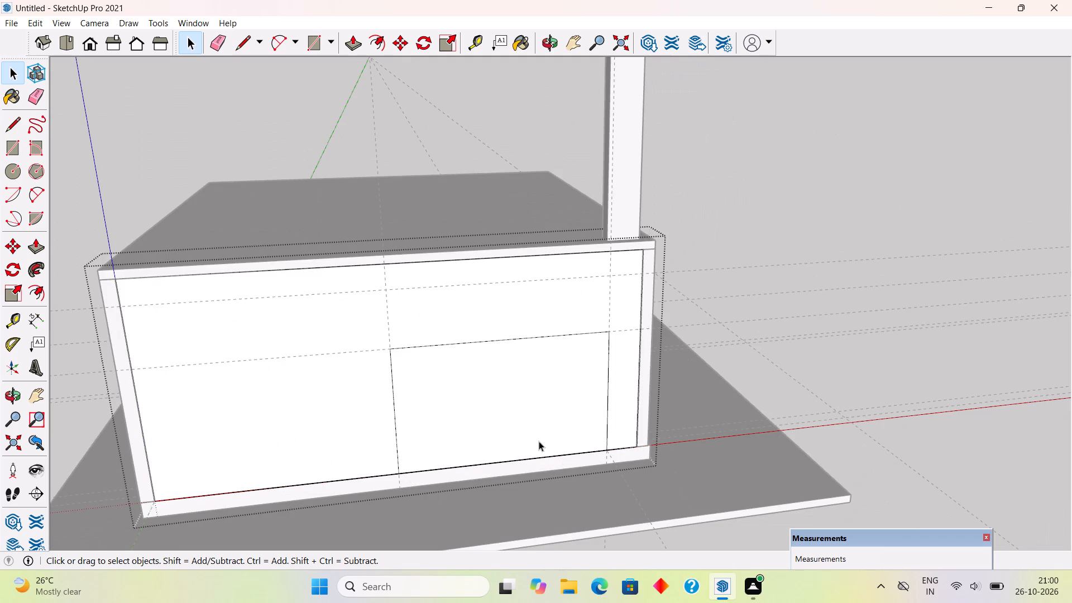
Draw an arc across the top corners of the wall's rectangle with a bulge of about 3' 6 3/16", reaching the upper guide.
{"action": "key", "text": "a"}
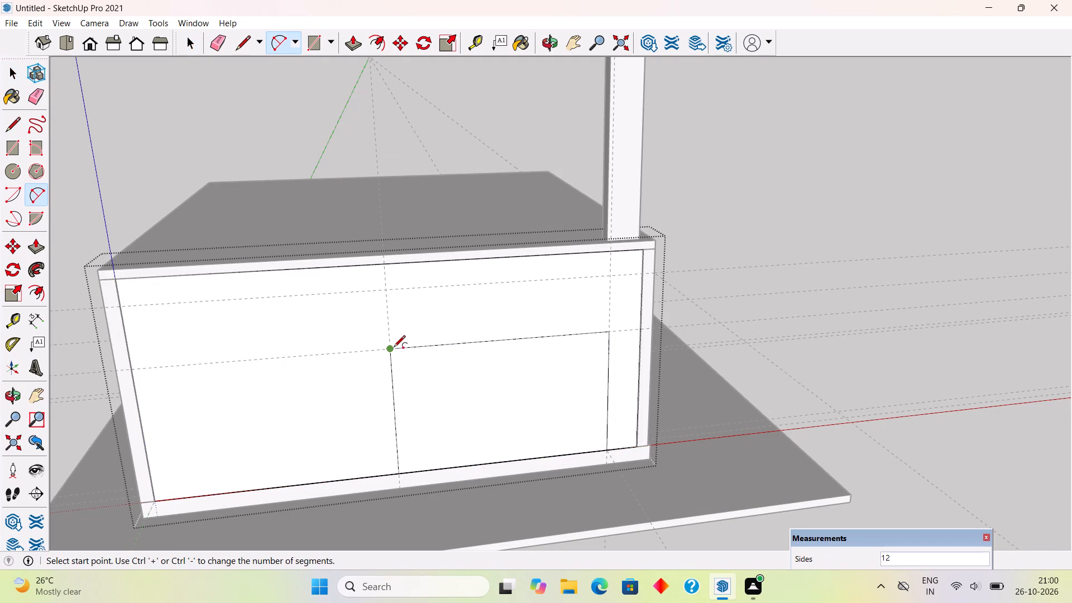
{"action": "left_click", "coordinate": [393, 347]}
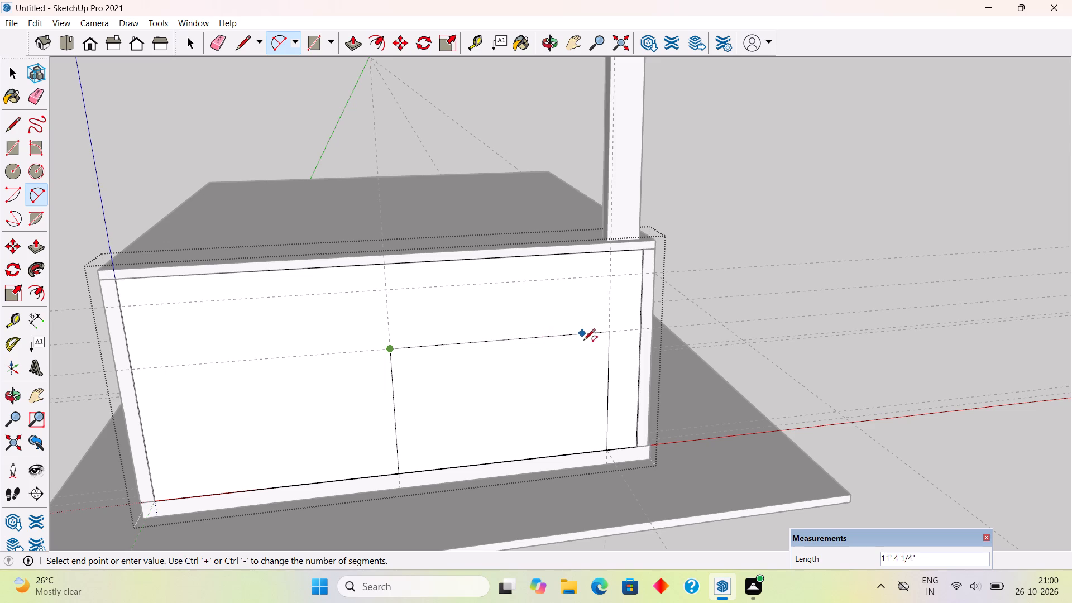
{"action": "left_click", "coordinate": [610, 337]}
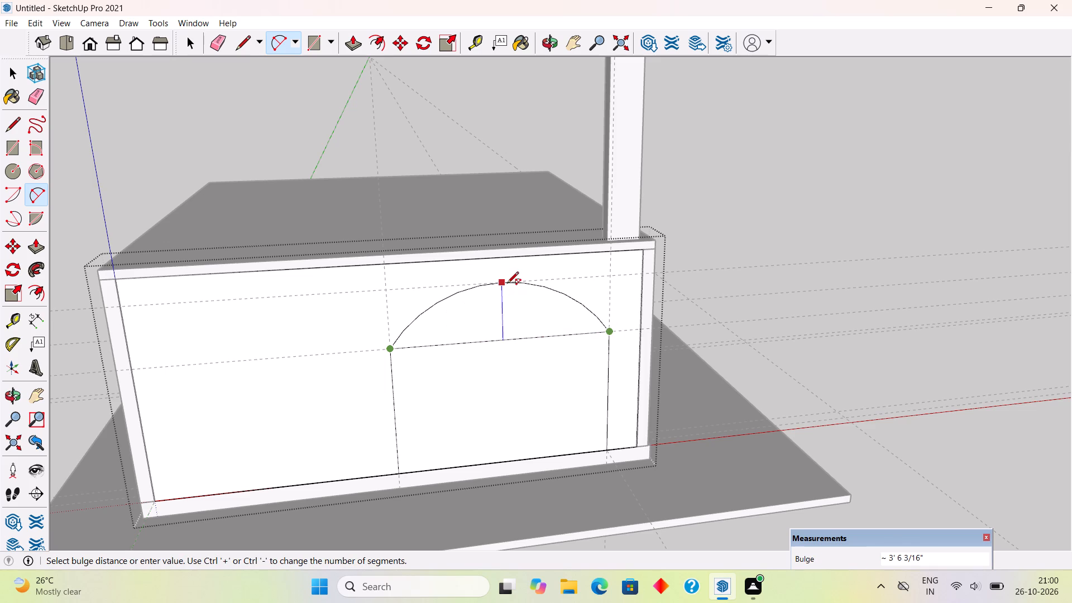
{"action": "left_click", "coordinate": [506, 284]}
Delete the straight edge between the arc and the rectangle on the new wall.
{"action": "key", "text": "space"}
{"action": "left_click", "coordinate": [512, 339]}
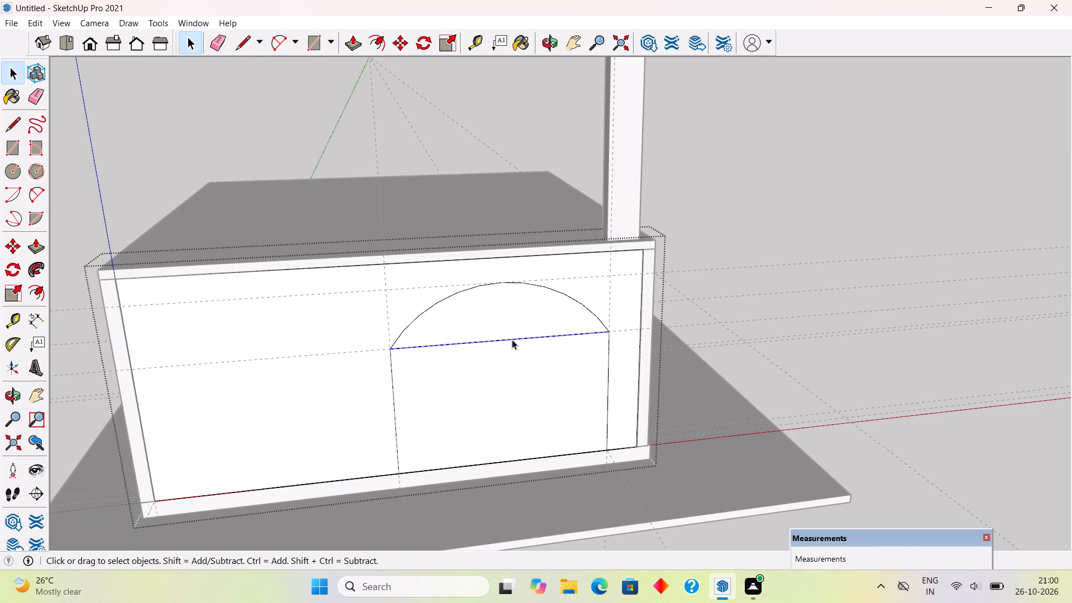
{"action": "key", "text": "Delete"}
Push the merged arched face 9" through the wall to cut the opening, and leave the wall group.
{"action": "left_click", "coordinate": [515, 353]}
{"action": "scroll", "coordinate": [527, 425], "scroll_direction": "up", "scroll_amount": 3}
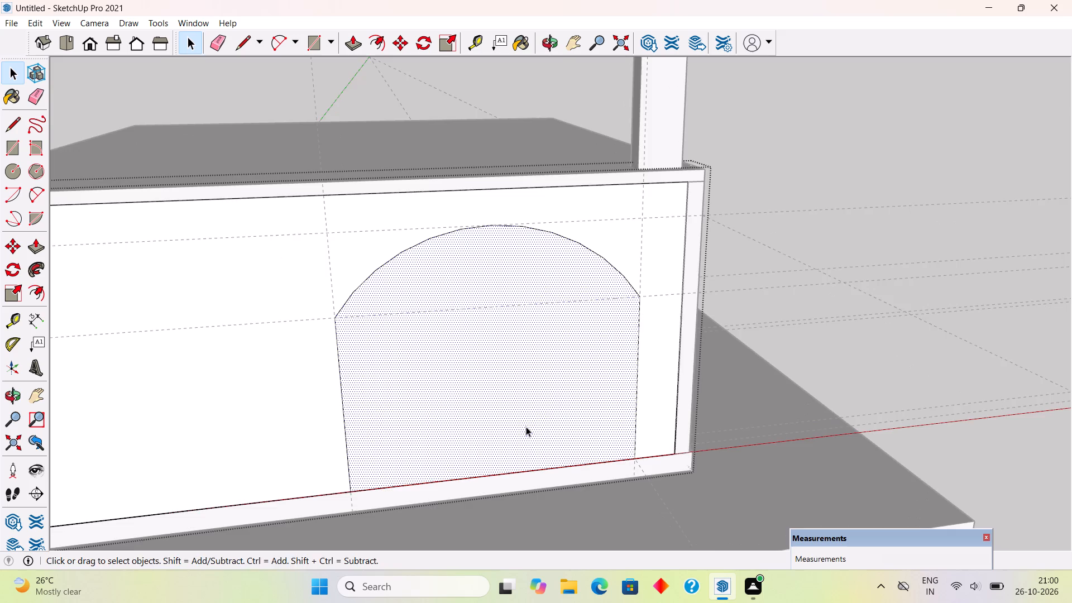
{"action": "middle_click_drag", "start_coordinate": [533, 431], "coordinate": [569, 393]}
{"action": "key", "text": "p"}
{"action": "left_click_drag", "start_coordinate": [571, 395], "coordinate": [519, 298]}
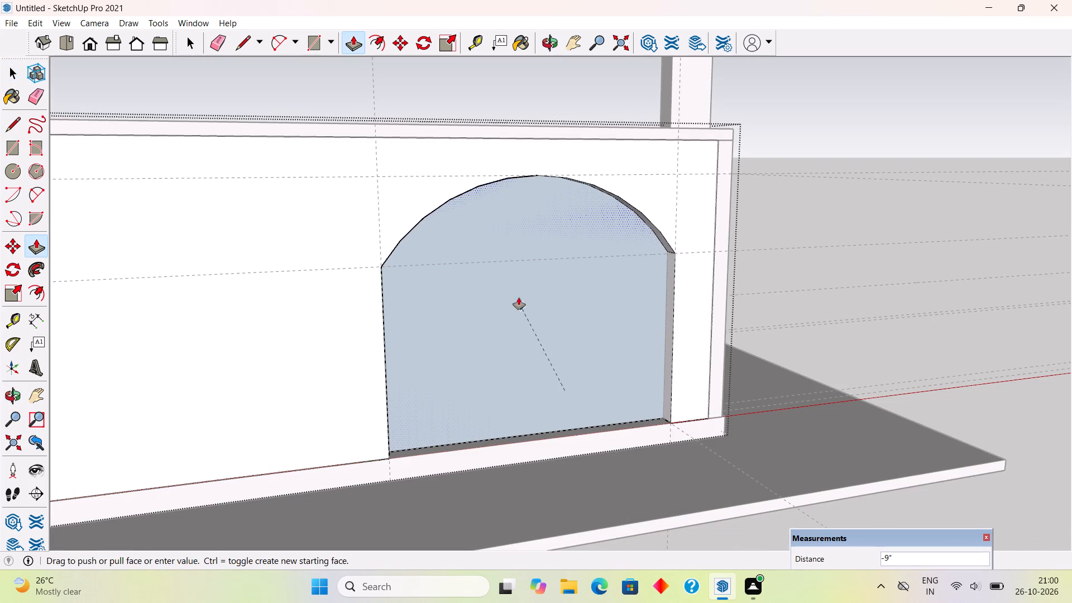
{"action": "left_click_drag", "start_coordinate": [519, 298], "coordinate": [518, 293]}
{"action": "key", "text": "space"}
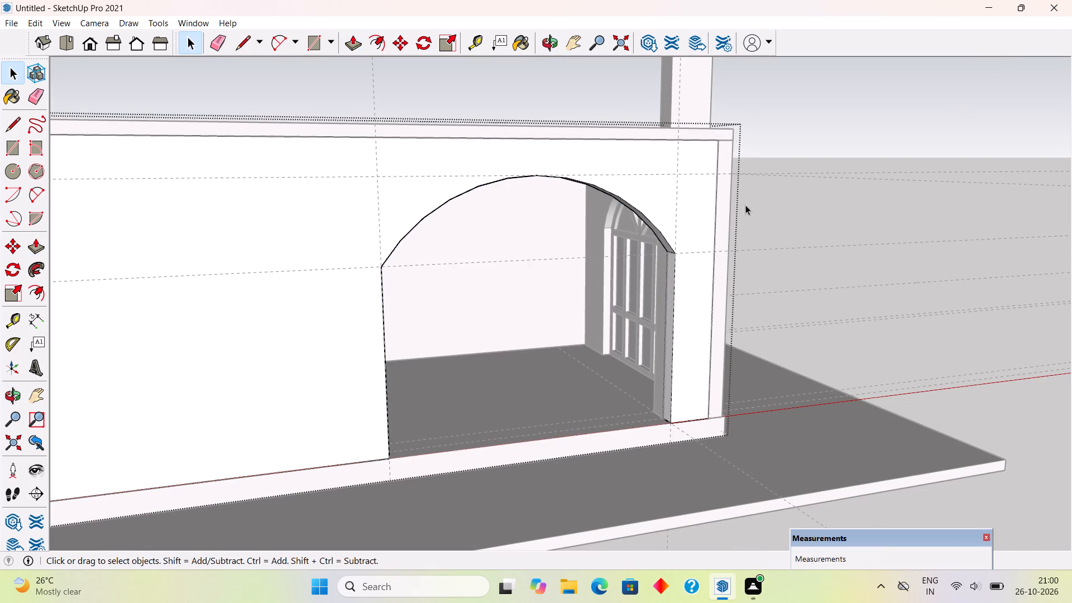
{"action": "left_click", "coordinate": [824, 207]}
Draw a 13' by 8' rectangle outside the wall group, from the arch's spring point to the opening's opposite bottom corner.
{"action": "scroll", "coordinate": [820, 216], "scroll_direction": "down", "scroll_amount": 5}
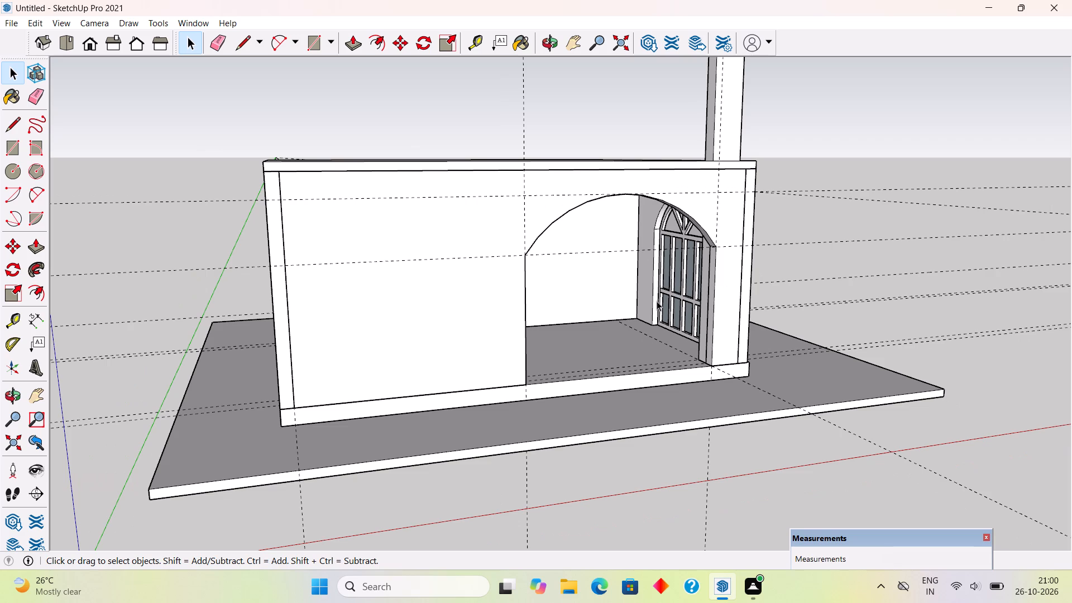
{"action": "scroll", "coordinate": [632, 328], "scroll_direction": "up", "scroll_amount": 3}
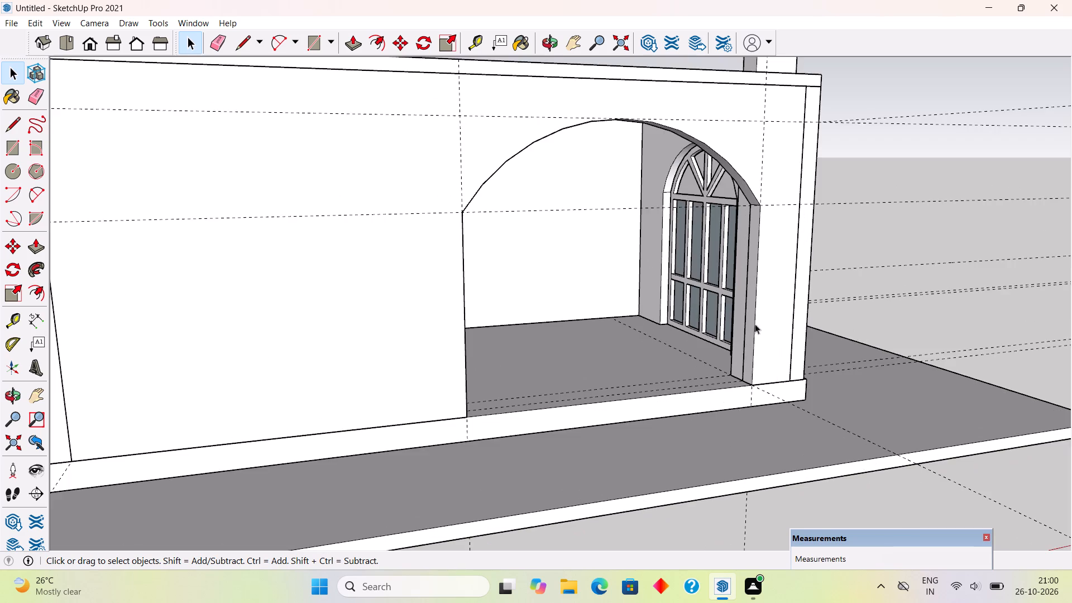
{"action": "middle_click_drag", "start_coordinate": [740, 329], "coordinate": [637, 333]}
{"action": "middle_click_drag", "start_coordinate": [645, 332], "coordinate": [703, 360]}
{"action": "scroll", "coordinate": [712, 363], "scroll_direction": "up", "scroll_amount": 1}
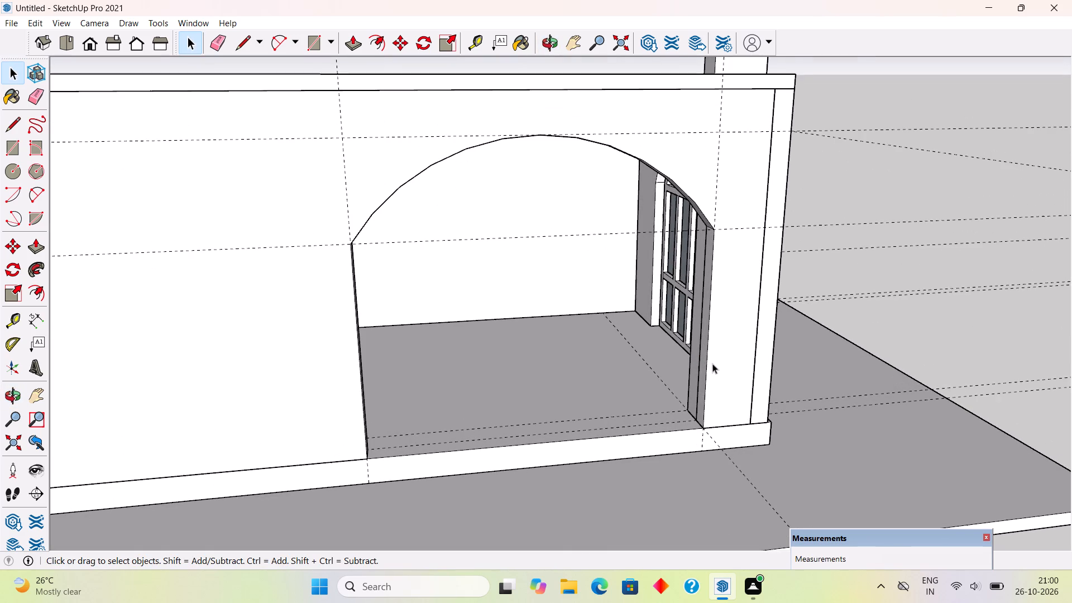
{"action": "middle_click_drag", "start_coordinate": [712, 363], "coordinate": [720, 337]}
{"action": "scroll", "coordinate": [712, 363], "scroll_direction": "up", "scroll_amount": 1}
{"action": "scroll", "coordinate": [719, 336], "scroll_direction": "down", "scroll_amount": 2}
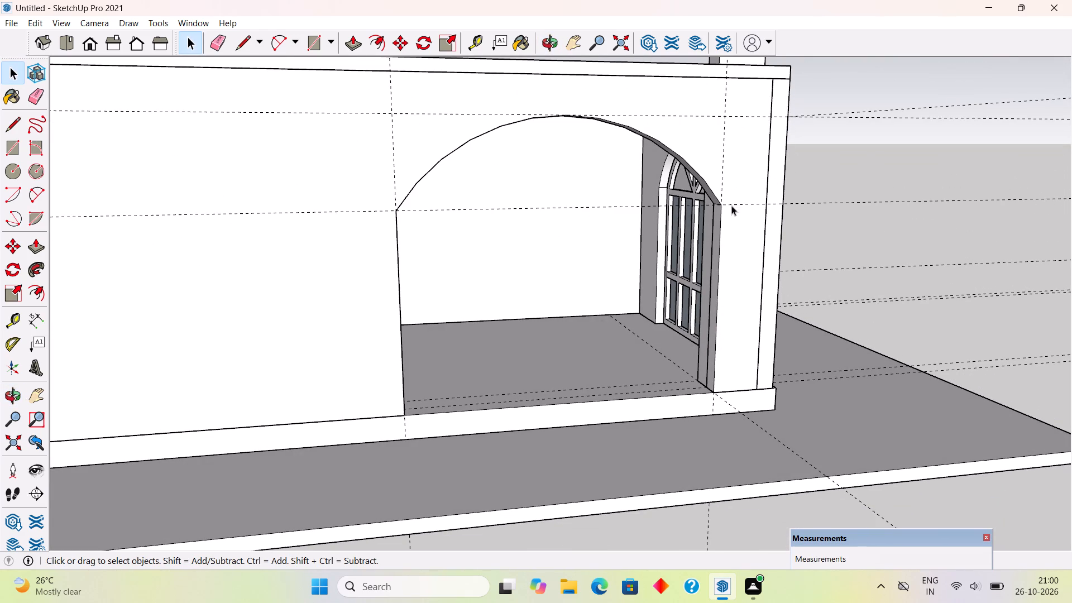
{"action": "middle_click_drag", "start_coordinate": [753, 261], "coordinate": [749, 238]}
{"action": "scroll", "coordinate": [717, 116], "scroll_direction": "up", "scroll_amount": 1}
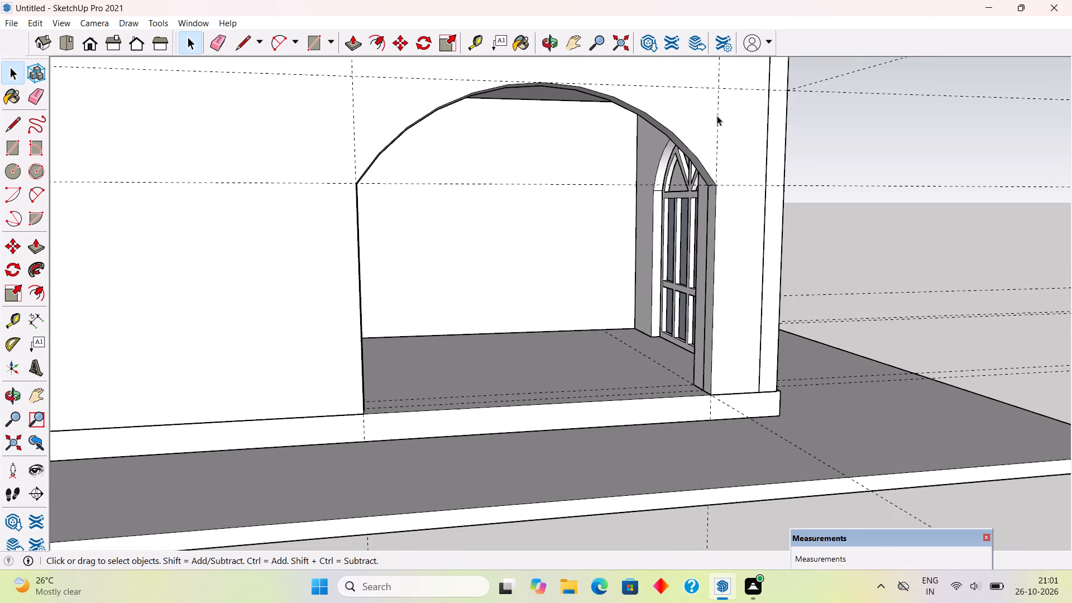
{"action": "middle_click_drag", "start_coordinate": [726, 156], "coordinate": [731, 176]}
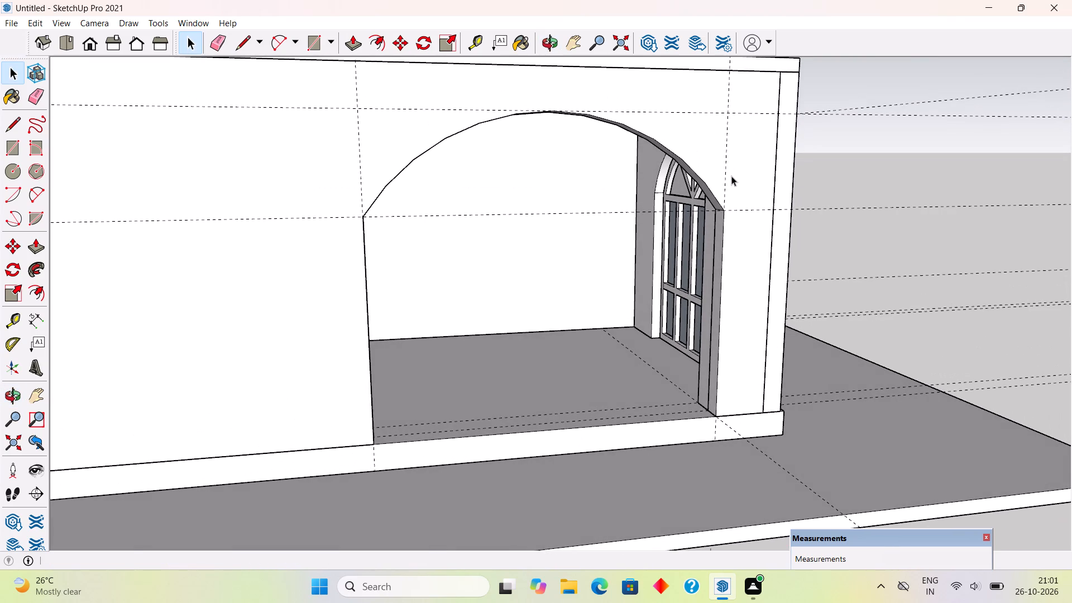
{"action": "key", "text": "r"}
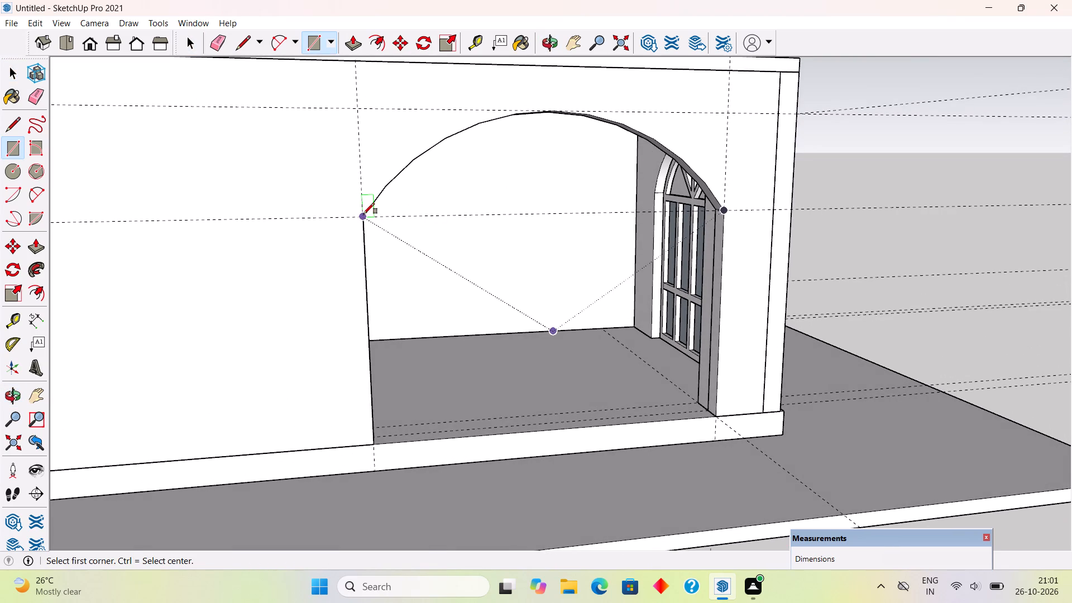
{"action": "left_click", "coordinate": [363, 214]}
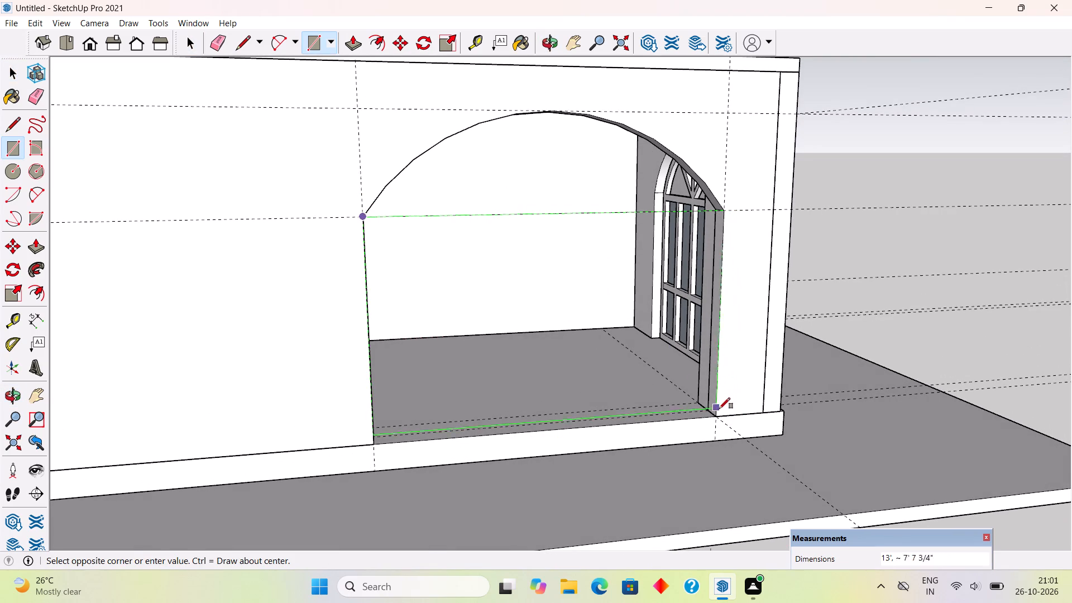
{"action": "left_click", "coordinate": [716, 414]}
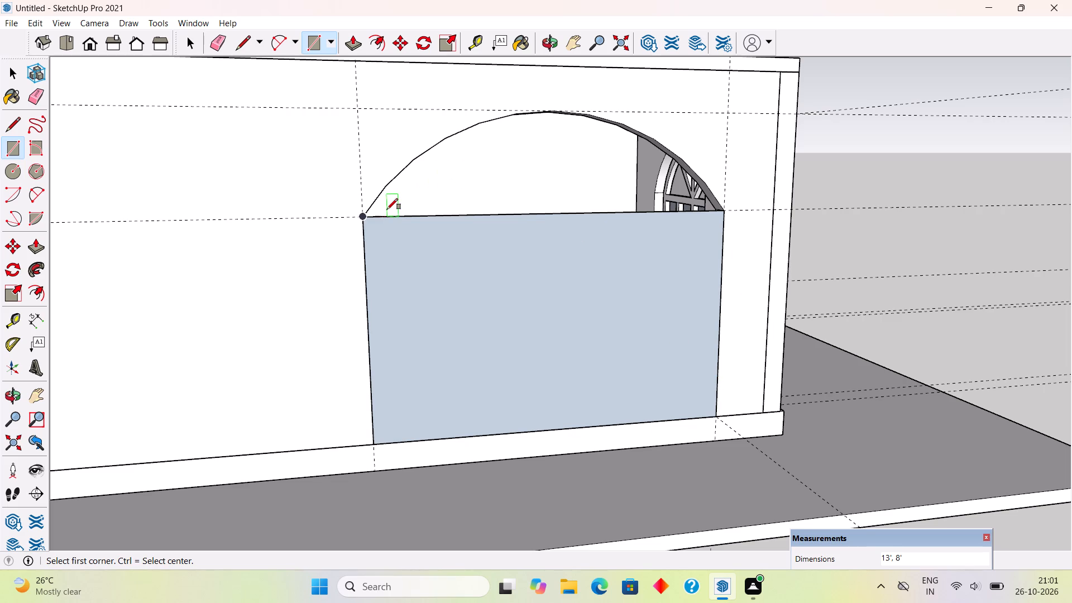
Draw an arc over the rectangle's top edge following the opening's arch, with a bulge of about 3' 6 3/16".
{"action": "key", "text": "a"}
{"action": "left_click", "coordinate": [367, 214]}
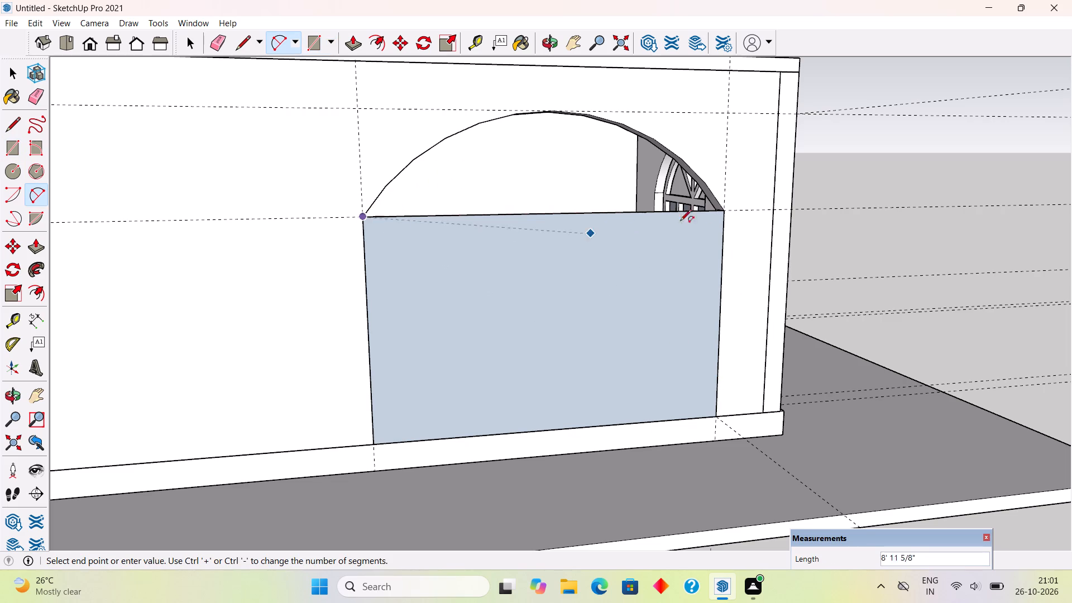
{"action": "left_click", "coordinate": [725, 213]}
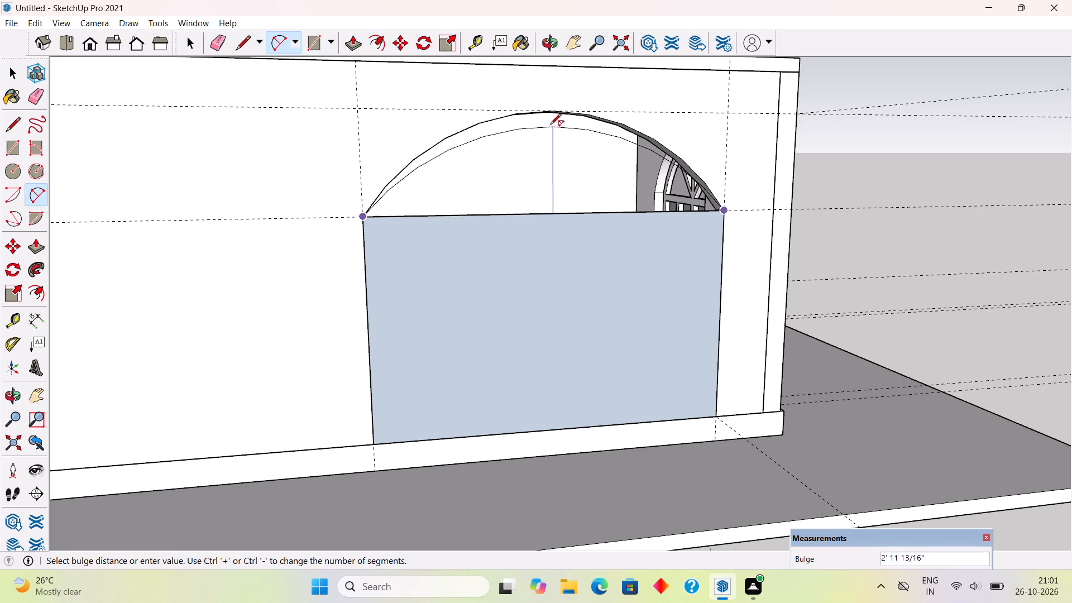
{"action": "left_click", "coordinate": [548, 112]}
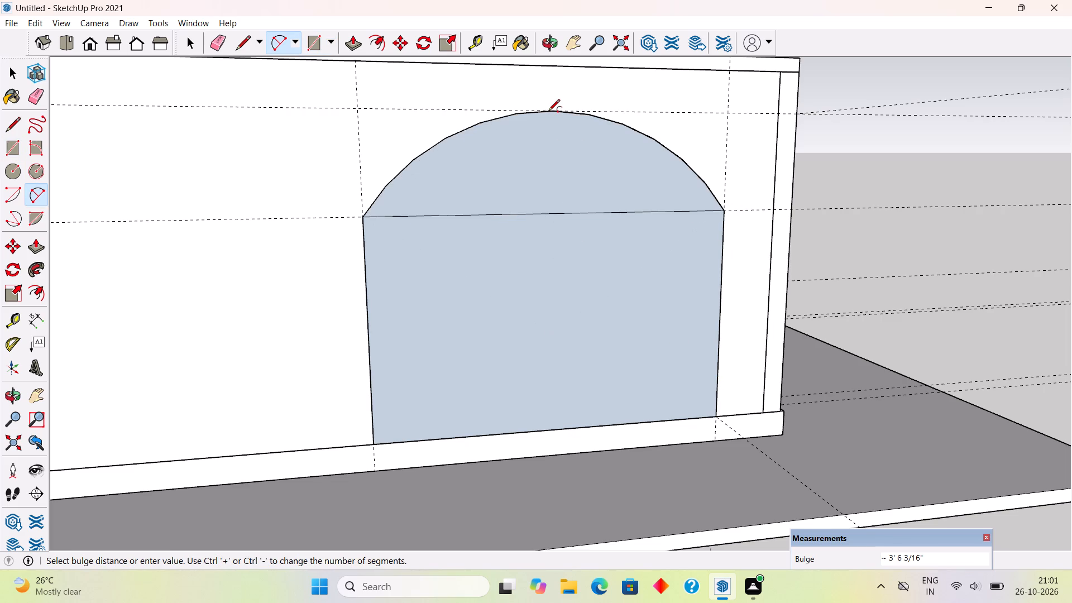
Delete the straight edge between the new arc and rectangle to merge them into one arched face.
{"action": "key", "text": "space"}
{"action": "left_click", "coordinate": [580, 214]}
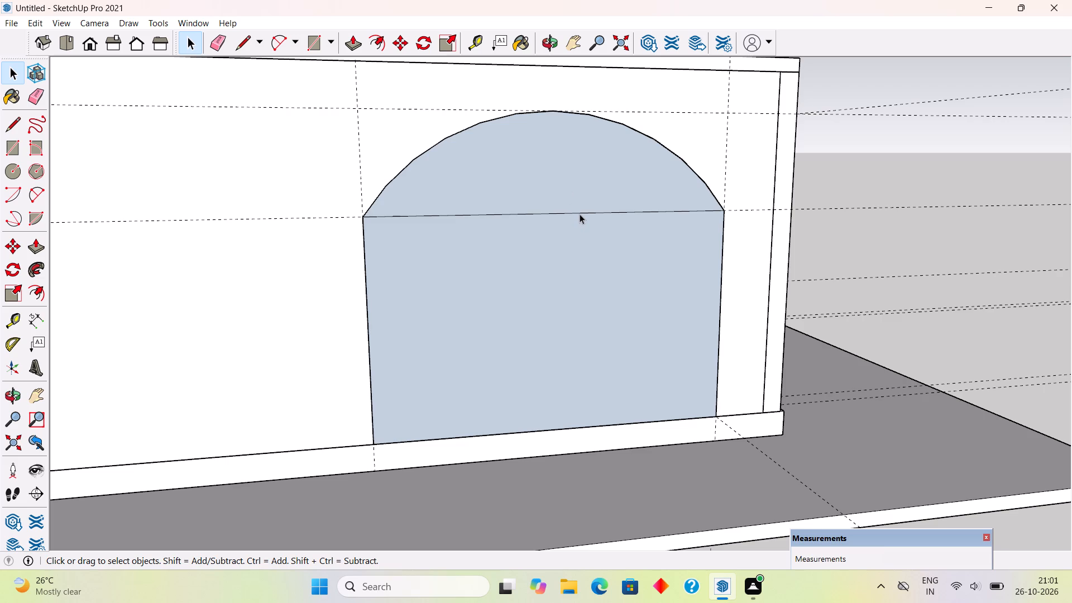
{"action": "key", "text": "Delete"}
Offset the outline of the new arched face outward by 8".
{"action": "key", "text": "t"}
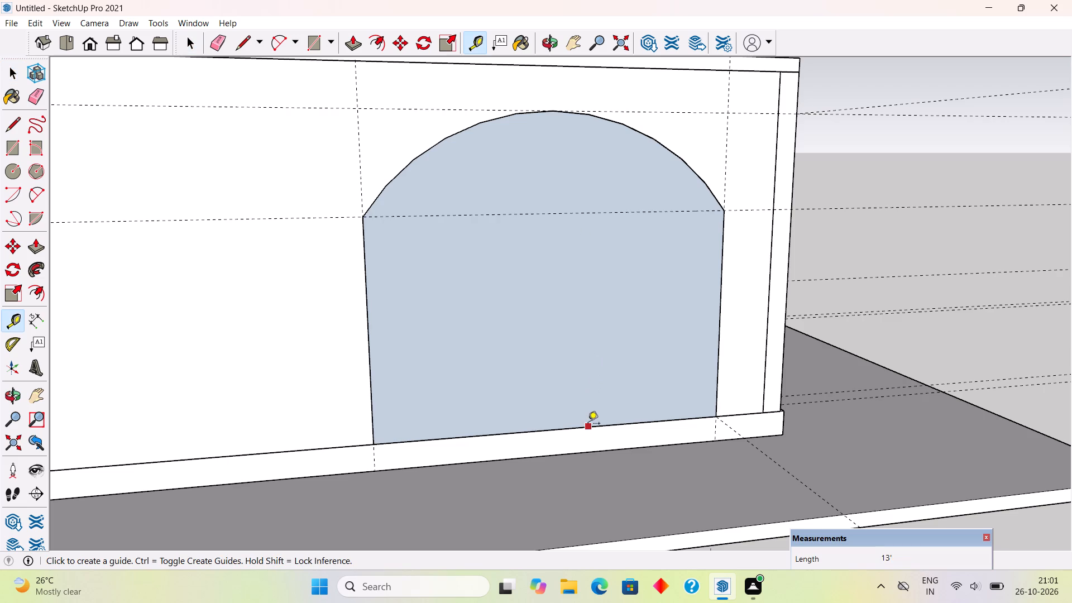
{"action": "key", "text": "f"}
{"action": "left_click", "coordinate": [595, 423]}
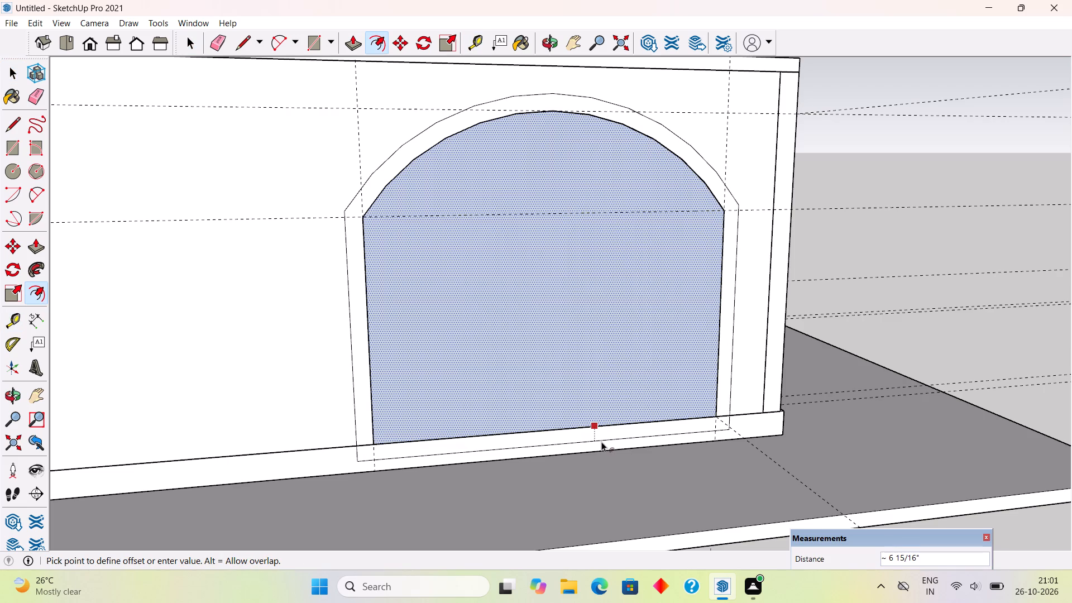
{"action": "key", "text": "8"}
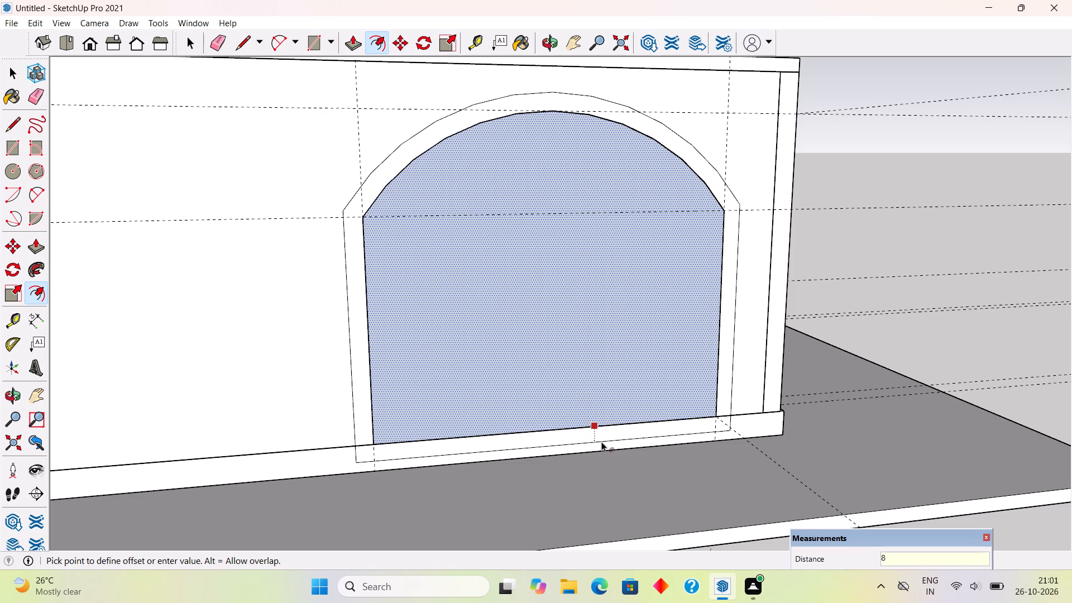
{"action": "key", "text": "shift+quotedbl"}
{"action": "key", "text": "shift+Return"}
{"action": "scroll", "coordinate": [601, 442], "scroll_direction": "up", "scroll_amount": 1}
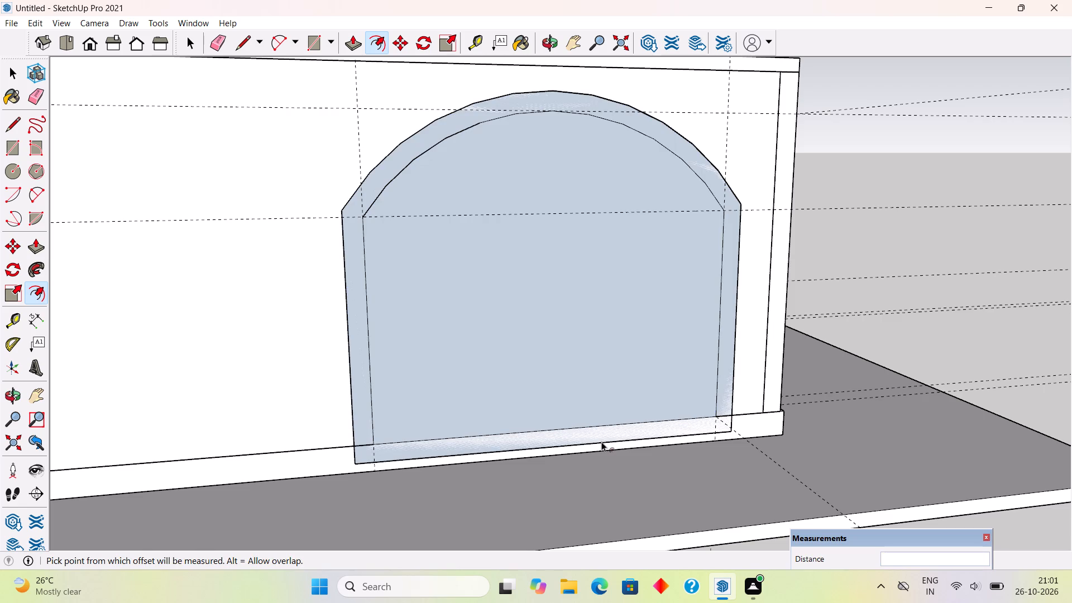
Delete the inner arched face, leaving only the 8" border around the opening.
{"action": "key", "text": "space"}
{"action": "left_click", "coordinate": [596, 432]}
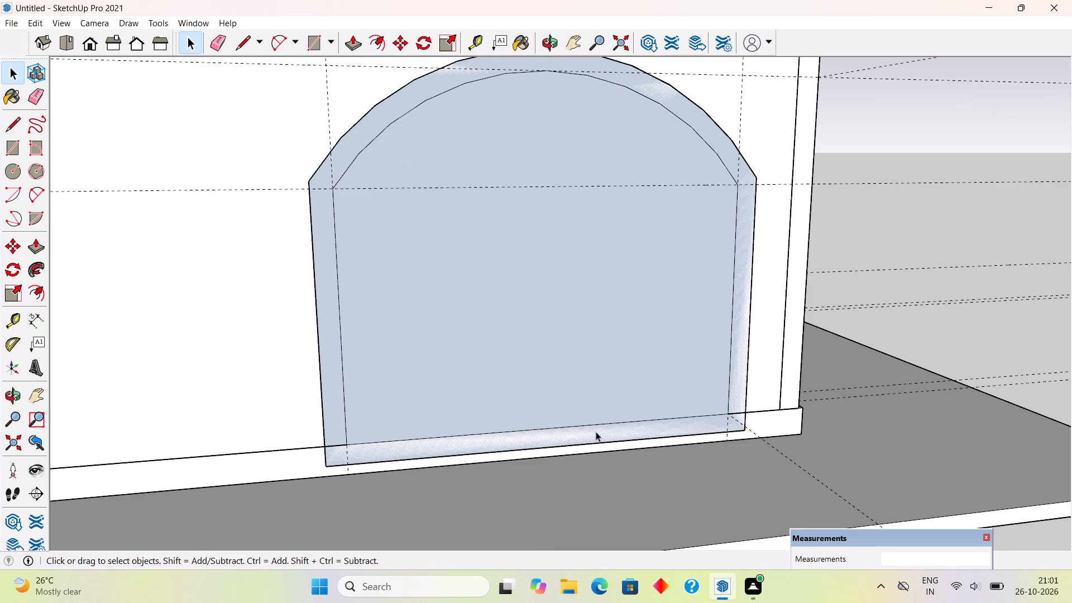
{"action": "left_click", "coordinate": [590, 362]}
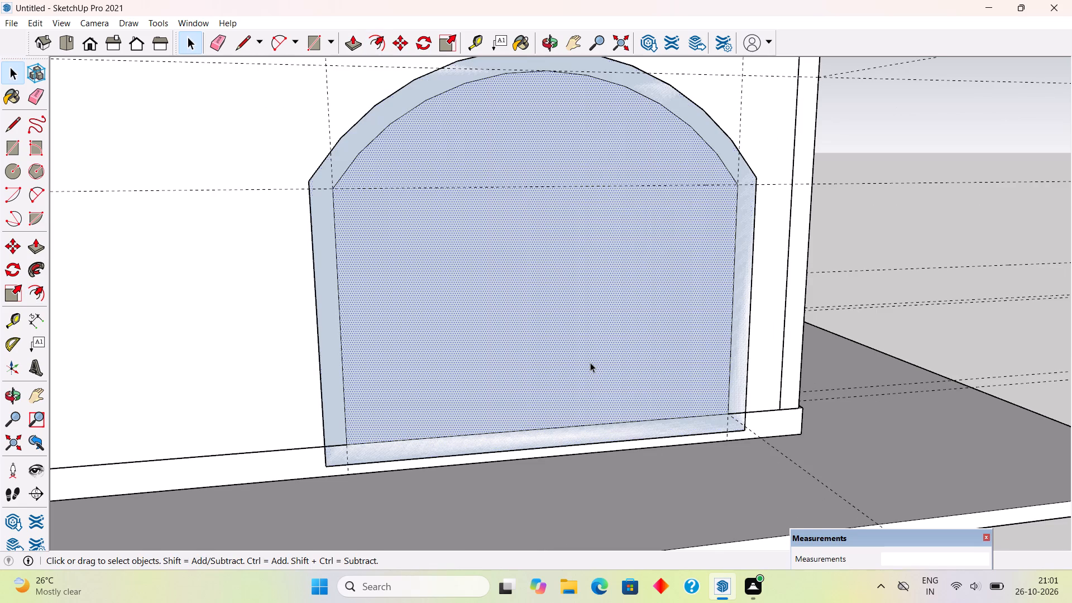
{"action": "key", "text": "Delete"}
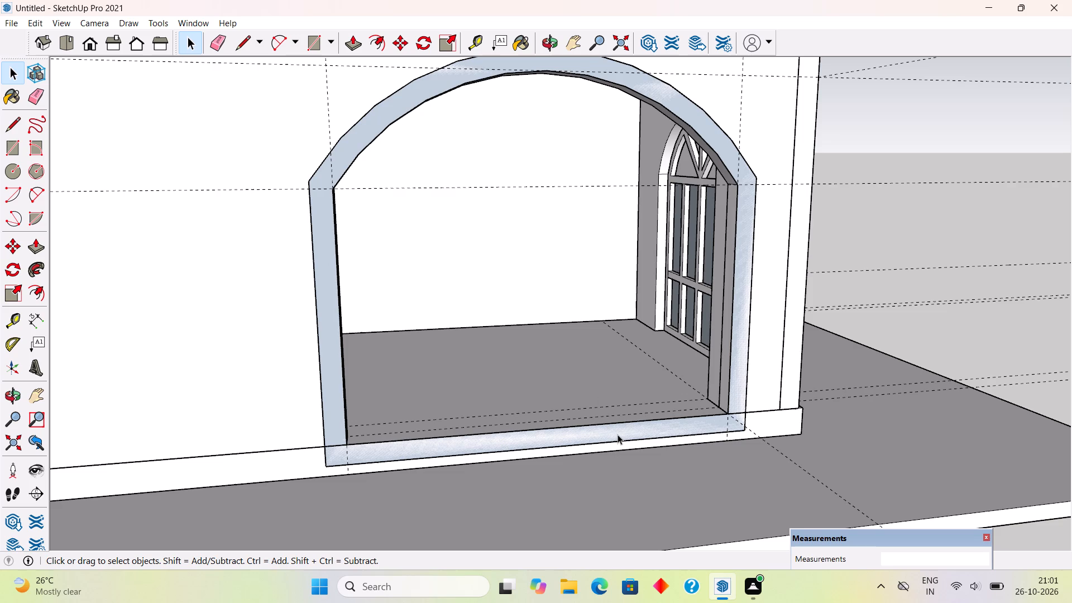
Push/Pull the 8" arched border face outward by 2".
{"action": "left_click", "coordinate": [618, 434]}
{"action": "key", "text": "p"}
{"action": "left_click", "coordinate": [618, 434]}
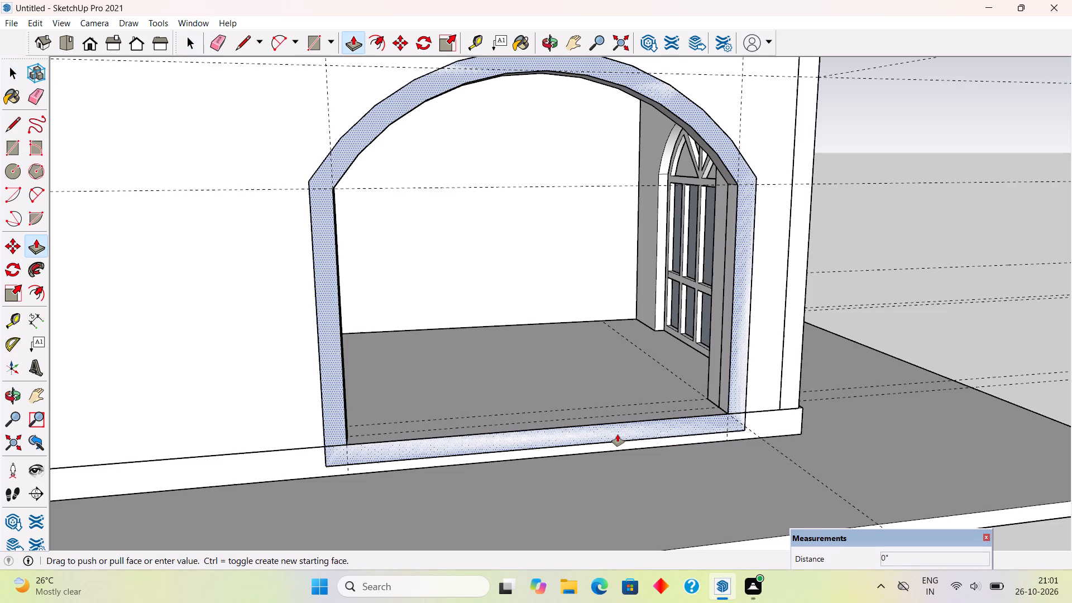
{"action": "key", "text": "2"}
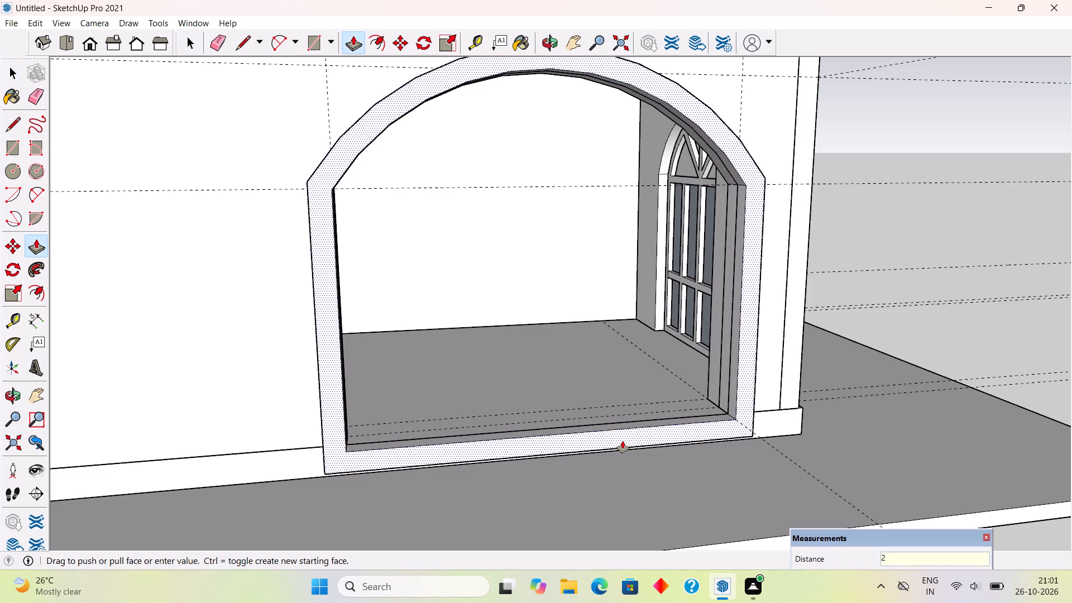
{"action": "key", "text": "shift+quotedbl"}
{"action": "key", "text": "Return"}
{"action": "key", "text": "space"}
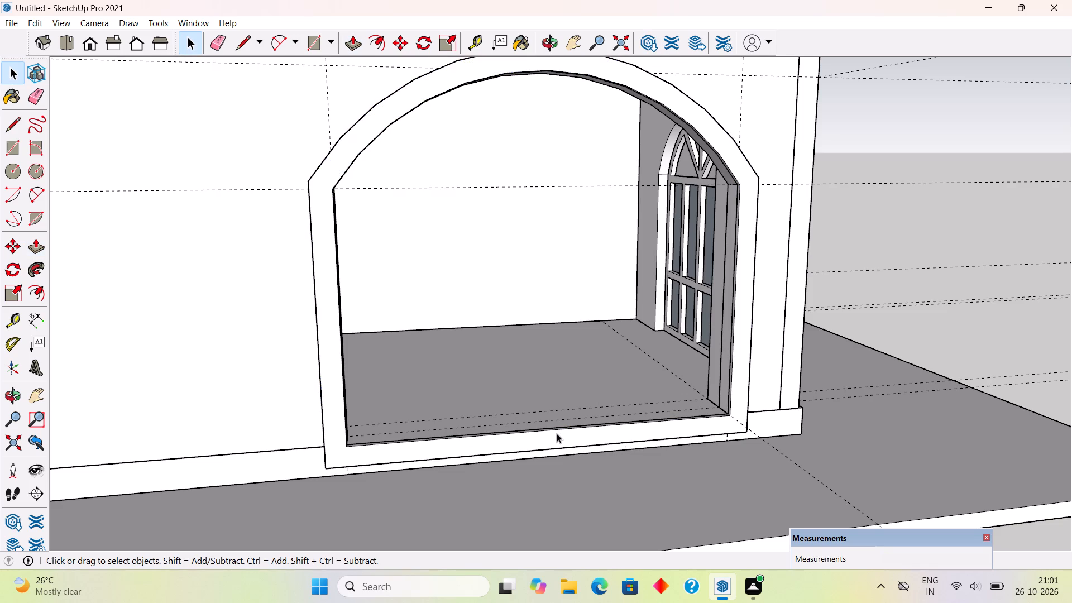
Select the whole extruded arched frame and make it a group.
{"action": "triple_click", "coordinate": [557, 433]}
{"action": "right_click", "coordinate": [557, 433]}
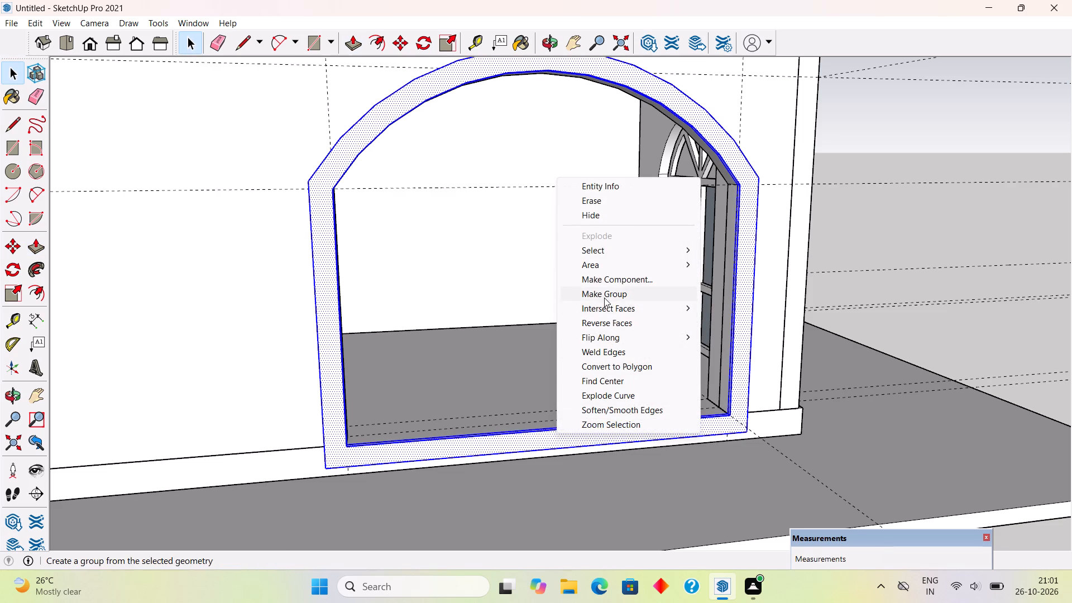
{"action": "left_click", "coordinate": [604, 298]}
Inside the frame group, draw 8" horizontal lines across both legs at the opening's bottom corners to separate the bottom strip.
{"action": "scroll", "coordinate": [400, 480], "scroll_direction": "up", "scroll_amount": 4}
{"action": "scroll", "coordinate": [259, 405], "scroll_direction": "up", "scroll_amount": 4}
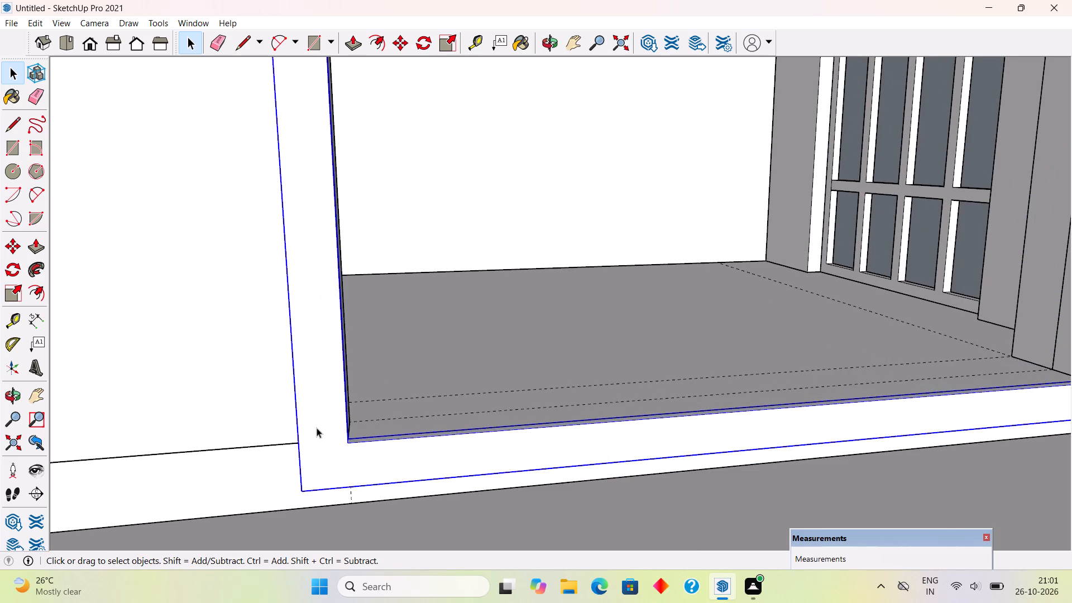
{"action": "triple_click", "coordinate": [317, 428]}
{"action": "key", "text": "l"}
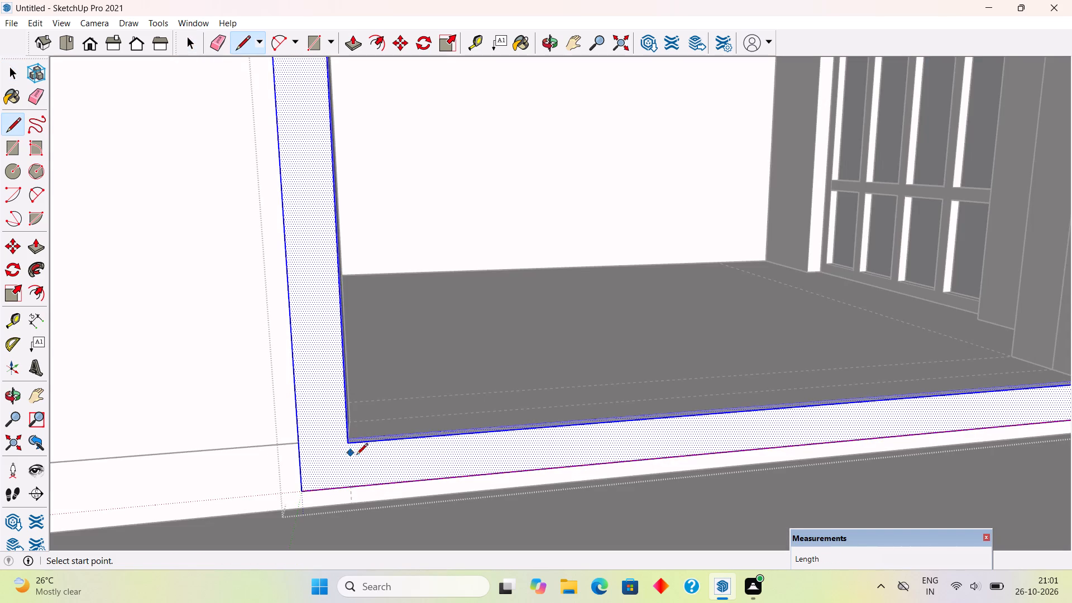
{"action": "left_click", "coordinate": [351, 445]}
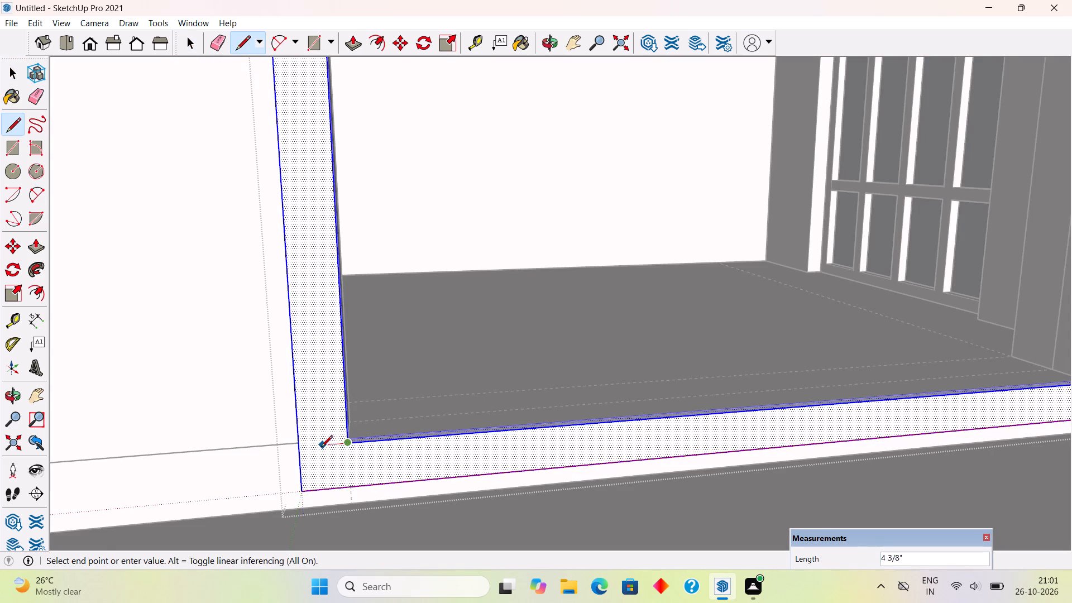
{"action": "left_click", "coordinate": [301, 449]}
{"action": "scroll", "coordinate": [234, 486], "scroll_direction": "down", "scroll_amount": 9}
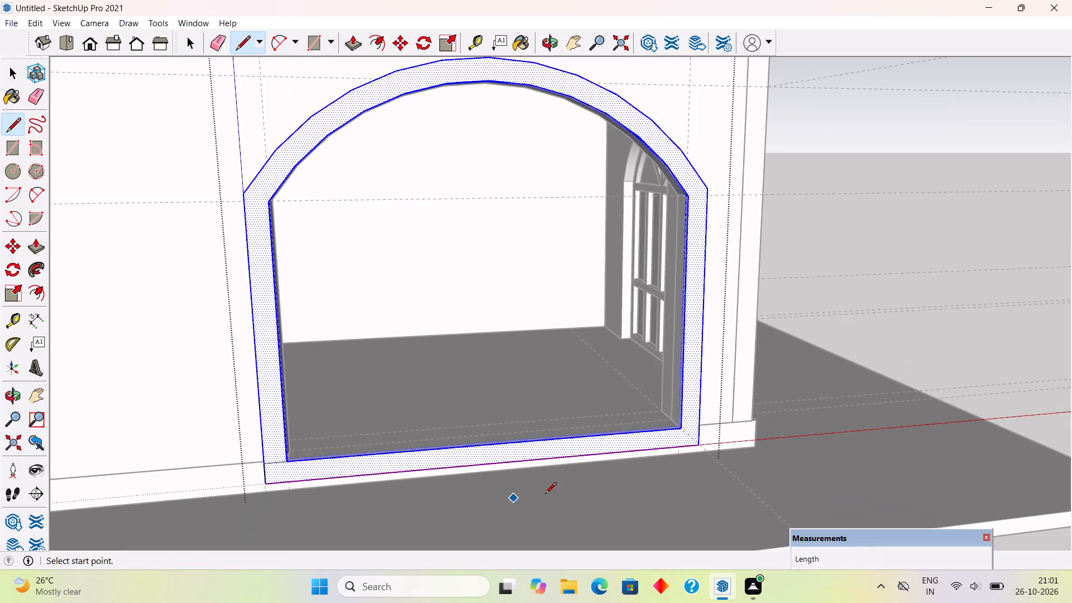
{"action": "scroll", "coordinate": [721, 446], "scroll_direction": "up", "scroll_amount": 5}
{"action": "scroll", "coordinate": [645, 414], "scroll_direction": "up", "scroll_amount": 4}
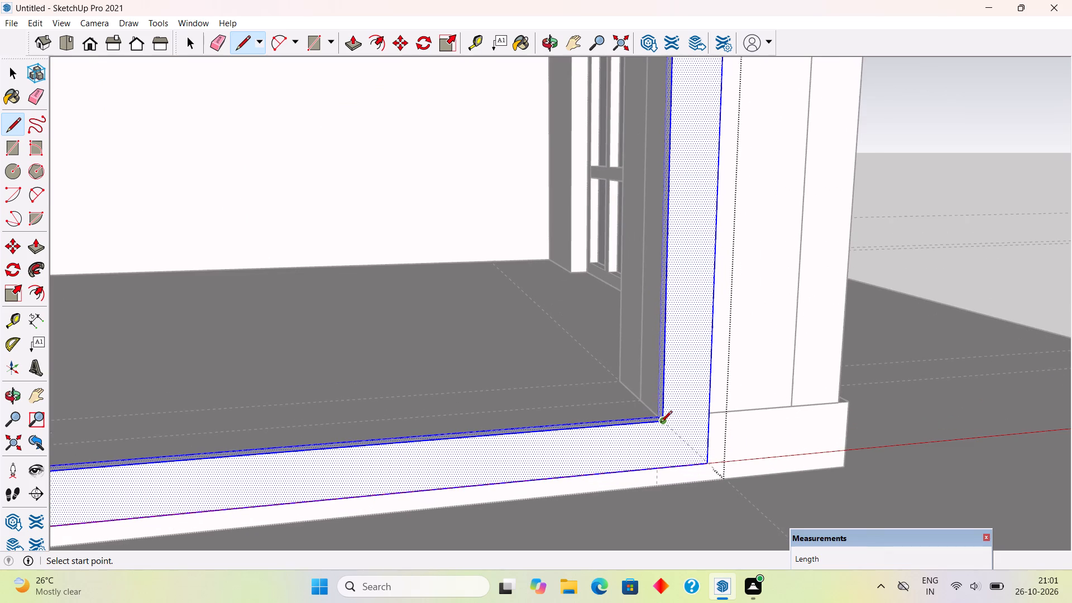
{"action": "left_click", "coordinate": [661, 423]}
{"action": "left_click", "coordinate": [708, 419]}
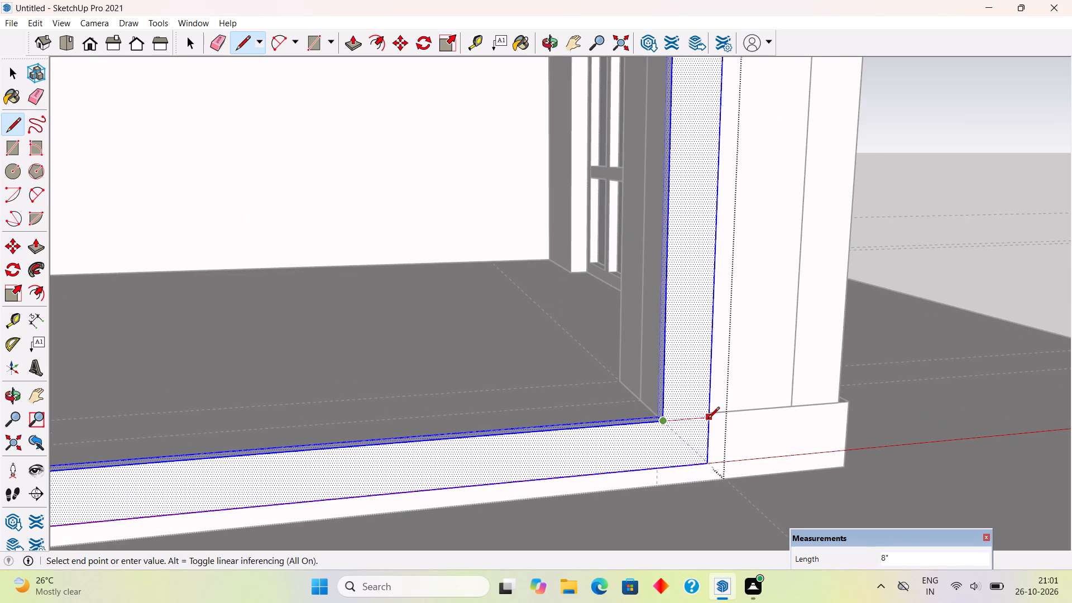
{"action": "key", "text": "space"}
Push the frame's bottom strip back 2" to the wall plane.
{"action": "scroll", "coordinate": [707, 418], "scroll_direction": "down", "scroll_amount": 5}
{"action": "left_click", "coordinate": [629, 449]}
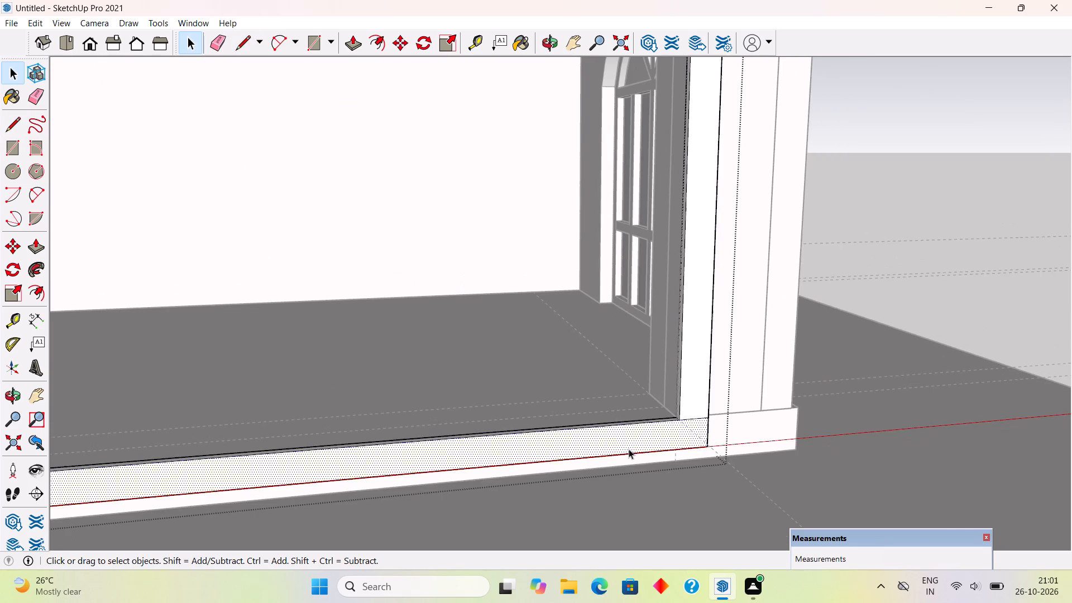
{"action": "scroll", "coordinate": [629, 449], "scroll_direction": "down", "scroll_amount": 5}
{"action": "middle_click_drag", "start_coordinate": [540, 462], "coordinate": [665, 434]}
{"action": "key", "text": "p"}
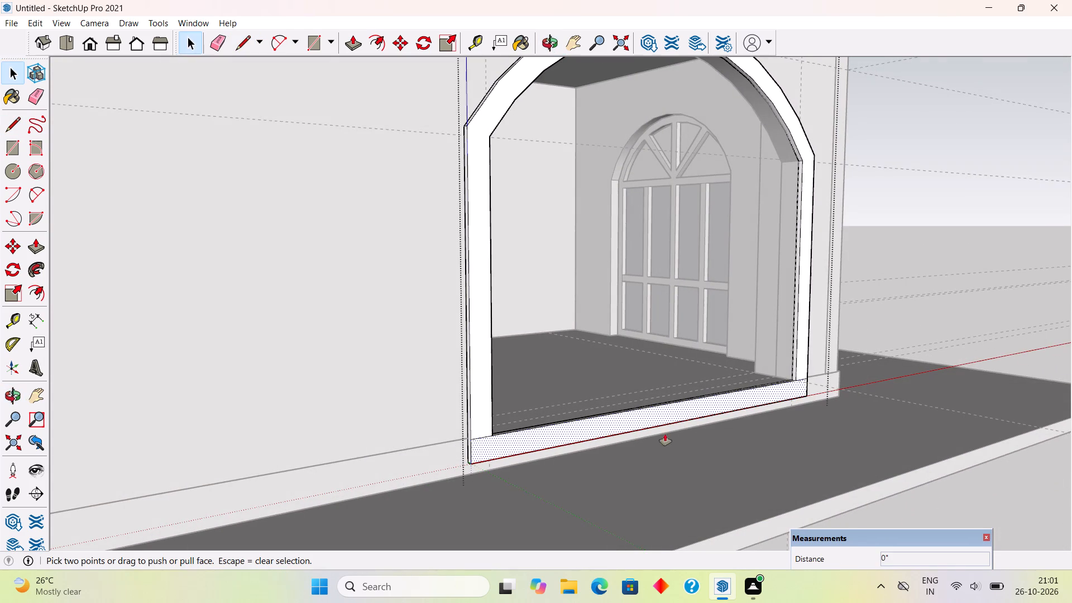
{"action": "left_click", "coordinate": [652, 417]}
{"action": "left_click", "coordinate": [617, 428]}
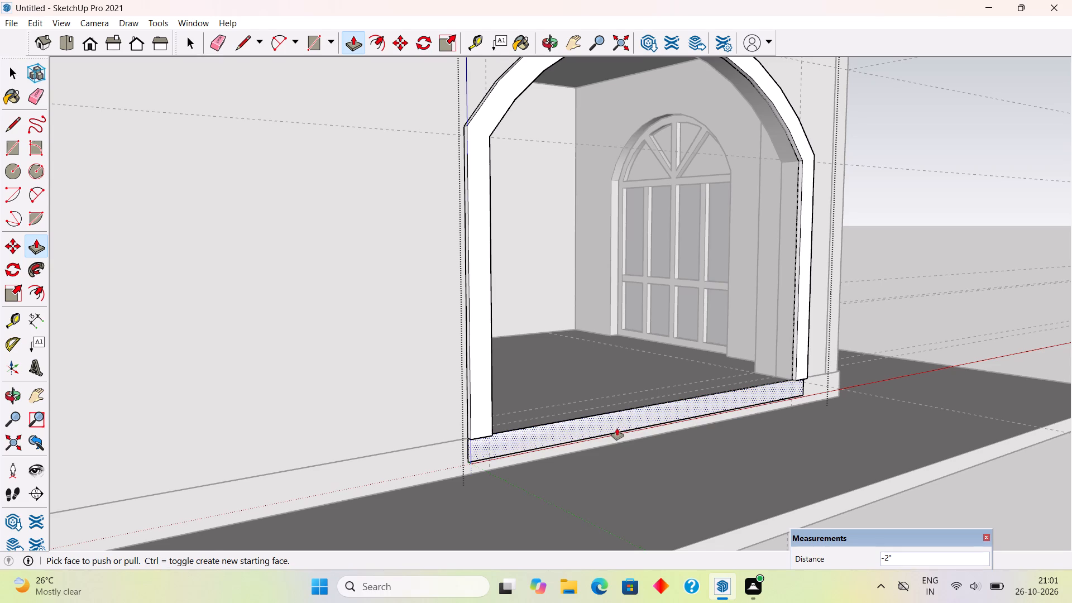
Delete the leftover outline edges of the bottom strip below both frame legs, and leave the frame group.
{"action": "middle_click_drag", "start_coordinate": [478, 477], "coordinate": [538, 471]}
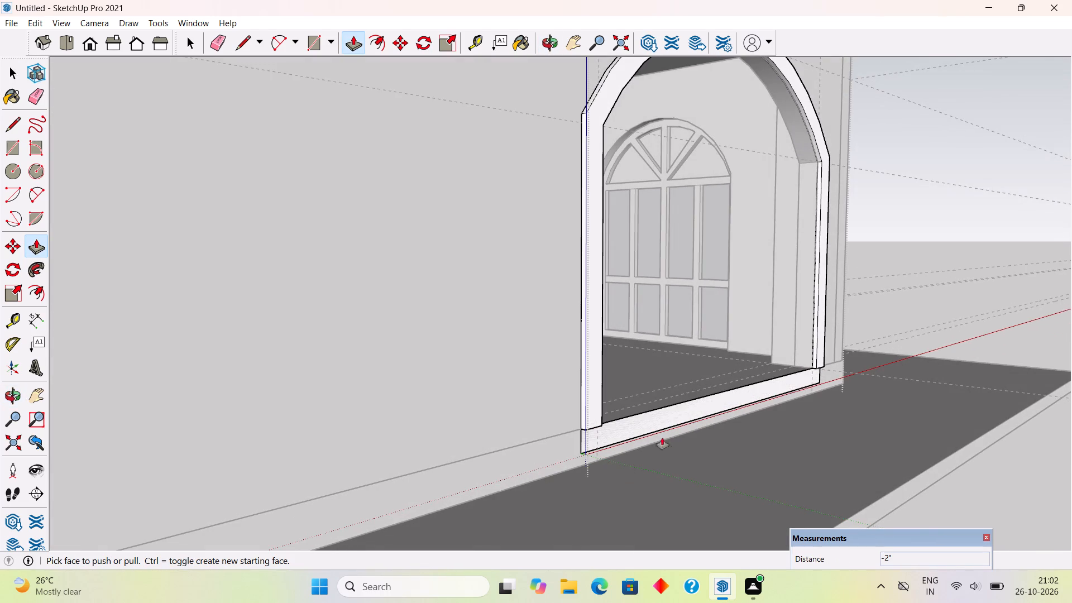
{"action": "scroll", "coordinate": [653, 433], "scroll_direction": "up", "scroll_amount": 4}
{"action": "left_click", "coordinate": [650, 420]}
{"action": "key", "text": "Delete"}
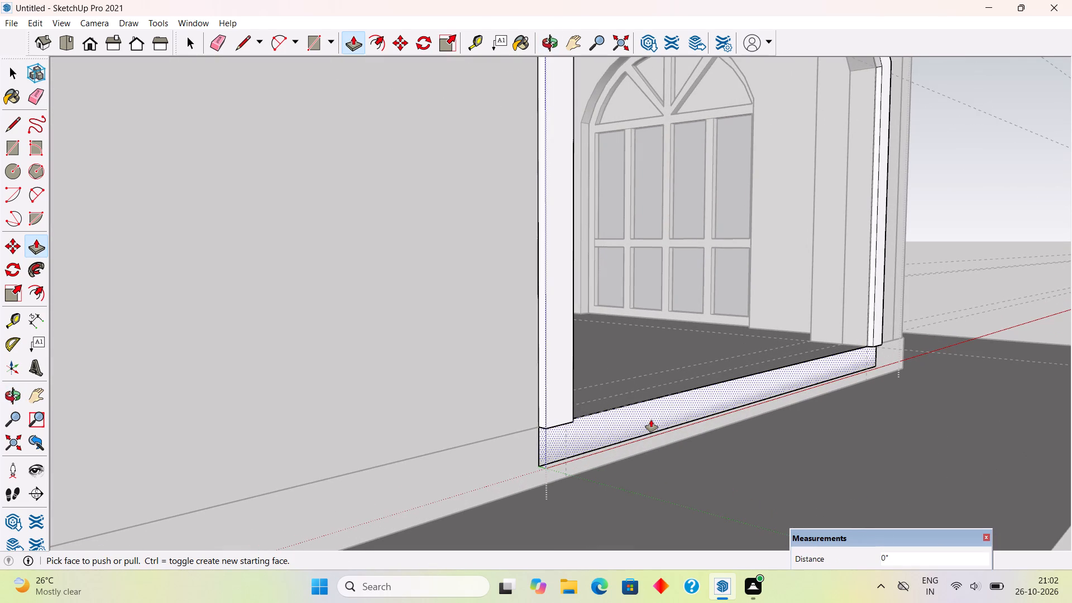
{"action": "key", "text": "space"}
{"action": "scroll", "coordinate": [537, 454], "scroll_direction": "up", "scroll_amount": 1}
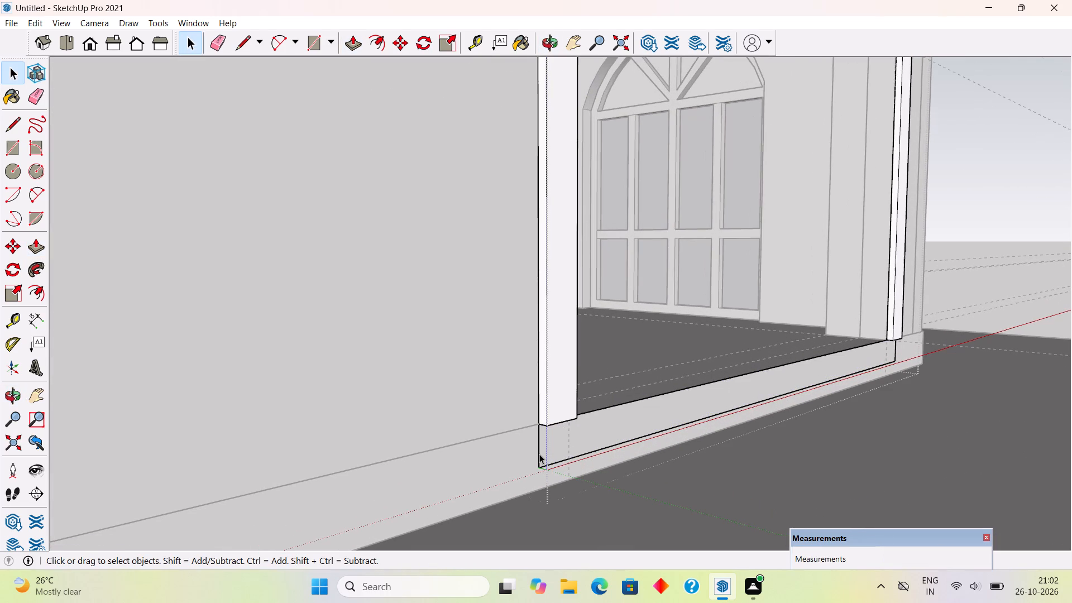
{"action": "left_click", "coordinate": [539, 453]}
{"action": "key", "text": "Delete"}
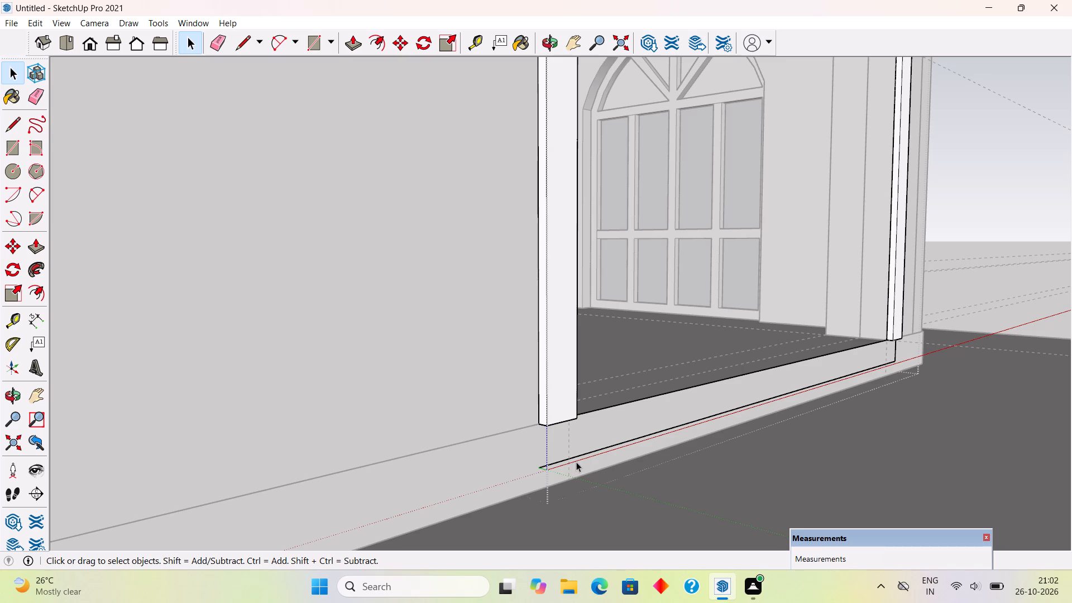
{"action": "left_click", "coordinate": [583, 454]}
{"action": "key", "text": "Delete"}
{"action": "middle_click_drag", "start_coordinate": [715, 422], "coordinate": [350, 442]}
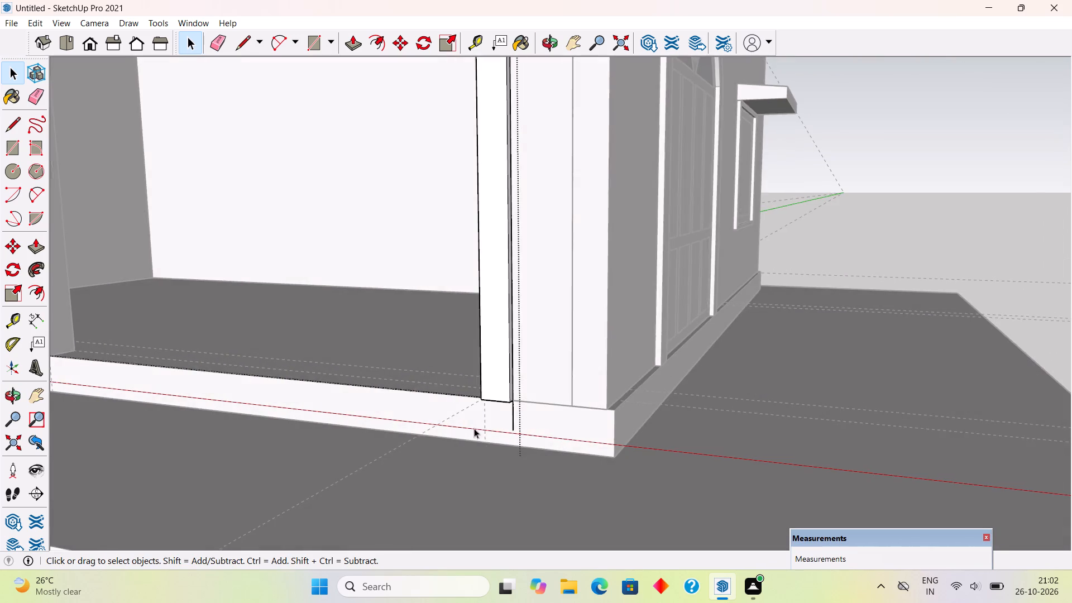
{"action": "scroll", "coordinate": [530, 417], "scroll_direction": "up", "scroll_amount": 6}
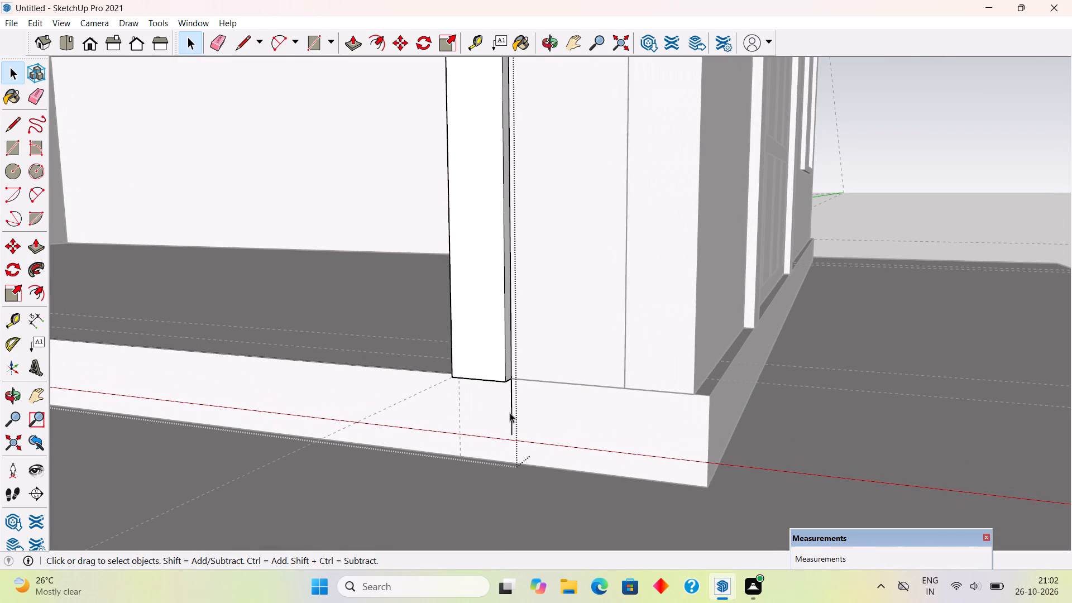
{"action": "left_click", "coordinate": [510, 418]}
{"action": "key", "text": "Delete"}
{"action": "scroll", "coordinate": [510, 418], "scroll_direction": "down", "scroll_amount": 5}
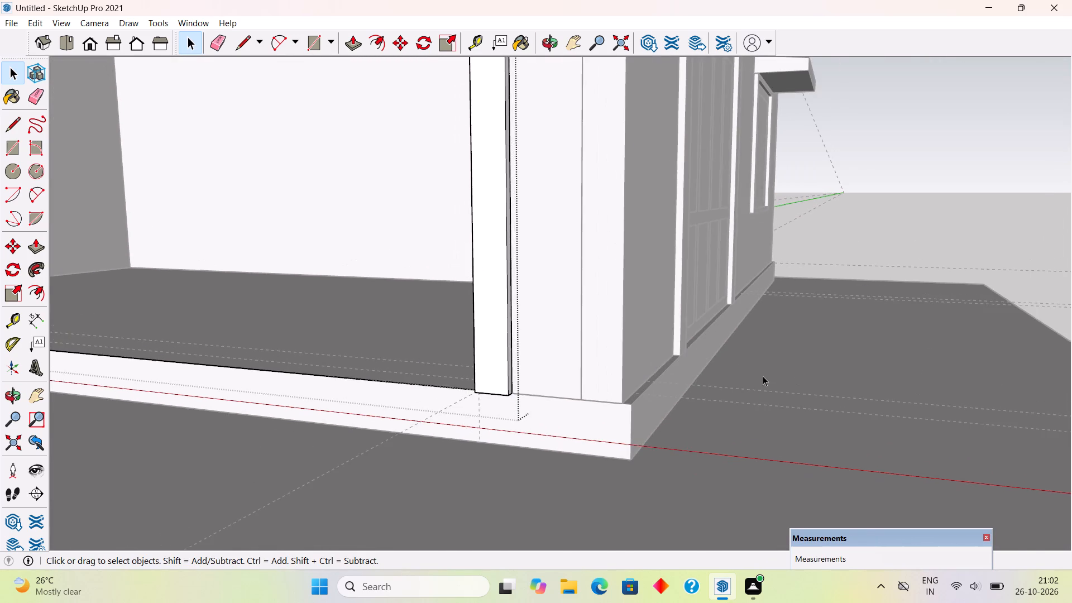
{"action": "scroll", "coordinate": [764, 375], "scroll_direction": "down", "scroll_amount": 5}
{"action": "left_click", "coordinate": [1016, 247]}
Draw a 13' by 8' rectangle across the arched opening, from the arch's spring point to the opposite bottom corner.
{"action": "scroll", "coordinate": [1016, 247], "scroll_direction": "down", "scroll_amount": 7}
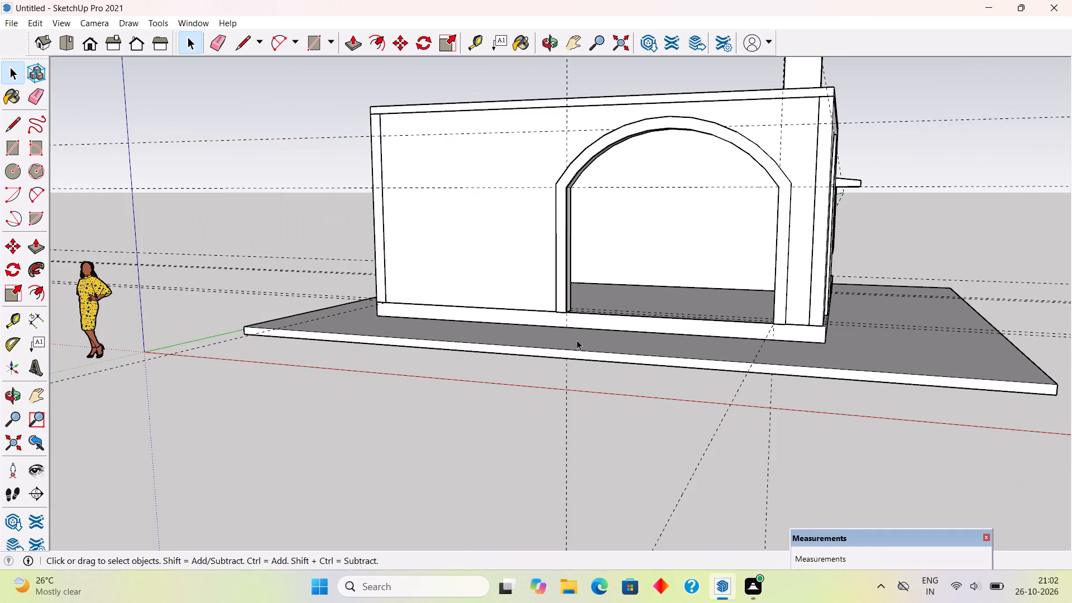
{"action": "middle_click_drag", "start_coordinate": [606, 353], "coordinate": [819, 395]}
{"action": "scroll", "coordinate": [815, 170], "scroll_direction": "up", "scroll_amount": 5}
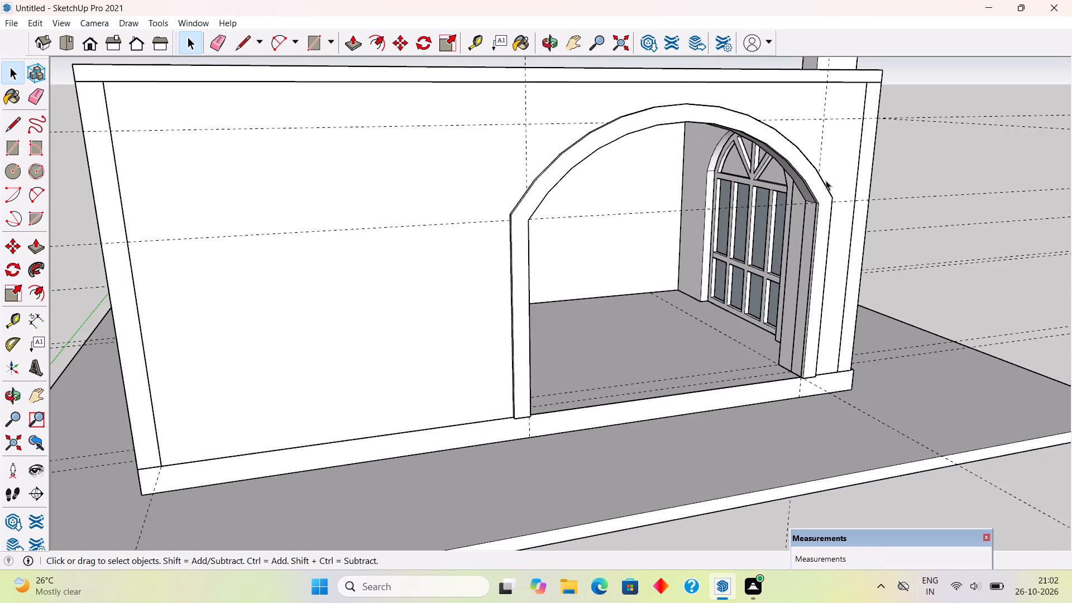
{"action": "middle_click_drag", "start_coordinate": [820, 176], "coordinate": [787, 151]}
{"action": "scroll", "coordinate": [562, 218], "scroll_direction": "up", "scroll_amount": 1}
{"action": "middle_click_drag", "start_coordinate": [518, 205], "coordinate": [467, 198]}
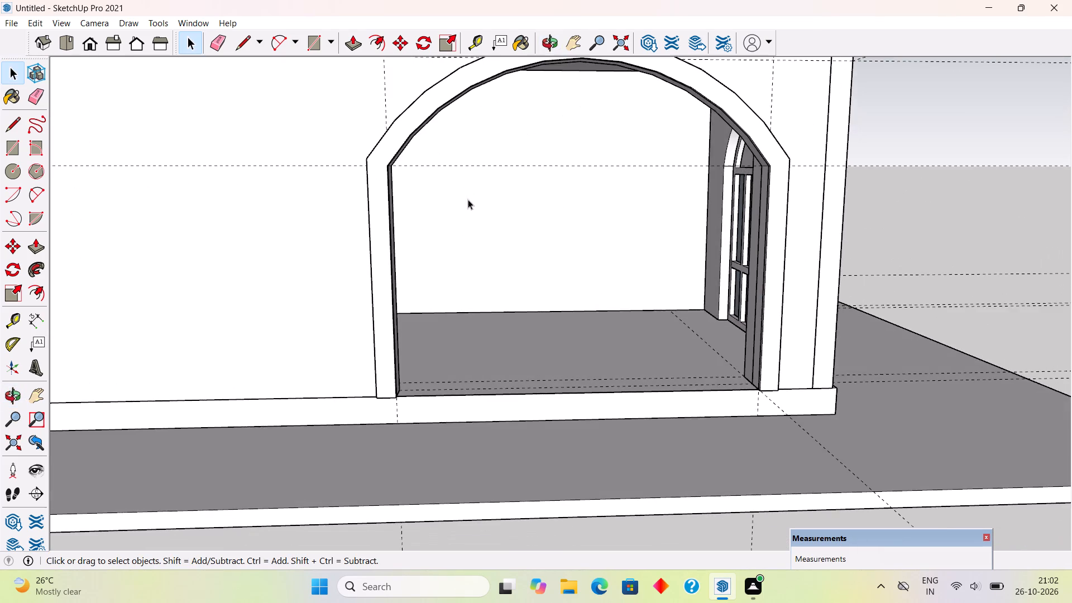
{"action": "scroll", "coordinate": [469, 200], "scroll_direction": "down", "scroll_amount": 2}
{"action": "scroll", "coordinate": [605, 92], "scroll_direction": "up", "scroll_amount": 4}
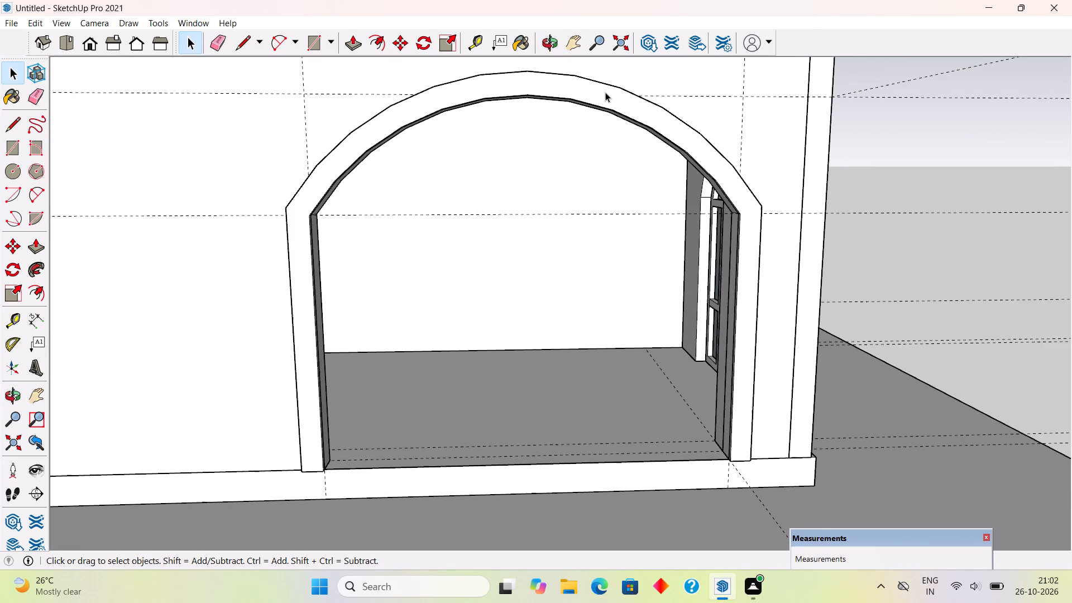
{"action": "key", "text": "r"}
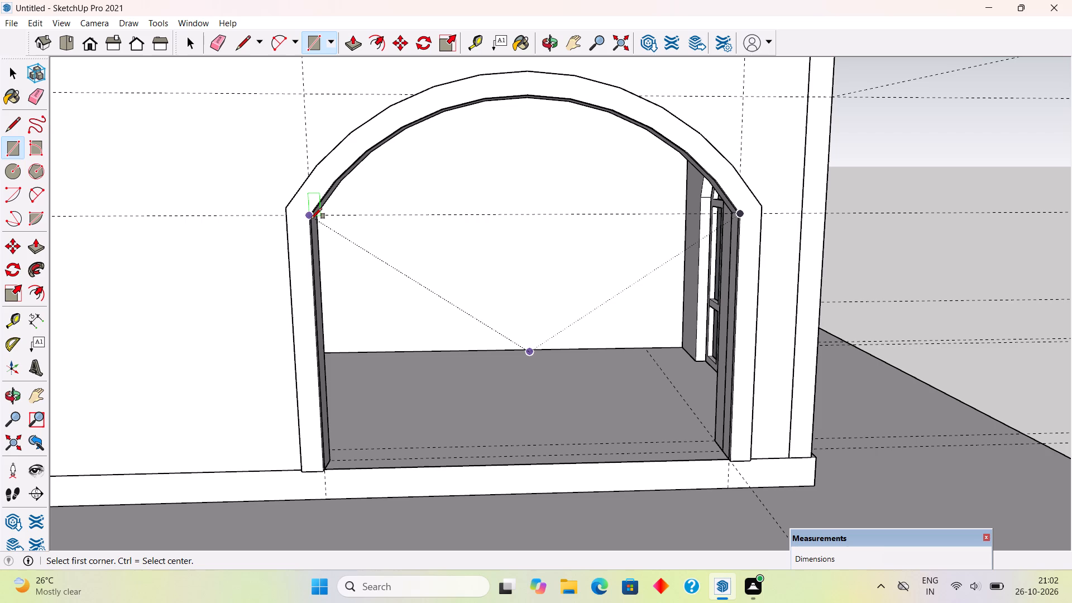
{"action": "left_click", "coordinate": [308, 216]}
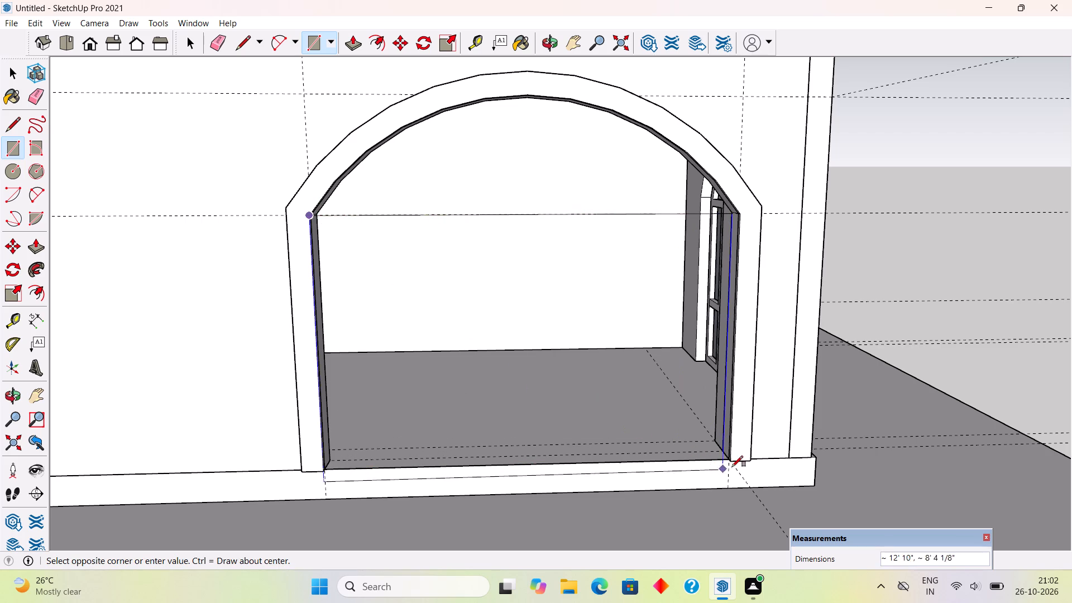
{"action": "left_click", "coordinate": [735, 465]}
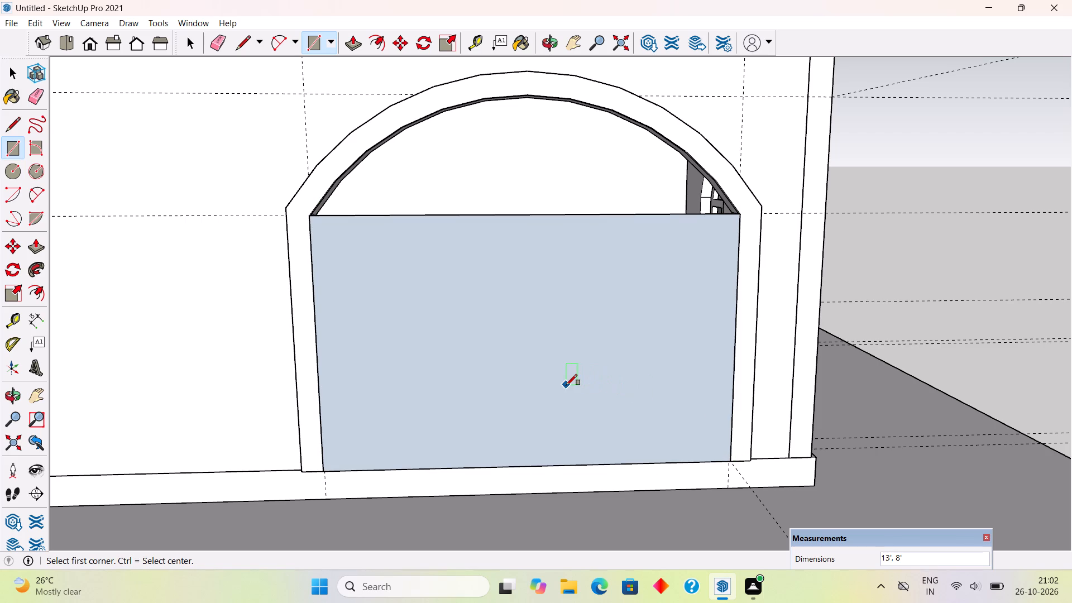
Draw an arc over the new rectangle's top edge following the opening's arch, with a bulge of about 3' 6 3/16".
{"action": "key", "text": "a"}
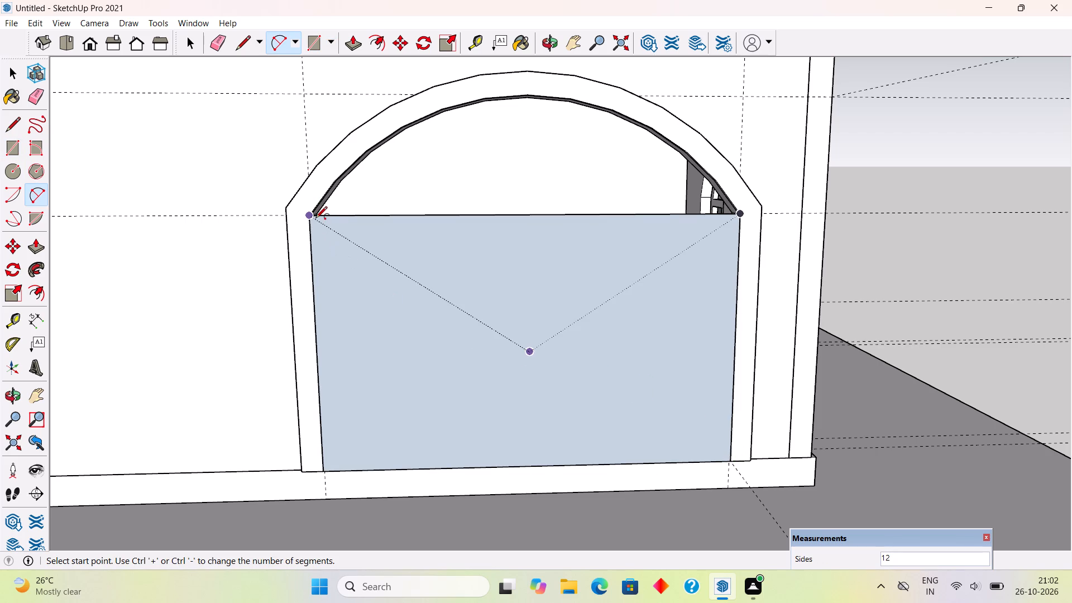
{"action": "left_click", "coordinate": [311, 215]}
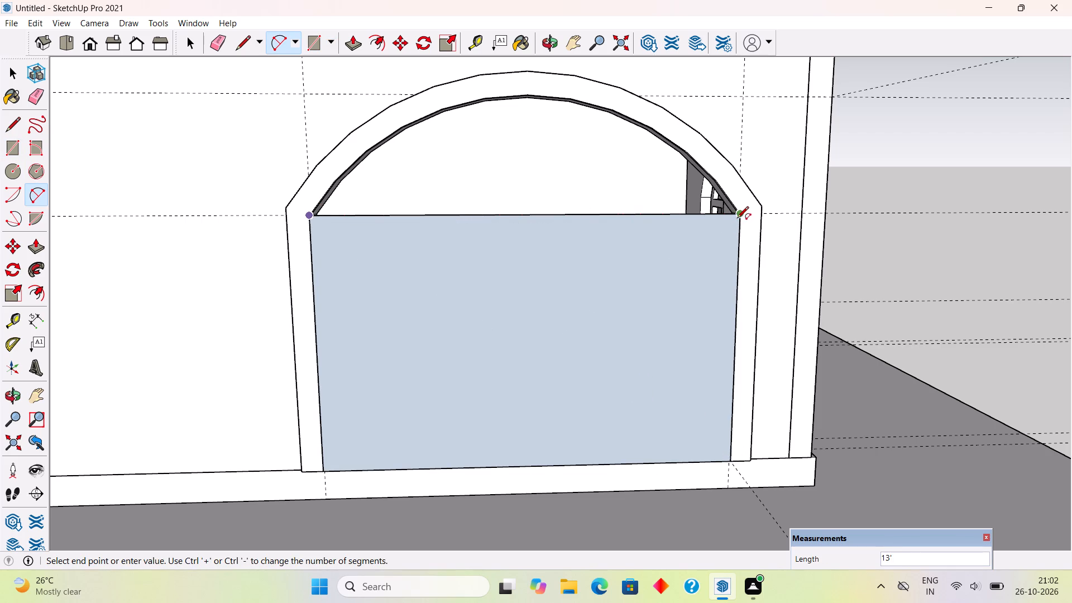
{"action": "left_click", "coordinate": [737, 218]}
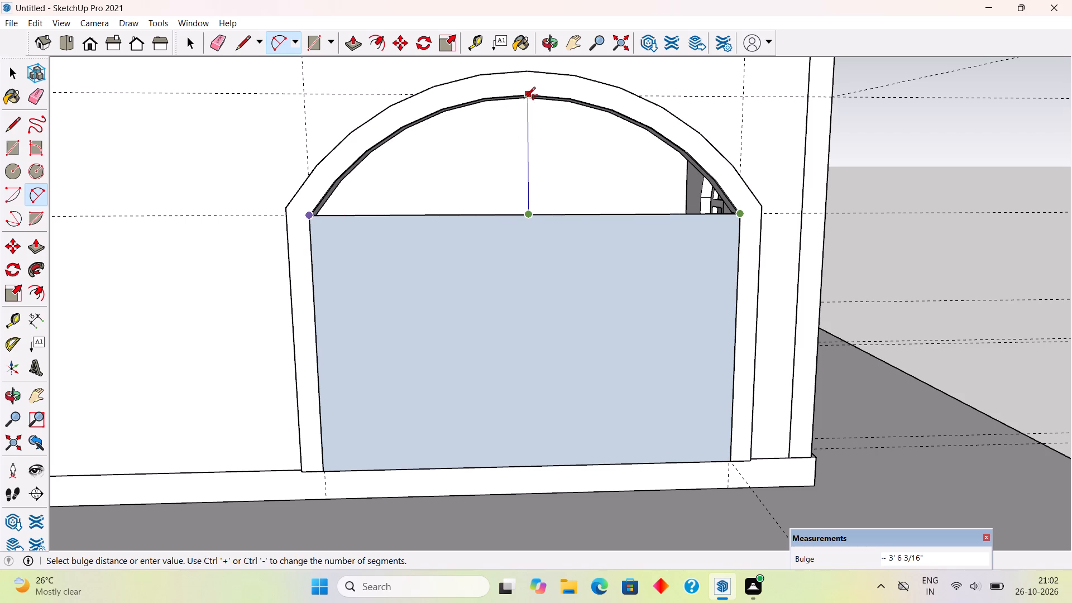
{"action": "left_click", "coordinate": [524, 99]}
{"action": "key", "text": "space"}
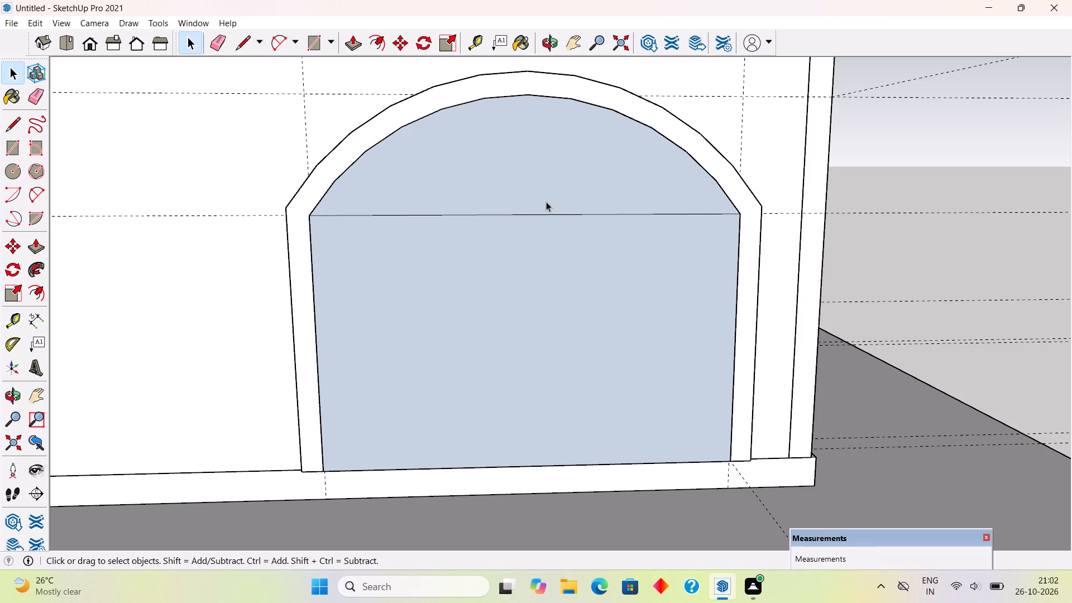
Delete the straight edge between the arc and rectangle to merge them into one arched face.
{"action": "left_click", "coordinate": [550, 214]}
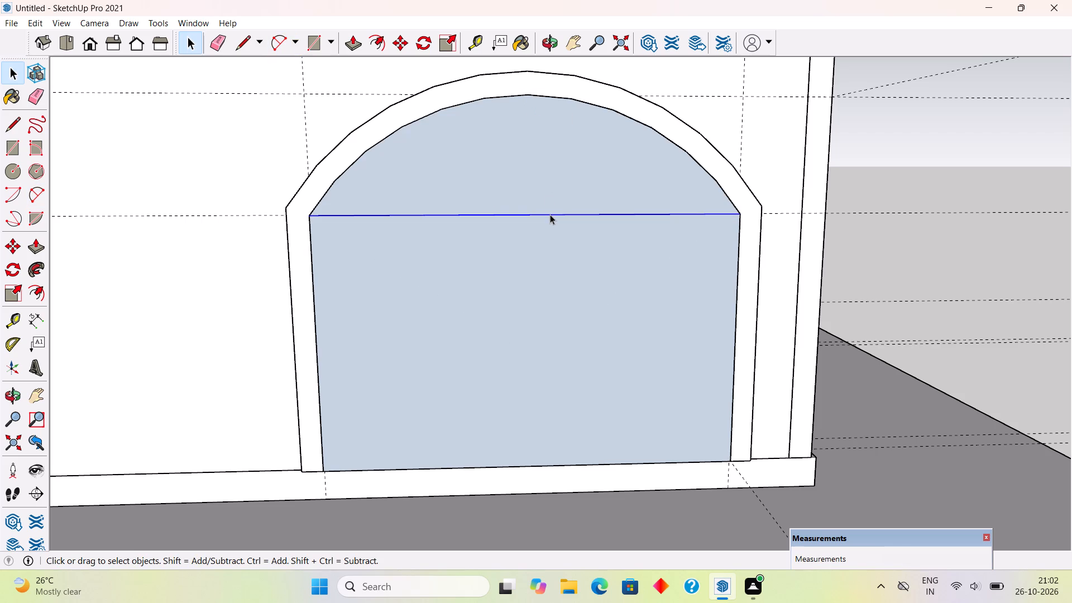
{"action": "key", "text": "Delete"}
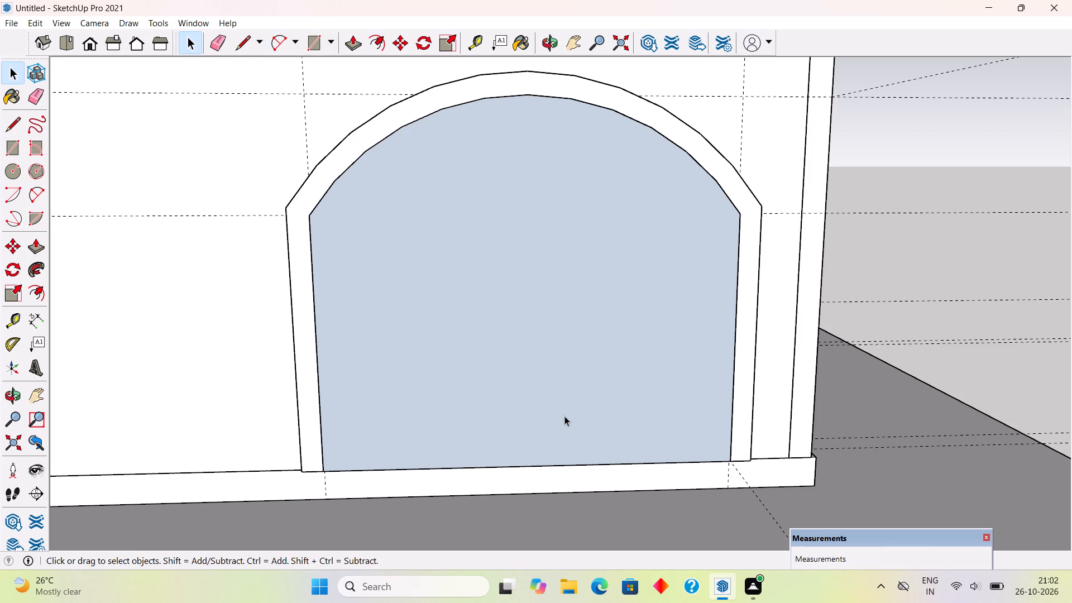
Offset the arched infill face's outline 4" inward.
{"action": "key", "text": "r"}
{"action": "key", "text": "f"}
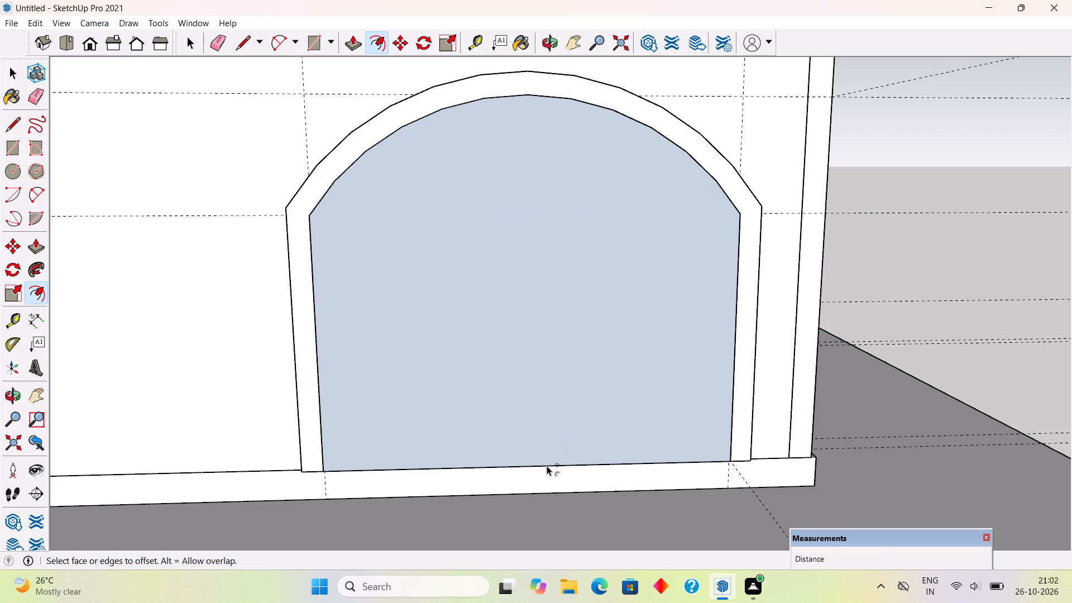
{"action": "left_click", "coordinate": [548, 460]}
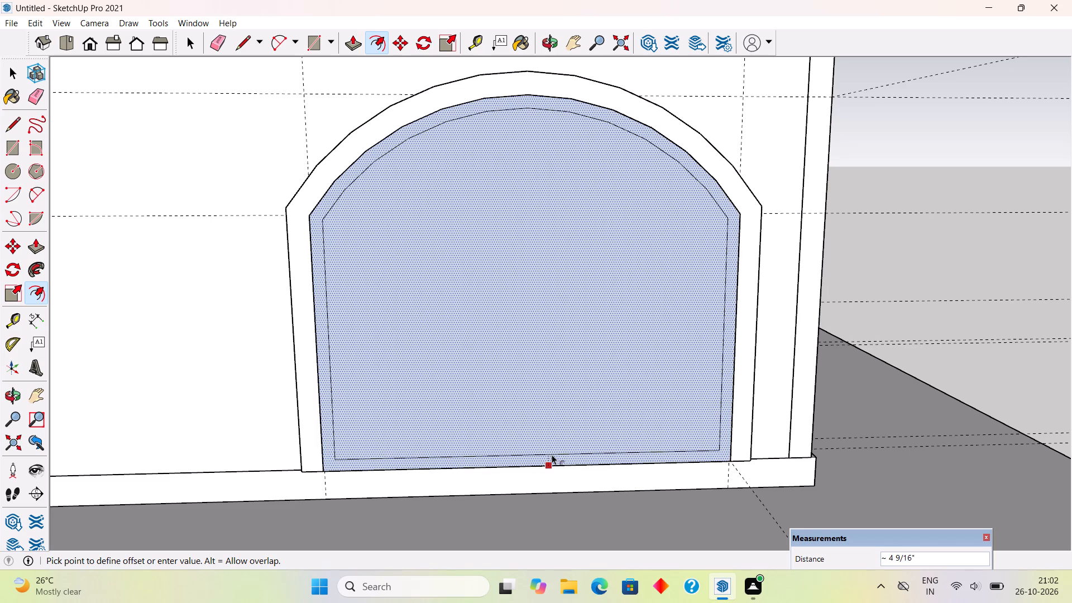
{"action": "type", "text": "4\""}
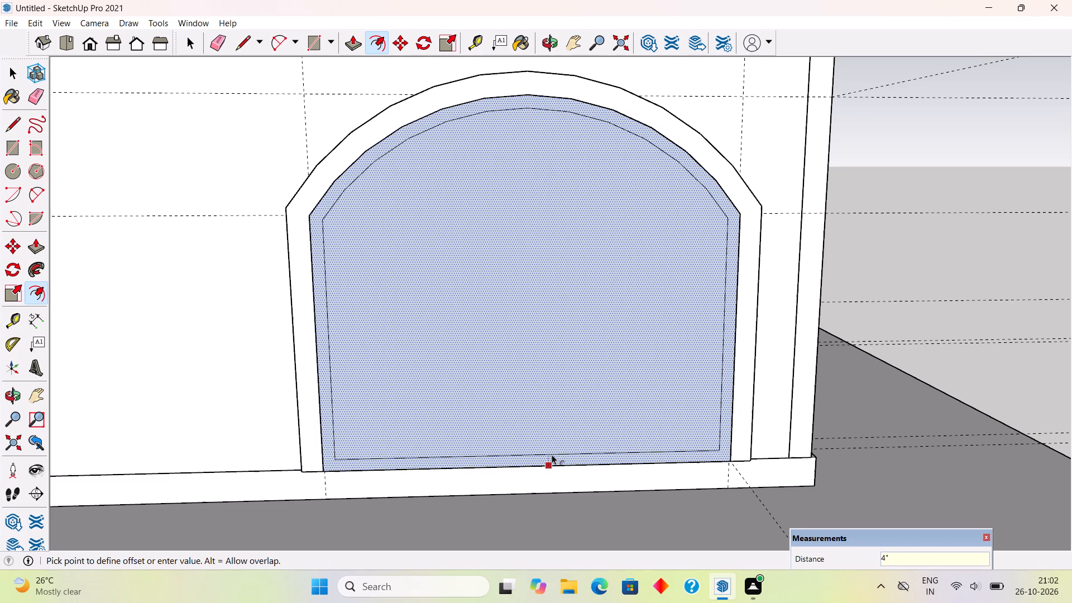
{"action": "key", "text": "Return"}
{"action": "key", "text": "space"}
Measure the gap between two adjacent lower panels on the finished arched door.
{"action": "middle_click_drag", "start_coordinate": [803, 504], "coordinate": [339, 442]}
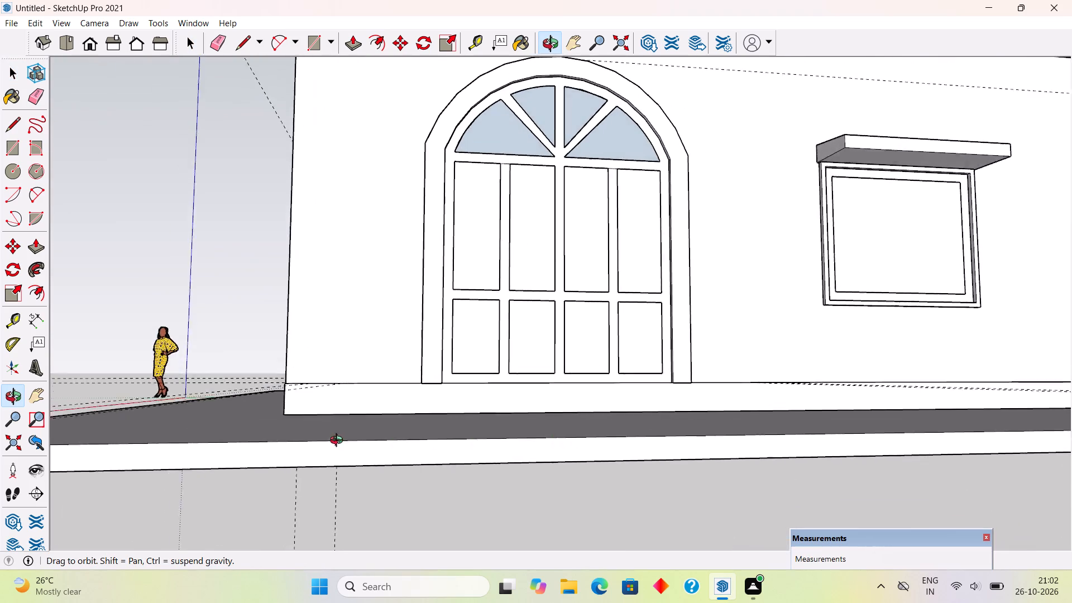
{"action": "middle_click_drag", "start_coordinate": [339, 442], "coordinate": [360, 516]}
{"action": "scroll", "coordinate": [556, 425], "scroll_direction": "up", "scroll_amount": 6}
{"action": "scroll", "coordinate": [443, 405], "scroll_direction": "up", "scroll_amount": 5}
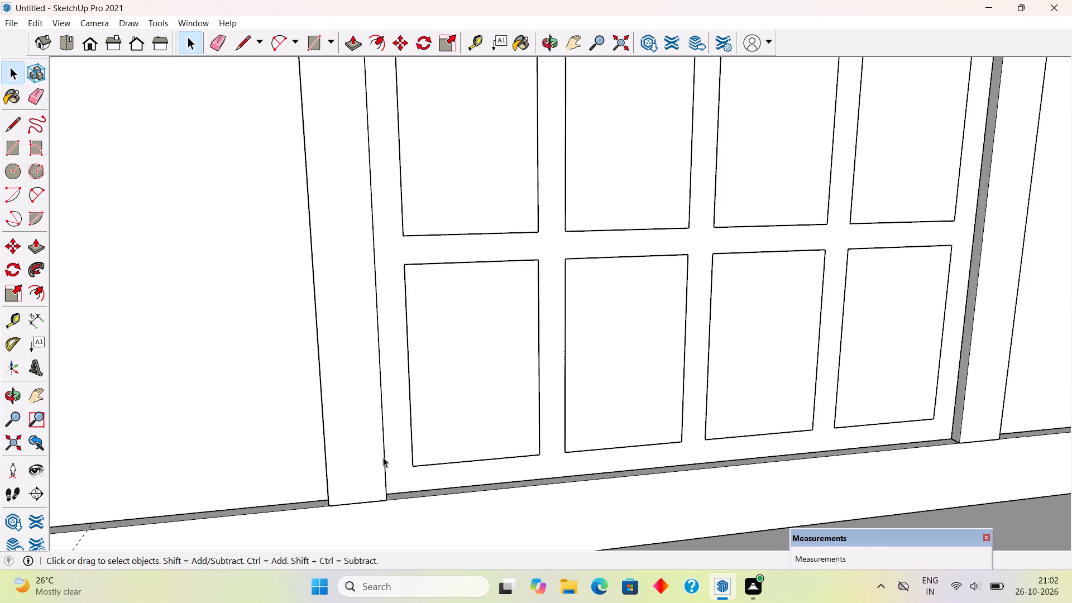
{"action": "scroll", "coordinate": [370, 467], "scroll_direction": "up", "scroll_amount": 4}
{"action": "middle_click_drag", "start_coordinate": [275, 454], "coordinate": [188, 453]}
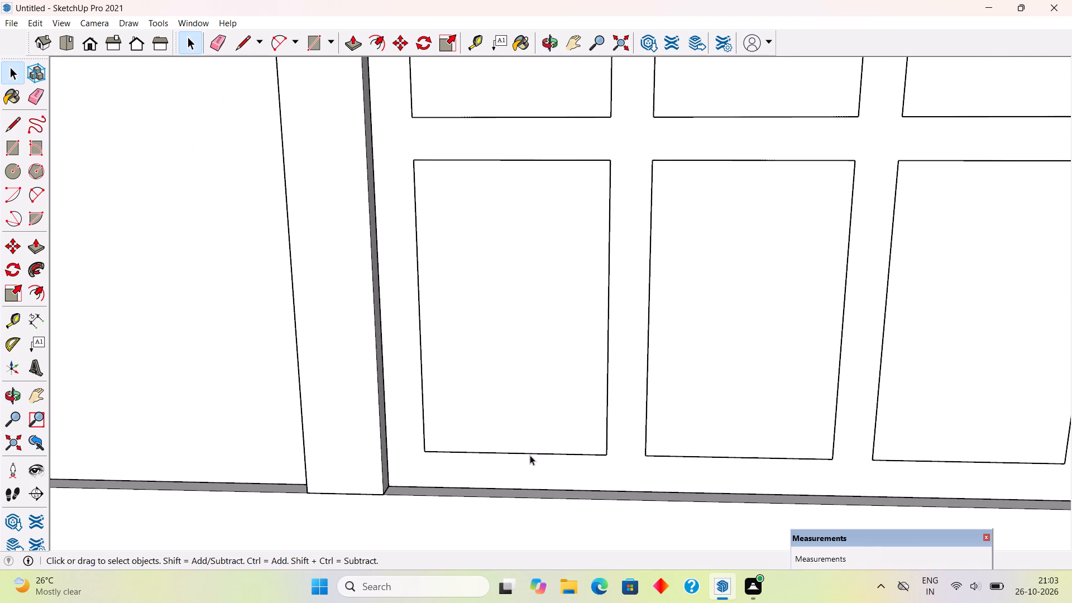
{"action": "key", "text": "t"}
{"action": "left_click", "coordinate": [608, 406]}
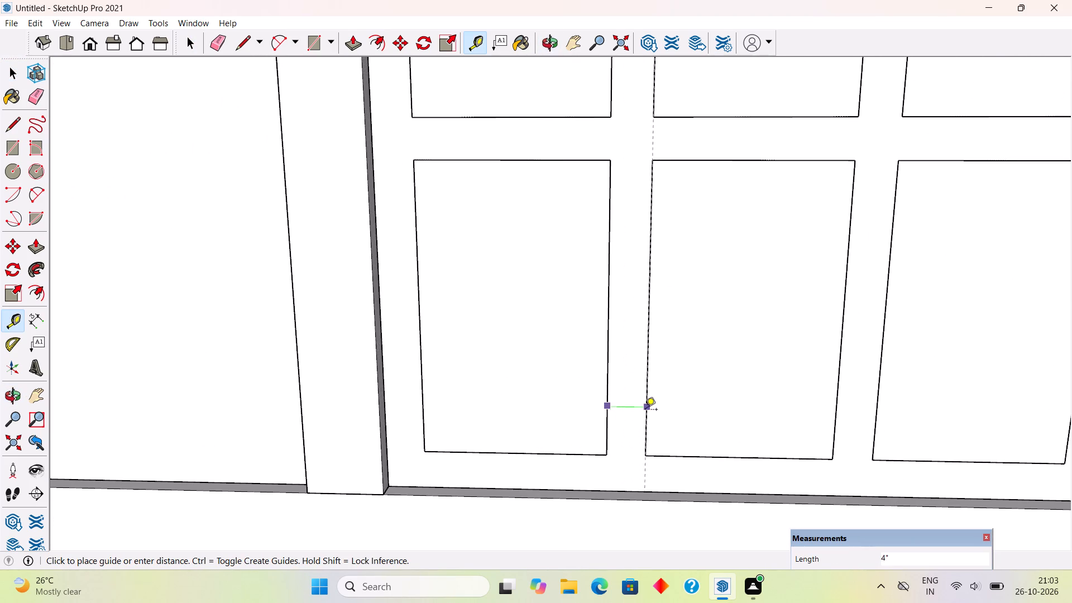
{"action": "key", "text": "space"}
{"action": "scroll", "coordinate": [645, 410], "scroll_direction": "down", "scroll_amount": 12}
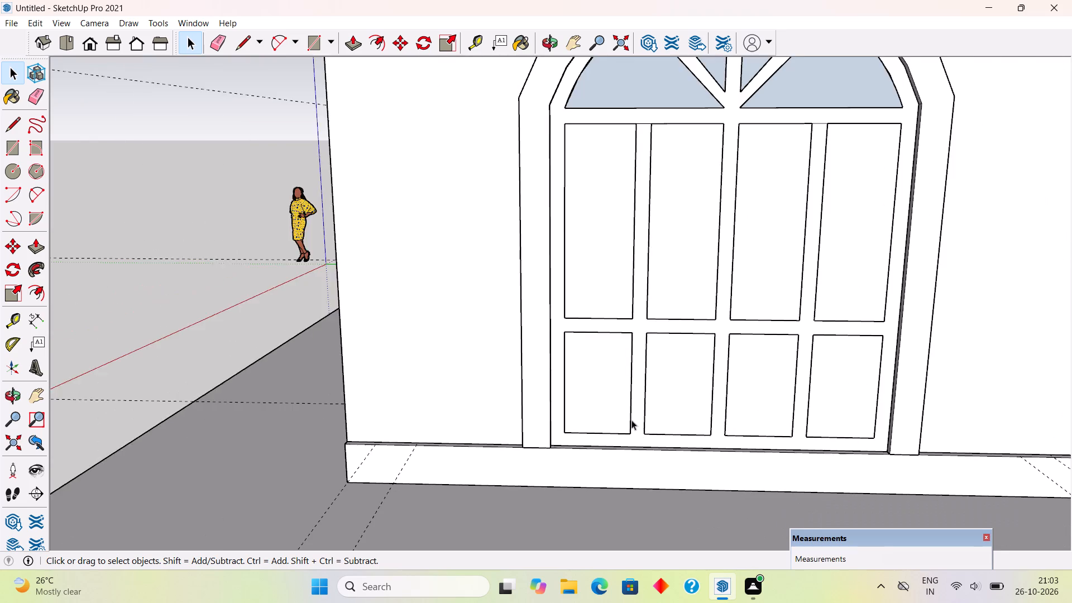
{"action": "scroll", "coordinate": [631, 419], "scroll_direction": "down", "scroll_amount": 6}
Draw a horizontal line about 12' 4" long between the spring points of the infill's inner arched outline.
{"action": "middle_click_drag", "start_coordinate": [365, 366], "coordinate": [843, 417]}
{"action": "middle_click_drag", "start_coordinate": [528, 405], "coordinate": [620, 356]}
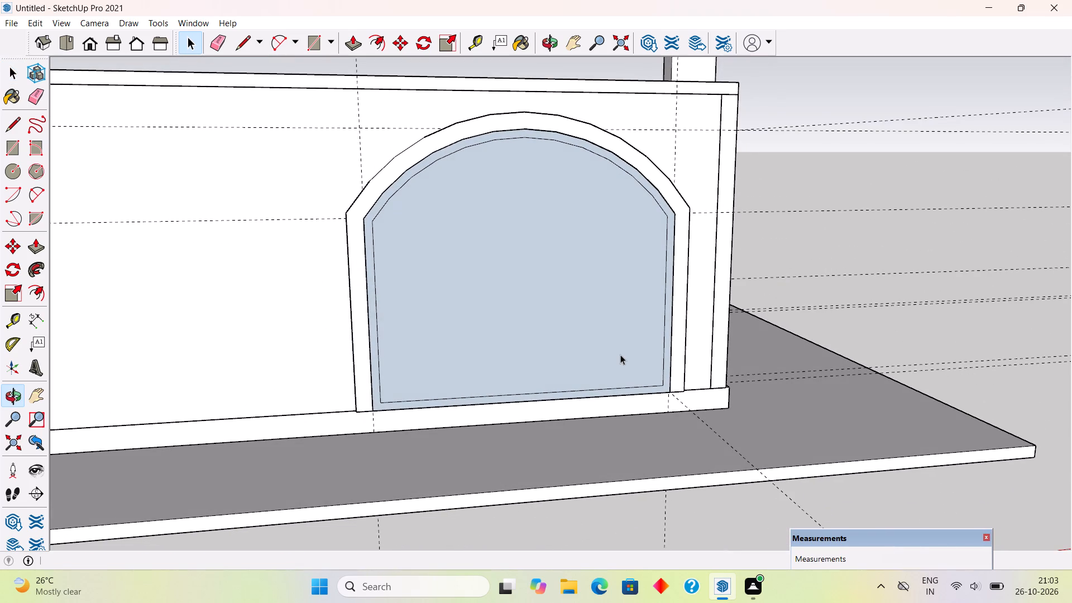
{"action": "scroll", "coordinate": [619, 348], "scroll_direction": "up", "scroll_amount": 3}
{"action": "key", "text": "l"}
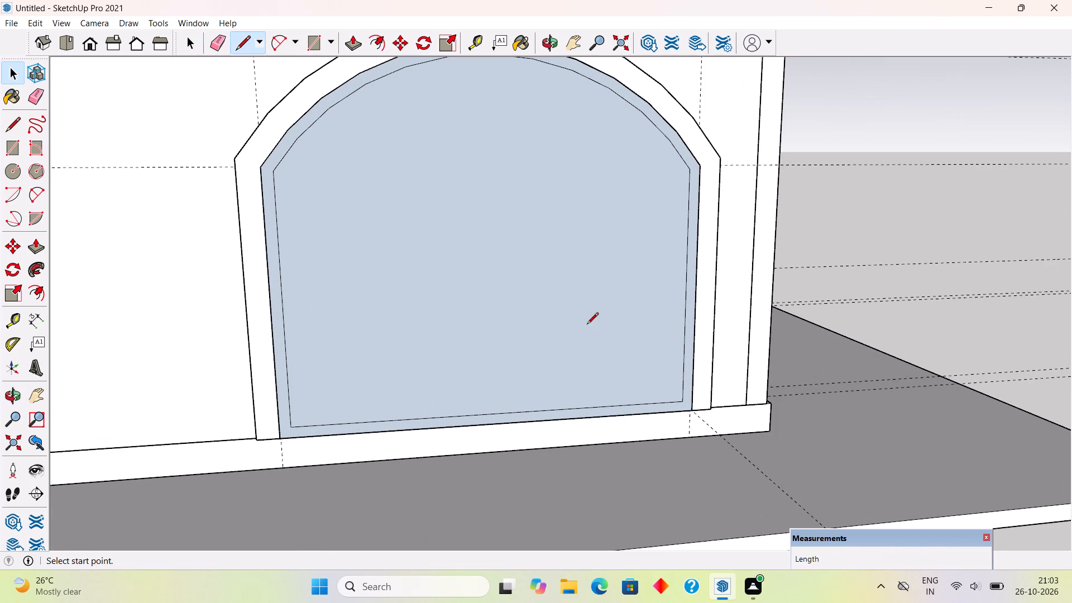
{"action": "left_click", "coordinate": [274, 173]}
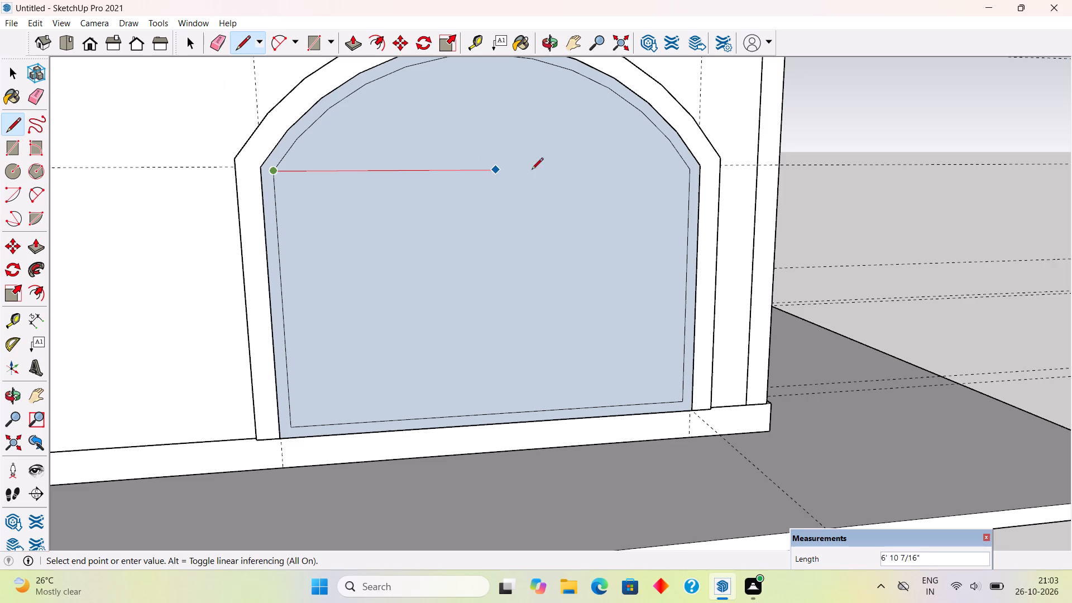
{"action": "left_click", "coordinate": [687, 170]}
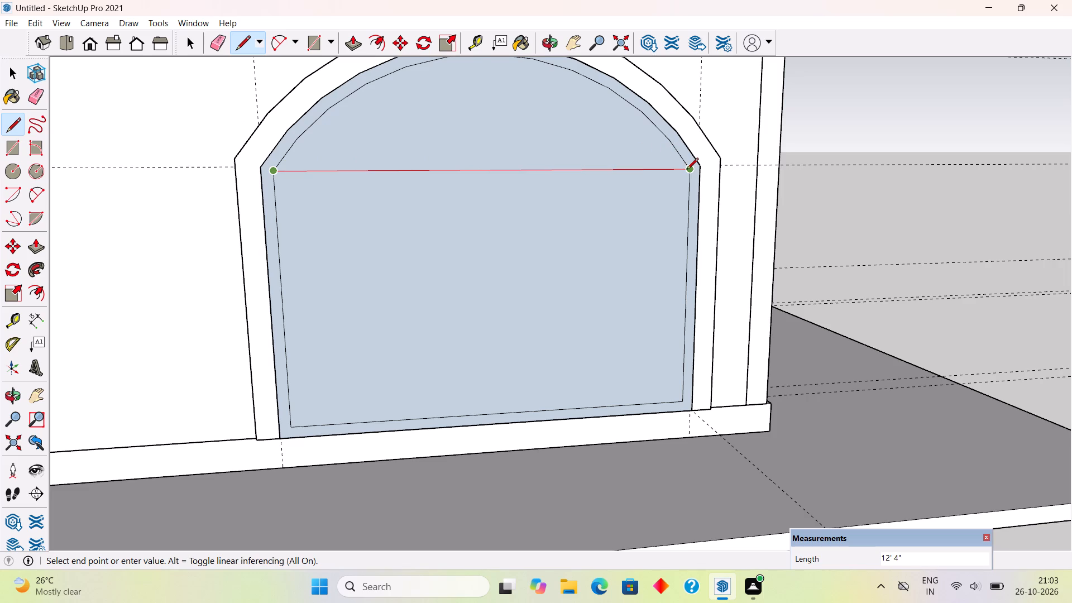
Place a guide 4" below the spring line and draw a second horizontal line along it across the inner outline.
{"action": "key", "text": "t"}
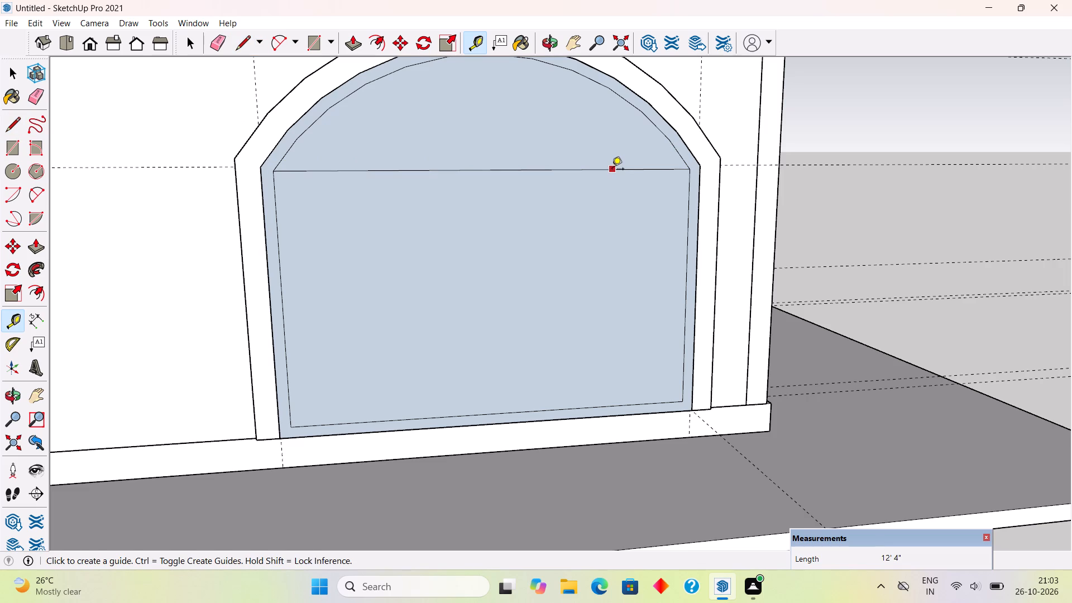
{"action": "left_click", "coordinate": [612, 170]}
{"action": "key", "text": "4"}
{"action": "key", "text": "shift+quotedbl"}
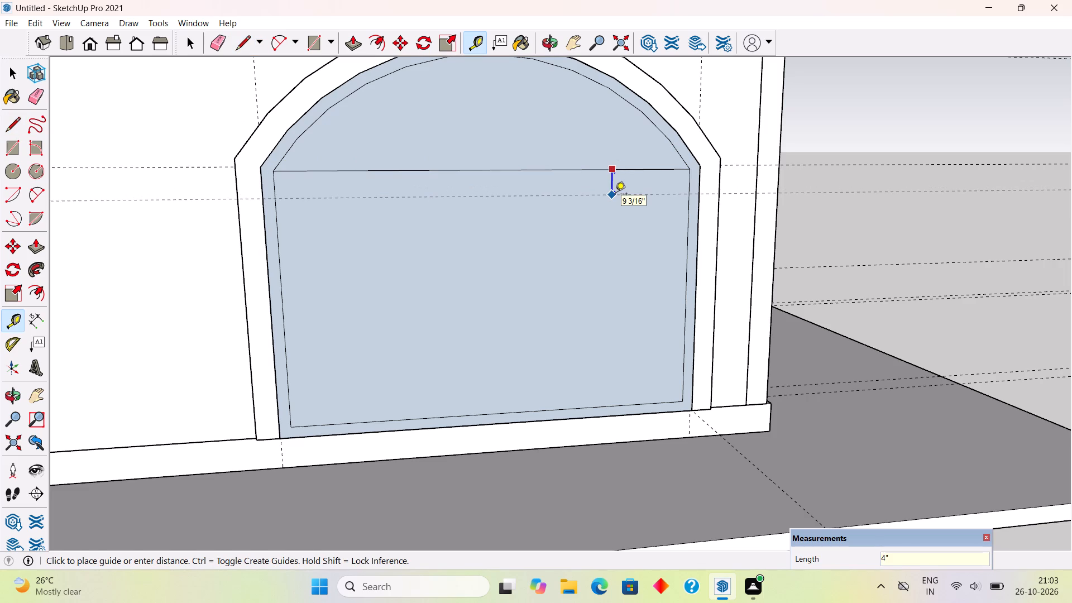
{"action": "key", "text": "Return"}
{"action": "key", "text": "l"}
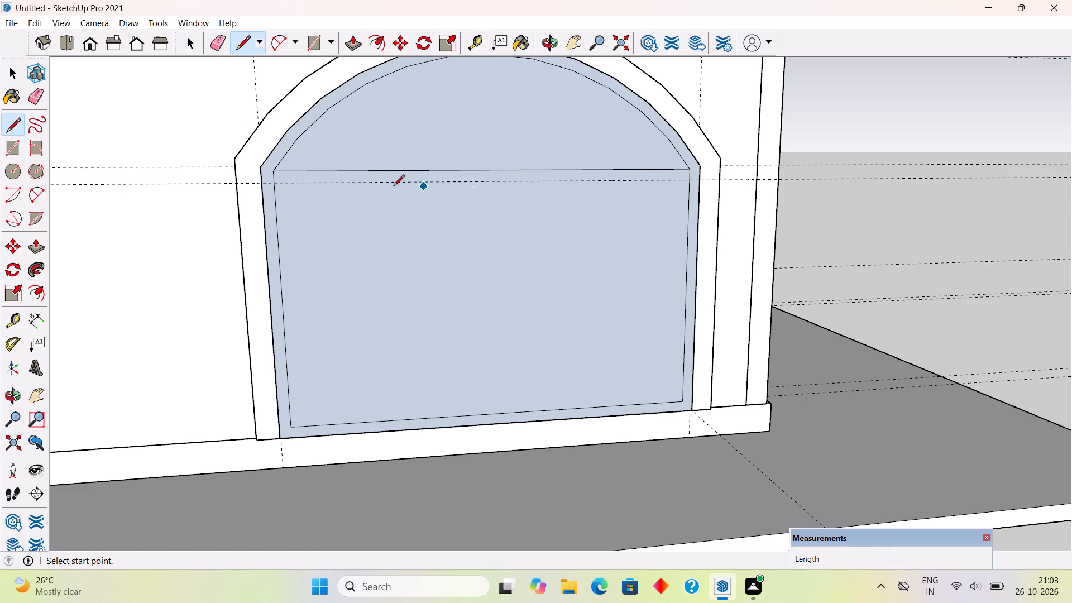
{"action": "left_click", "coordinate": [274, 185]}
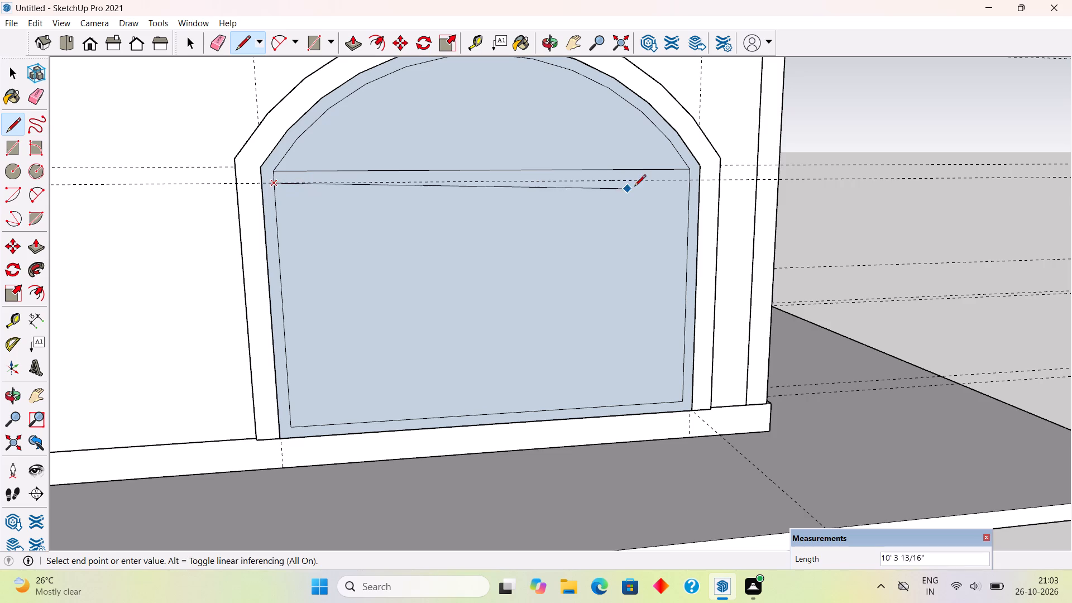
{"action": "left_click", "coordinate": [689, 183]}
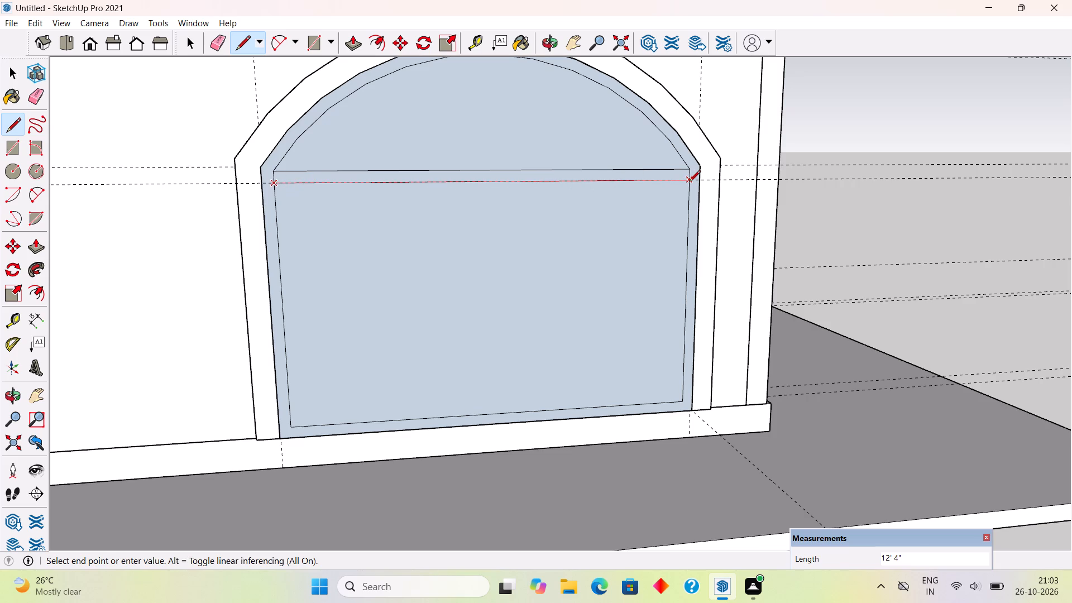
{"action": "key", "text": "space"}
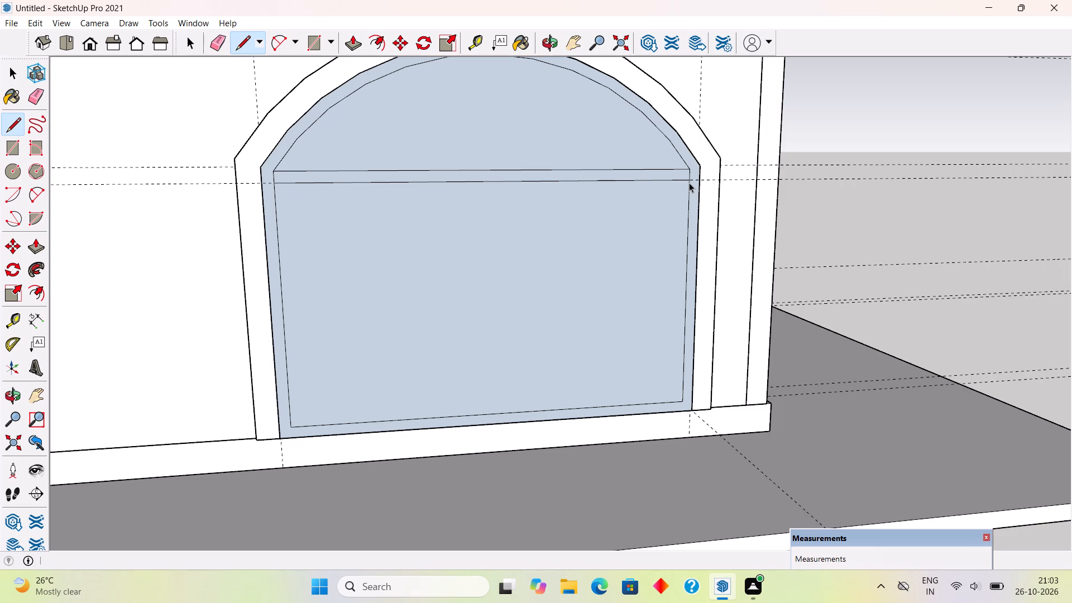
Place a vertical guide through the centre of the infill, parallel to the inner outline's left edge.
{"action": "scroll", "coordinate": [653, 282], "scroll_direction": "down", "scroll_amount": 1}
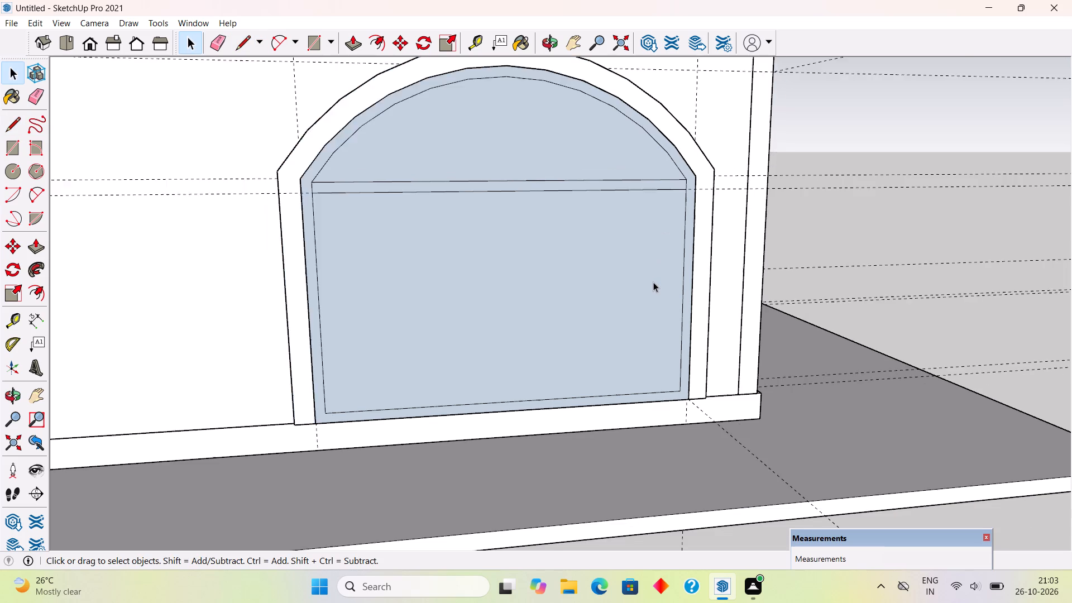
{"action": "scroll", "coordinate": [653, 282], "scroll_direction": "down", "scroll_amount": 1}
{"action": "key", "text": "t"}
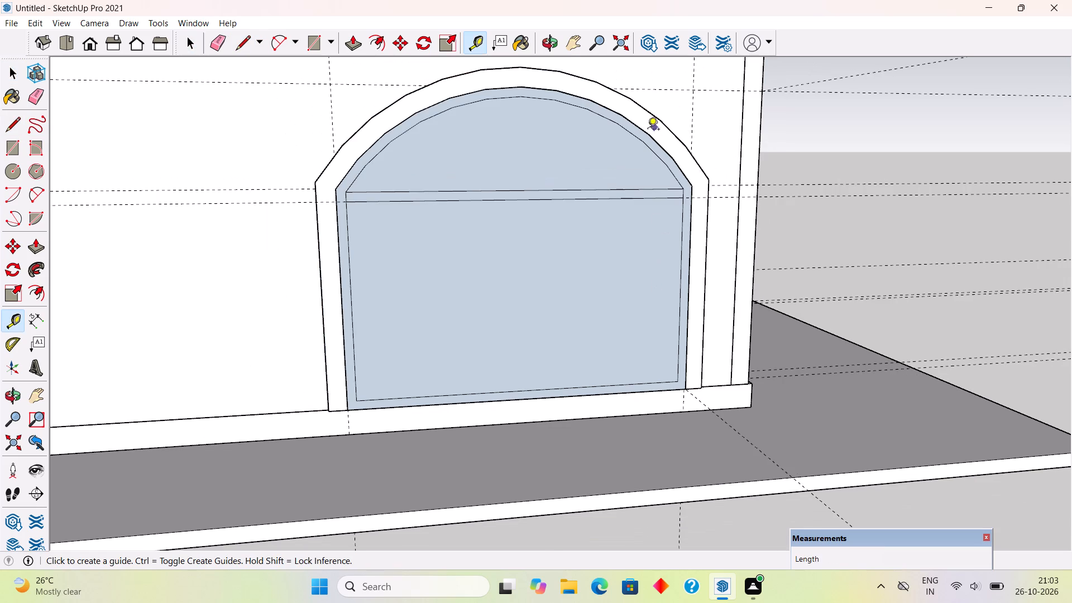
{"action": "left_click", "coordinate": [352, 305]}
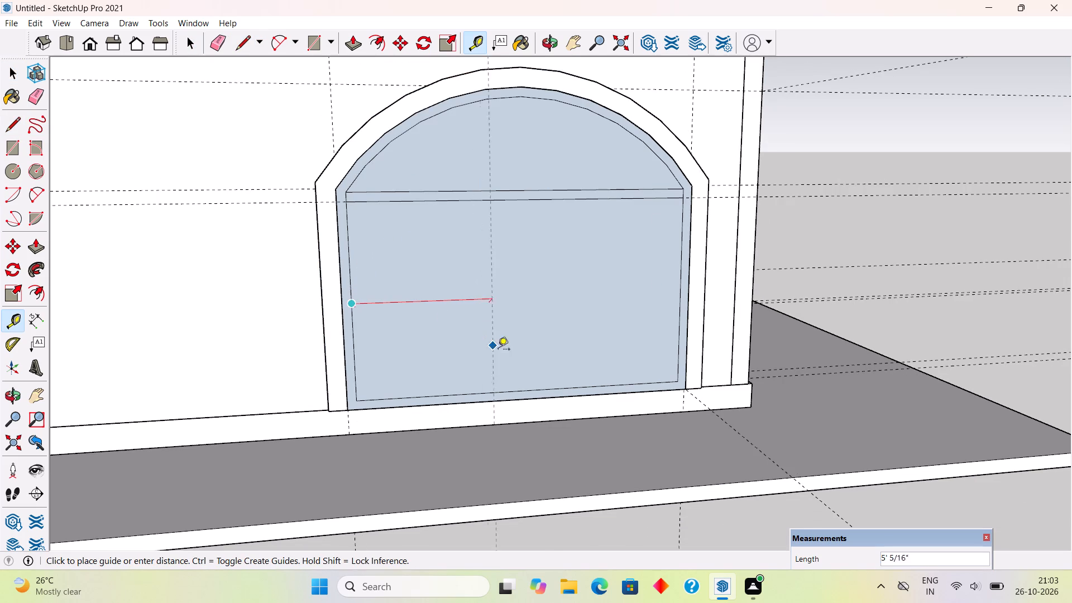
{"action": "left_click", "coordinate": [522, 389]}
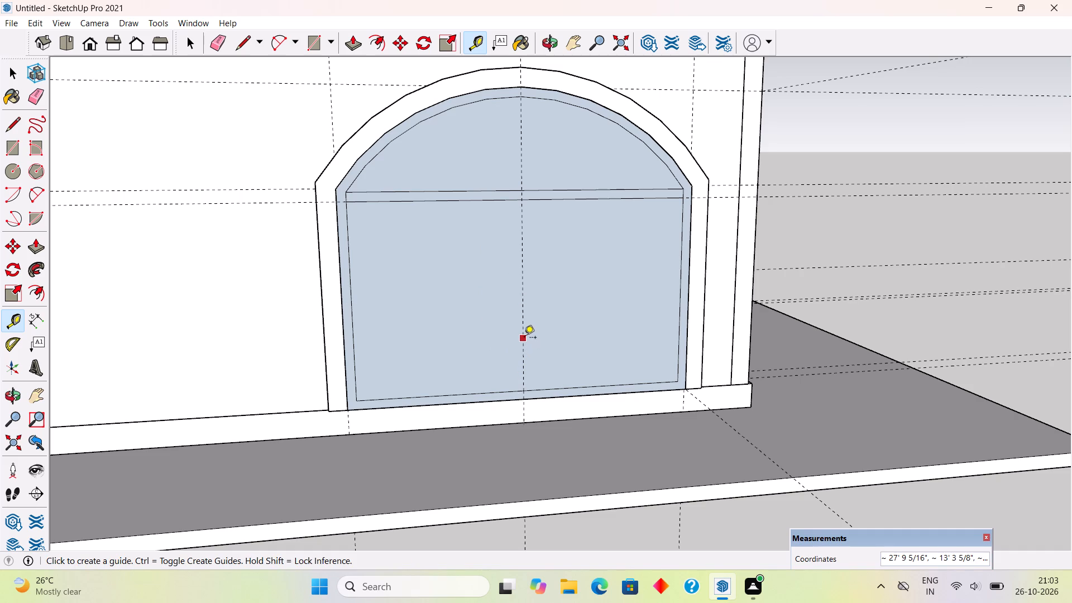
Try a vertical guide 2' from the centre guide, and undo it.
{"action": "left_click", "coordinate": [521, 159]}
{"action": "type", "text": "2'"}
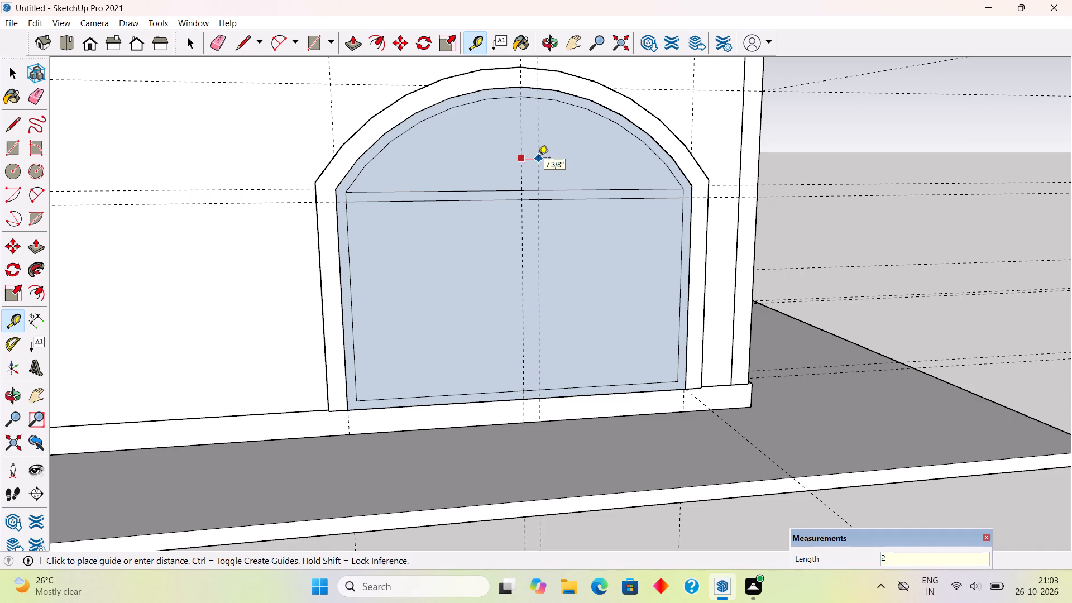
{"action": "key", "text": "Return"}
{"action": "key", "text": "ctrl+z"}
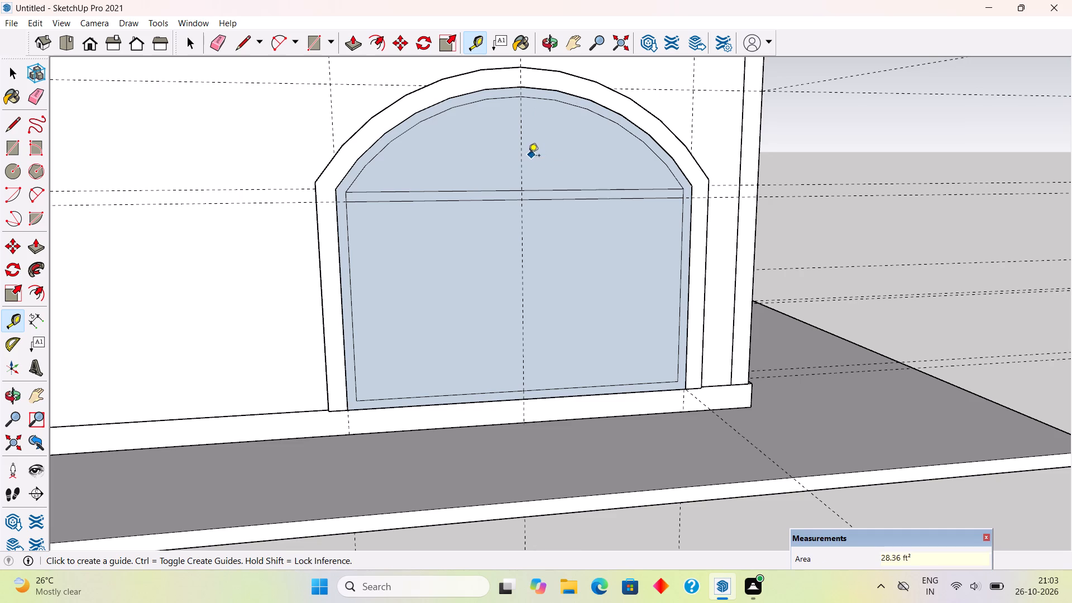
Place a guide 2" right of the centre guide and another 4" back from it, marking a 4" central mullion.
{"action": "left_click", "coordinate": [521, 166]}
{"action": "key", "text": "2"}
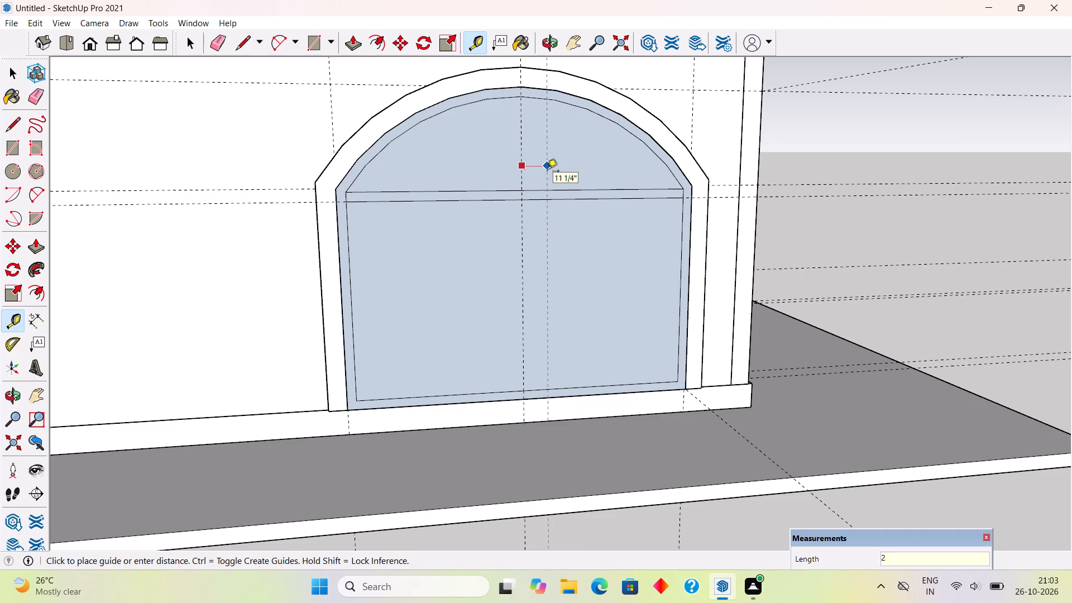
{"action": "key", "text": "shift+quotedbl"}
{"action": "key", "text": "Return"}
{"action": "scroll", "coordinate": [525, 173], "scroll_direction": "up", "scroll_amount": 3}
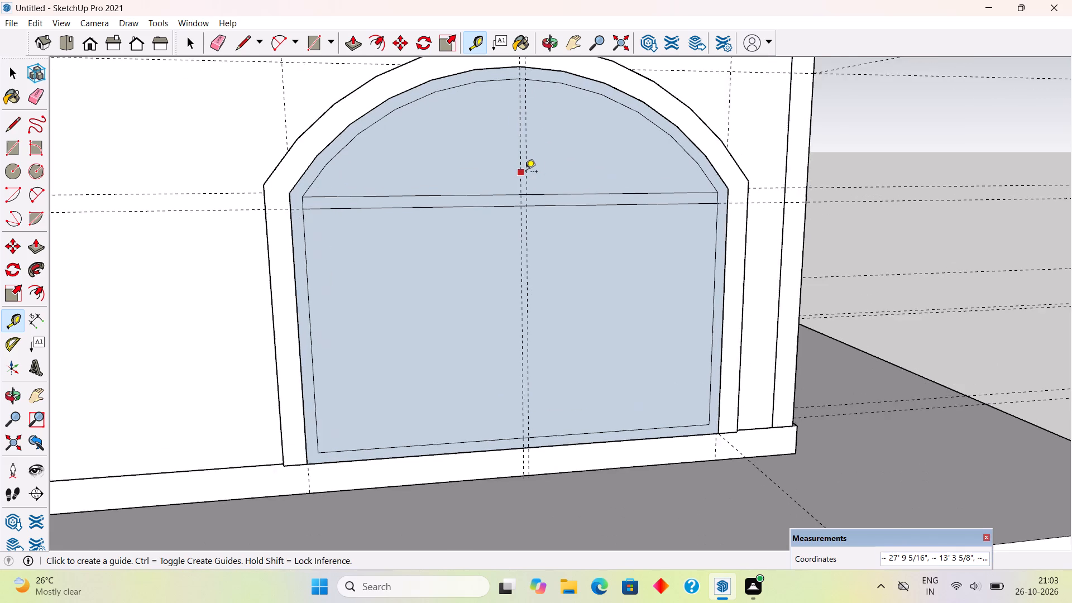
{"action": "left_click", "coordinate": [525, 173]}
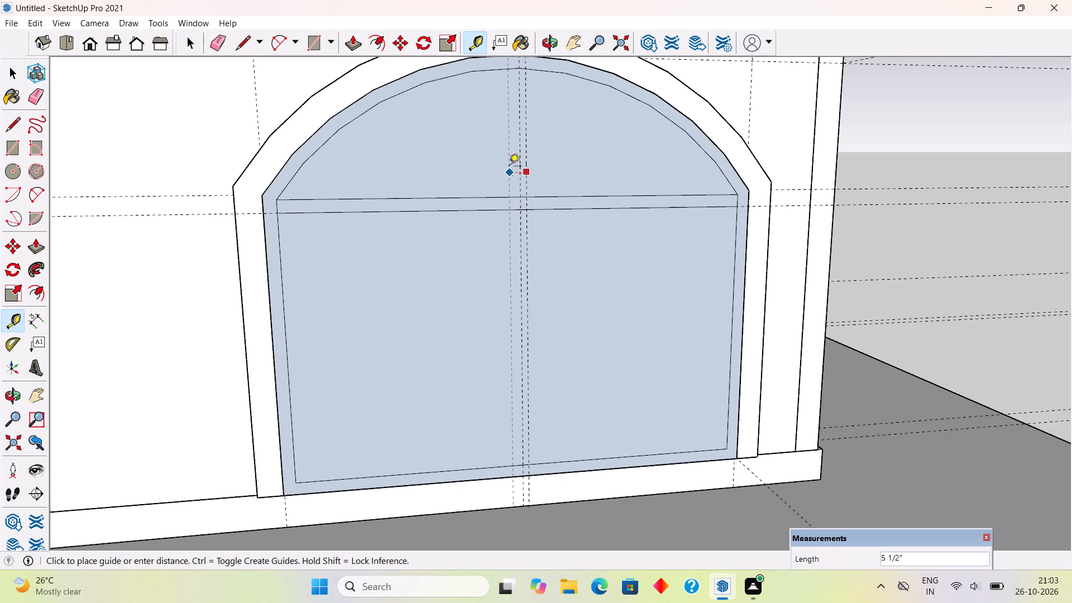
{"action": "type", "text": "4\""}
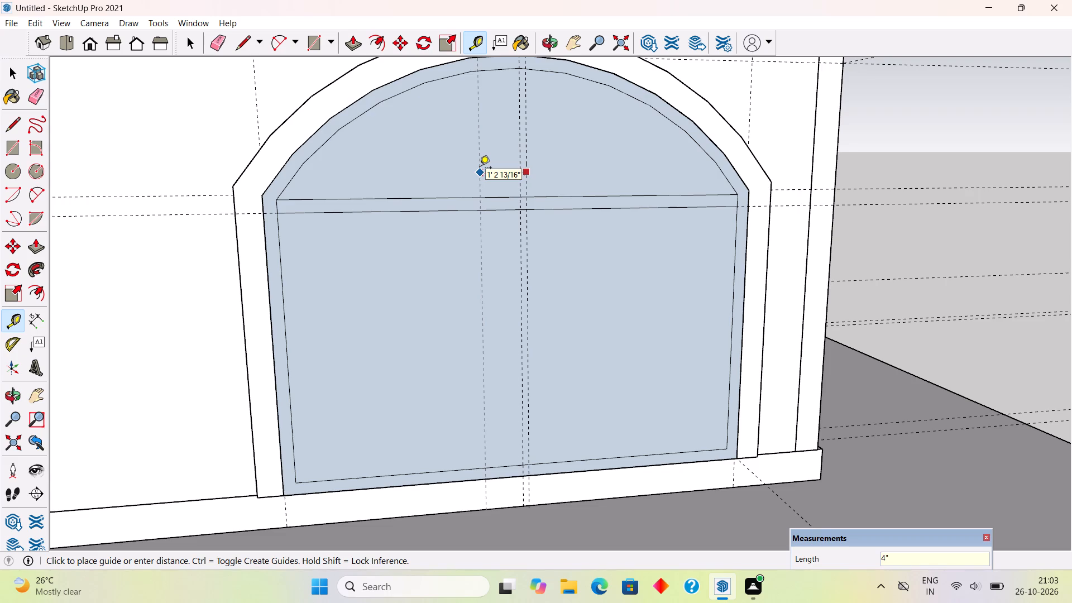
{"action": "key", "text": "Return"}
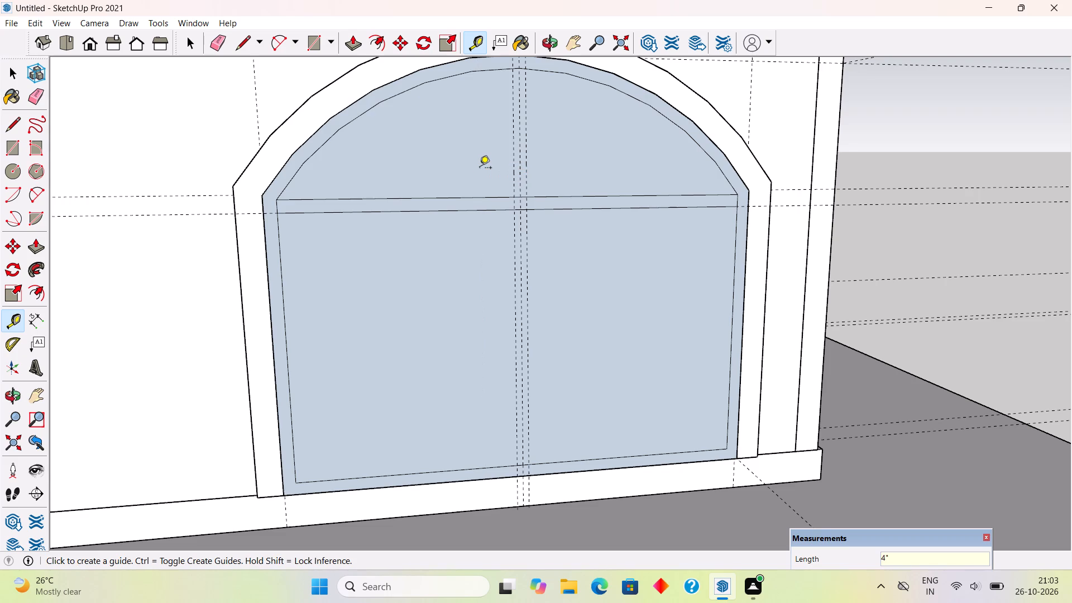
Place a vertical guide 3' in from the inner outline's left edge and another 4" beyond it towards the centre.
{"action": "scroll", "coordinate": [471, 212], "scroll_direction": "down", "scroll_amount": 2}
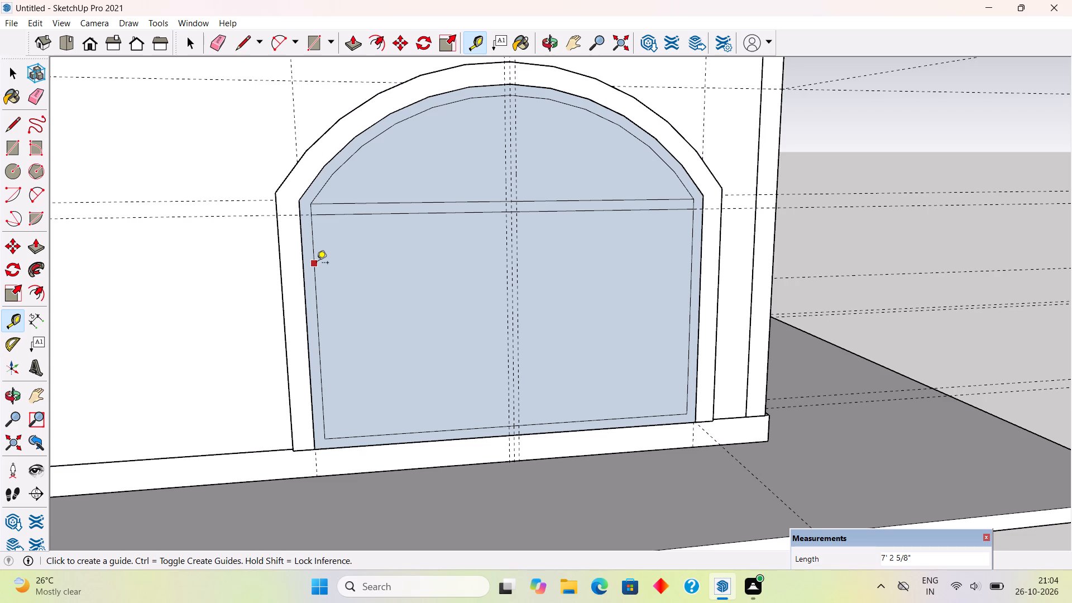
{"action": "scroll", "coordinate": [317, 264], "scroll_direction": "down", "scroll_amount": 3}
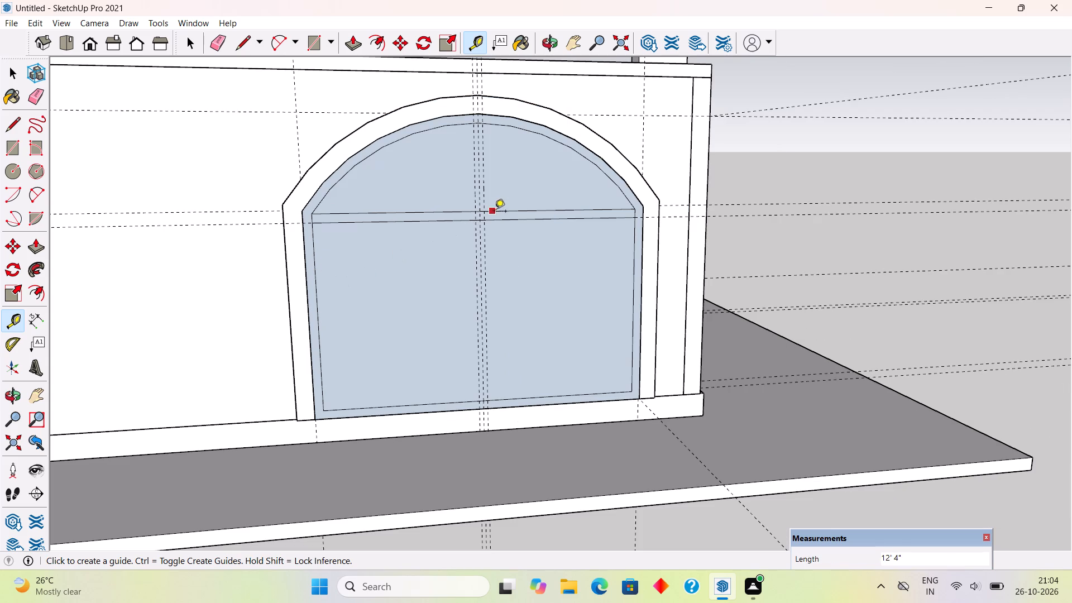
{"action": "left_click", "coordinate": [313, 291]}
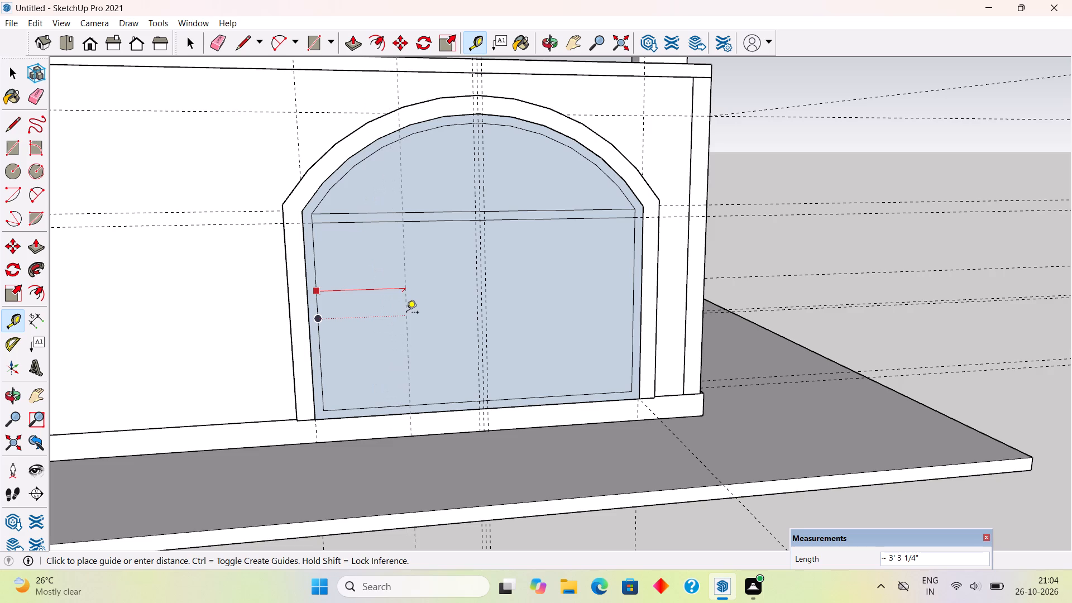
{"action": "key", "text": "3"}
{"action": "key", "text": "apostrophe"}
{"action": "key", "text": "Return"}
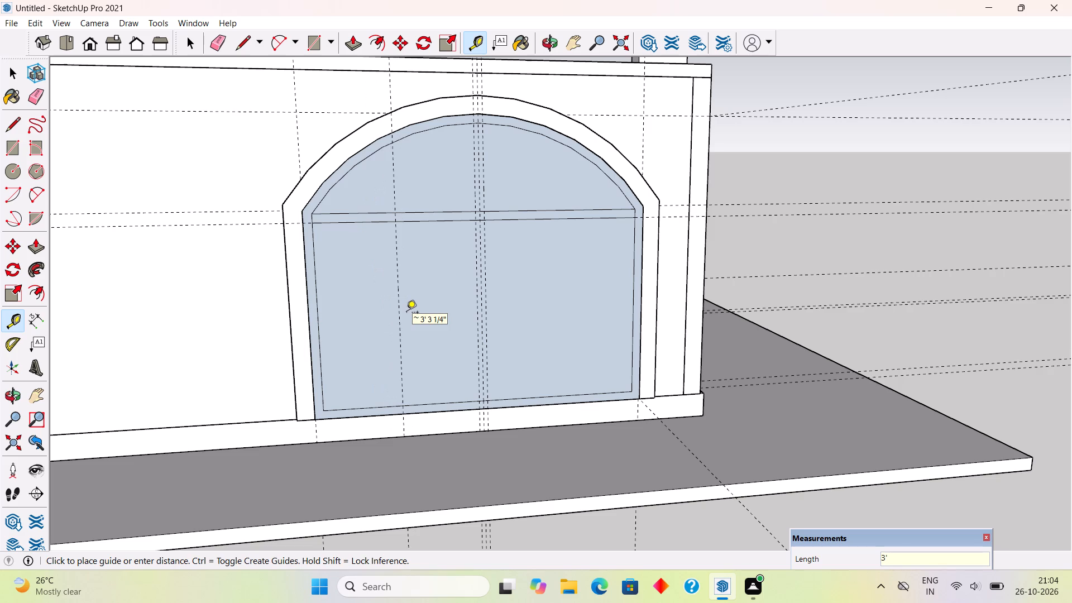
{"action": "left_click", "coordinate": [399, 273]}
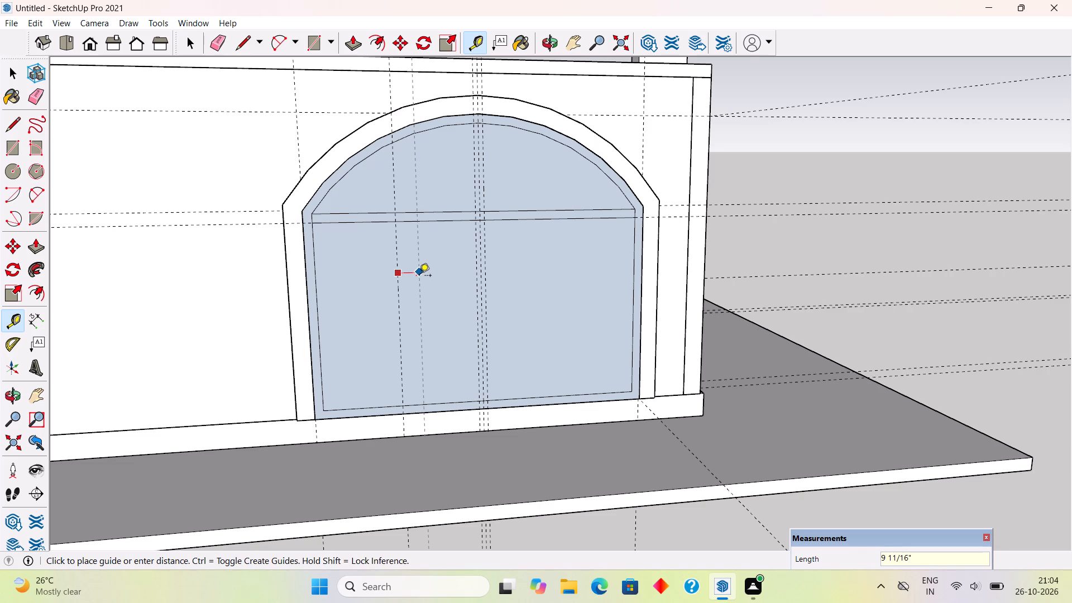
{"action": "type", "text": "4\""}
{"action": "key", "text": "Return"}
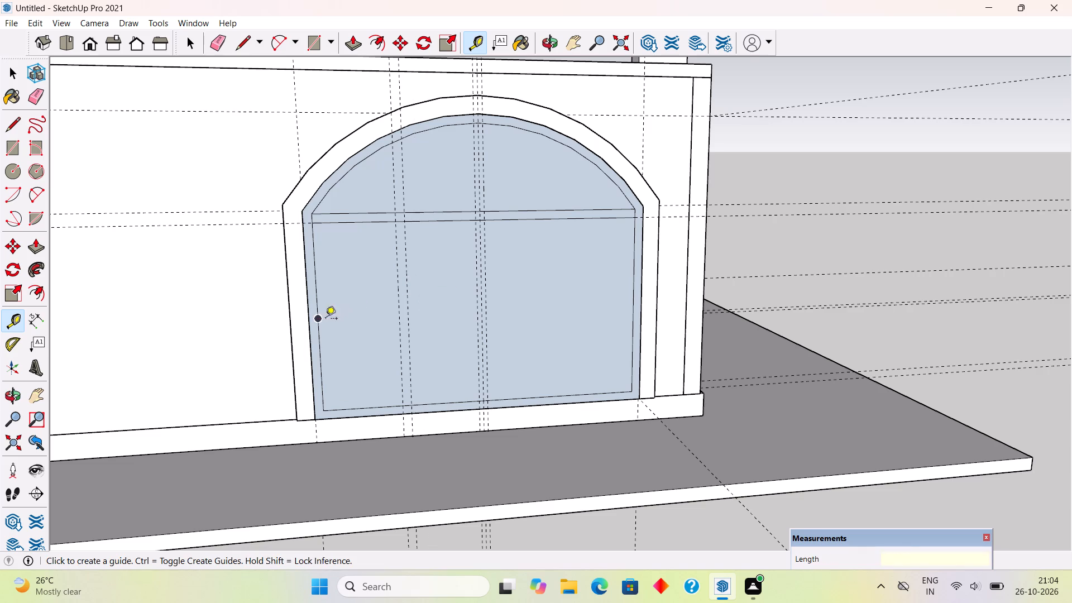
{"action": "left_click", "coordinate": [398, 332]}
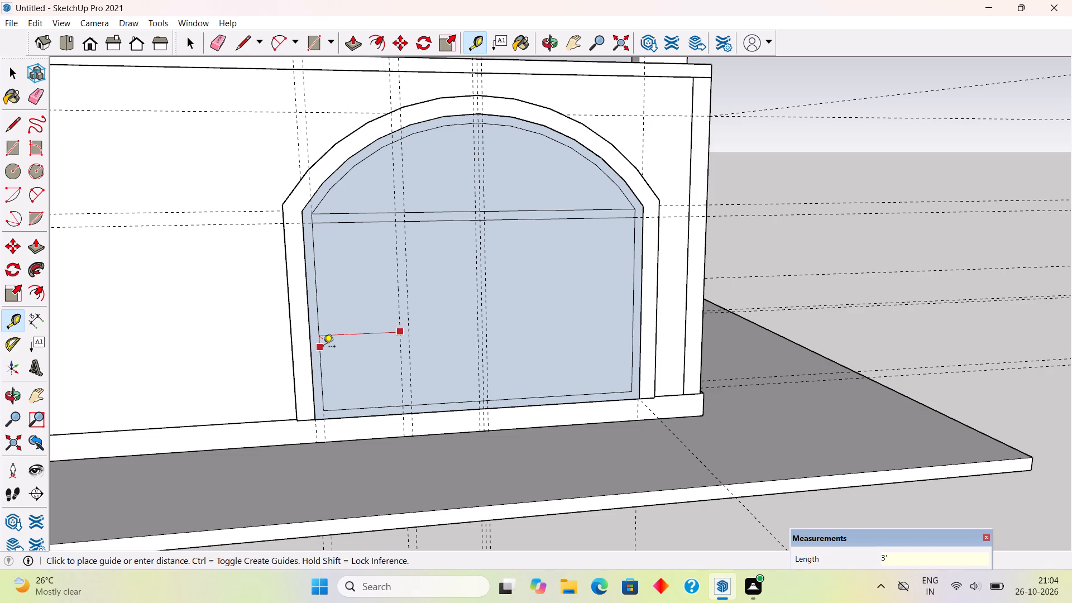
Place a vertical guide 3' in from the inner outline's right edge and another 3" beyond it towards the centre.
{"action": "key", "text": "t"}
{"action": "left_click", "coordinate": [636, 315]}
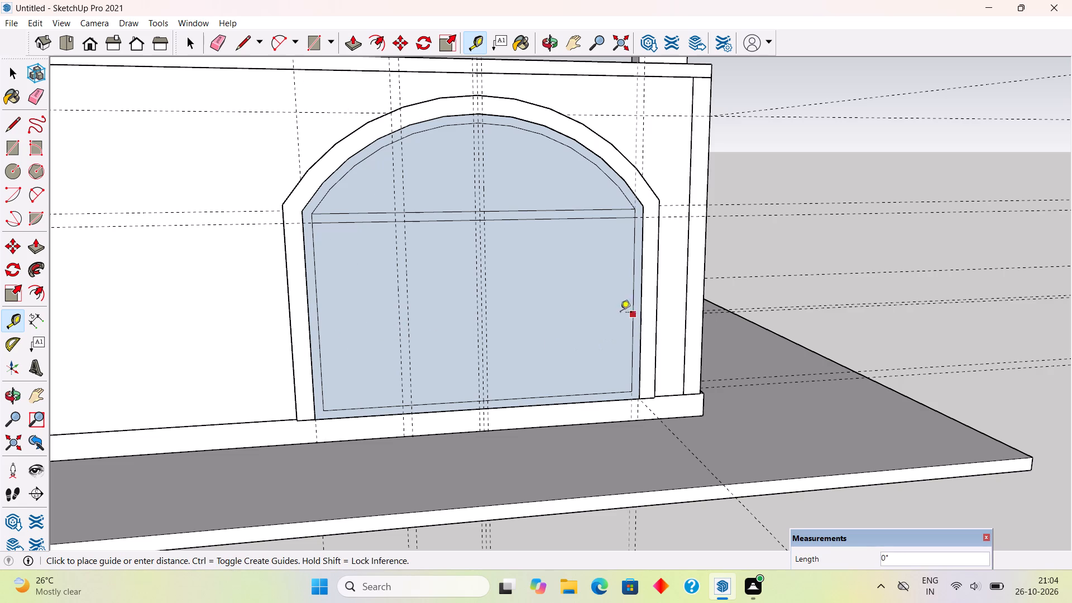
{"action": "type", "text": "3'"}
{"action": "key", "text": "Return"}
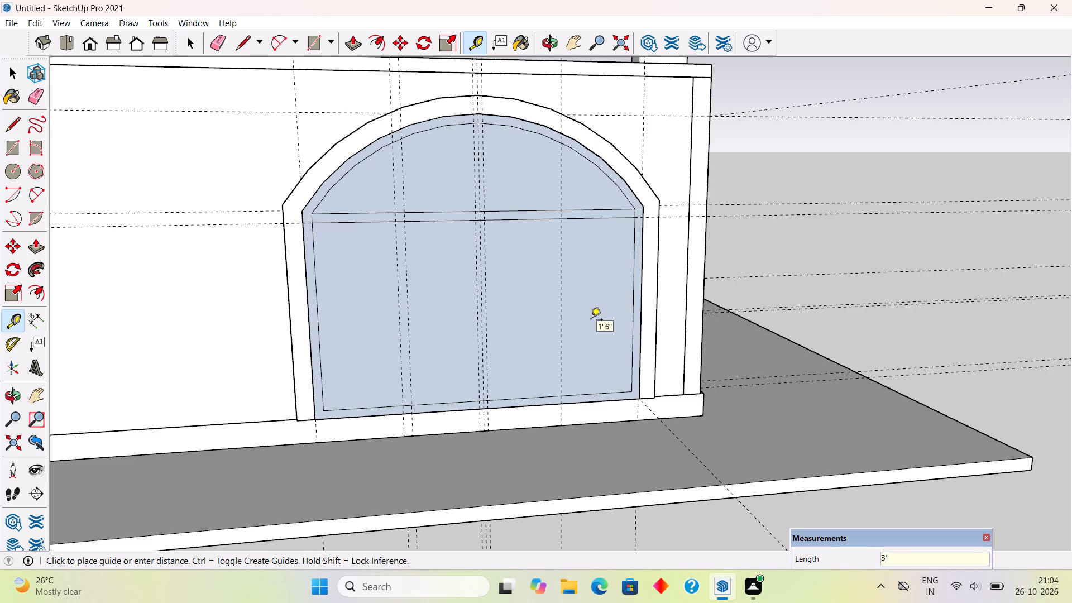
{"action": "left_click", "coordinate": [559, 302]}
{"action": "key", "text": "t"}
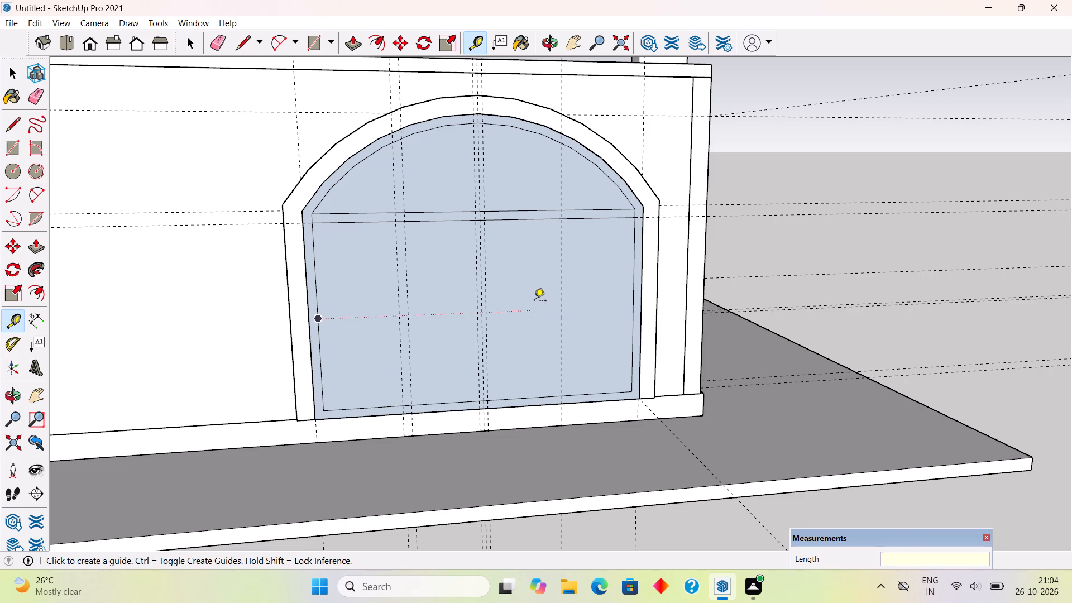
{"action": "left_click", "coordinate": [559, 275]}
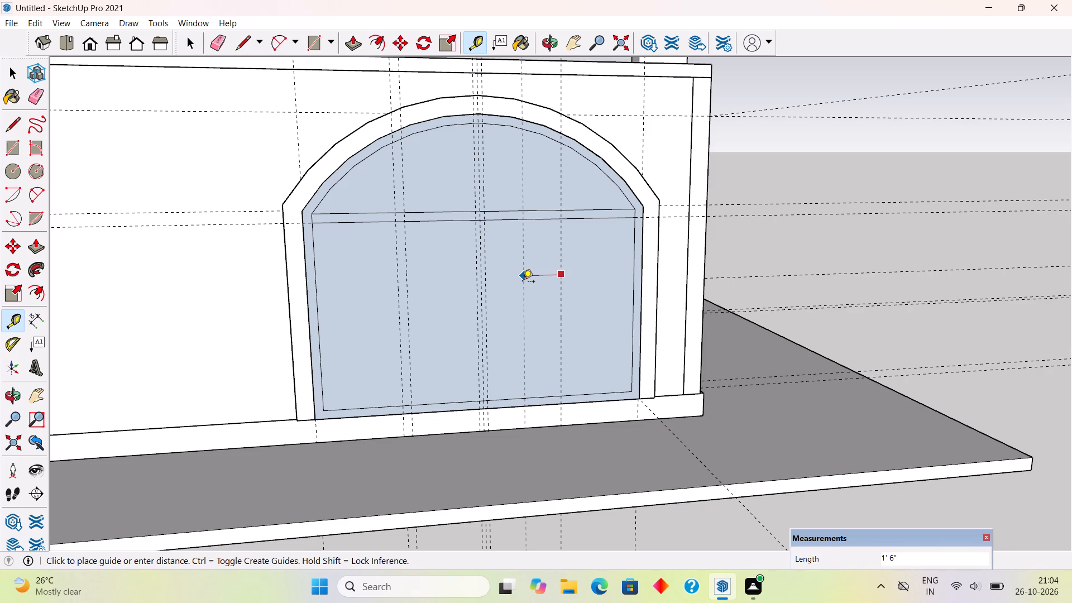
{"action": "key", "text": "3"}
{"action": "key", "text": "shift+quotedbl"}
{"action": "key", "text": "Return"}
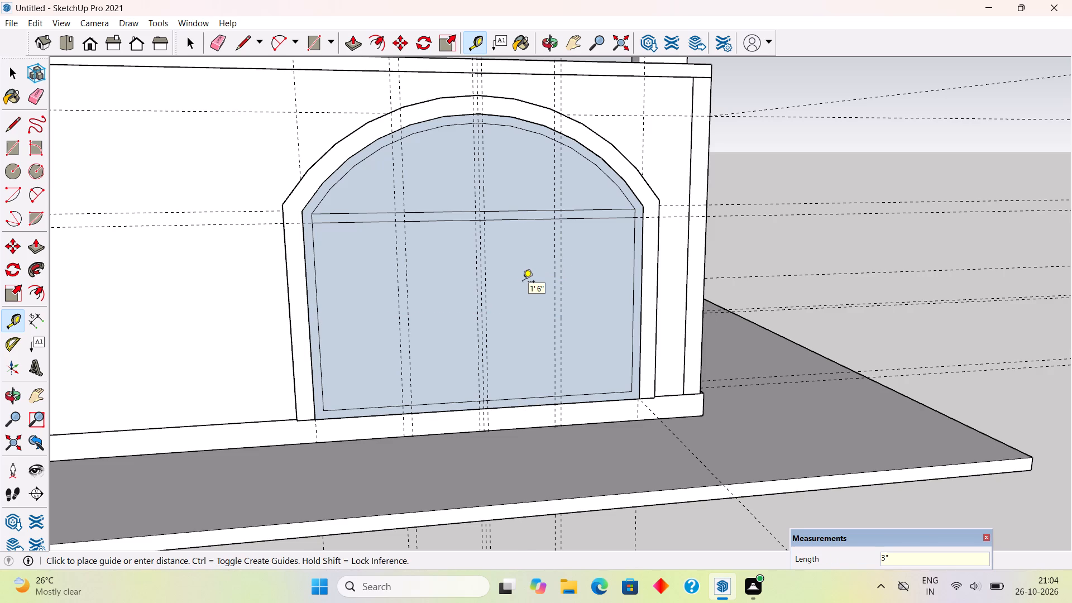
Start a circle at the point where the centre guide crosses the spring line.
{"action": "scroll", "coordinate": [501, 219], "scroll_direction": "up", "scroll_amount": 3}
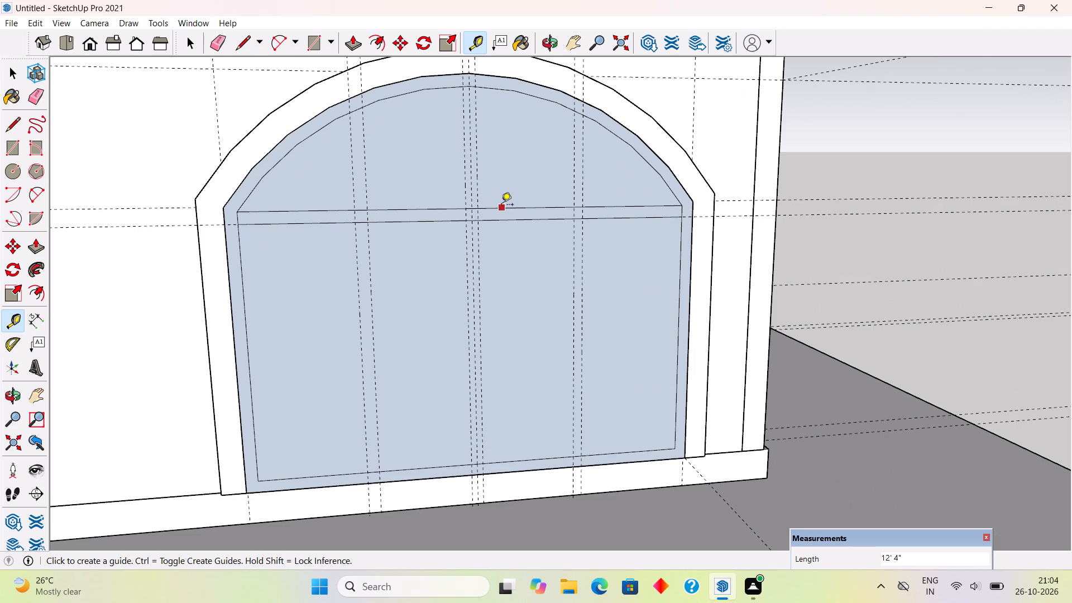
{"action": "scroll", "coordinate": [501, 205], "scroll_direction": "up", "scroll_amount": 3}
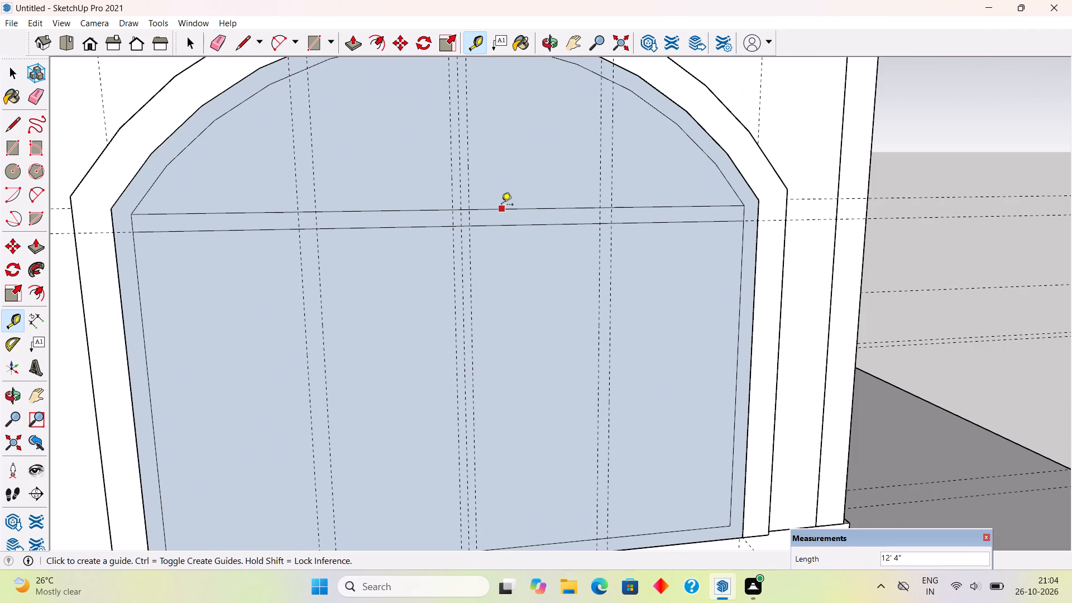
{"action": "key", "text": "c"}
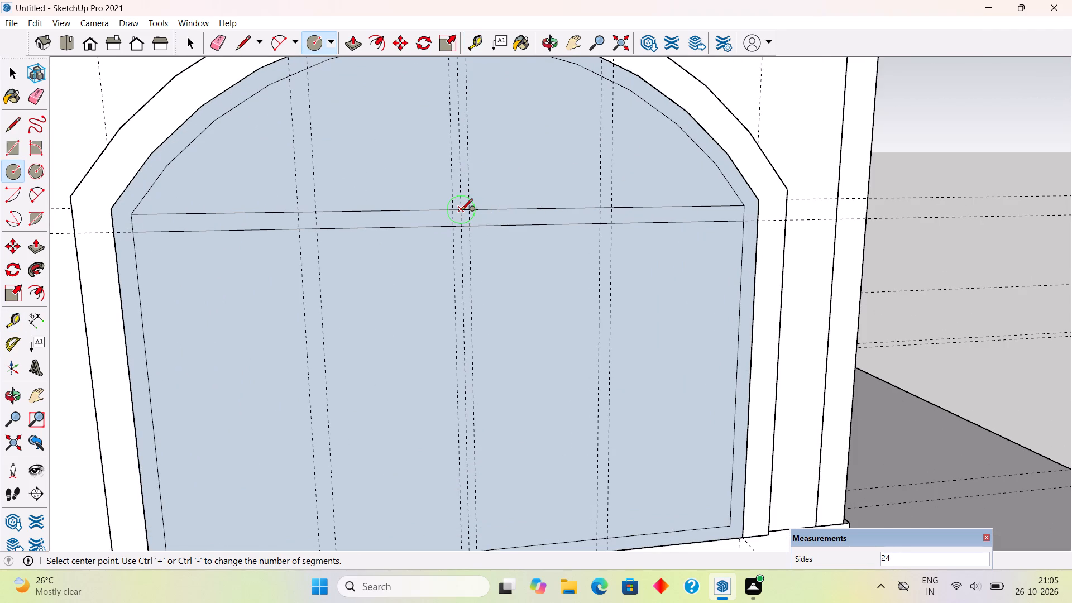
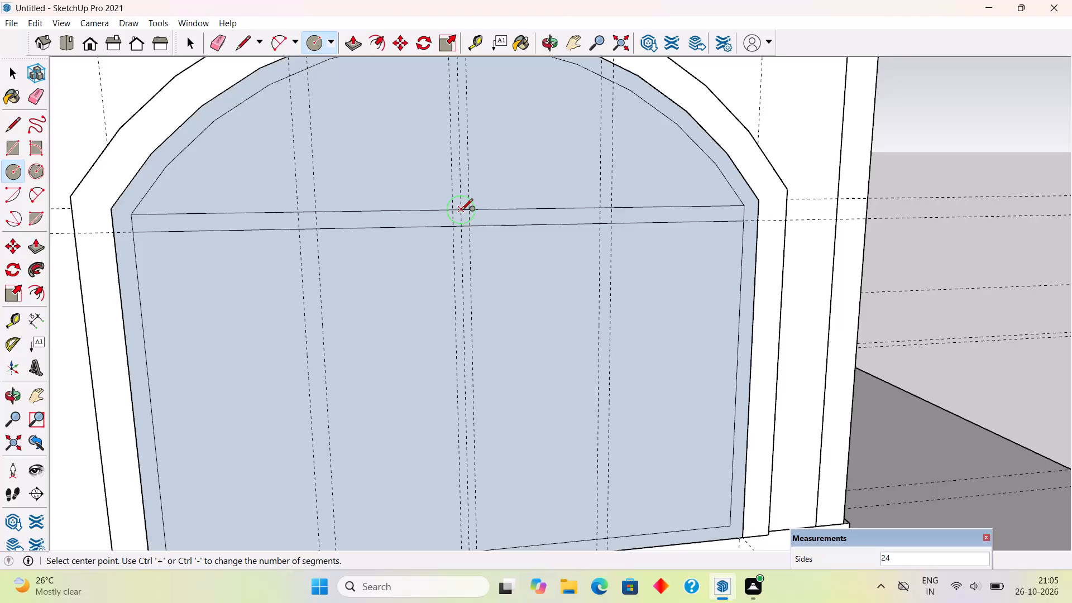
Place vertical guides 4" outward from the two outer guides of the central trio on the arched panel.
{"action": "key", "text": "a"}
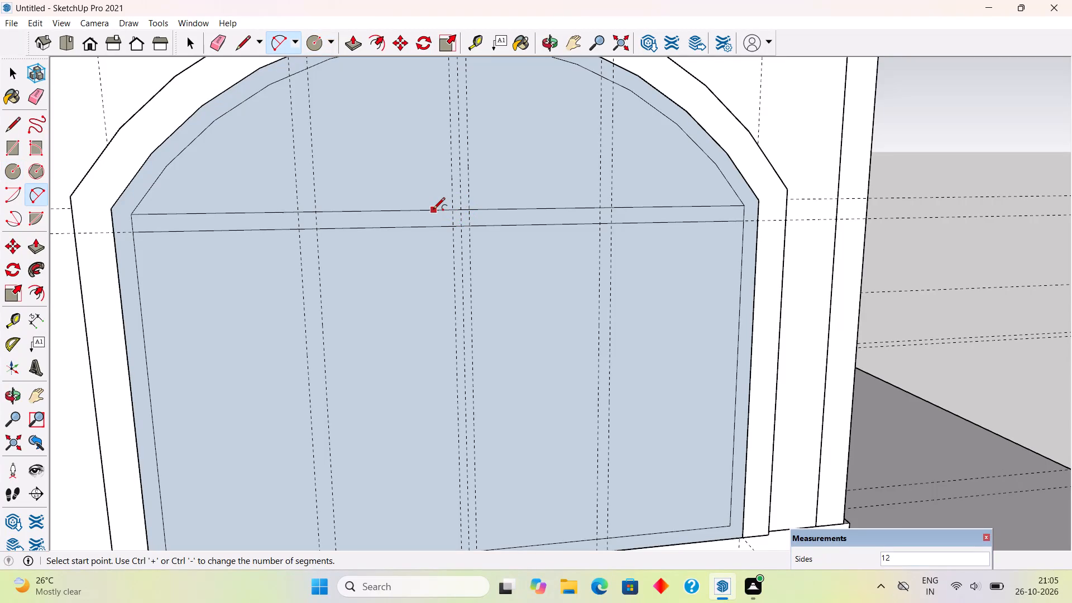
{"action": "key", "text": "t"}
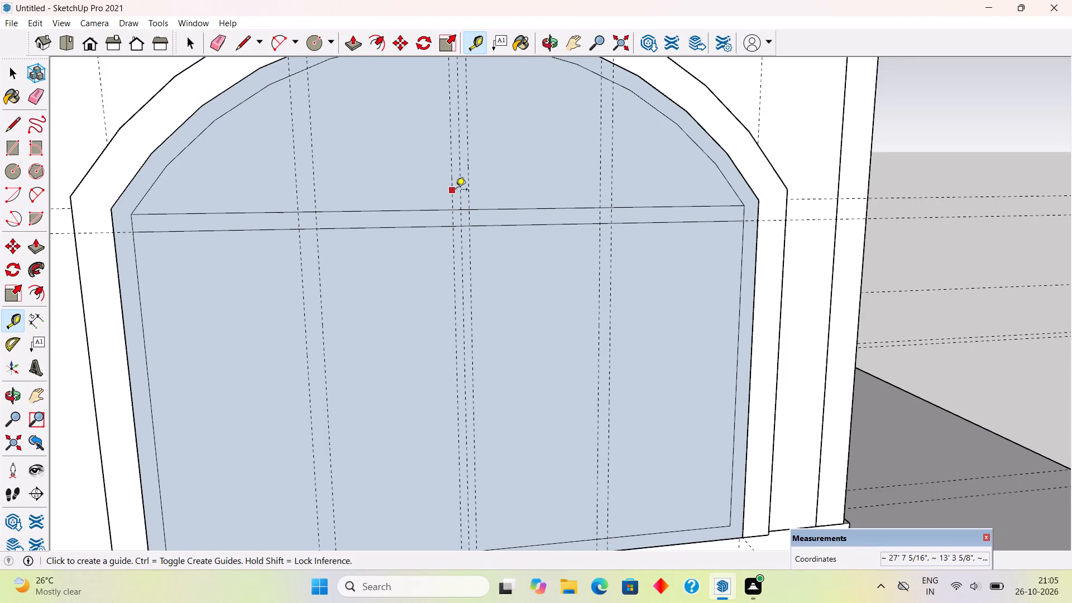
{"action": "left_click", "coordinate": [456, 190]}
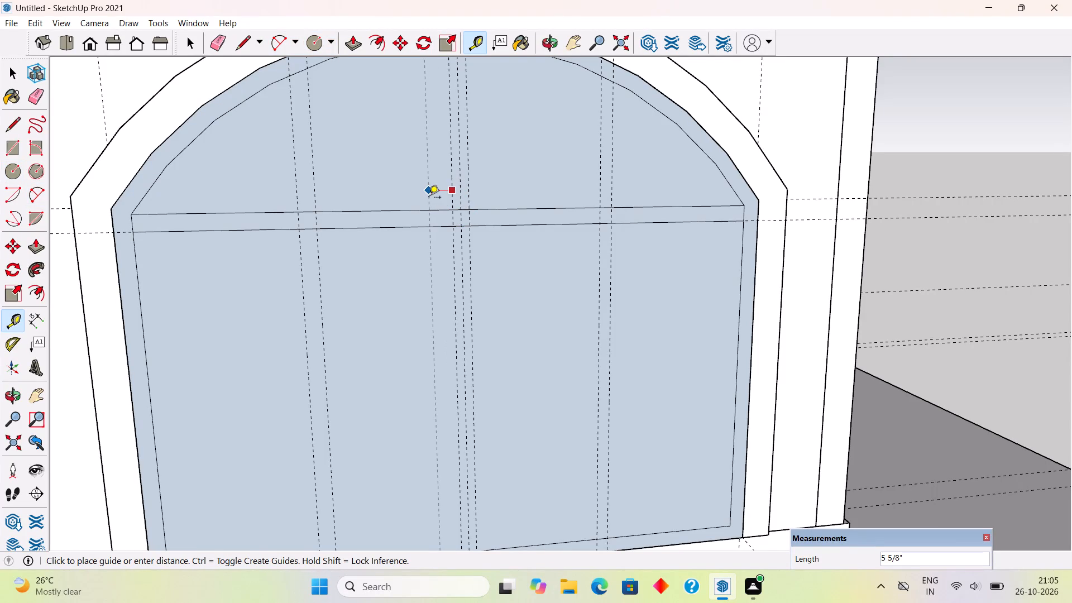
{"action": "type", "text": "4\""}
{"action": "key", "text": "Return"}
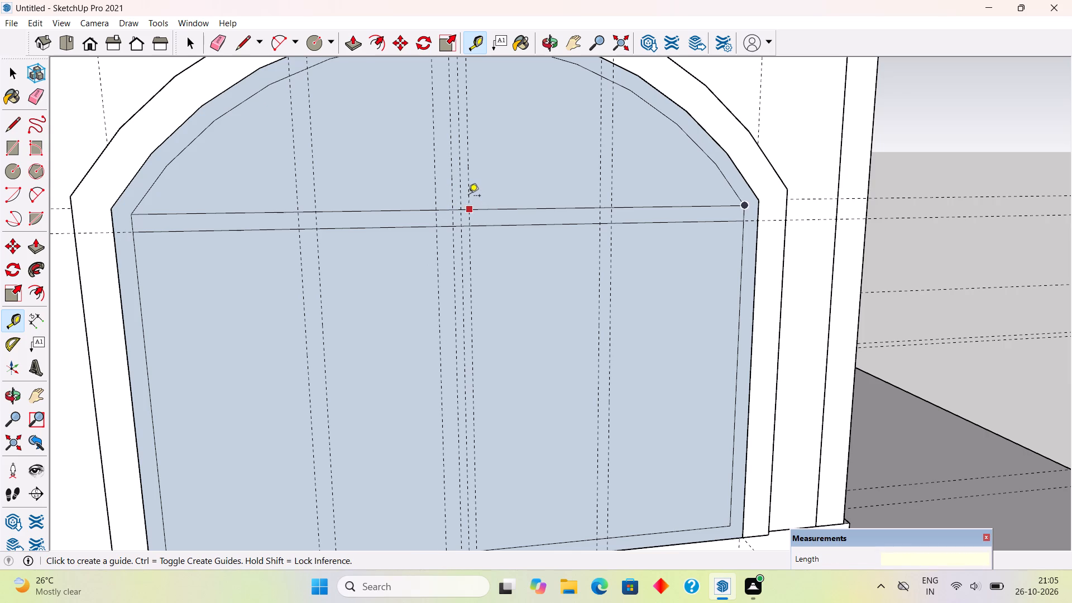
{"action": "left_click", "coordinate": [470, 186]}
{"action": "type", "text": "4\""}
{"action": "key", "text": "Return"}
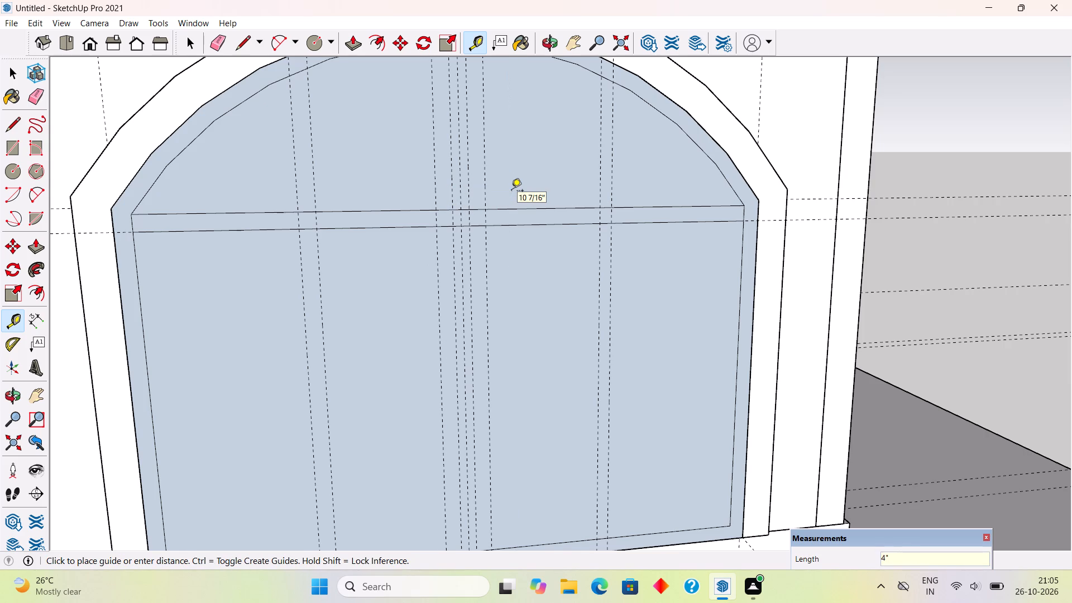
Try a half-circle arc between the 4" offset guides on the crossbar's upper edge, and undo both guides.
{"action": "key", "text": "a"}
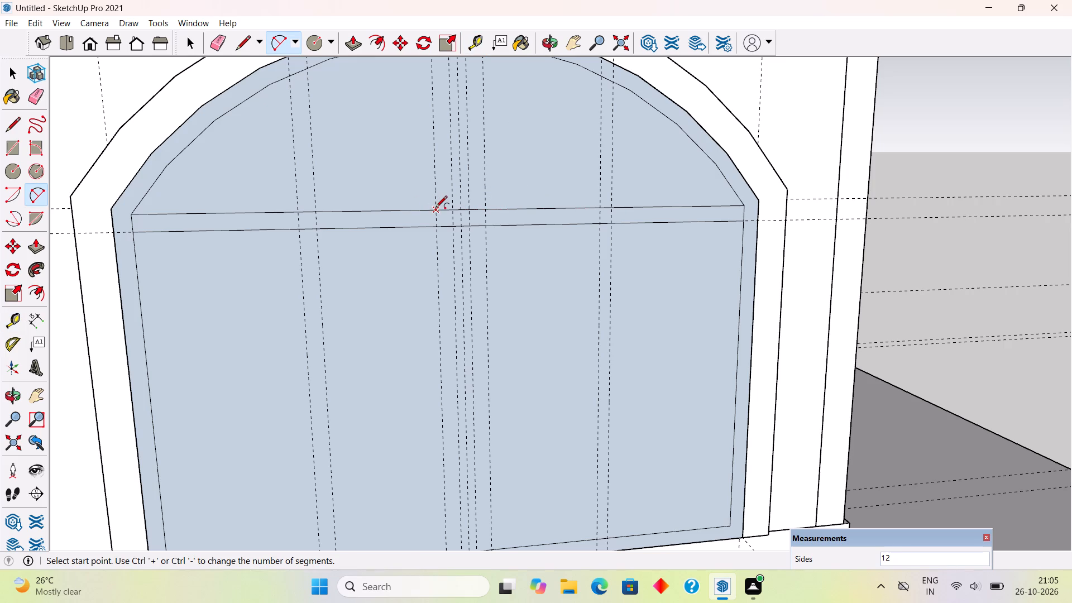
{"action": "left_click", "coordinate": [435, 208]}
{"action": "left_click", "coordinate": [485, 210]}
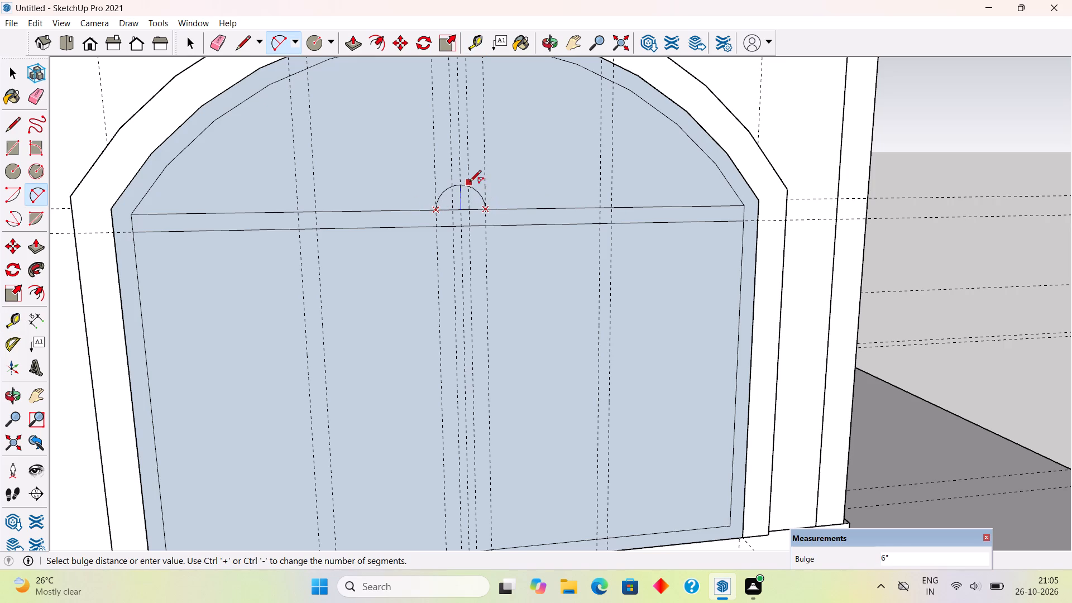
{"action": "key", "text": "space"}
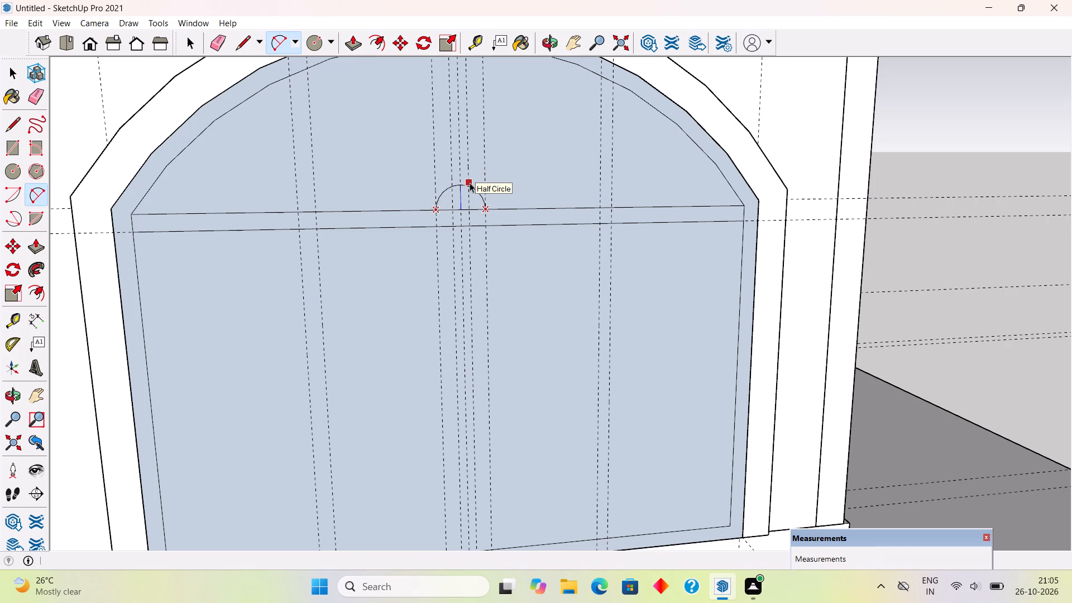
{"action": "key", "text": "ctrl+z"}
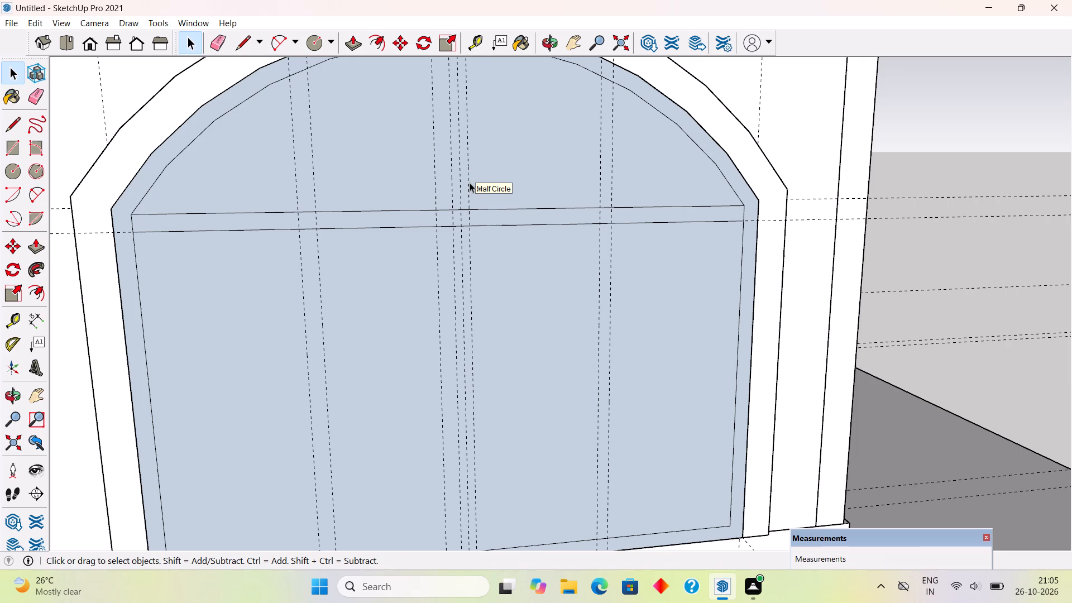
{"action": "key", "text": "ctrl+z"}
Place vertical guides 8" outward from each of the two outer guides of the central trio.
{"action": "key", "text": "t"}
{"action": "left_click", "coordinate": [451, 196]}
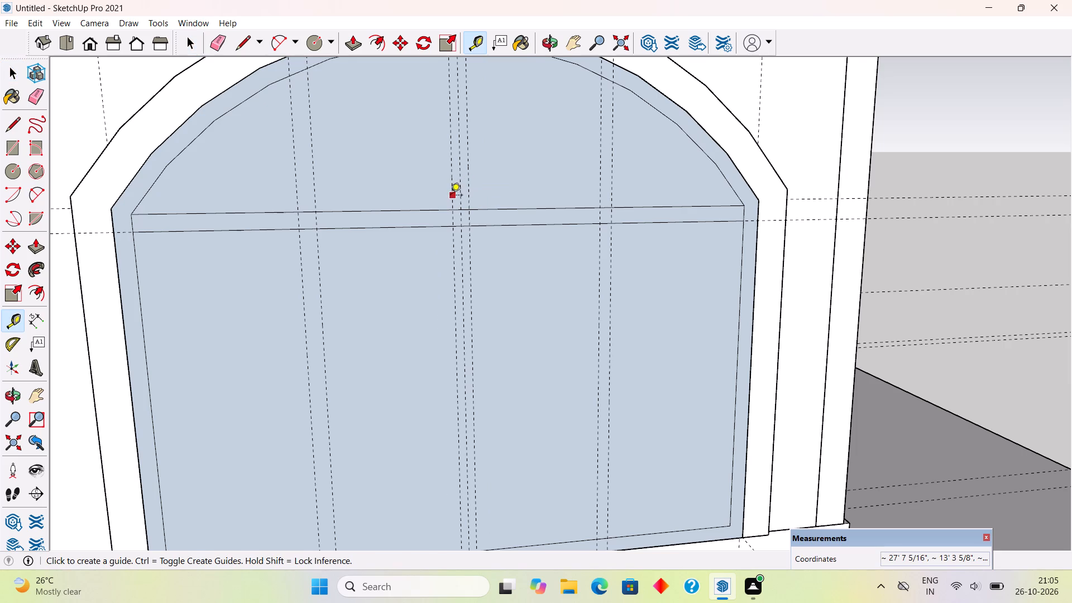
{"action": "key", "text": "8"}
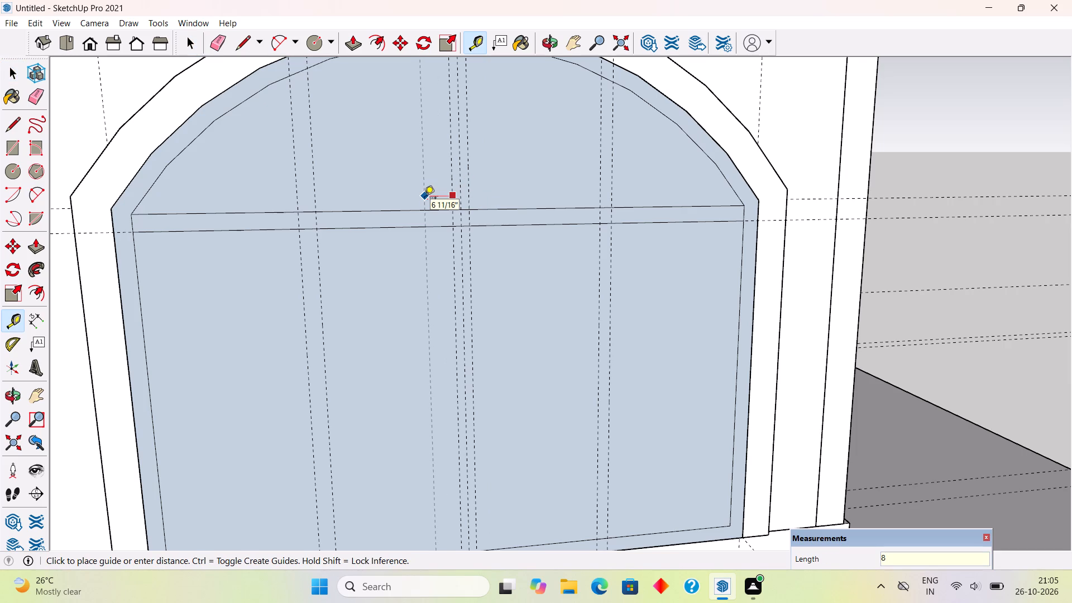
{"action": "key", "text": "shift+quotedbl"}
{"action": "key", "text": "Return"}
{"action": "left_click", "coordinate": [467, 190]}
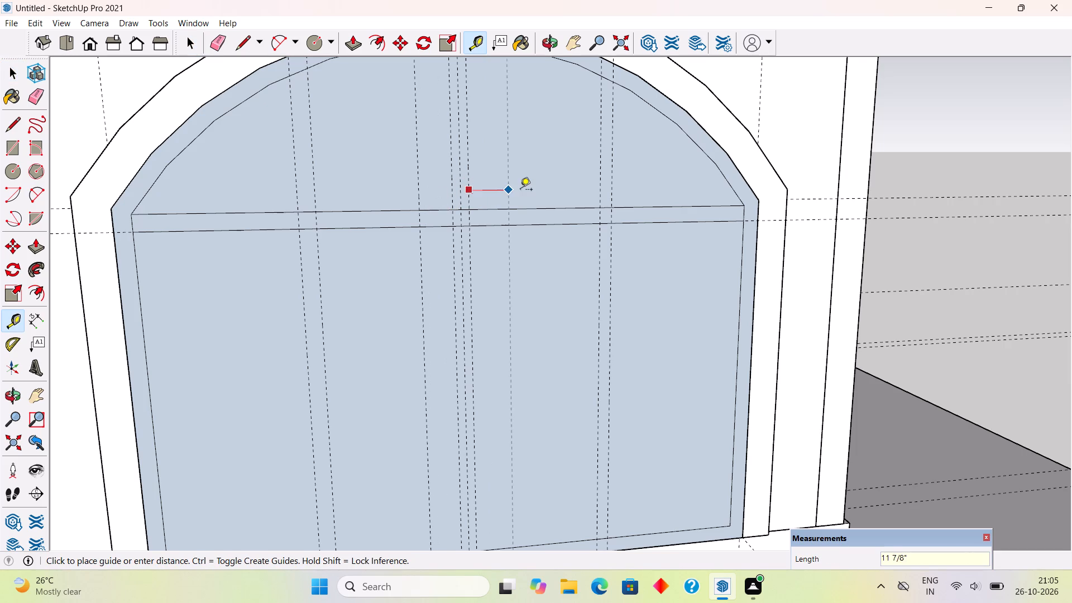
{"action": "type", "text": "8\""}
{"action": "key", "text": "Return"}
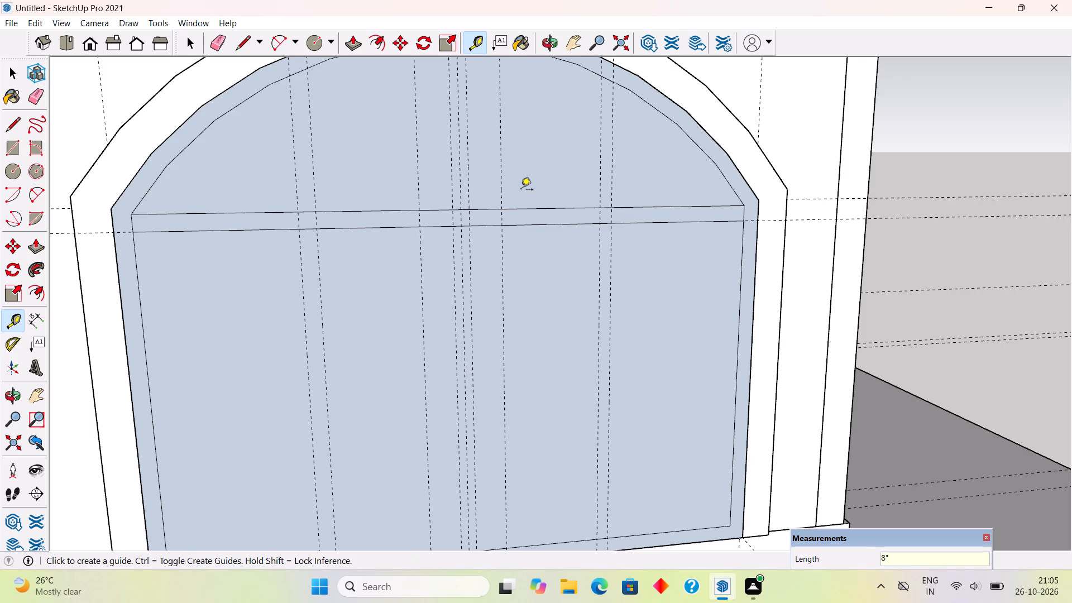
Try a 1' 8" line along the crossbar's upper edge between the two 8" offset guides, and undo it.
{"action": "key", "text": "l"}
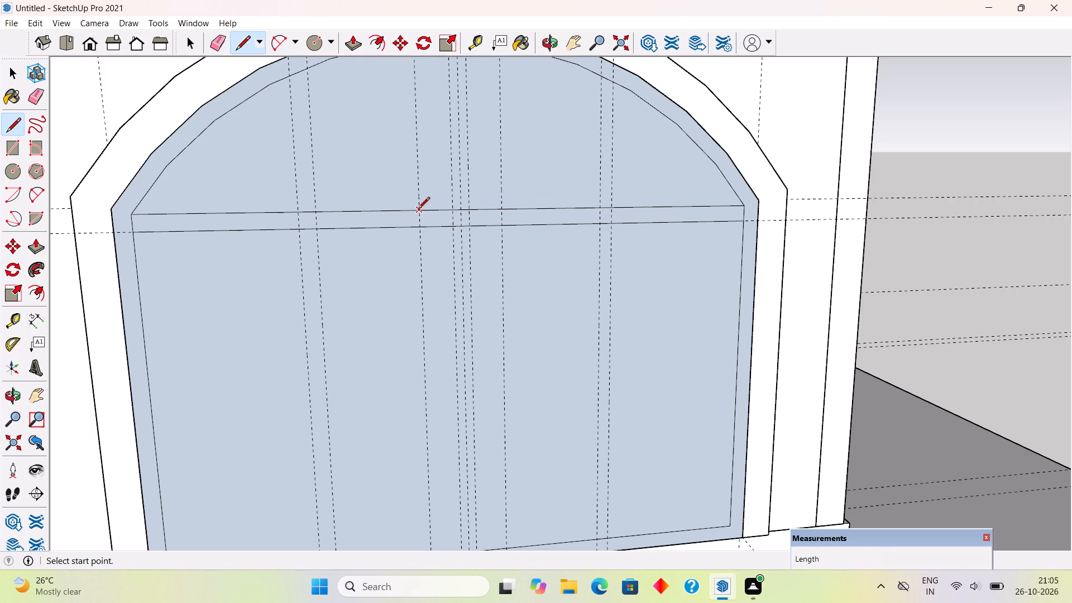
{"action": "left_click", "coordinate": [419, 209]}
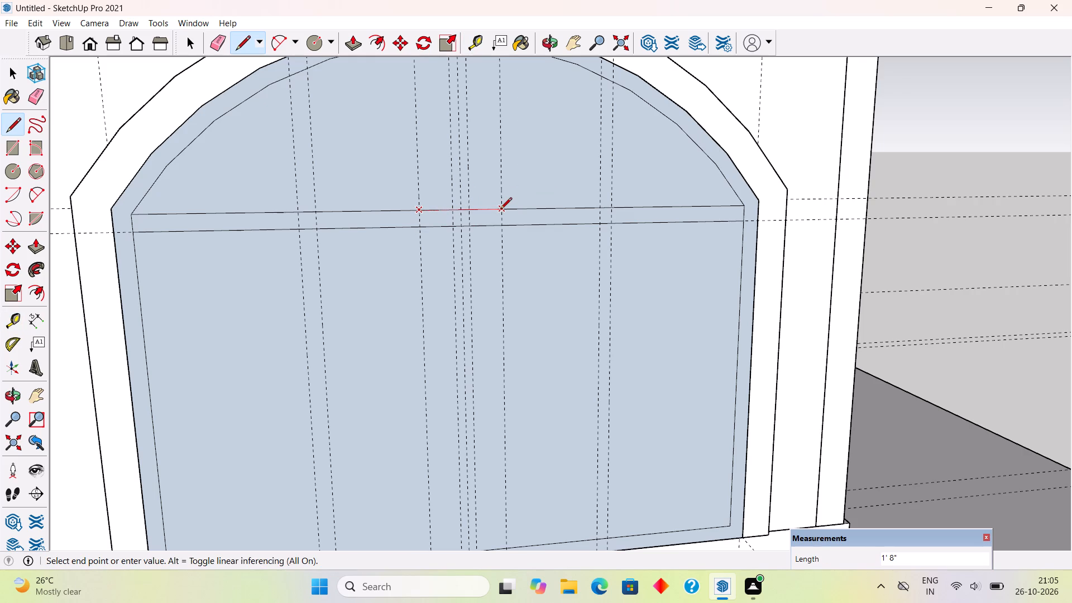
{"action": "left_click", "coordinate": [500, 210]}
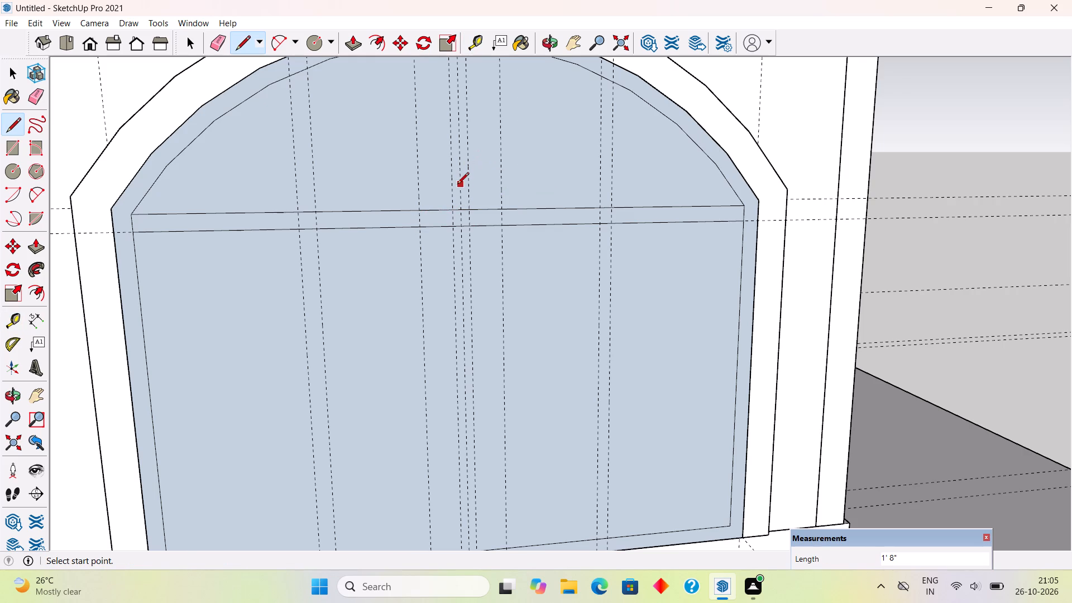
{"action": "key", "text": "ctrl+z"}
Draw an arc with a bulge of about 8 7/16" above the crossbar's upper edge, spanning the two 8" offset guides.
{"action": "key", "text": "a"}
{"action": "left_click", "coordinate": [419, 210]}
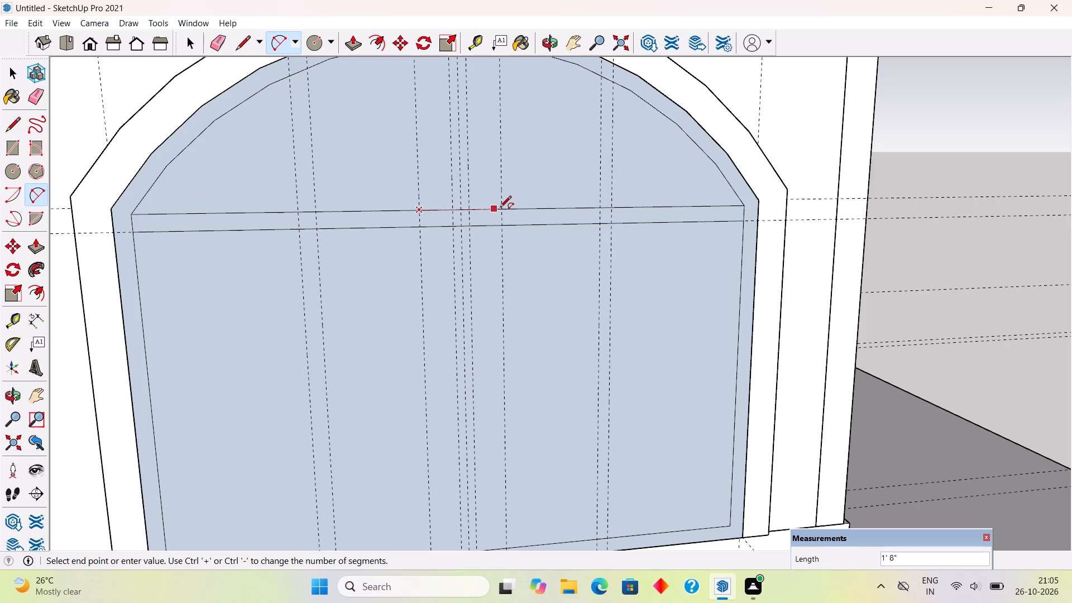
{"action": "left_click", "coordinate": [504, 209]}
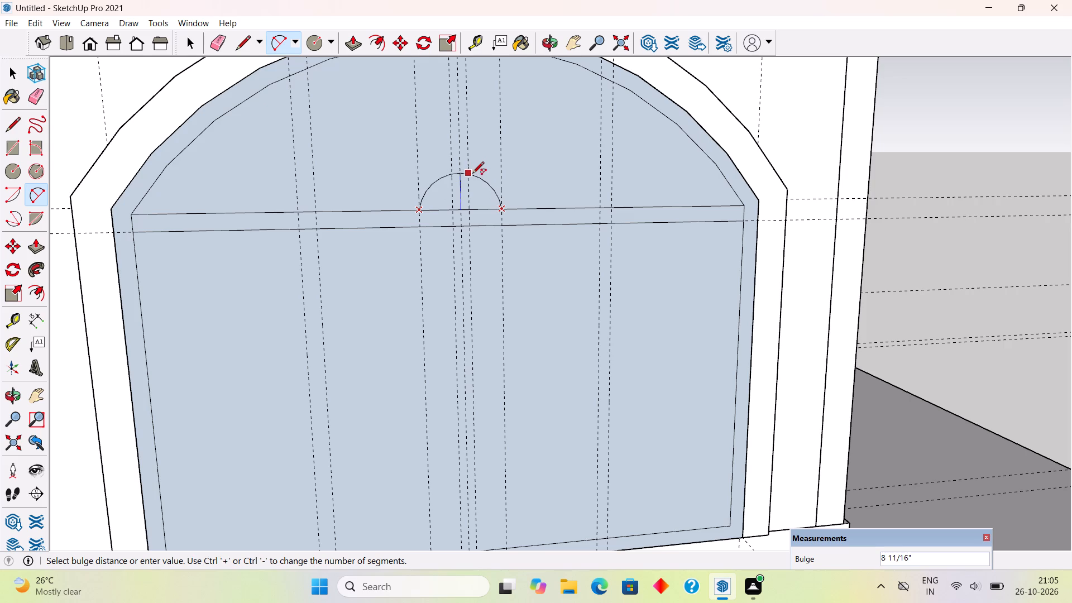
{"action": "left_click", "coordinate": [472, 175]}
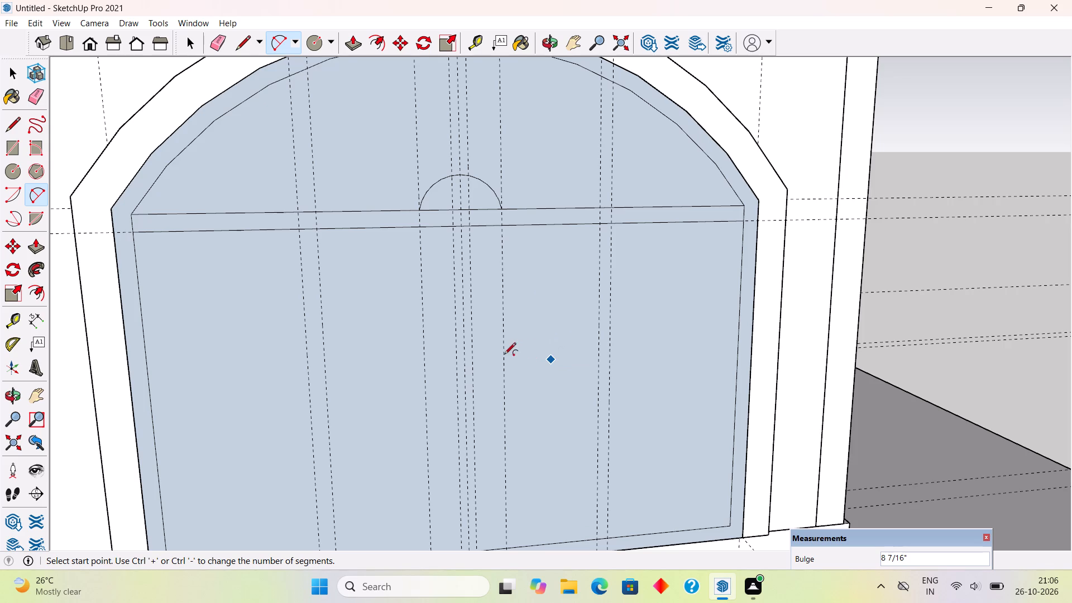
Place a guide 2" above the crossbar's upper edge and another guide 4" above that one.
{"action": "middle_click_drag", "start_coordinate": [438, 281], "coordinate": [490, 314]}
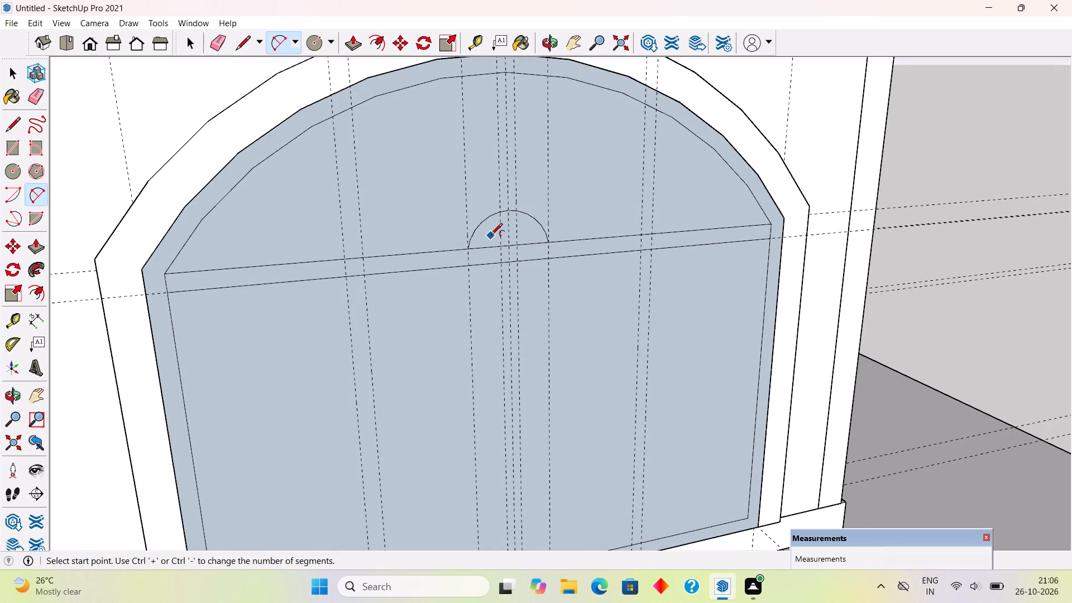
{"action": "key", "text": "t"}
{"action": "scroll", "coordinate": [506, 250], "scroll_direction": "up", "scroll_amount": 3}
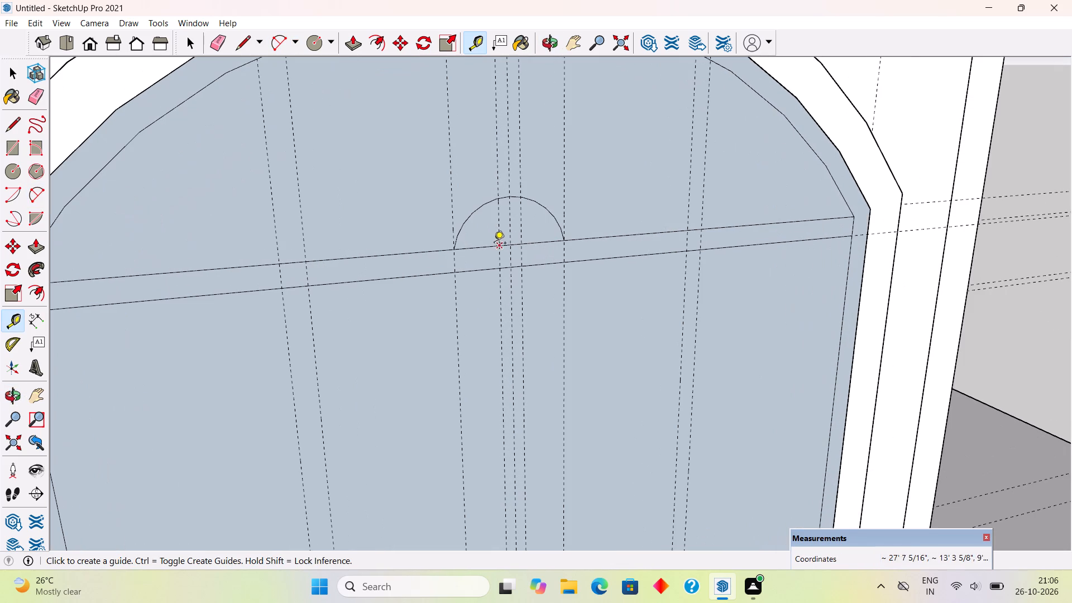
{"action": "left_click", "coordinate": [488, 246]}
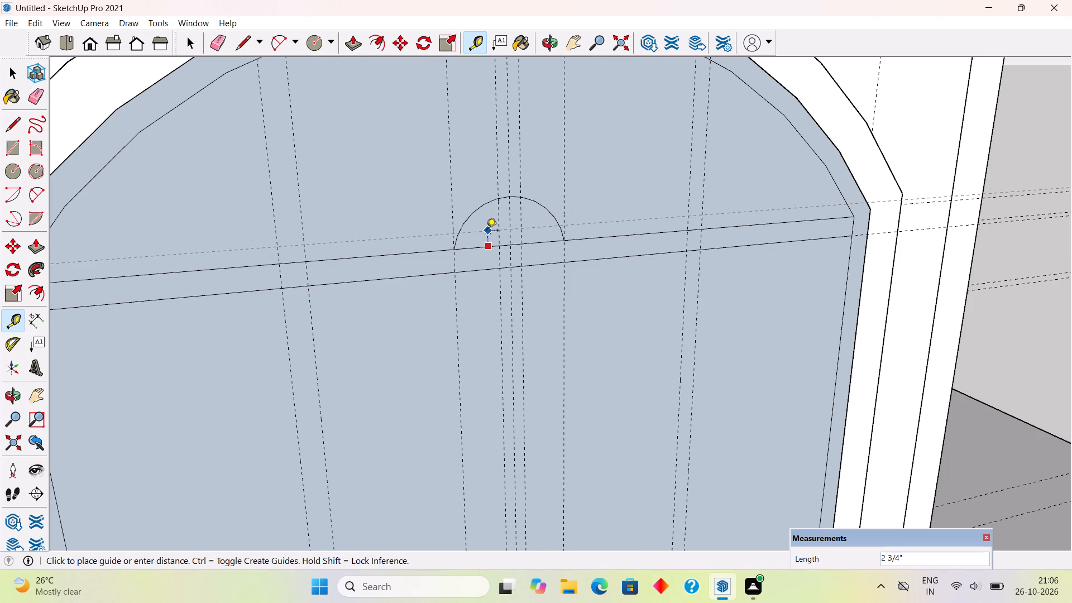
{"action": "type", "text": "2\""}
{"action": "key", "text": "Return"}
{"action": "left_click", "coordinate": [486, 235]}
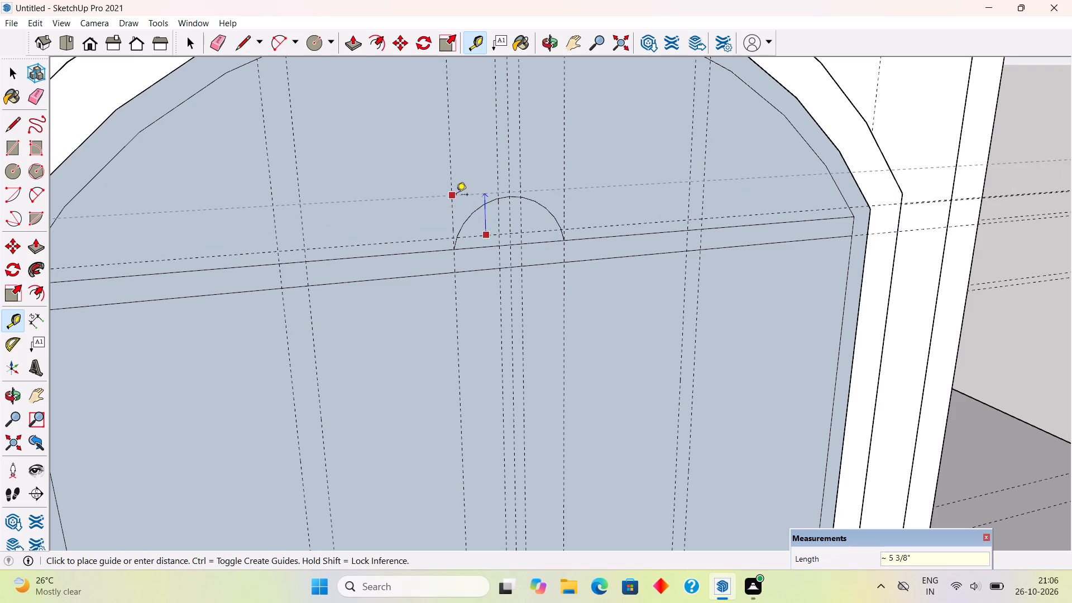
{"action": "type", "text": "4\""}
{"action": "key", "text": "Return"}
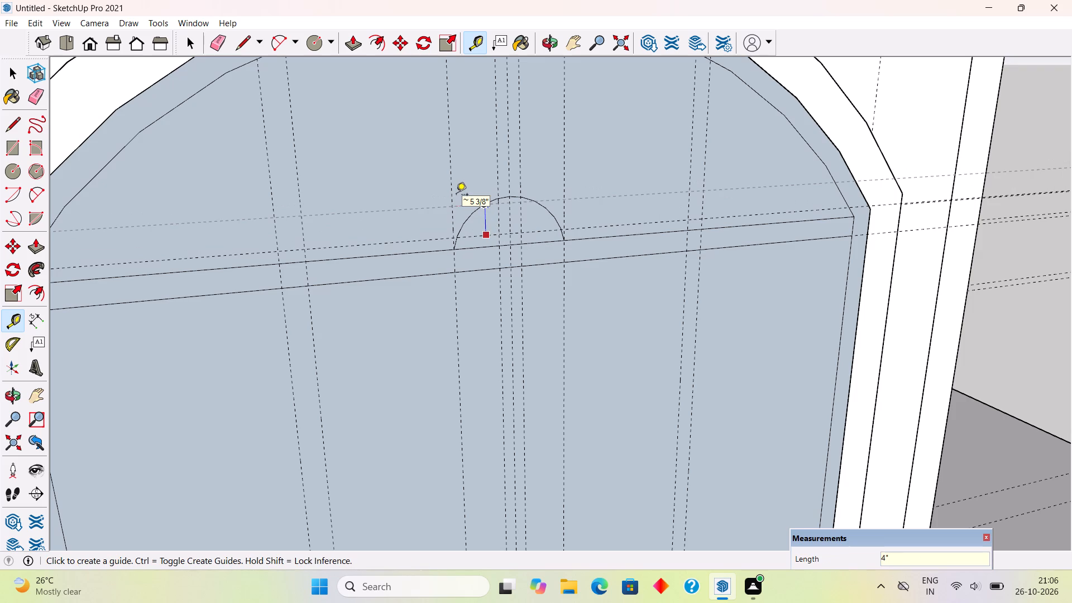
{"action": "key", "text": "space"}
Draw a diagonal line, about 3' 4 3/8", from the outermost left guide on the inner arch edge to the small arc at the 2" guide.
{"action": "scroll", "coordinate": [591, 281], "scroll_direction": "down", "scroll_amount": 4}
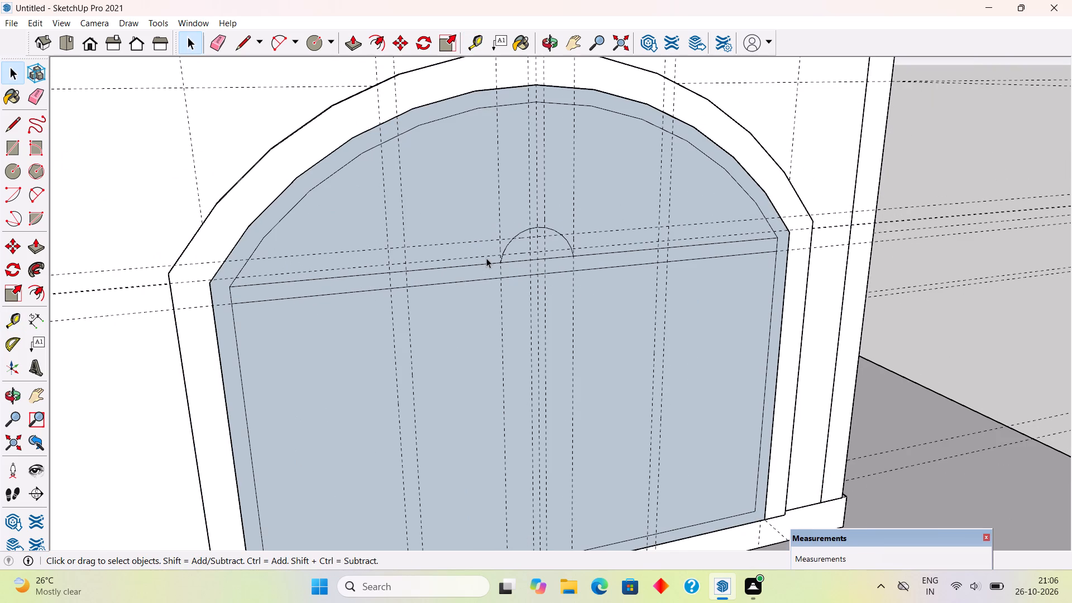
{"action": "key", "text": "l"}
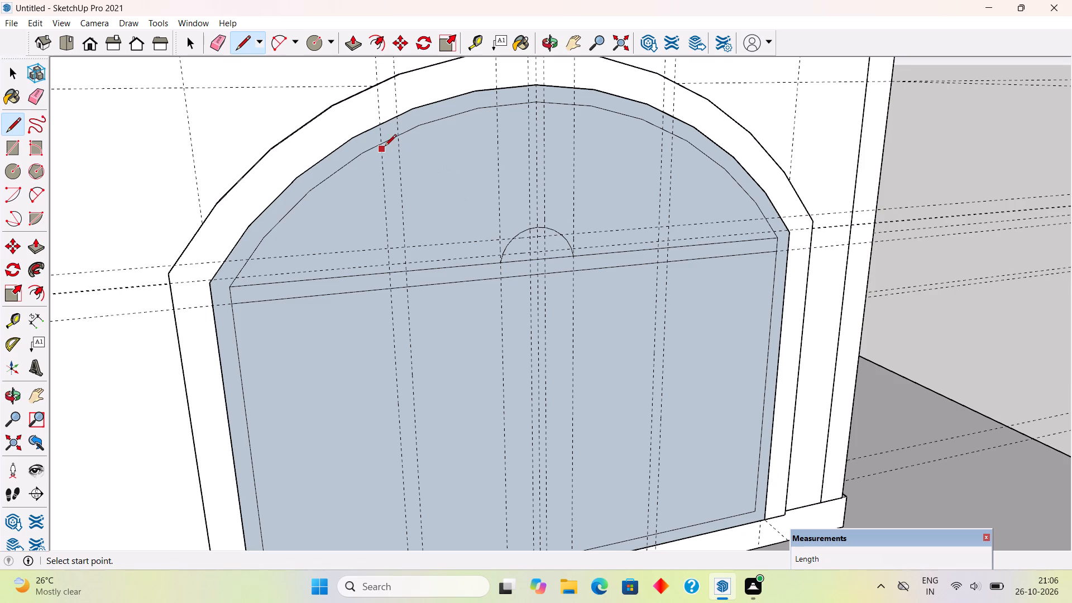
{"action": "left_click", "coordinate": [385, 146]}
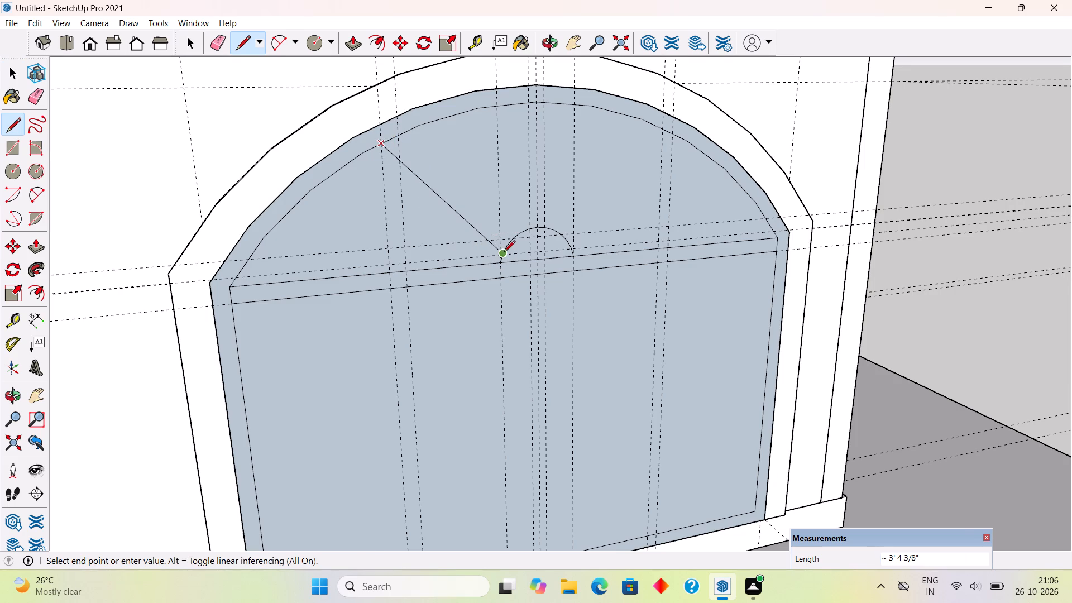
{"action": "scroll", "coordinate": [501, 254], "scroll_direction": "up", "scroll_amount": 17}
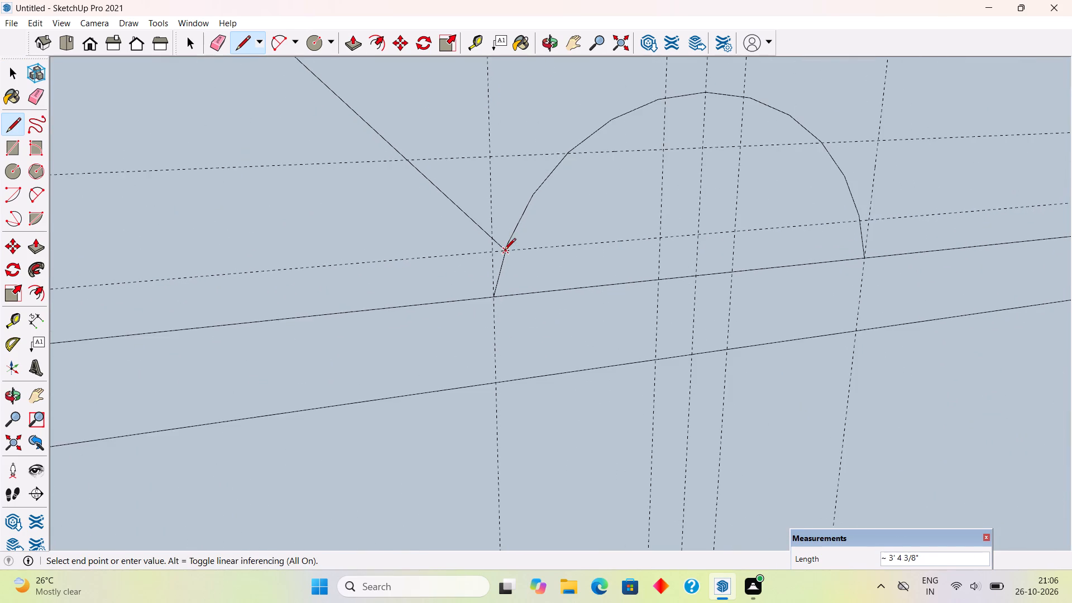
{"action": "scroll", "coordinate": [504, 251], "scroll_direction": "up", "scroll_amount": 4}
{"action": "left_click", "coordinate": [505, 253]}
Draw a second diagonal line, about 3' 2 1/8", from the adjacent left guide on the inner arch edge to the small arc near the upper guide.
{"action": "scroll", "coordinate": [524, 324], "scroll_direction": "down", "scroll_amount": 6}
{"action": "scroll", "coordinate": [544, 378], "scroll_direction": "down", "scroll_amount": 6}
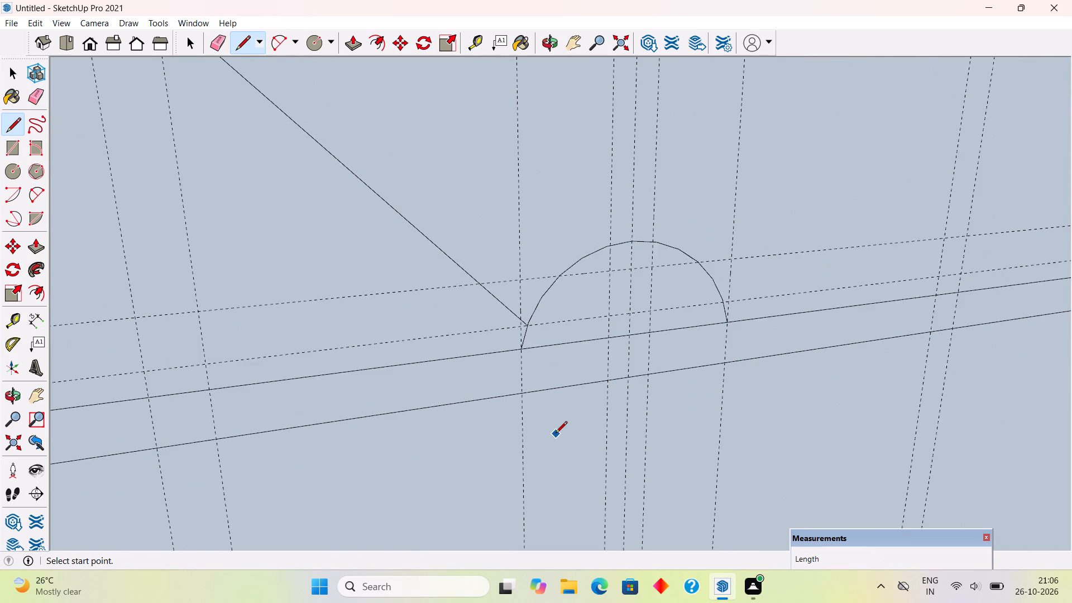
{"action": "scroll", "coordinate": [556, 434], "scroll_direction": "down", "scroll_amount": 8}
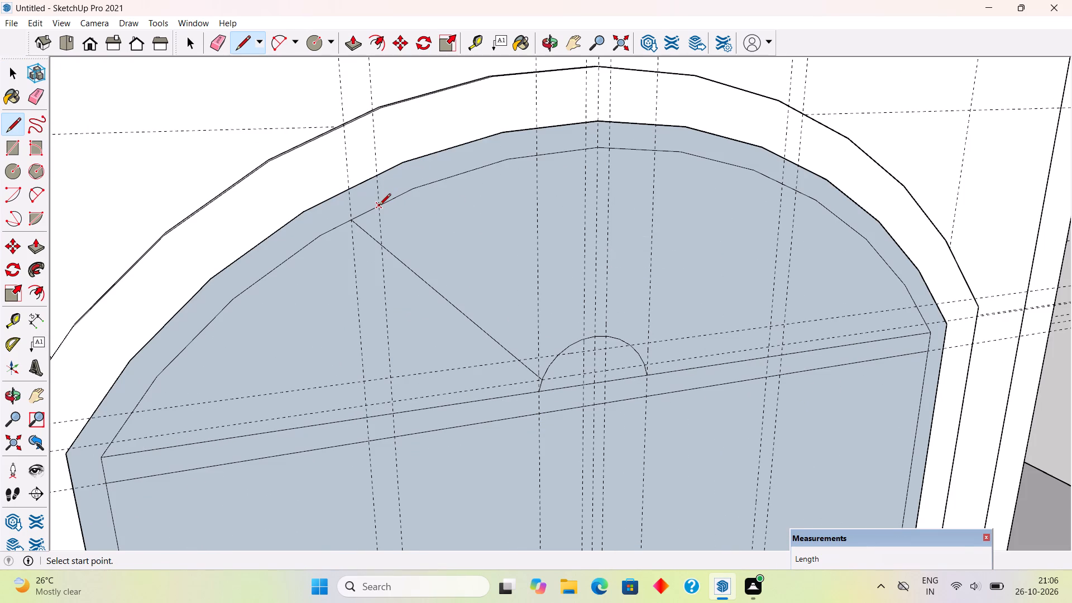
{"action": "left_click", "coordinate": [379, 206]}
{"action": "scroll", "coordinate": [562, 357], "scroll_direction": "up", "scroll_amount": 12}
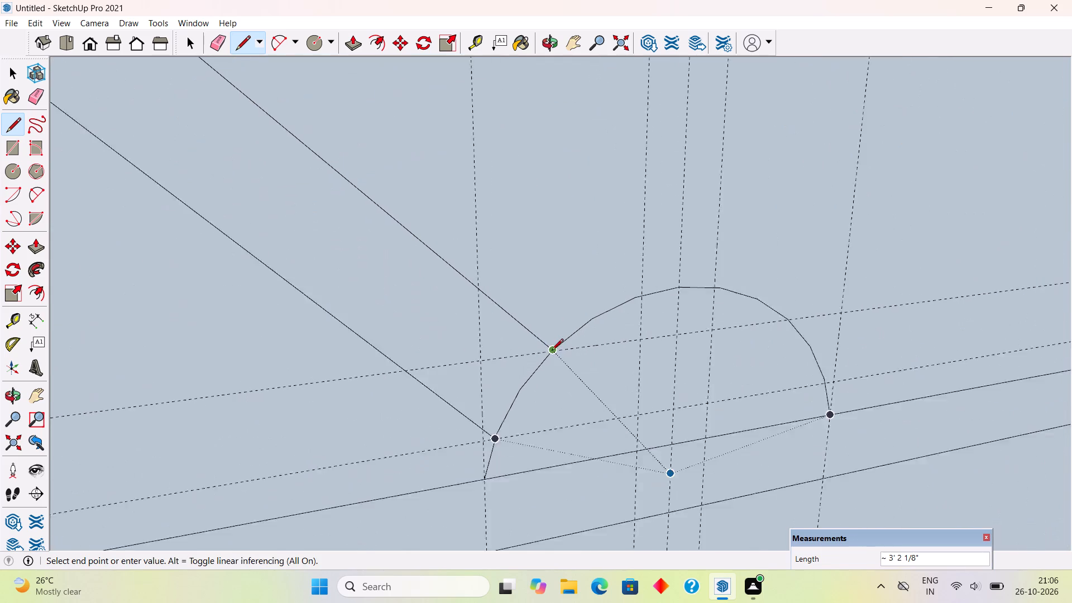
{"action": "scroll", "coordinate": [552, 351], "scroll_direction": "up", "scroll_amount": 3}
{"action": "scroll", "coordinate": [504, 366], "scroll_direction": "up", "scroll_amount": 6}
{"action": "scroll", "coordinate": [591, 350], "scroll_direction": "up", "scroll_amount": 7}
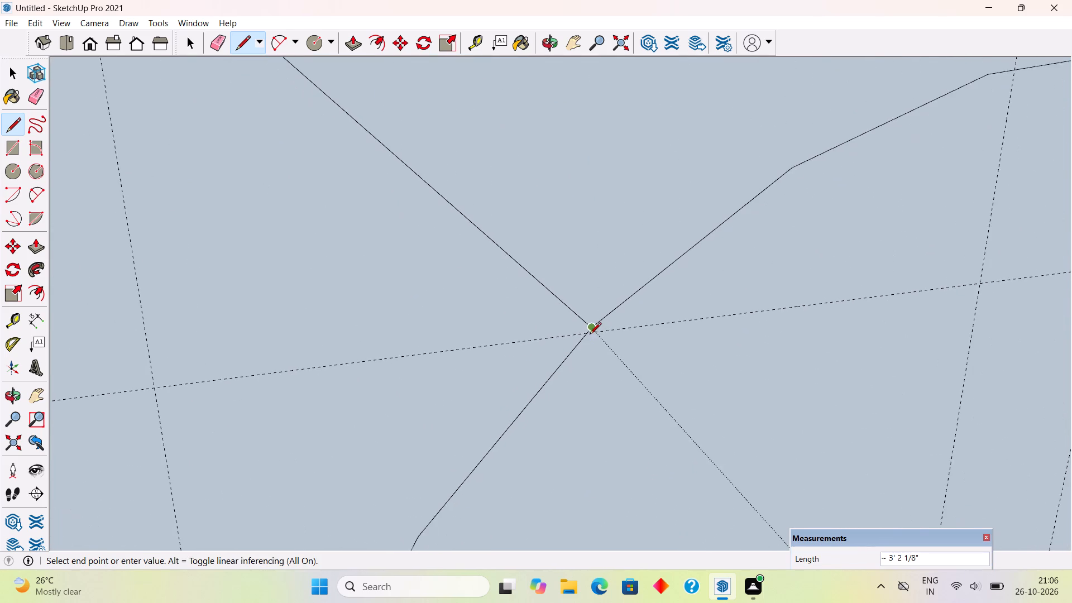
{"action": "scroll", "coordinate": [590, 335], "scroll_direction": "up", "scroll_amount": 1}
{"action": "scroll", "coordinate": [589, 334], "scroll_direction": "down", "scroll_amount": 9}
{"action": "left_click", "coordinate": [587, 334]}
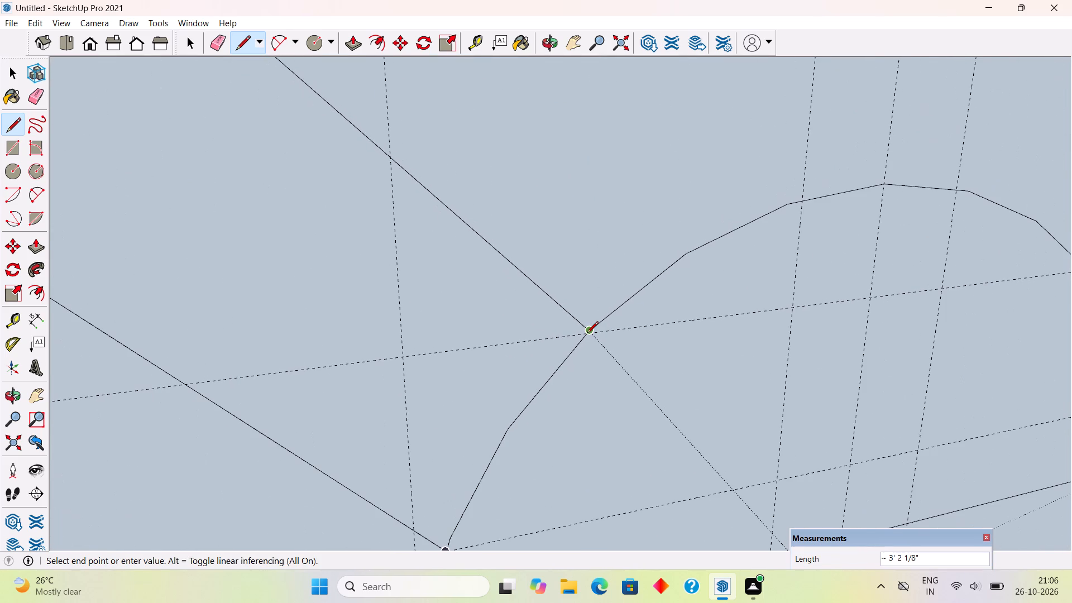
Draw a diagonal line, about 3' 2 9/16", from the small arc at the upper guide to the inner arch edge at the nearer right guide.
{"action": "scroll", "coordinate": [488, 355], "scroll_direction": "down", "scroll_amount": 6}
{"action": "scroll", "coordinate": [552, 358], "scroll_direction": "up", "scroll_amount": 20}
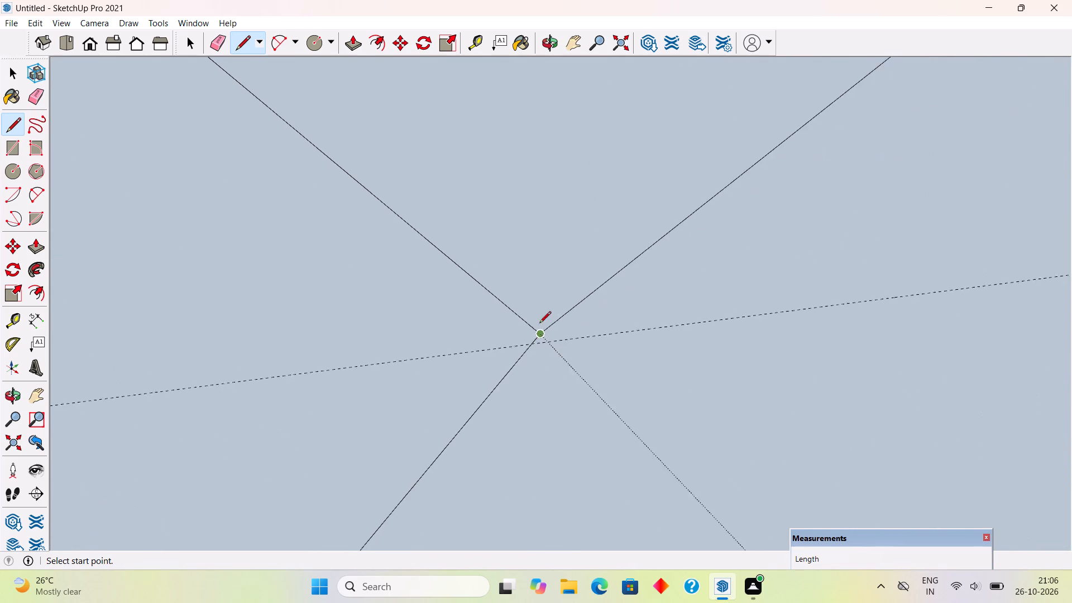
{"action": "scroll", "coordinate": [539, 324], "scroll_direction": "up", "scroll_amount": 3}
{"action": "scroll", "coordinate": [524, 326], "scroll_direction": "down", "scroll_amount": 6}
{"action": "scroll", "coordinate": [434, 338], "scroll_direction": "down", "scroll_amount": 17}
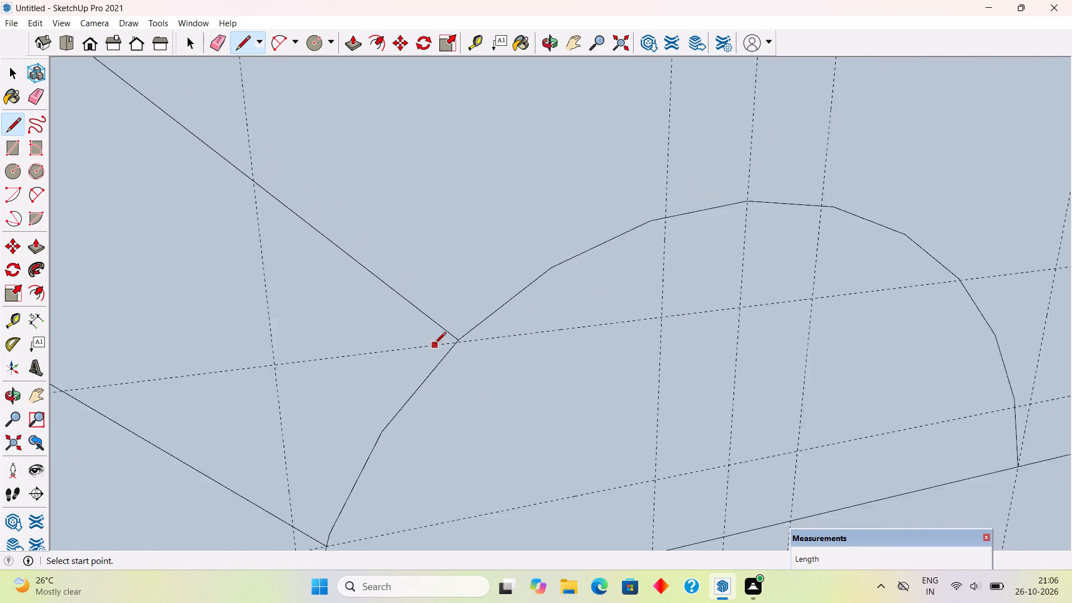
{"action": "scroll", "coordinate": [434, 344], "scroll_direction": "down", "scroll_amount": 15}
{"action": "scroll", "coordinate": [434, 344], "scroll_direction": "down", "scroll_amount": 6}
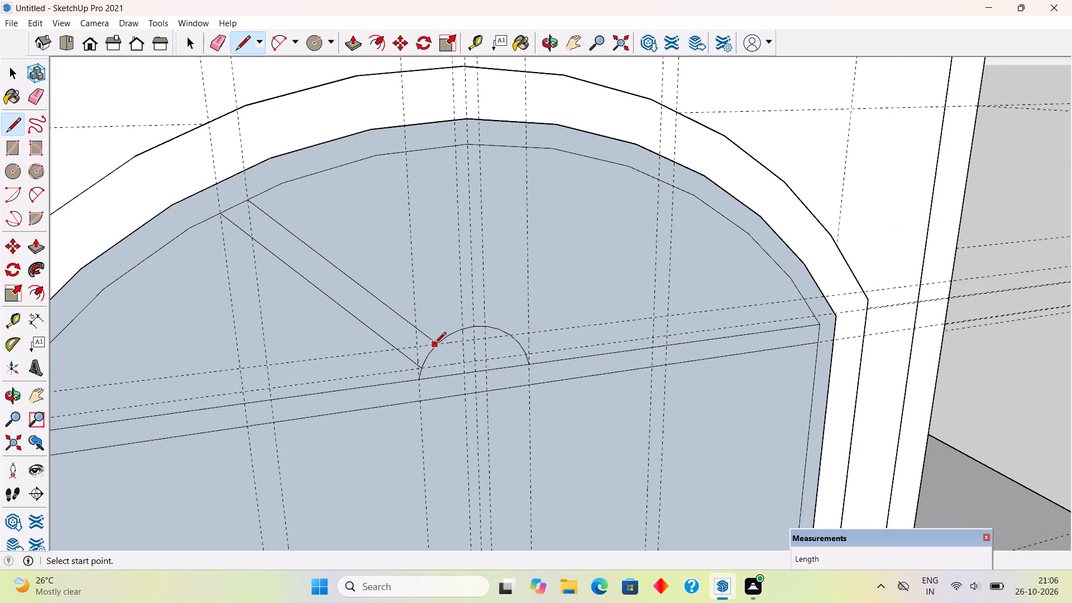
{"action": "scroll", "coordinate": [434, 344], "scroll_direction": "down", "scroll_amount": 3}
{"action": "scroll", "coordinate": [633, 316], "scroll_direction": "up", "scroll_amount": 3}
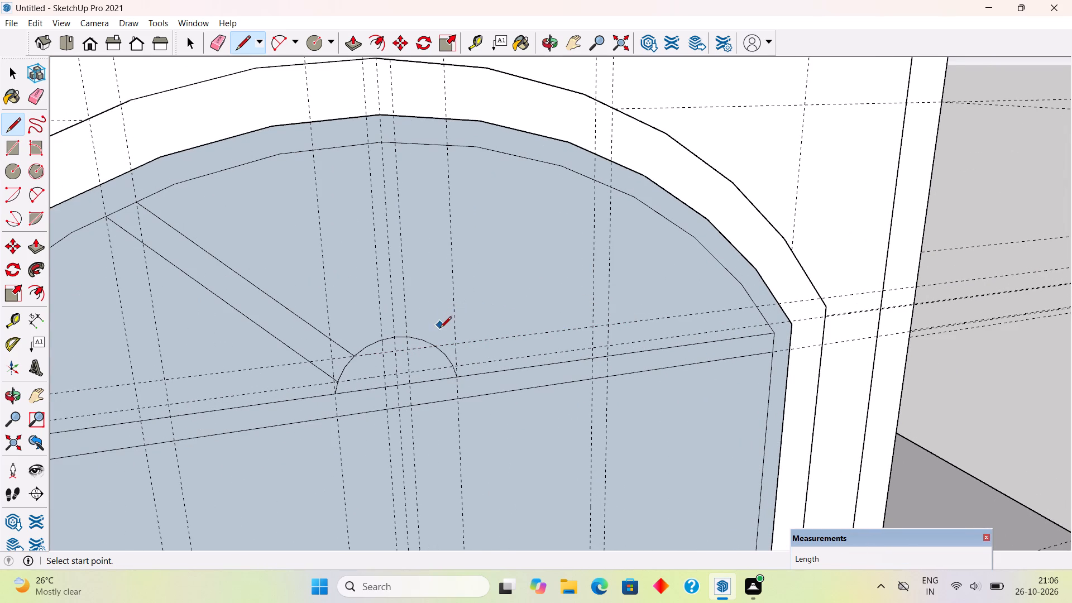
{"action": "left_click", "coordinate": [438, 346]}
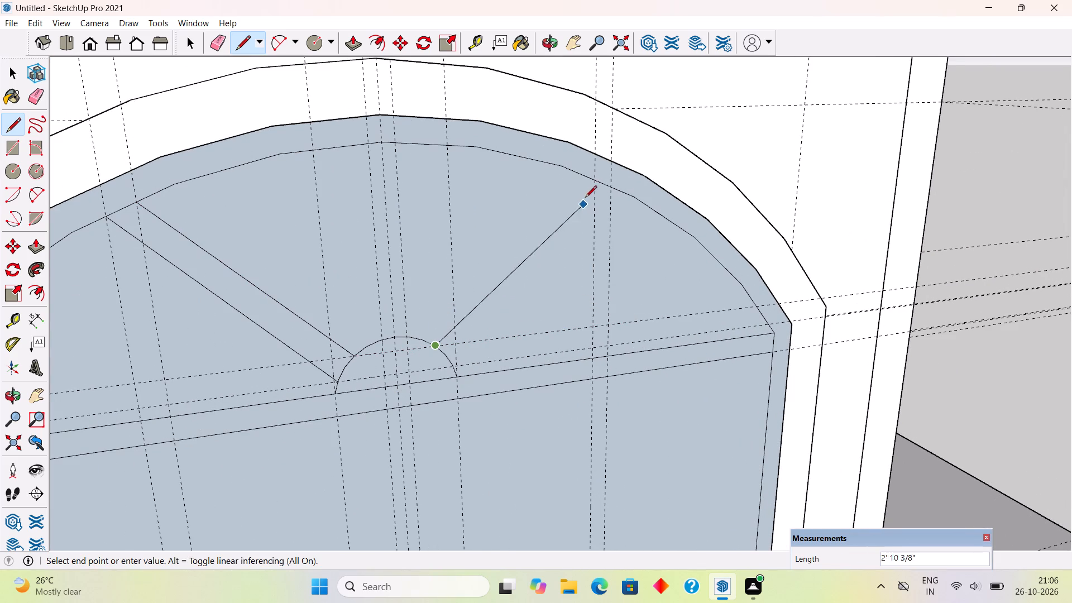
{"action": "left_click", "coordinate": [594, 183]}
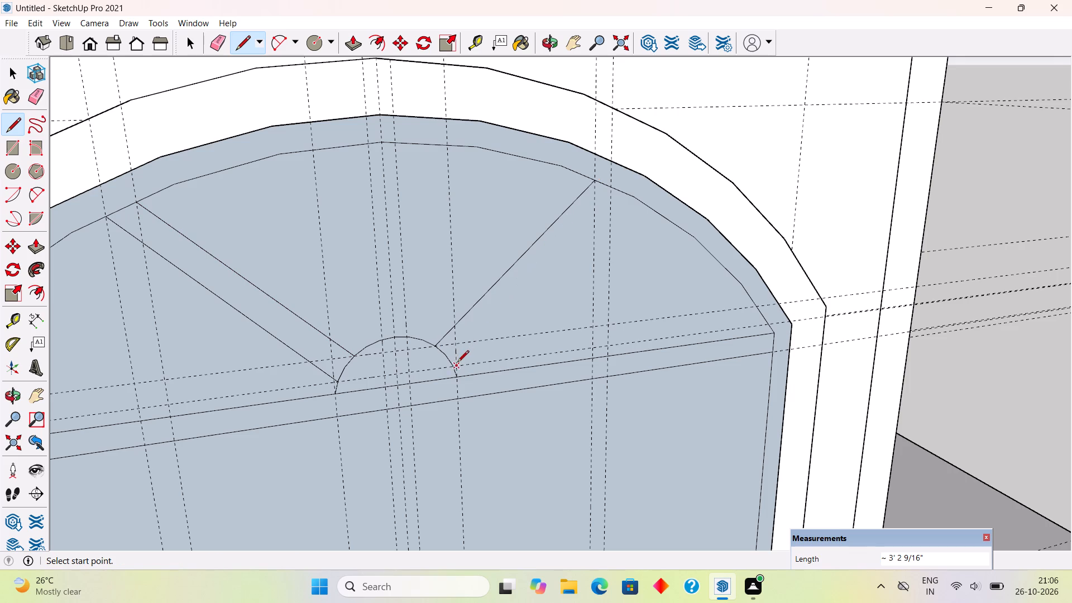
Draw a second right-hand diagonal line from the small arc at the 2" guide to the inner arch edge at the outermost right guide.
{"action": "scroll", "coordinate": [453, 370], "scroll_direction": "up", "scroll_amount": 18}
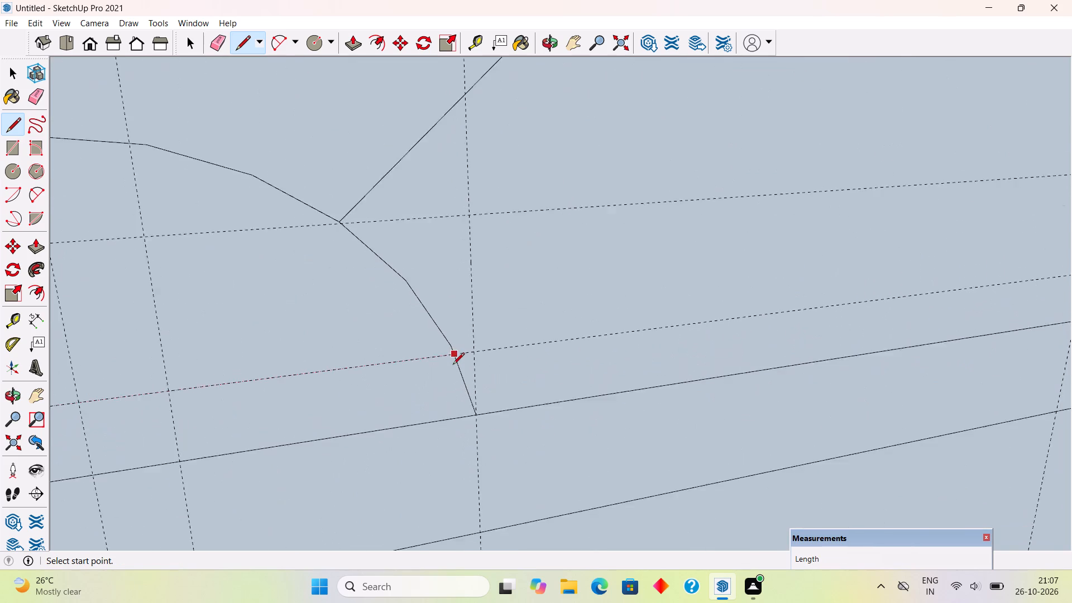
{"action": "scroll", "coordinate": [454, 356], "scroll_direction": "up", "scroll_amount": 5}
{"action": "left_click", "coordinate": [457, 352]}
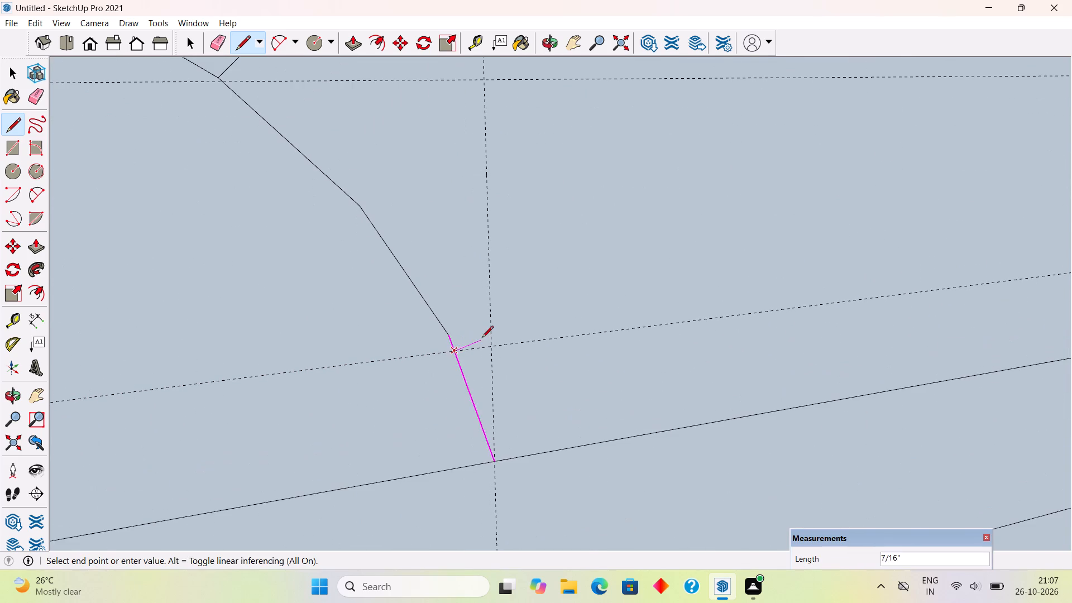
{"action": "scroll", "coordinate": [482, 338], "scroll_direction": "down", "scroll_amount": 5}
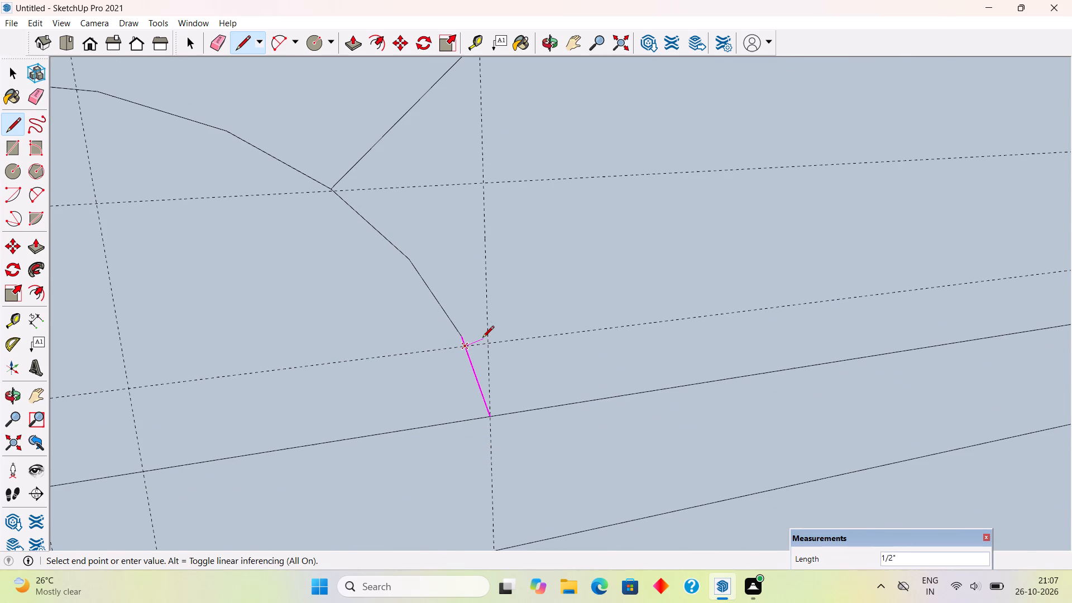
{"action": "scroll", "coordinate": [482, 338], "scroll_direction": "down", "scroll_amount": 12}
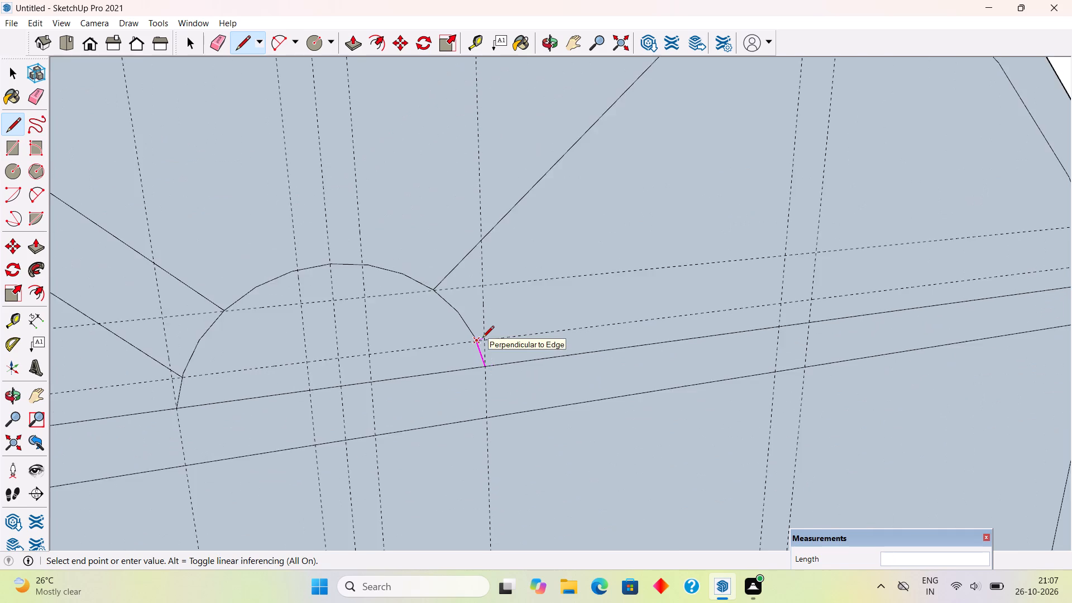
{"action": "scroll", "coordinate": [482, 338], "scroll_direction": "down", "scroll_amount": 5}
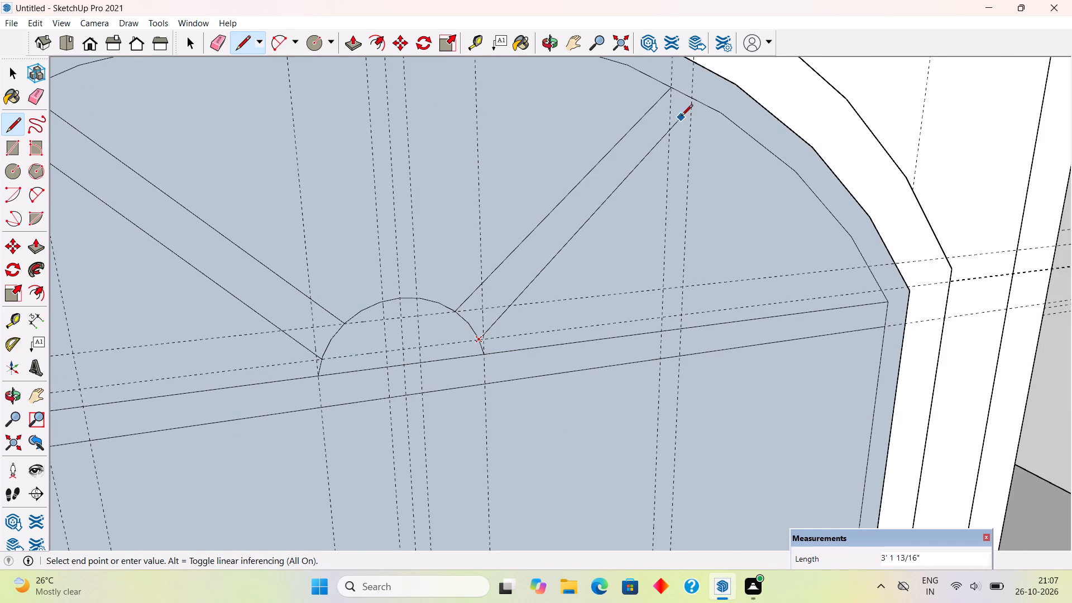
{"action": "left_click", "coordinate": [691, 102]}
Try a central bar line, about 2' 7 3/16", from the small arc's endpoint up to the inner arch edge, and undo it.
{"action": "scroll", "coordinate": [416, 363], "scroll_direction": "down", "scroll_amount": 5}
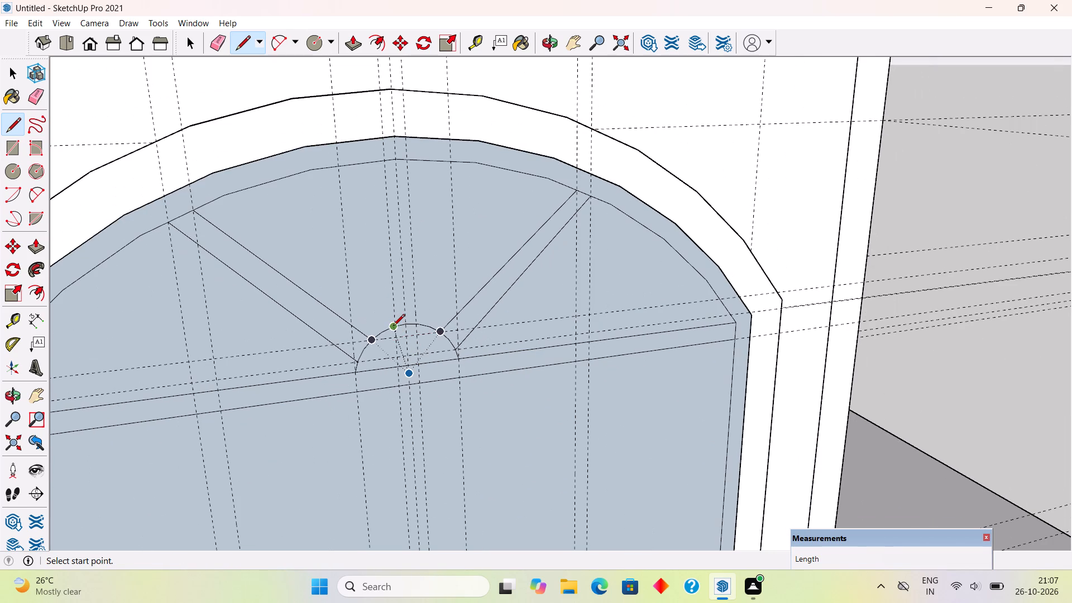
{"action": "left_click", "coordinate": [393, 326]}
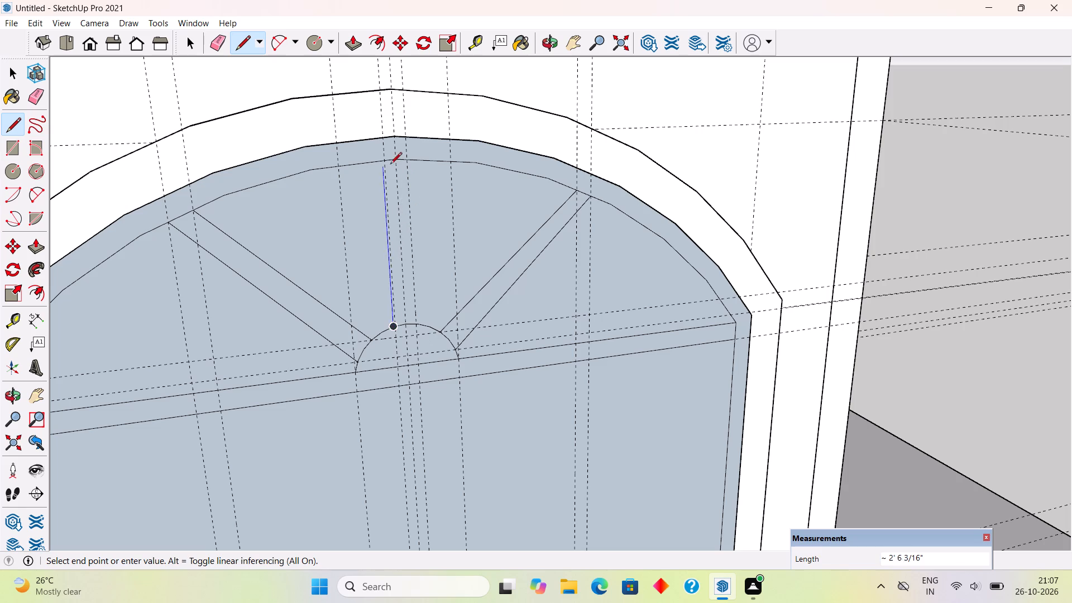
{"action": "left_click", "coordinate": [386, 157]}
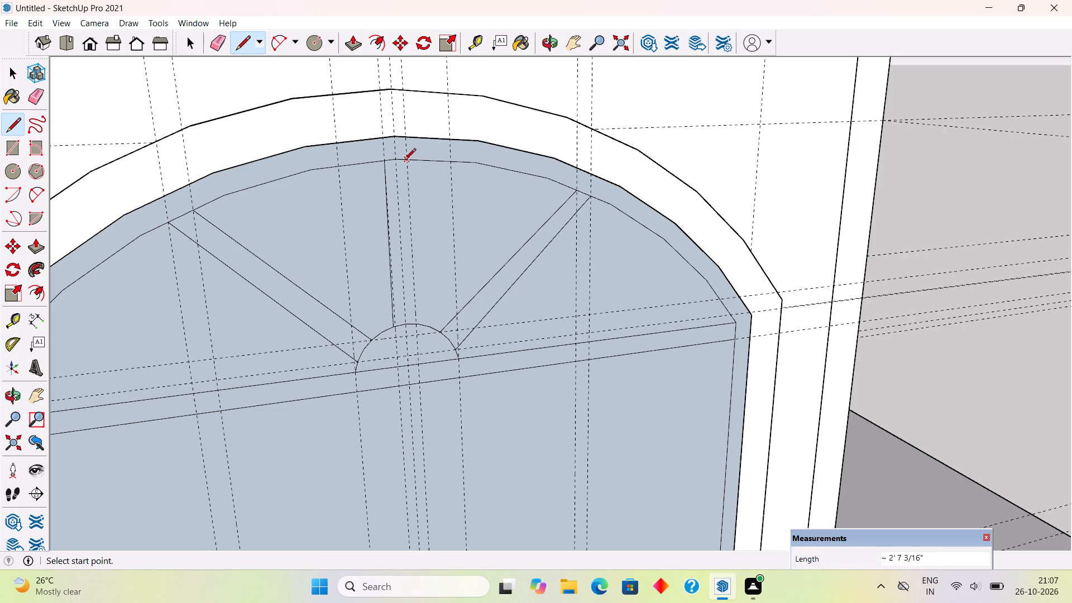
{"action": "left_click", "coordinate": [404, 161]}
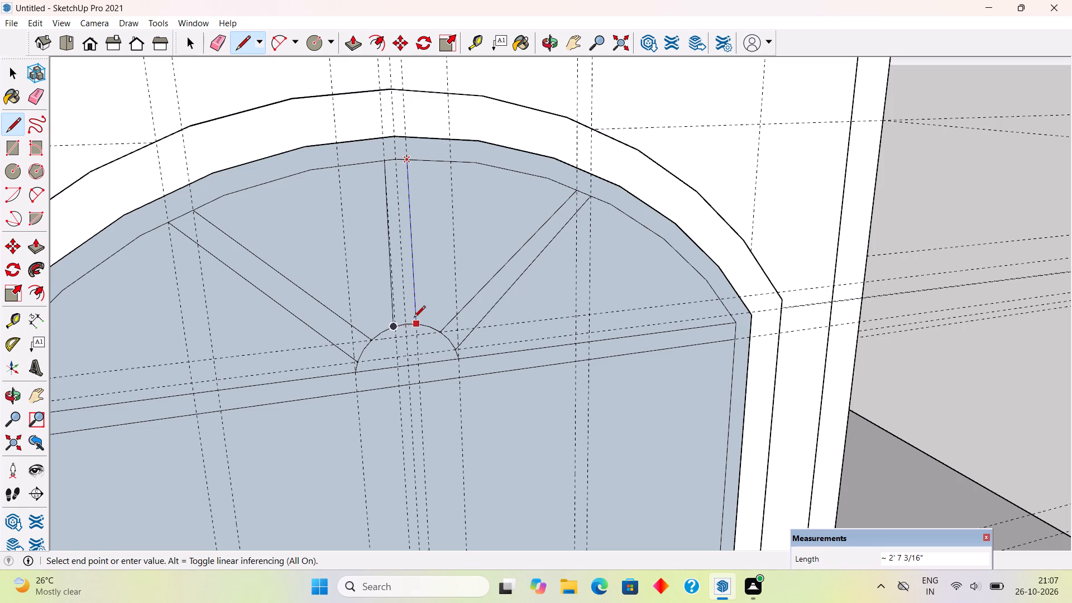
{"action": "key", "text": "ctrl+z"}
Draw the central bar's right line, about 2' 7 3/16", along its guide from the small arc to the inner arch edge.
{"action": "scroll", "coordinate": [419, 325], "scroll_direction": "up", "scroll_amount": 2}
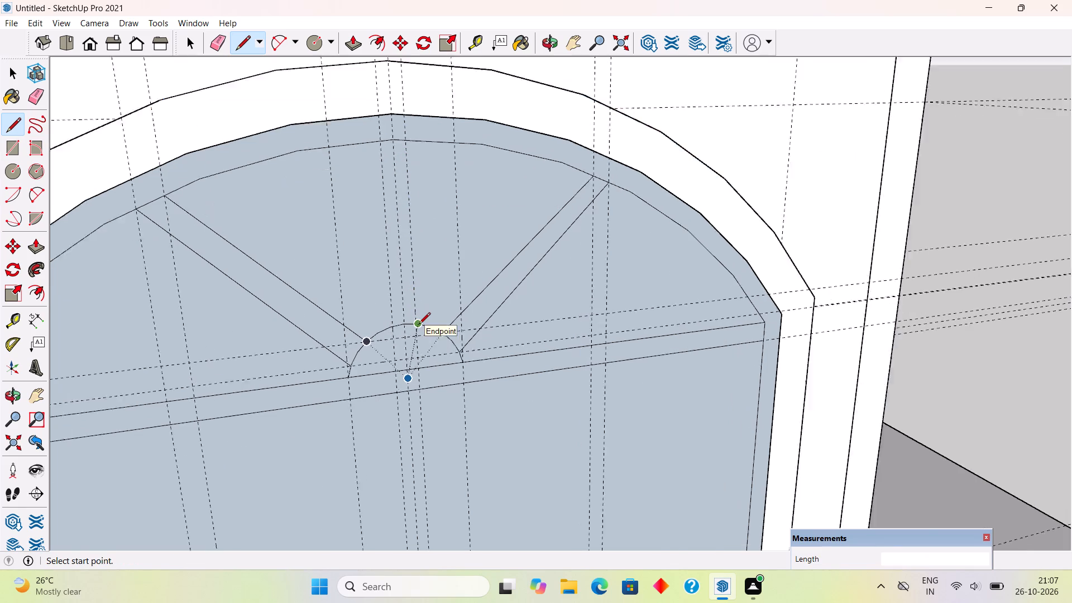
{"action": "scroll", "coordinate": [419, 325], "scroll_direction": "up", "scroll_amount": 17}
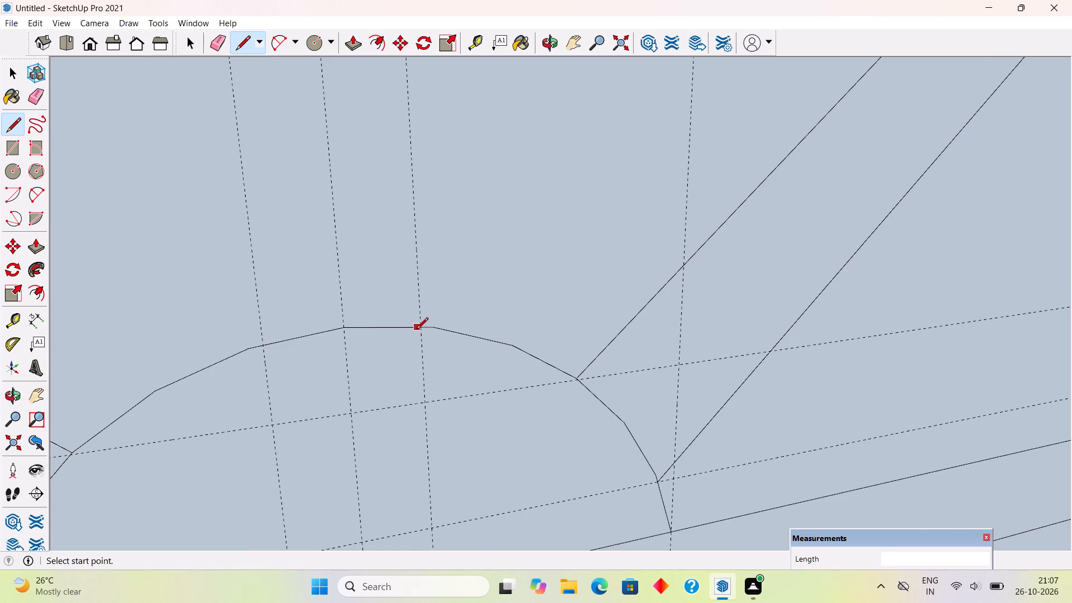
{"action": "left_click", "coordinate": [419, 327]}
{"action": "scroll", "coordinate": [419, 327], "scroll_direction": "down", "scroll_amount": 17}
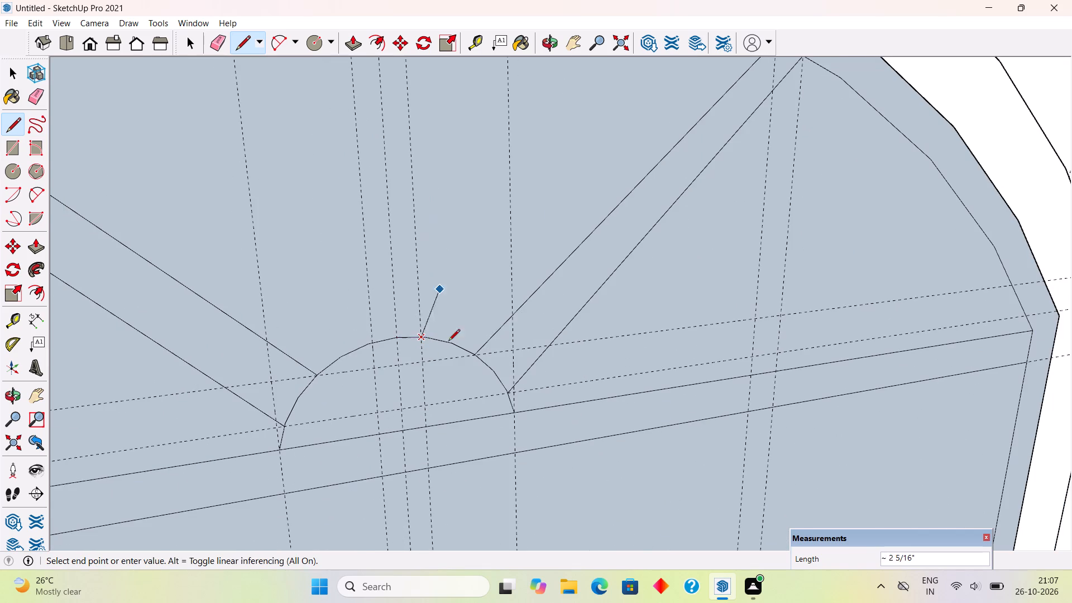
{"action": "scroll", "coordinate": [448, 342], "scroll_direction": "down", "scroll_amount": 7}
{"action": "scroll", "coordinate": [446, 222], "scroll_direction": "up", "scroll_amount": 1}
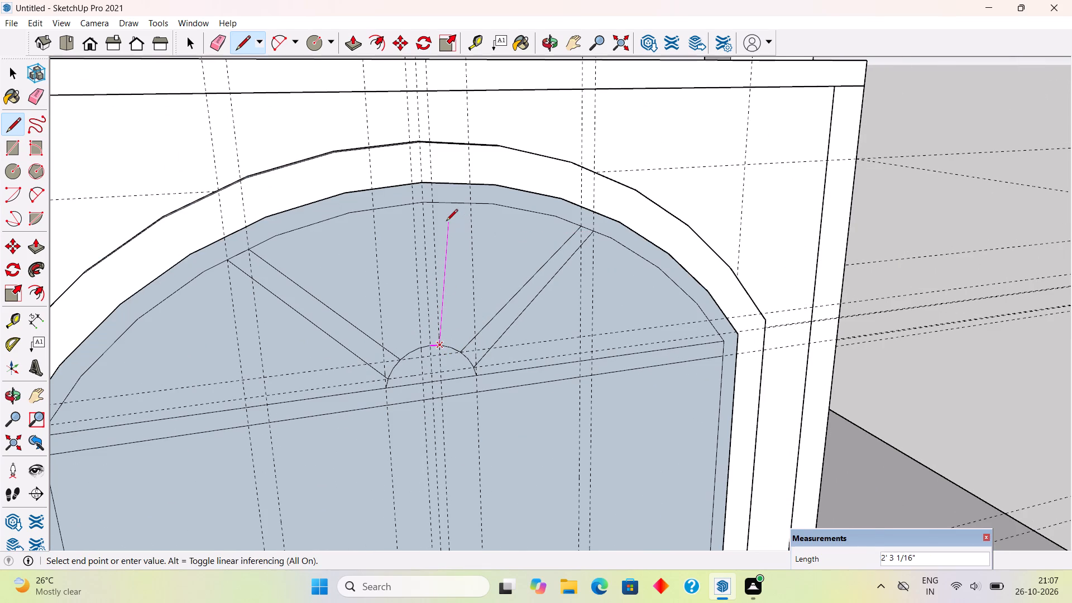
{"action": "scroll", "coordinate": [446, 222], "scroll_direction": "up", "scroll_amount": 1}
{"action": "left_click", "coordinate": [428, 200]}
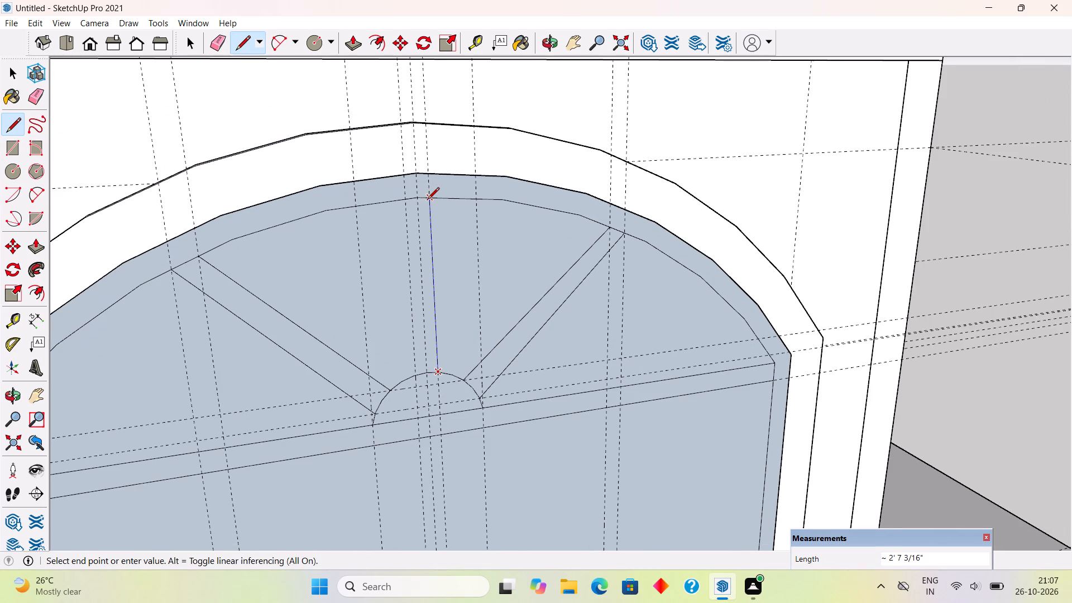
Draw the central bar's left line, about 2' 7 3/16", along its guide from the small arc to the inner arch edge.
{"action": "scroll", "coordinate": [423, 376], "scroll_direction": "up", "scroll_amount": 7}
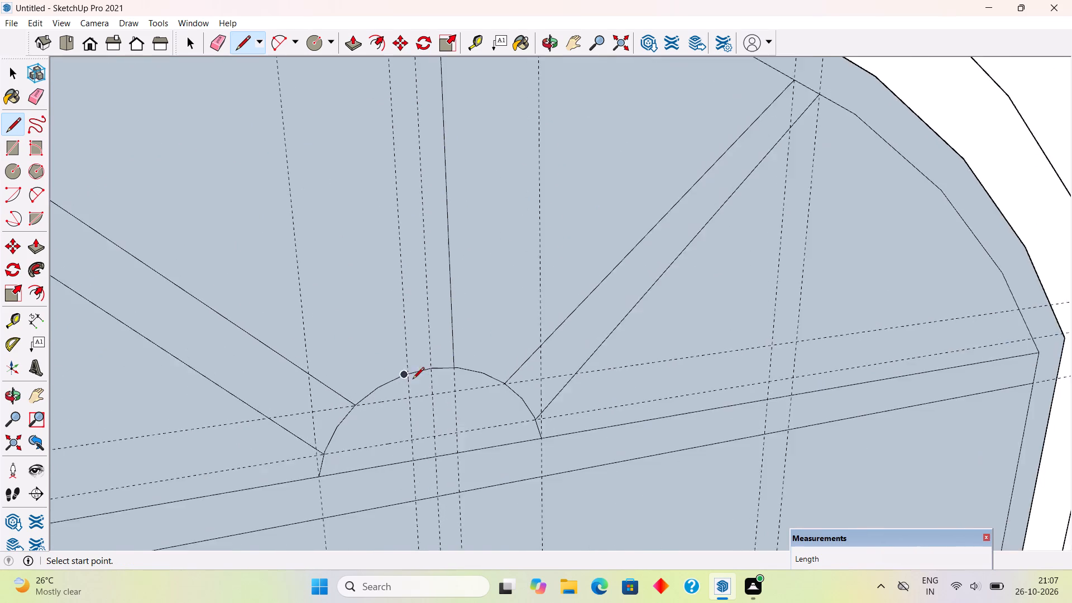
{"action": "scroll", "coordinate": [413, 380], "scroll_direction": "up", "scroll_amount": 10}
{"action": "left_click", "coordinate": [406, 362]}
{"action": "scroll", "coordinate": [418, 280], "scroll_direction": "down", "scroll_amount": 5}
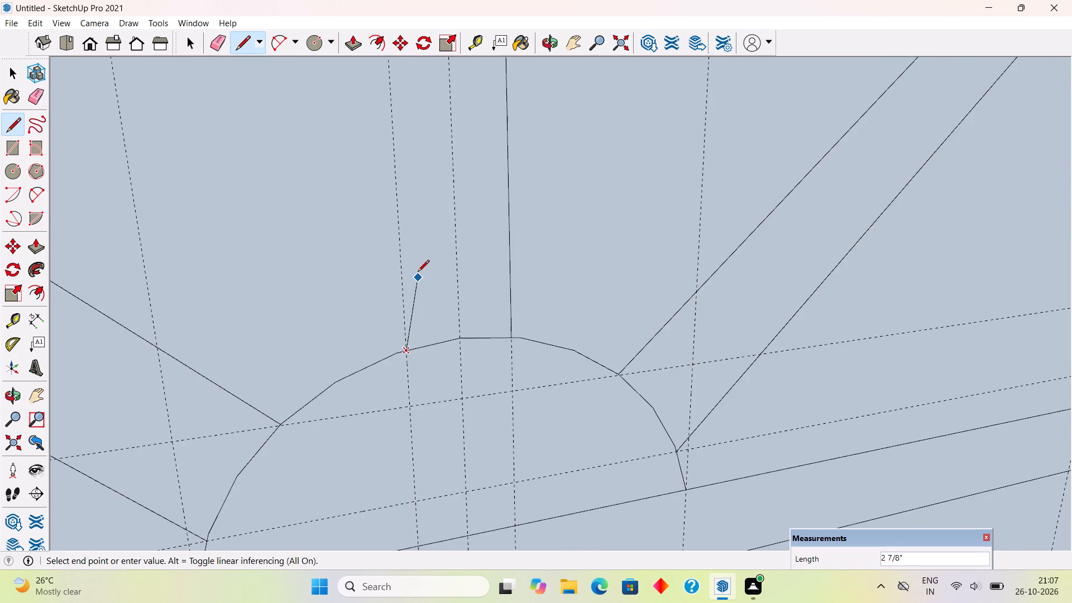
{"action": "scroll", "coordinate": [418, 271], "scroll_direction": "down", "scroll_amount": 13}
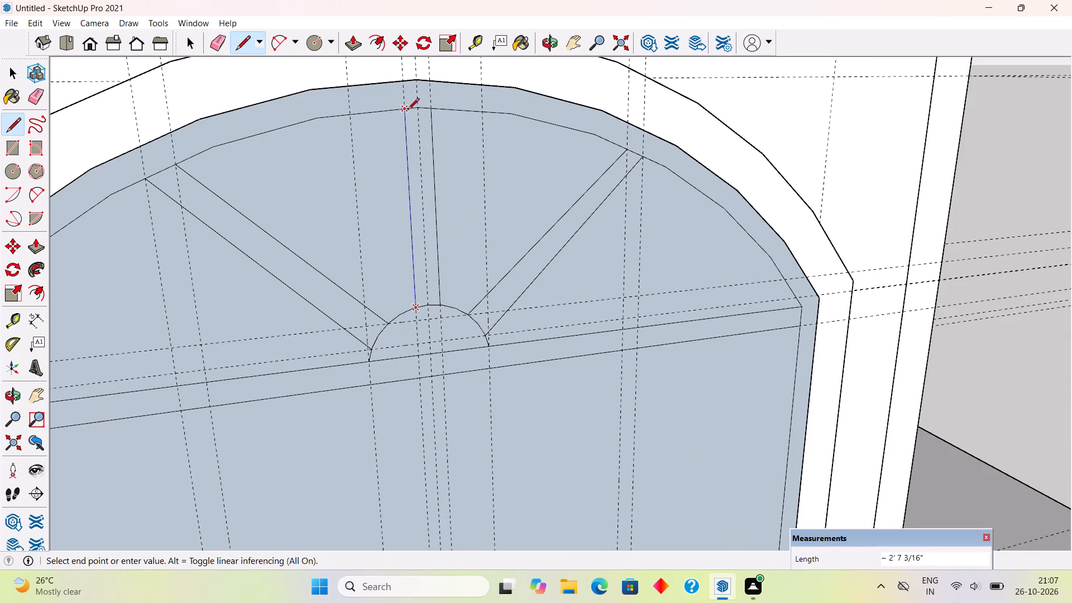
{"action": "left_click", "coordinate": [408, 107]}
Examine the whole arched window from the front to check the fanlight's crossbar, small arc and radiating bars.
{"action": "scroll", "coordinate": [548, 368], "scroll_direction": "down", "scroll_amount": 6}
{"action": "scroll", "coordinate": [564, 420], "scroll_direction": "down", "scroll_amount": 7}
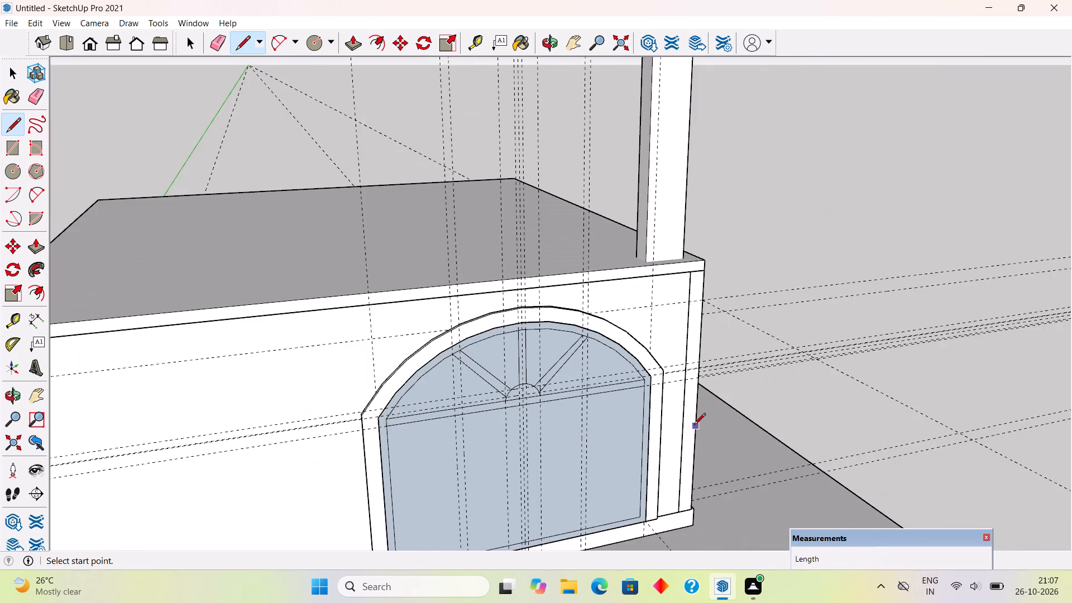
{"action": "scroll", "coordinate": [695, 425], "scroll_direction": "down", "scroll_amount": 5}
{"action": "middle_click_drag", "start_coordinate": [434, 382], "coordinate": [348, 348]}
{"action": "scroll", "coordinate": [594, 417], "scroll_direction": "up", "scroll_amount": 2}
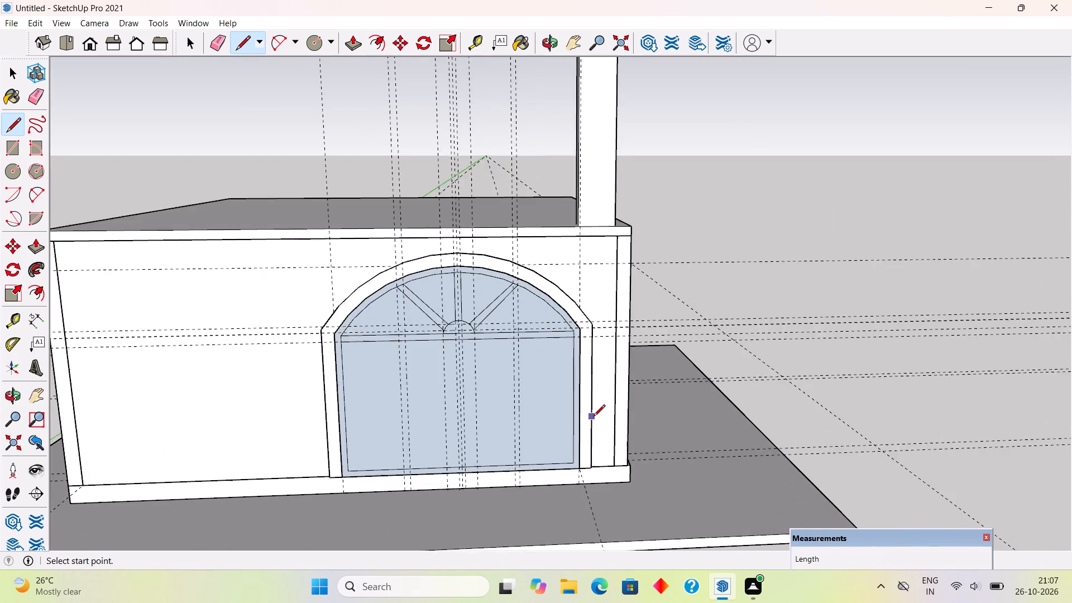
{"action": "scroll", "coordinate": [594, 417], "scroll_direction": "up", "scroll_amount": 3}
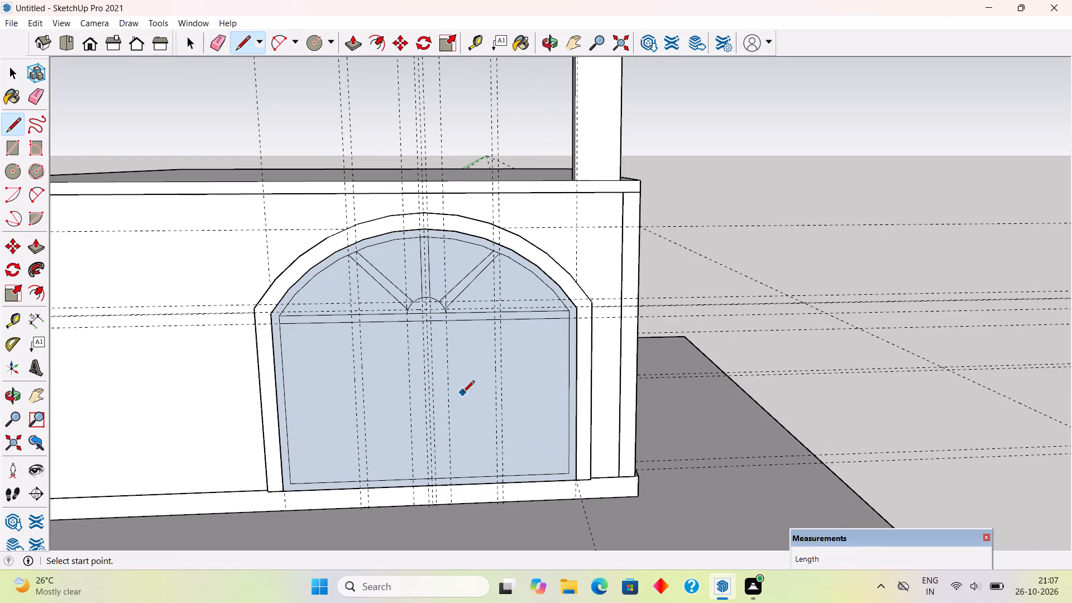
{"action": "scroll", "coordinate": [405, 374], "scroll_direction": "down", "scroll_amount": 2}
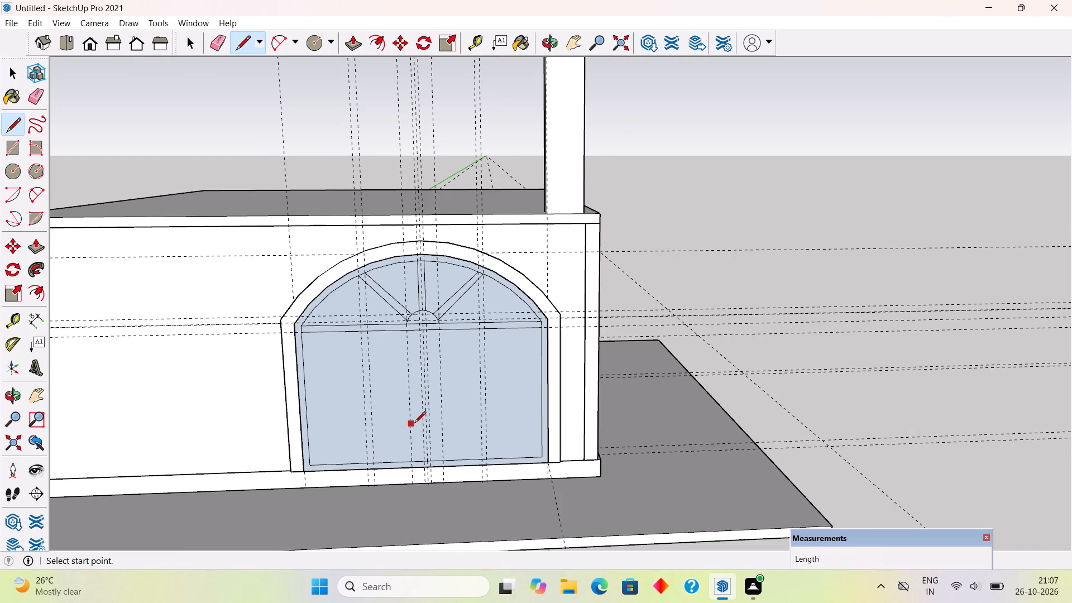
{"action": "middle_click_drag", "start_coordinate": [434, 421], "coordinate": [487, 412]}
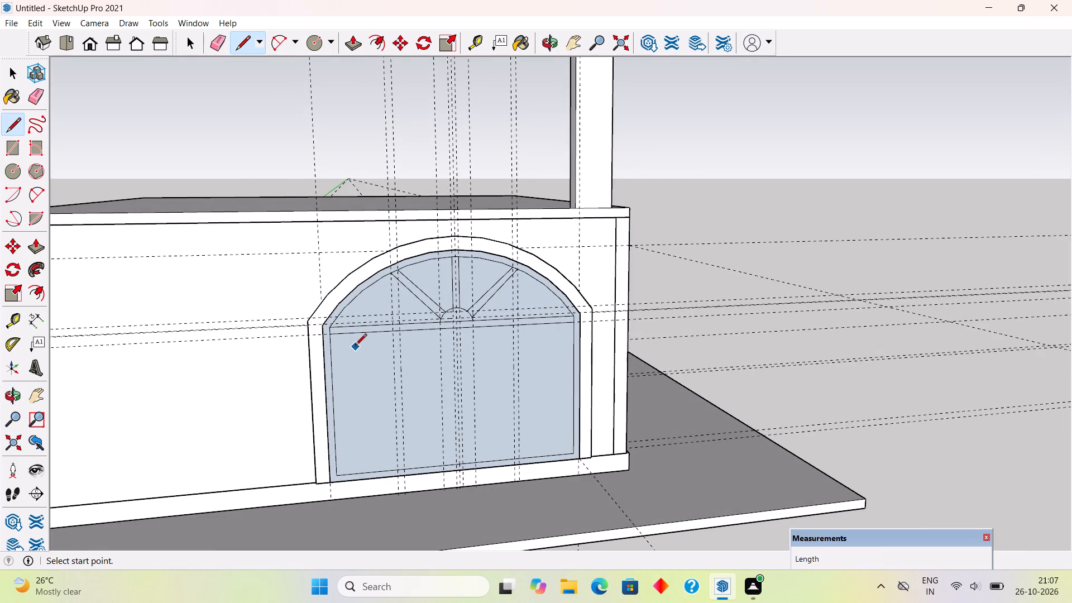
{"action": "scroll", "coordinate": [355, 346], "scroll_direction": "up", "scroll_amount": 5}
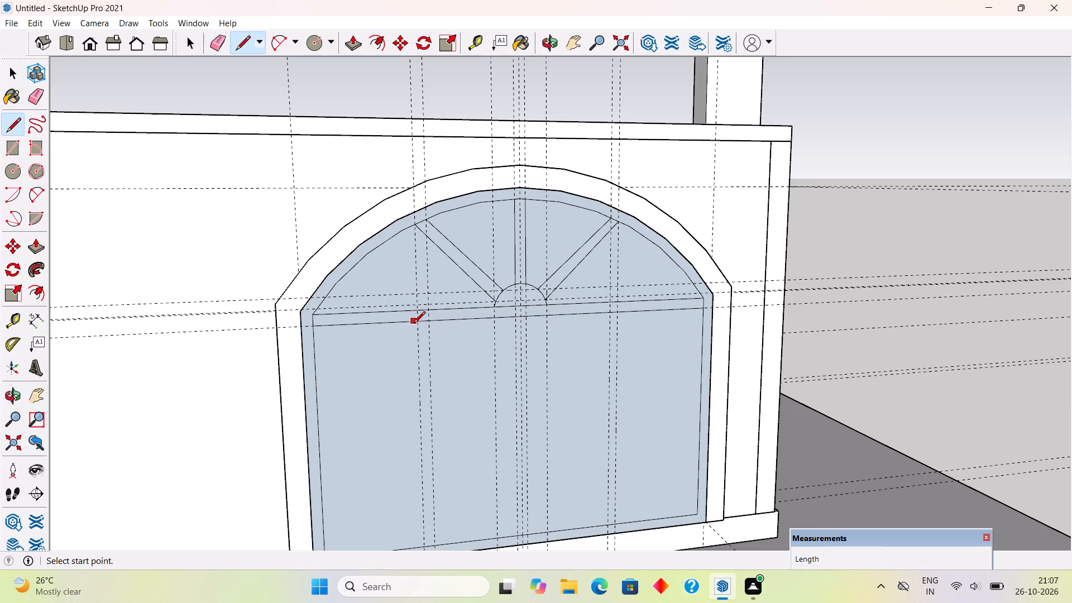
{"action": "key", "text": "space"}
{"action": "scroll", "coordinate": [415, 325], "scroll_direction": "down", "scroll_amount": 5}
{"action": "scroll", "coordinate": [568, 391], "scroll_direction": "up", "scroll_amount": 1}
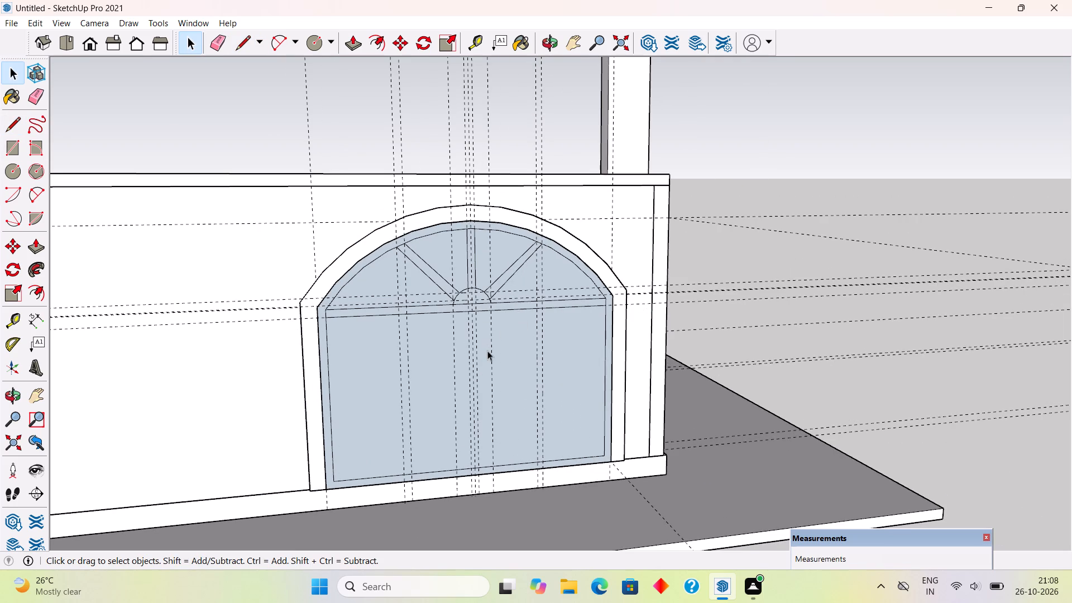
Erase the inner arch edge pieces between the paired lines of the left diagonal bar and the central bar.
{"action": "scroll", "coordinate": [485, 353], "scroll_direction": "up", "scroll_amount": 2}
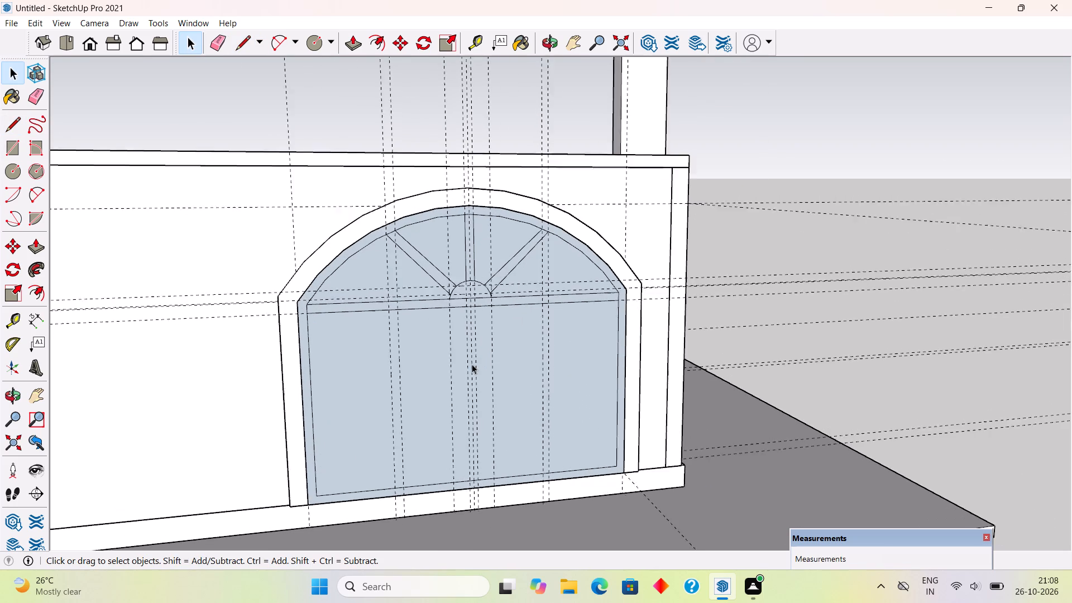
{"action": "scroll", "coordinate": [472, 364], "scroll_direction": "up", "scroll_amount": 1}
{"action": "key", "text": "e"}
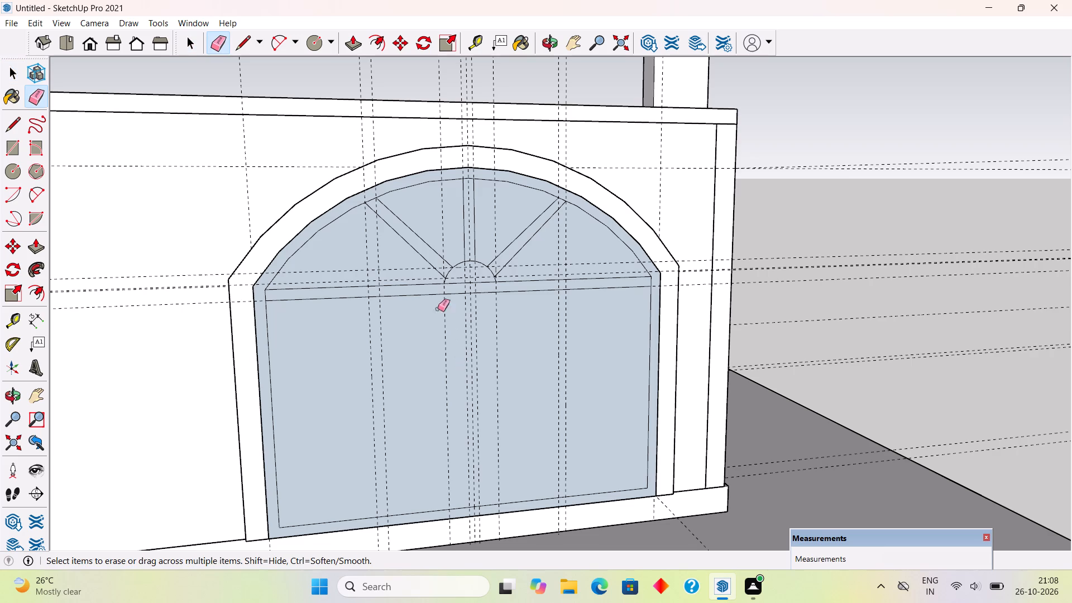
{"action": "scroll", "coordinate": [375, 199], "scroll_direction": "up", "scroll_amount": 4}
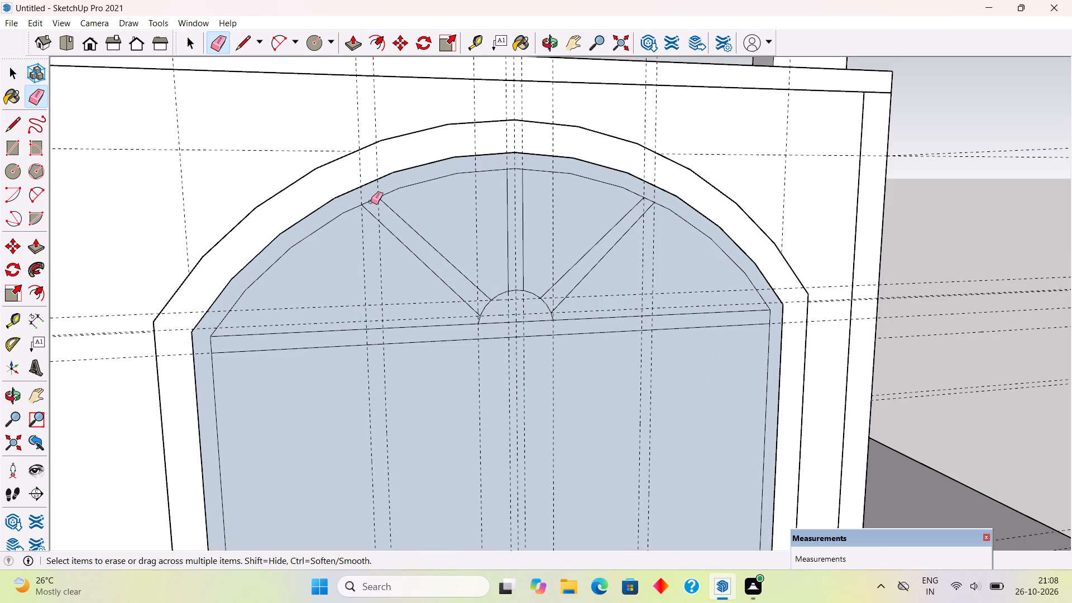
{"action": "left_click", "coordinate": [371, 202]}
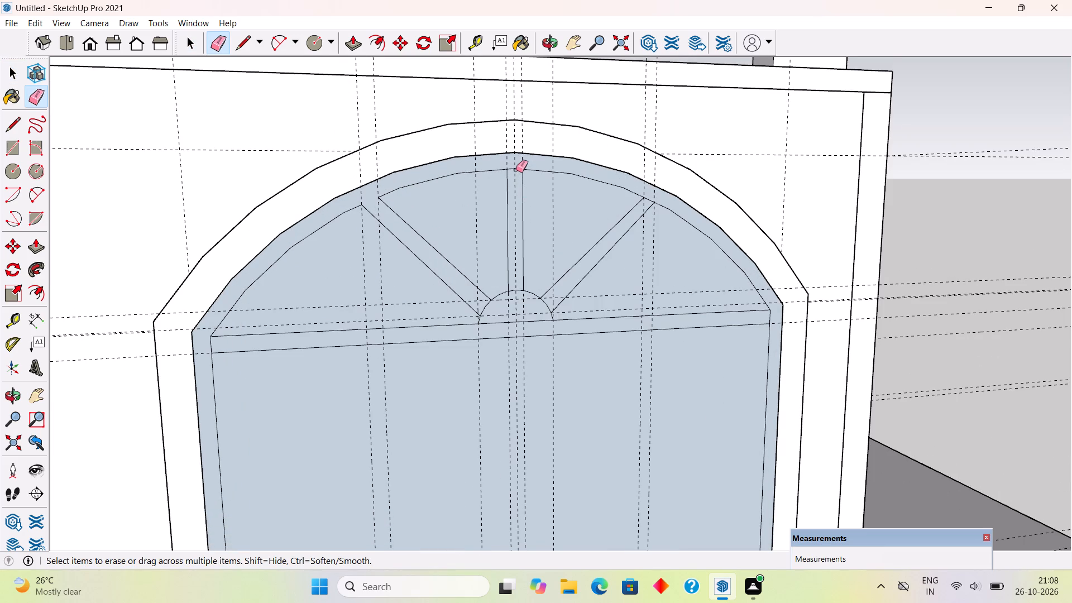
{"action": "left_click", "coordinate": [516, 169]}
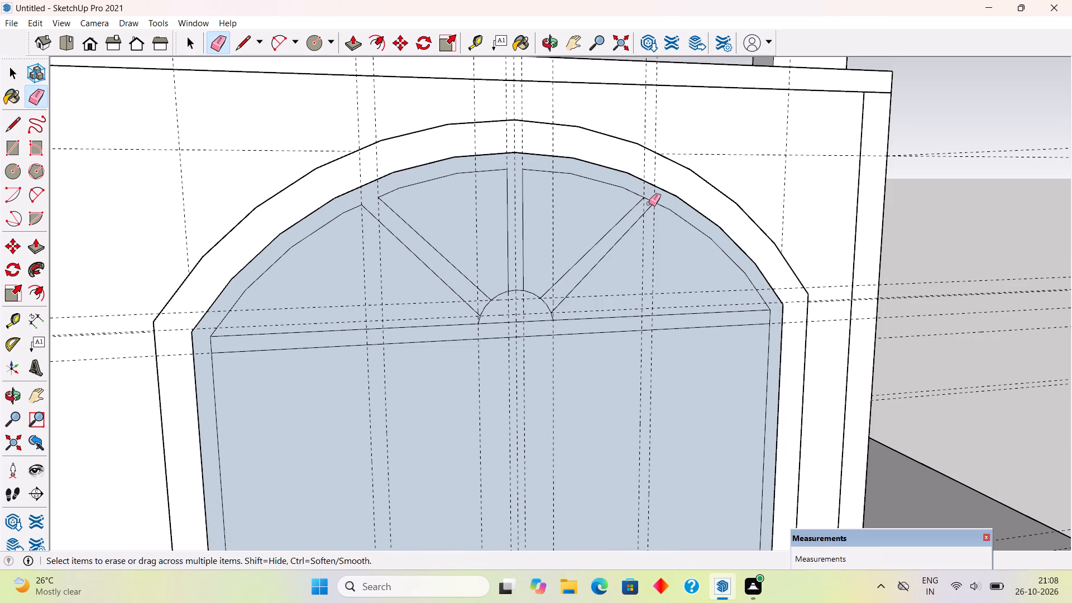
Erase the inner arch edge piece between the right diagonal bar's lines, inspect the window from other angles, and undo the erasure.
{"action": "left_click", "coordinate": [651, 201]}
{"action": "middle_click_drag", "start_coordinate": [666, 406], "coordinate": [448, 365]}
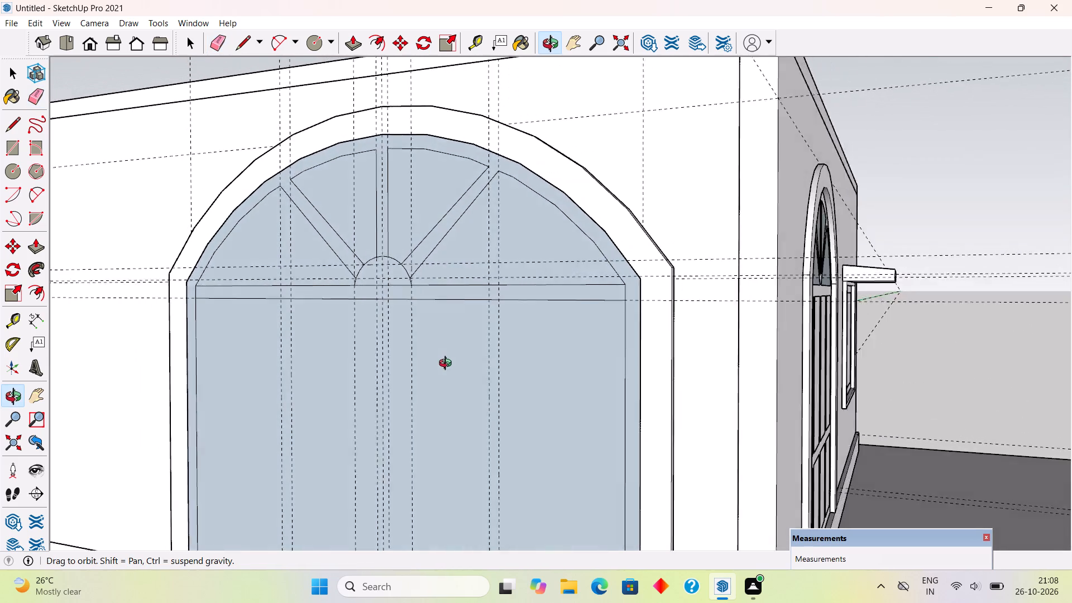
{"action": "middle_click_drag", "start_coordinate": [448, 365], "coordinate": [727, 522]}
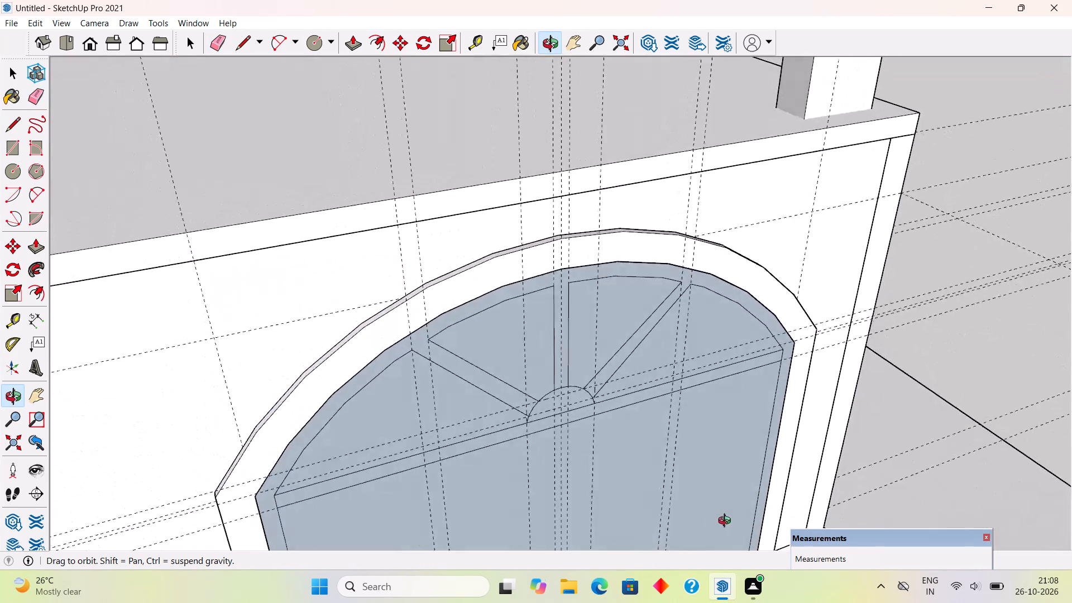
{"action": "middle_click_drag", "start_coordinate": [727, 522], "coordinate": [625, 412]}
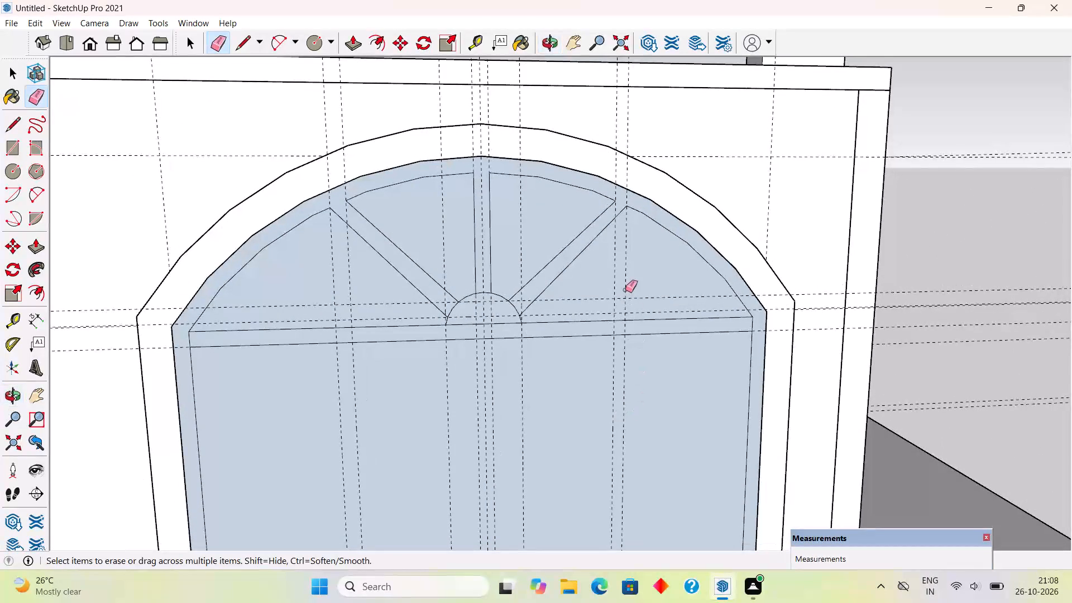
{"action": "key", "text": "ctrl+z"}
Place a vertical guide 4" from the right diagonal bar's outer guide, towards the window's centre.
{"action": "key", "text": "t"}
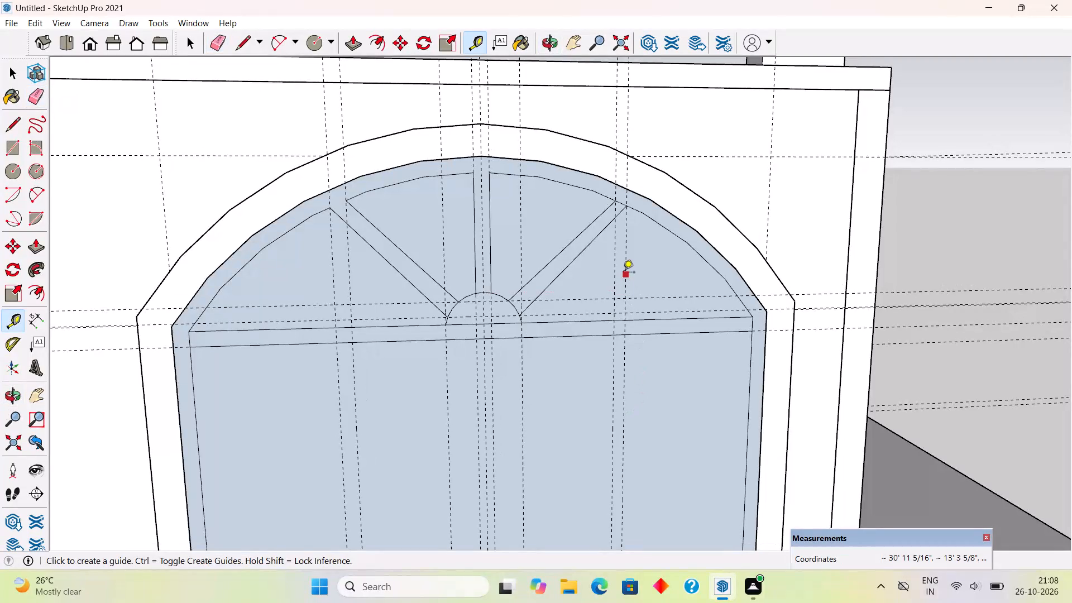
{"action": "left_click", "coordinate": [623, 272]}
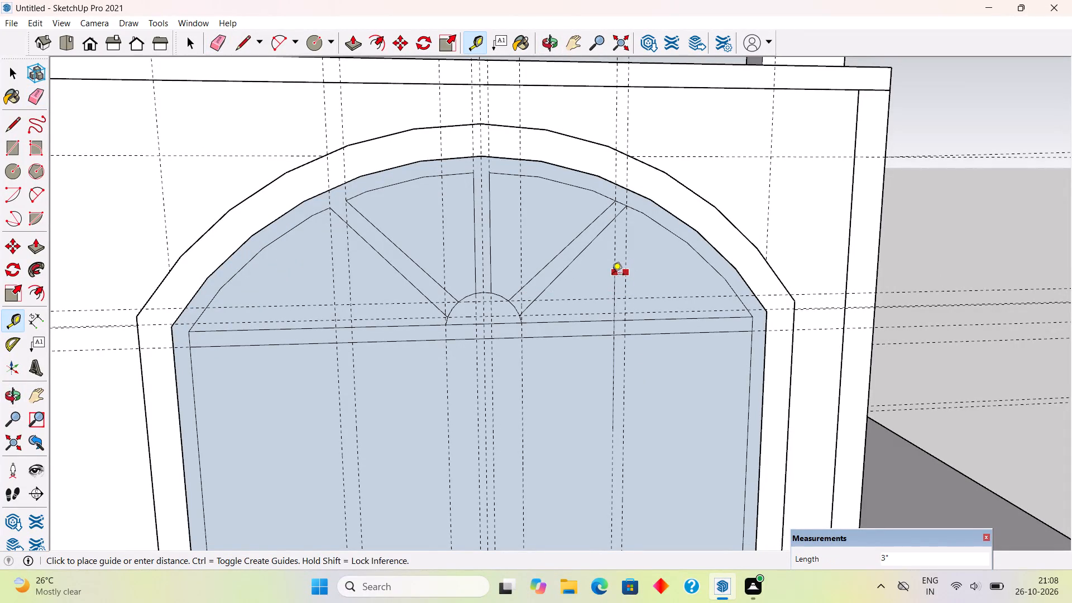
{"action": "type", "text": "4\""}
{"action": "key", "text": "Return"}
{"action": "key", "text": "space"}
Delete the upper line of the right diagonal bar.
{"action": "scroll", "coordinate": [581, 247], "scroll_direction": "up", "scroll_amount": 3}
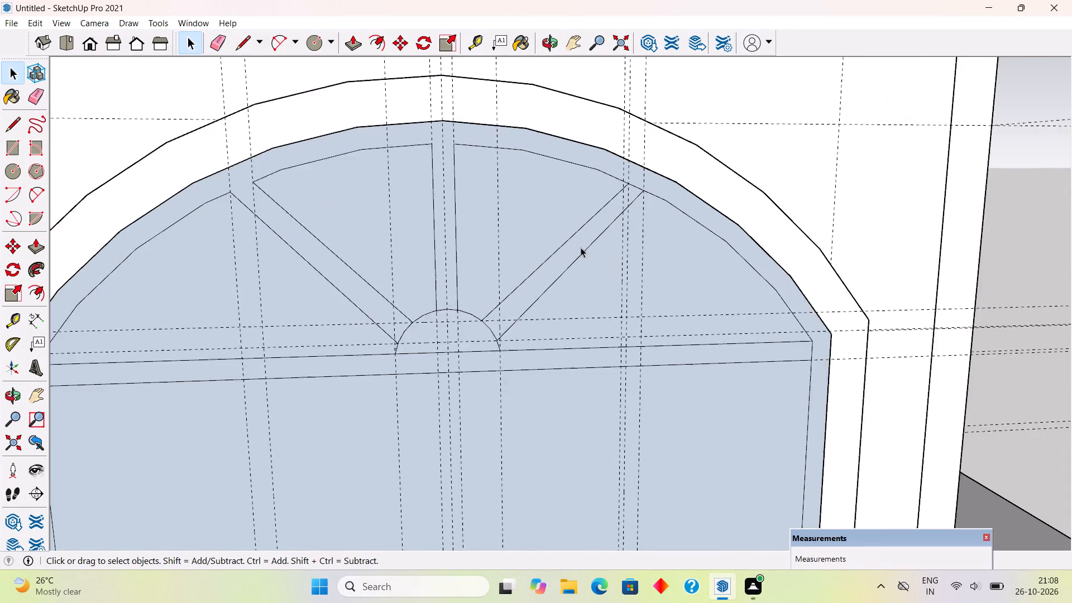
{"action": "scroll", "coordinate": [581, 247], "scroll_direction": "up", "scroll_amount": 1}
{"action": "left_click", "coordinate": [581, 227]}
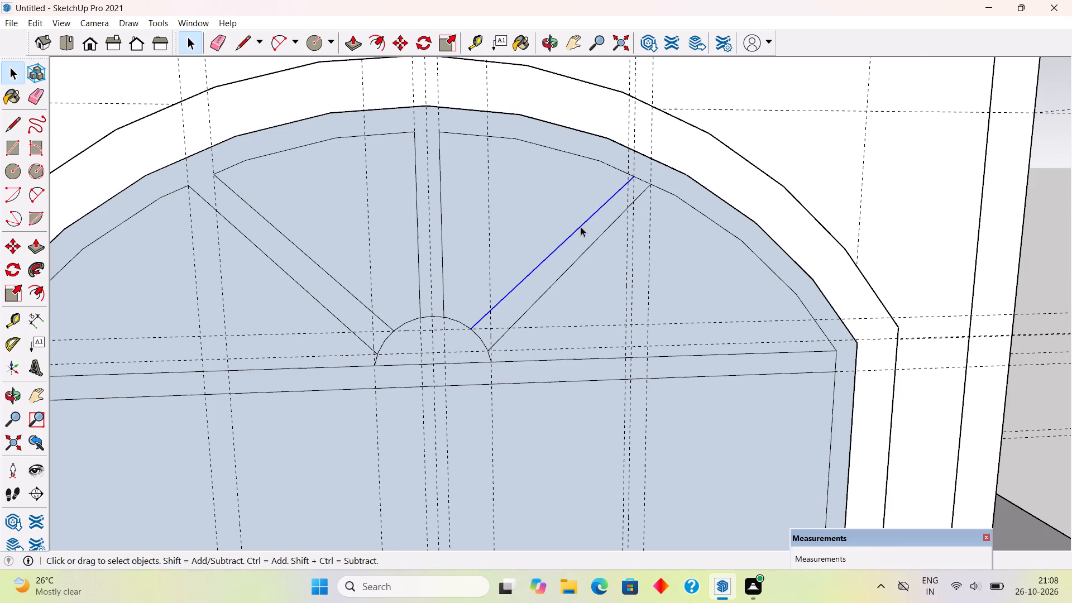
{"action": "key", "text": "Delete"}
Redraw the right diagonal bar's upper line, about 3' 2 1/8", from the small arc to the new guide's crossing with the inner arch edge.
{"action": "key", "text": "l"}
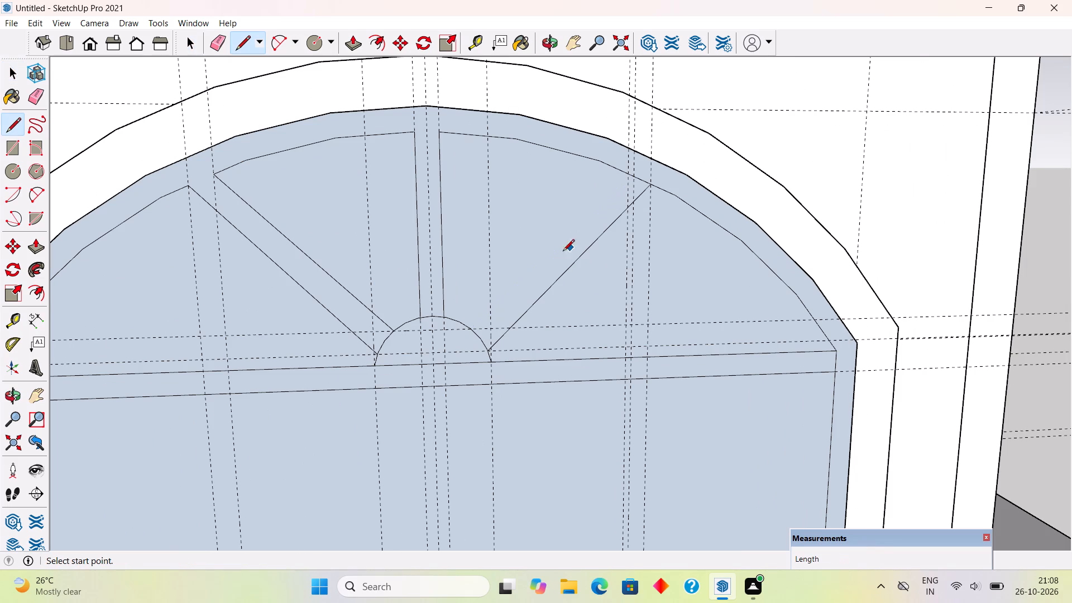
{"action": "scroll", "coordinate": [474, 331], "scroll_direction": "up", "scroll_amount": 16}
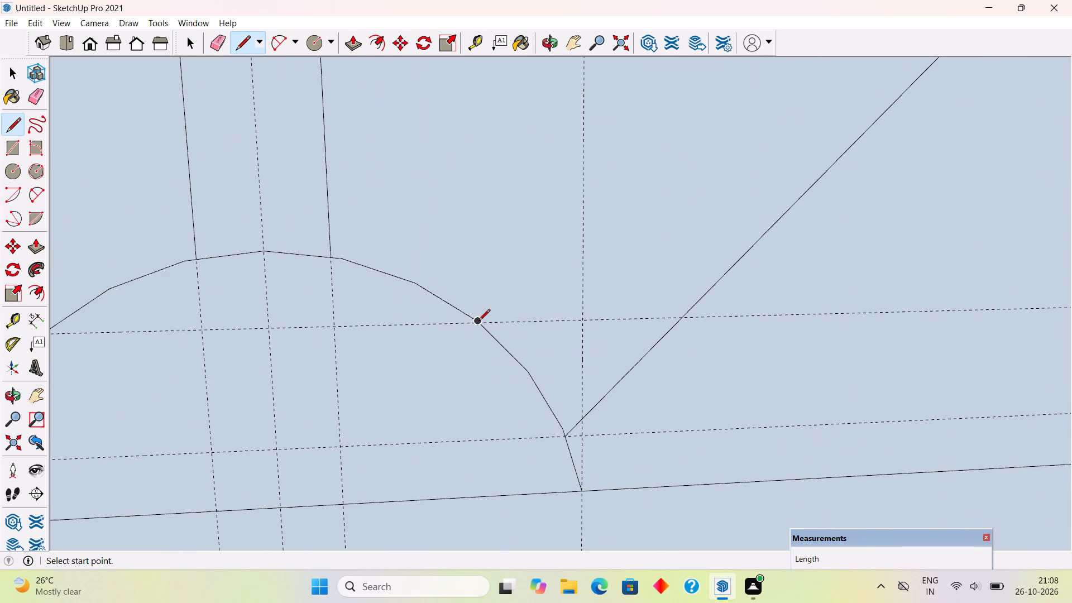
{"action": "left_click", "coordinate": [478, 322]}
{"action": "scroll", "coordinate": [604, 291], "scroll_direction": "down", "scroll_amount": 17}
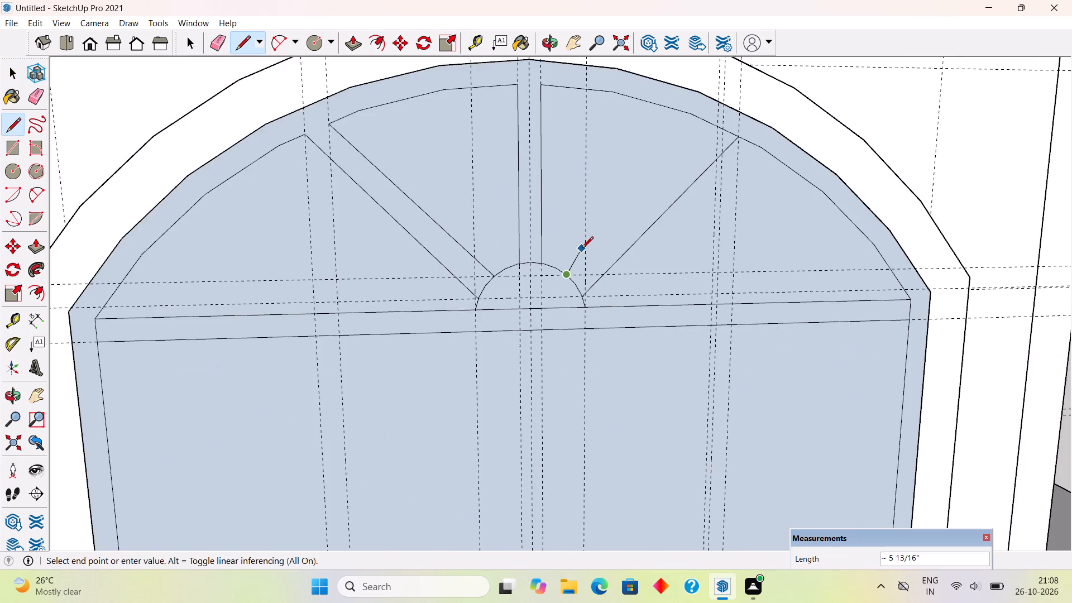
{"action": "scroll", "coordinate": [582, 249], "scroll_direction": "down", "scroll_amount": 4}
{"action": "scroll", "coordinate": [681, 155], "scroll_direction": "up", "scroll_amount": 11}
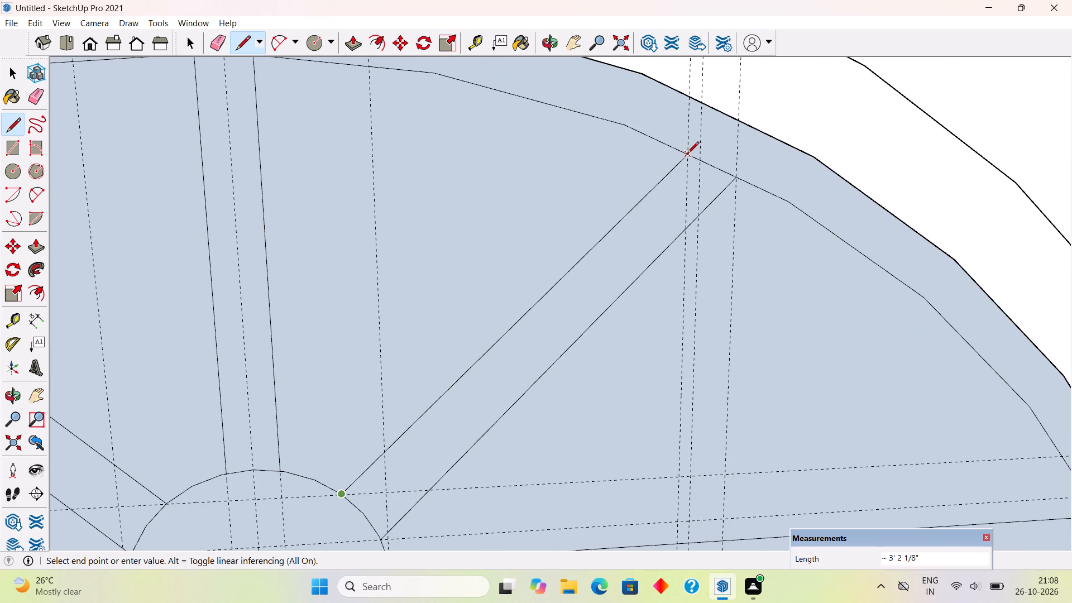
{"action": "left_click", "coordinate": [687, 154]}
{"action": "scroll", "coordinate": [621, 259], "scroll_direction": "down", "scroll_amount": 6}
{"action": "scroll", "coordinate": [580, 356], "scroll_direction": "down", "scroll_amount": 10}
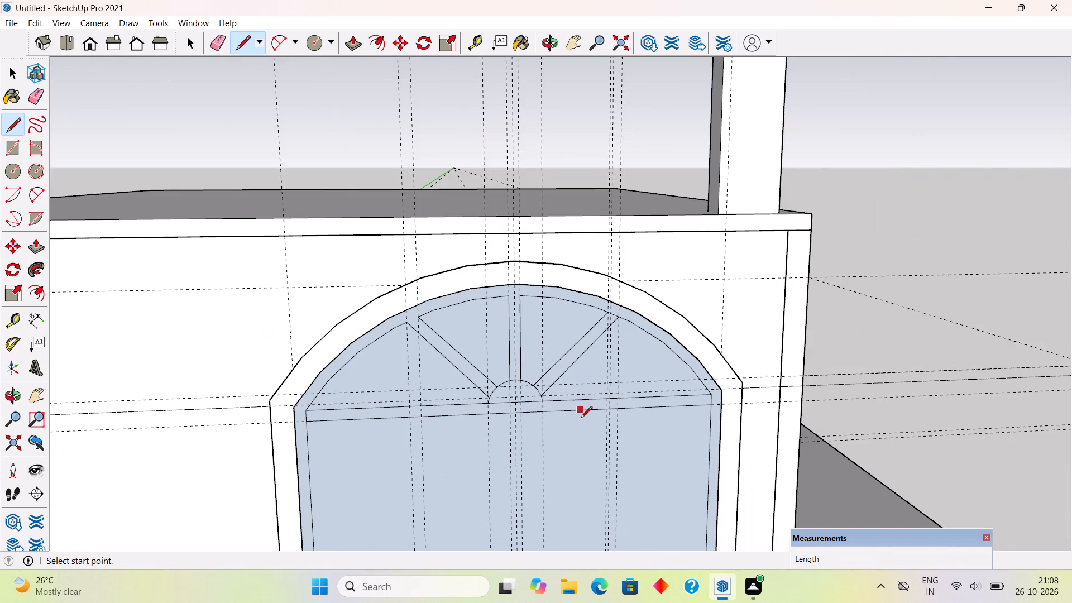
{"action": "key", "text": "space"}
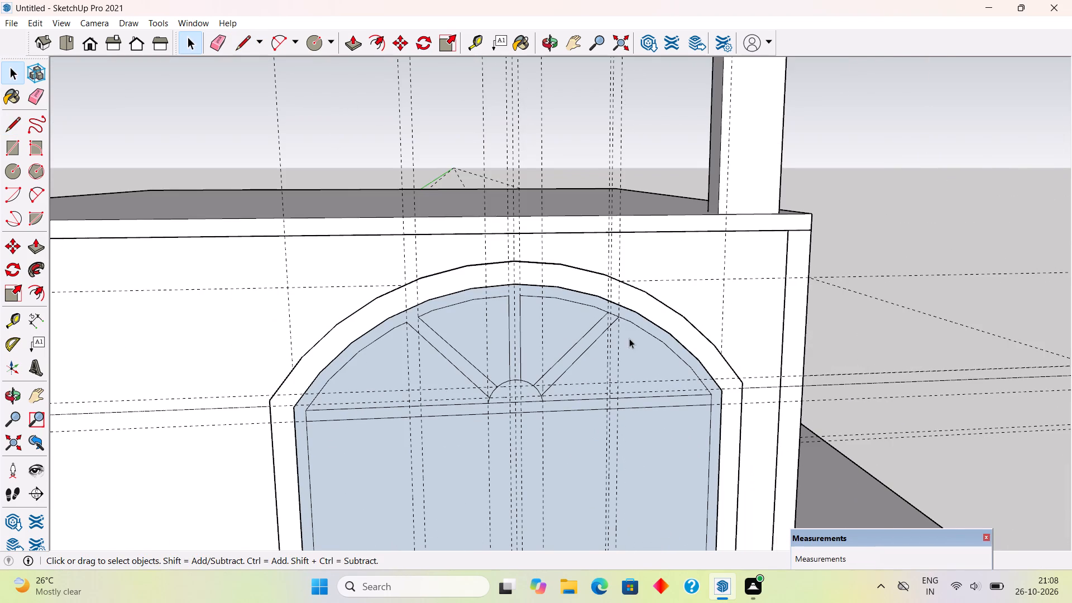
Erase the inner arch edge between the right diagonal bar's lines, including the short leftover stub by the upper line.
{"action": "scroll", "coordinate": [623, 336], "scroll_direction": "up", "scroll_amount": 4}
{"action": "key", "text": "e"}
{"action": "scroll", "coordinate": [611, 307], "scroll_direction": "up", "scroll_amount": 3}
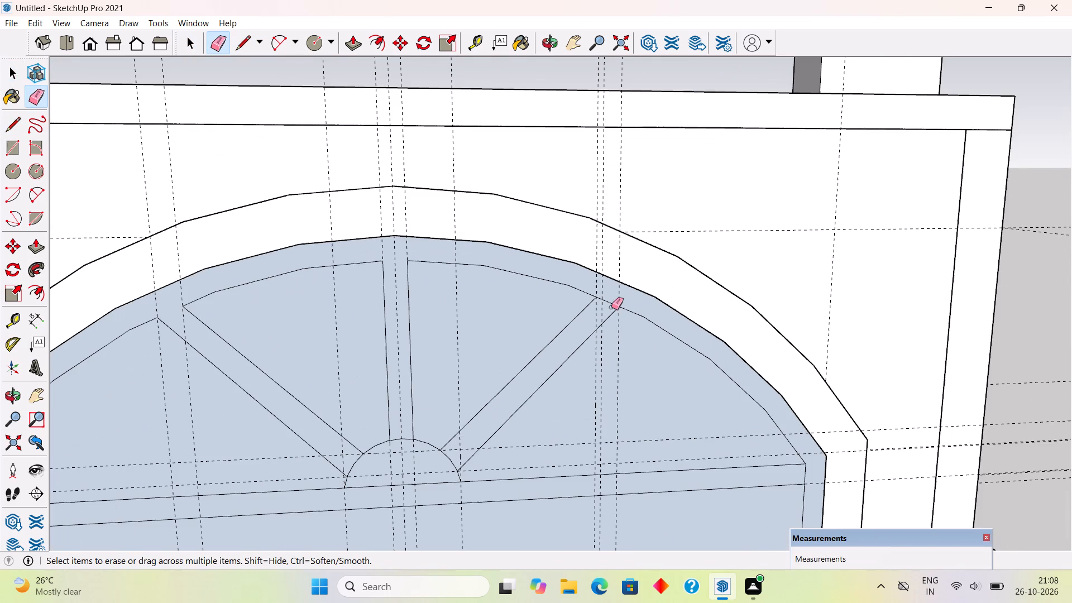
{"action": "left_click", "coordinate": [612, 304]}
{"action": "scroll", "coordinate": [571, 289], "scroll_direction": "down", "scroll_amount": 3}
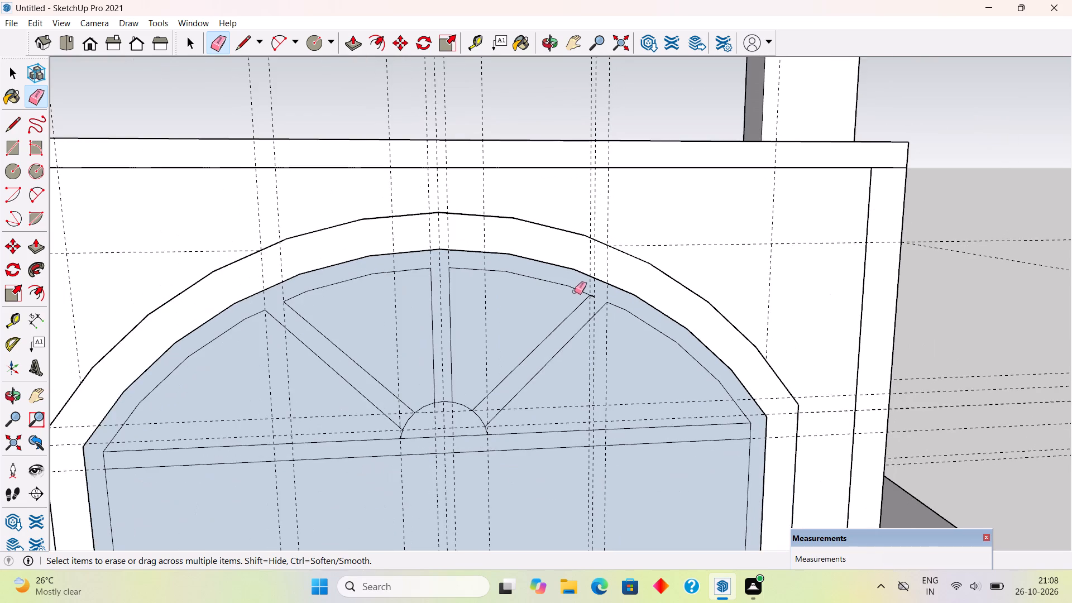
{"action": "scroll", "coordinate": [586, 293], "scroll_direction": "up", "scroll_amount": 17}
{"action": "left_click", "coordinate": [598, 295]}
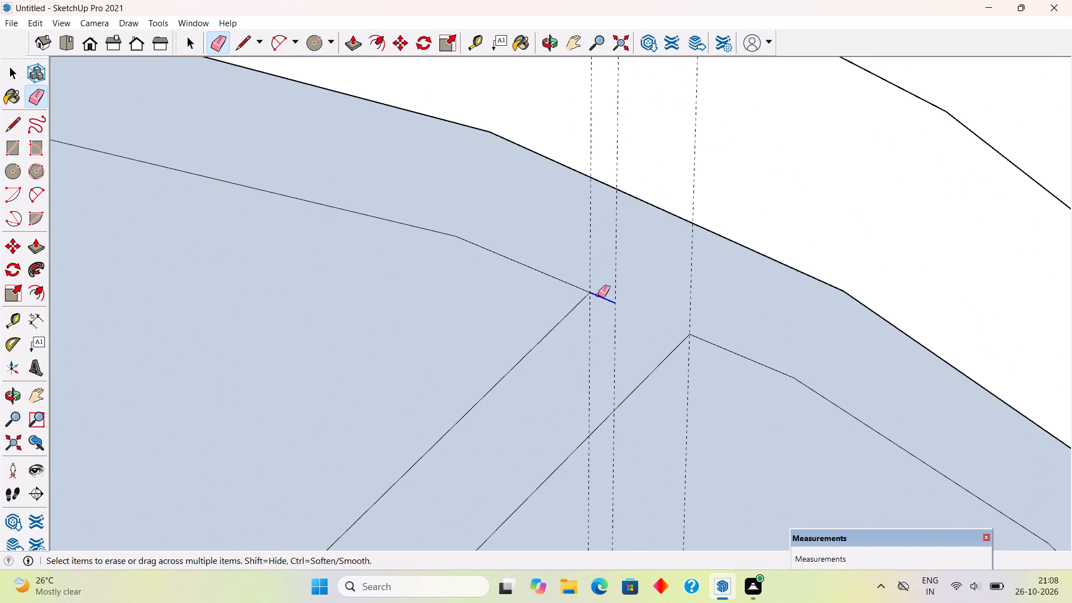
{"action": "scroll", "coordinate": [598, 295], "scroll_direction": "down", "scroll_amount": 6}
{"action": "scroll", "coordinate": [639, 235], "scroll_direction": "down", "scroll_amount": 10}
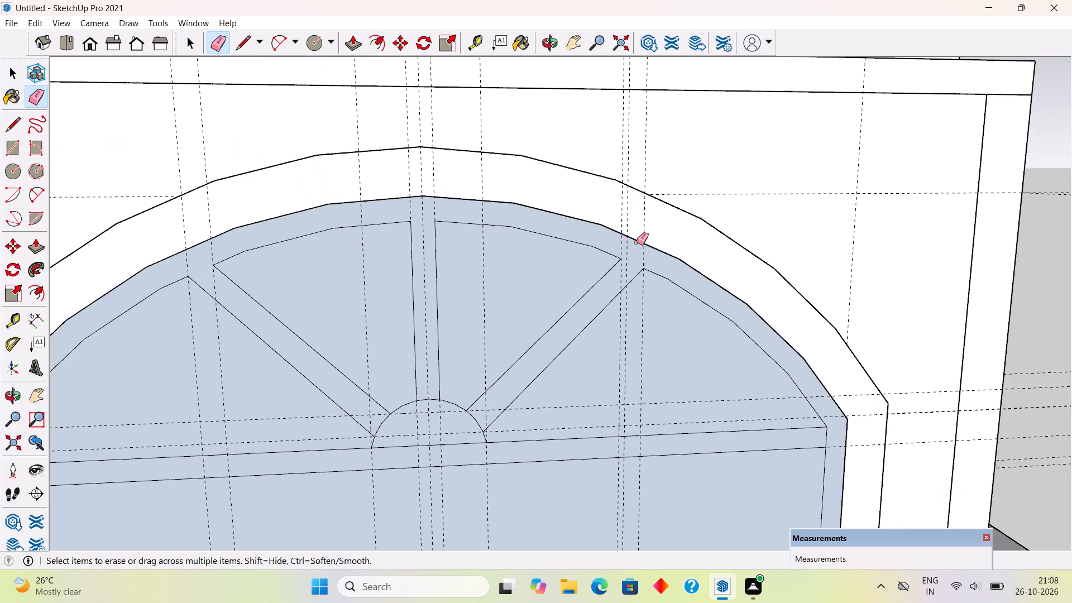
Erase the small arc's pieces between the paired lines of the central bar and both diagonal bars.
{"action": "left_click", "coordinate": [433, 400]}
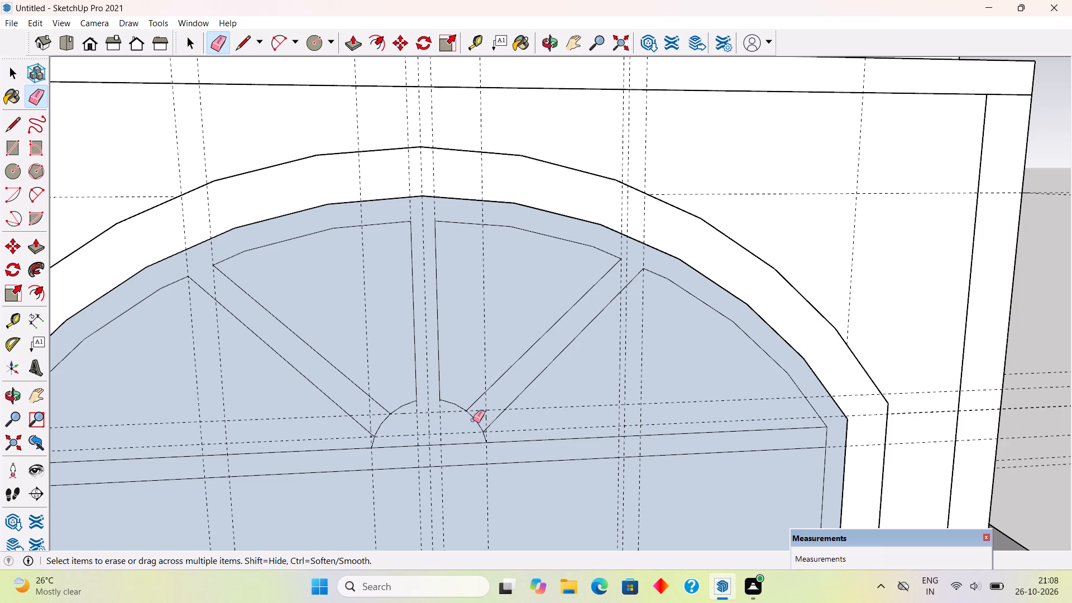
{"action": "left_click", "coordinate": [475, 419]}
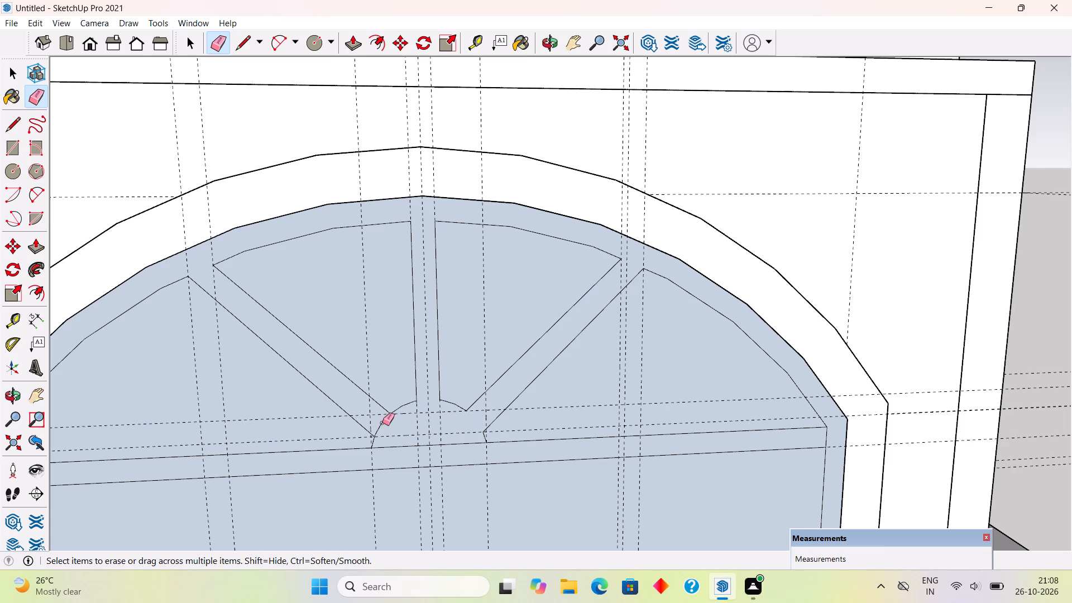
{"action": "left_click", "coordinate": [382, 423]}
Erase the short inner frame edges that close off both ends of the crossbar.
{"action": "scroll", "coordinate": [518, 280], "scroll_direction": "down", "scroll_amount": 9}
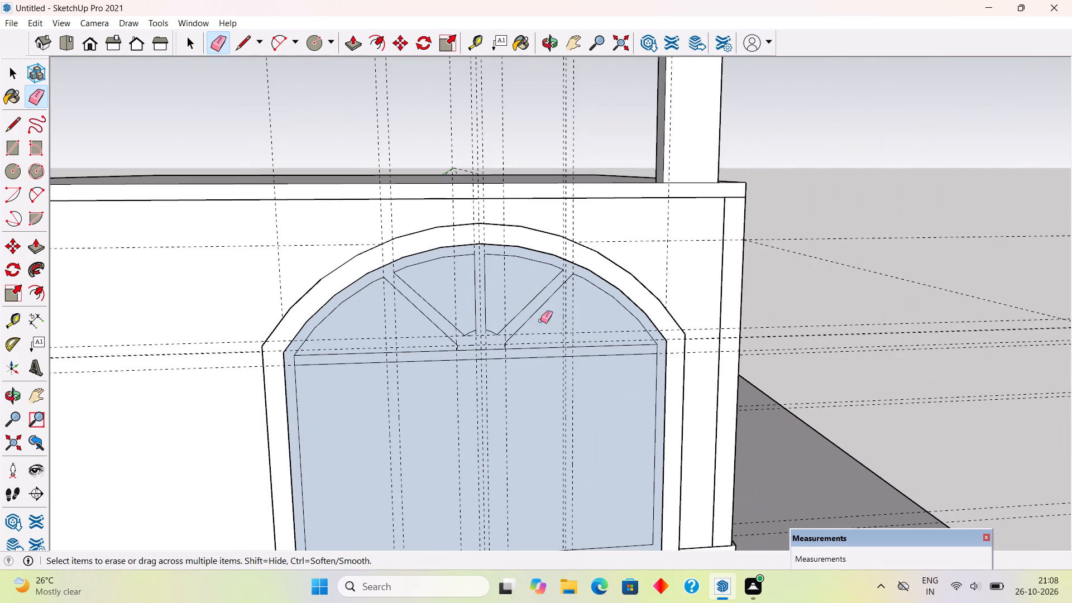
{"action": "scroll", "coordinate": [539, 248], "scroll_direction": "down", "scroll_amount": 2}
{"action": "scroll", "coordinate": [649, 341], "scroll_direction": "up", "scroll_amount": 5}
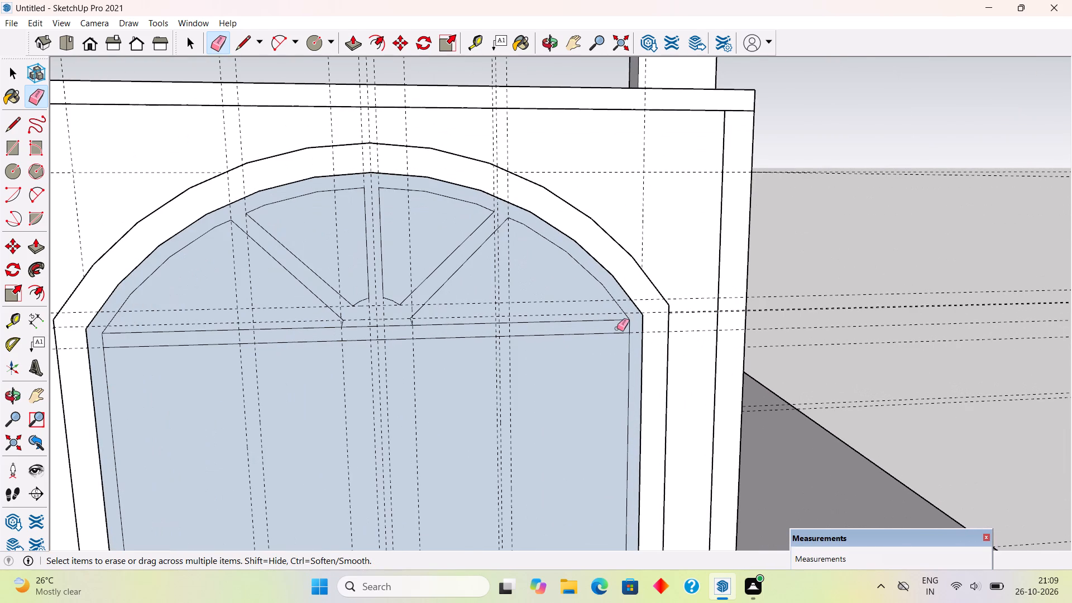
{"action": "left_click", "coordinate": [629, 329]}
{"action": "left_click", "coordinate": [102, 342]}
Delete the large pane face below the crossbar and the four fanlight pane faces between the bars.
{"action": "scroll", "coordinate": [298, 259], "scroll_direction": "down", "scroll_amount": 6}
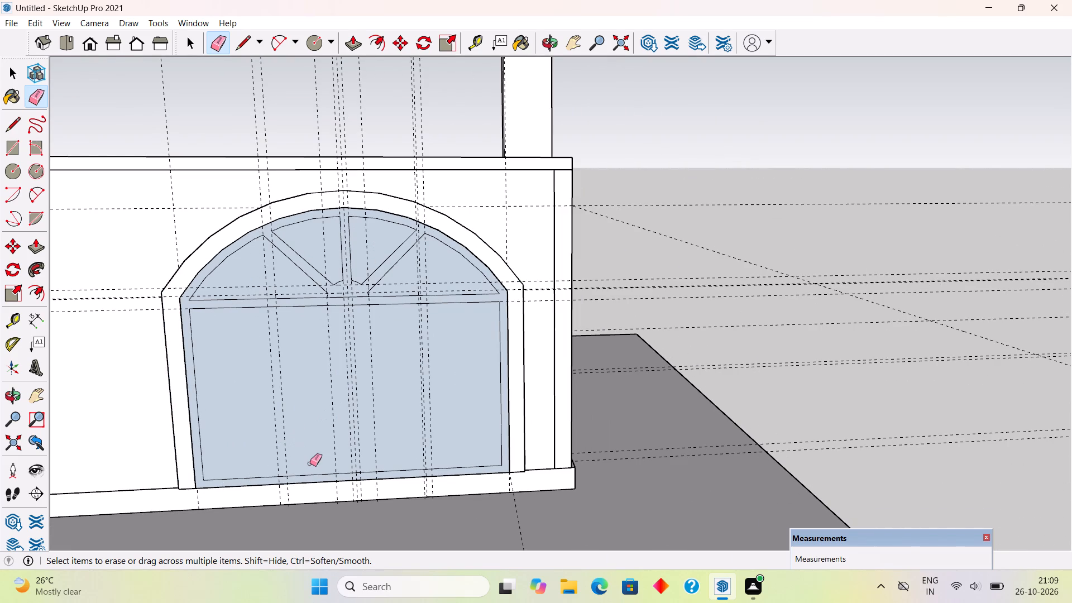
{"action": "key", "text": "space"}
{"action": "left_click", "coordinate": [318, 397]}
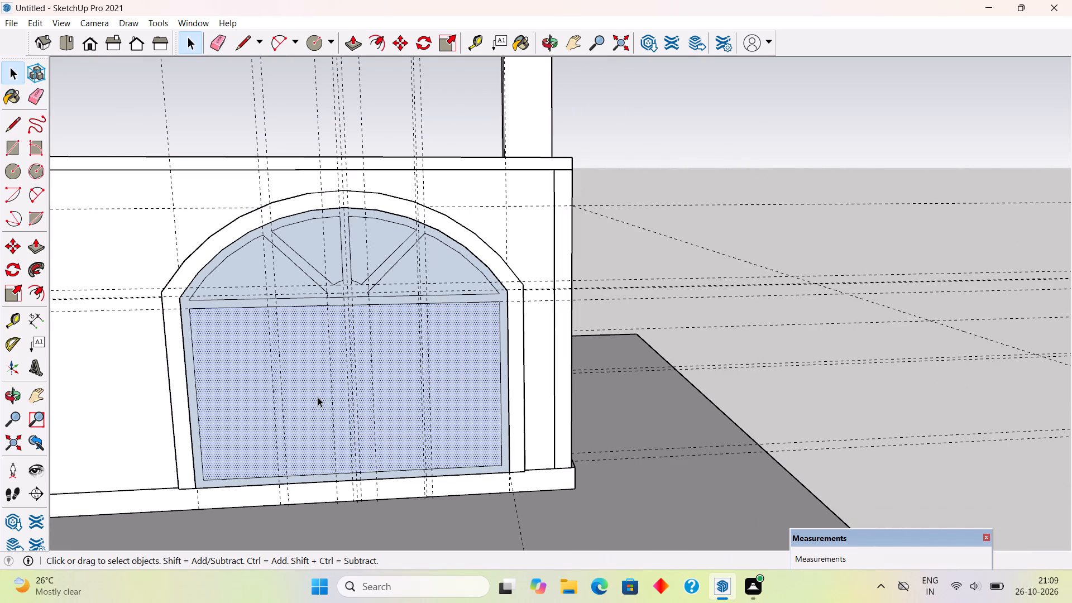
{"action": "key", "text": "Delete"}
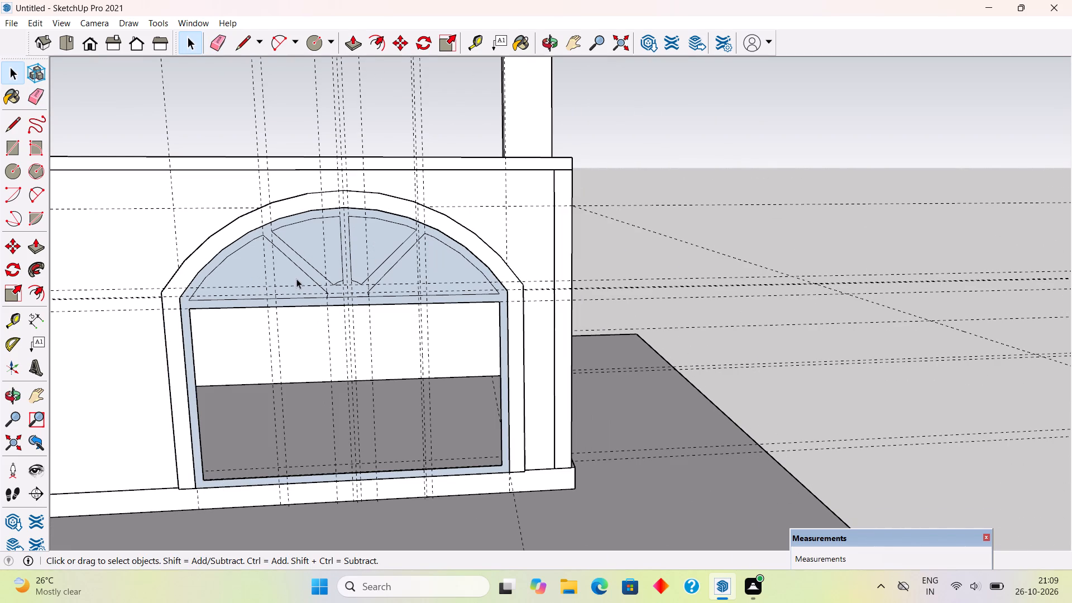
{"action": "left_click", "coordinate": [296, 278]}
{"action": "key", "text": "Delete"}
{"action": "left_click", "coordinate": [315, 247]}
{"action": "key", "text": "Delete"}
{"action": "left_click", "coordinate": [373, 252]}
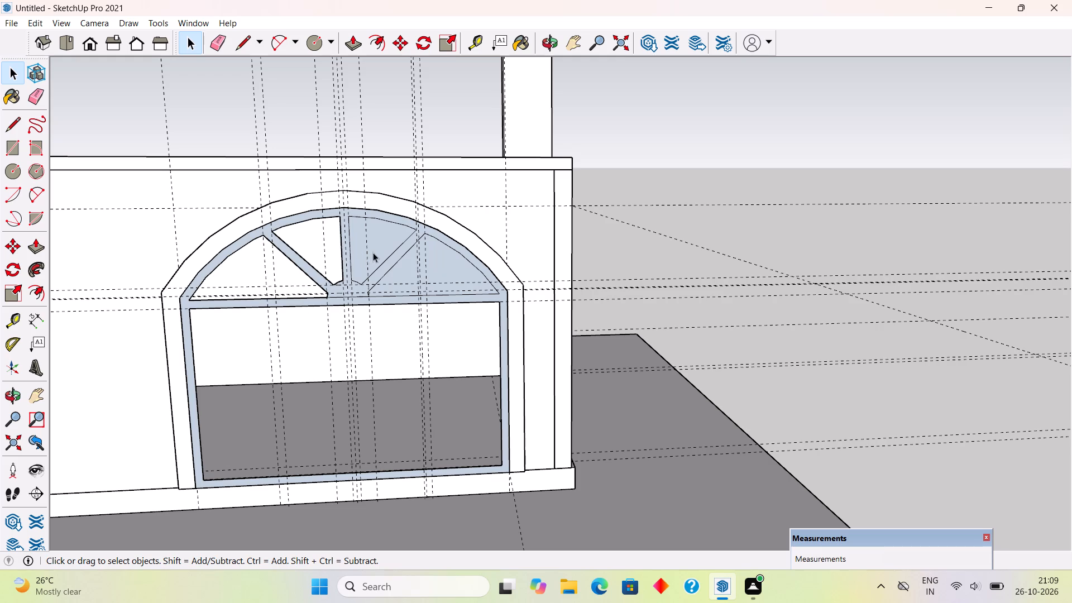
{"action": "key", "text": "Delete"}
{"action": "left_click", "coordinate": [411, 279]}
{"action": "key", "text": "Delete"}
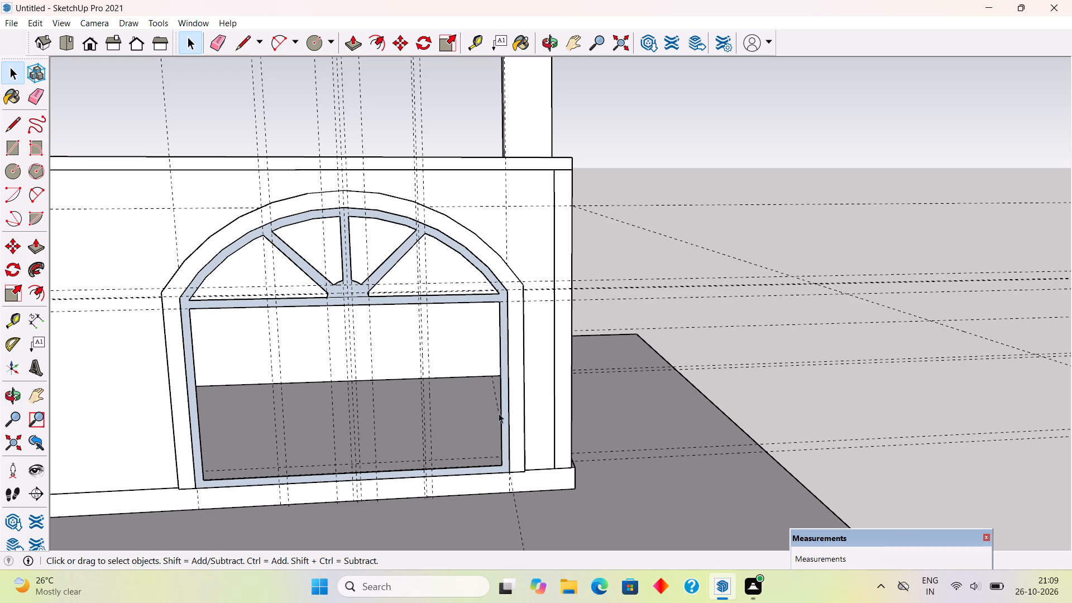
Delete the leftover edge between the fanlight hub and the crossbar so both become one face.
{"action": "middle_click_drag", "start_coordinate": [511, 421], "coordinate": [587, 423]}
{"action": "scroll", "coordinate": [425, 315], "scroll_direction": "up", "scroll_amount": 9}
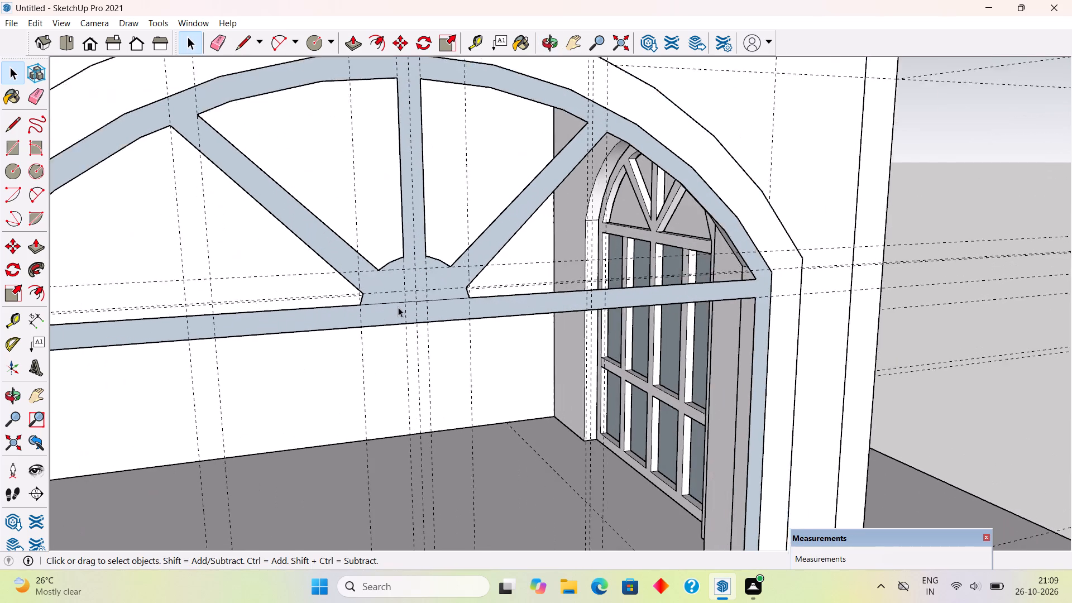
{"action": "scroll", "coordinate": [398, 307], "scroll_direction": "up", "scroll_amount": 1}
{"action": "left_click", "coordinate": [399, 301]}
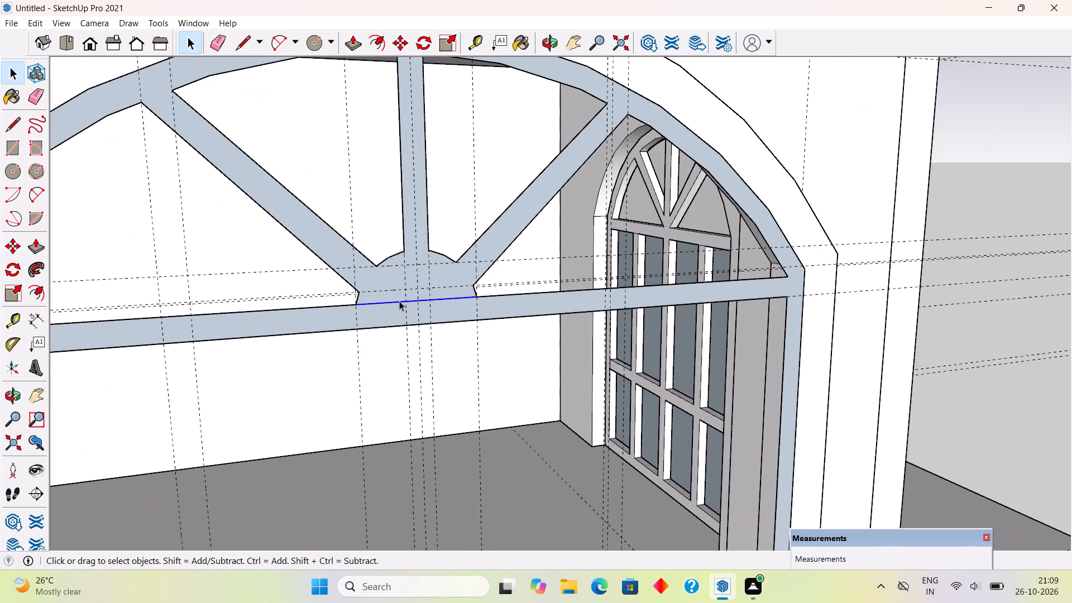
{"action": "key", "text": "Delete"}
Push/Pull the window frame and bars face outward by 4", followed by a further 2".
{"action": "scroll", "coordinate": [406, 290], "scroll_direction": "down", "scroll_amount": 6}
{"action": "scroll", "coordinate": [581, 342], "scroll_direction": "down", "scroll_amount": 2}
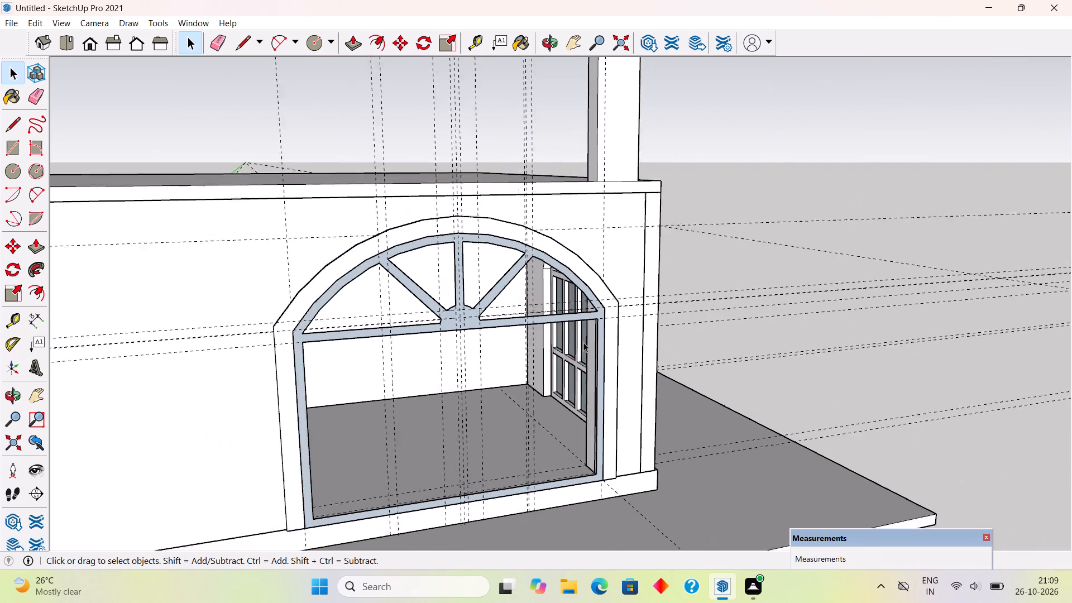
{"action": "scroll", "coordinate": [583, 342], "scroll_direction": "down", "scroll_amount": 2}
{"action": "scroll", "coordinate": [592, 358], "scroll_direction": "up", "scroll_amount": 4}
{"action": "key", "text": "p"}
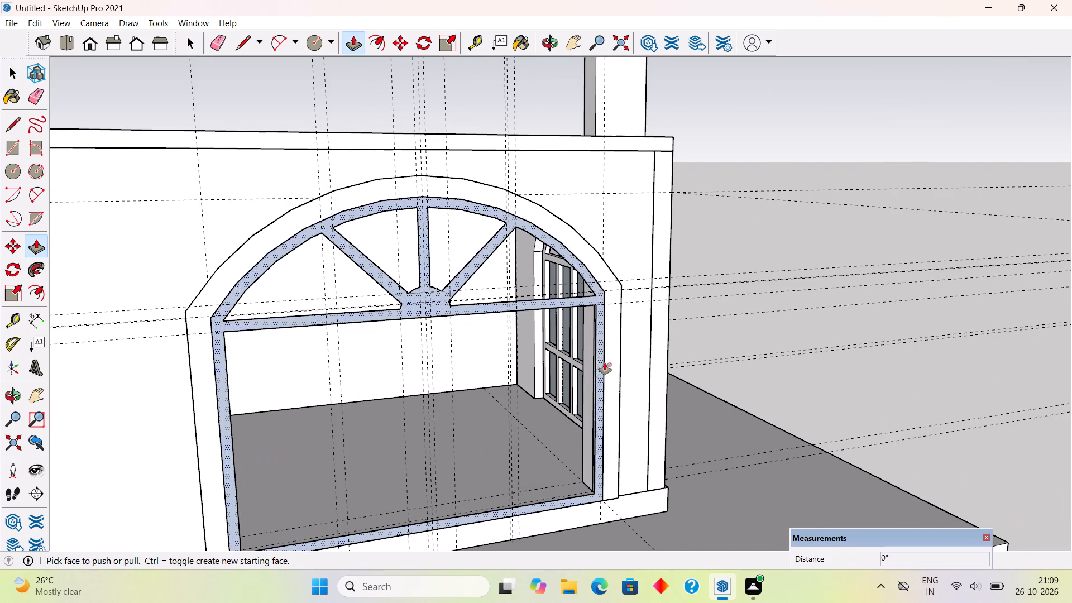
{"action": "left_click", "coordinate": [599, 373]}
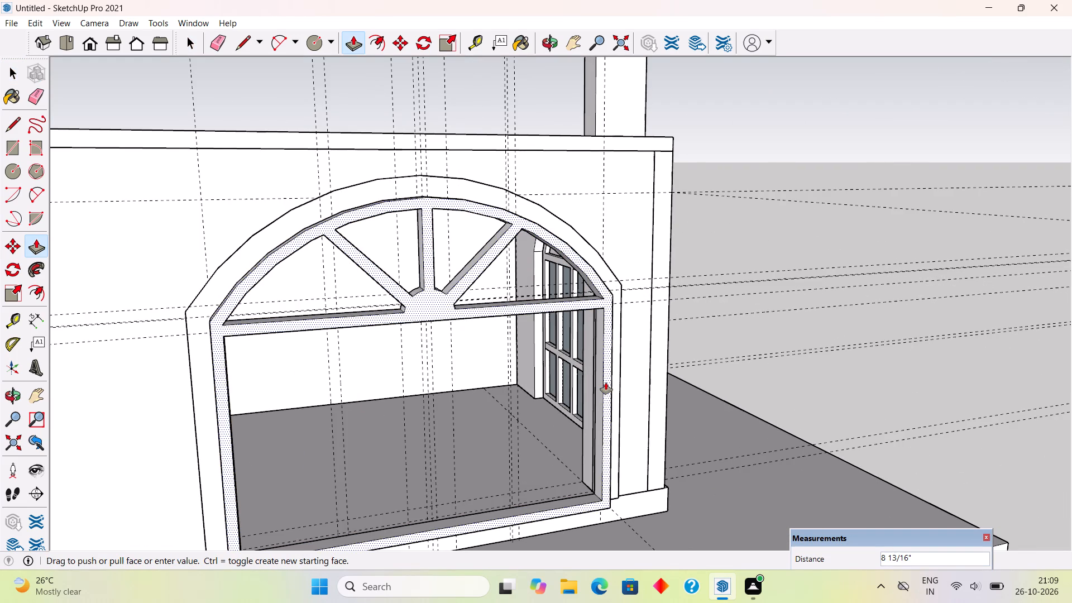
{"action": "key", "text": "4"}
{"action": "key", "text": "shift+quotedbl"}
{"action": "key", "text": "Return"}
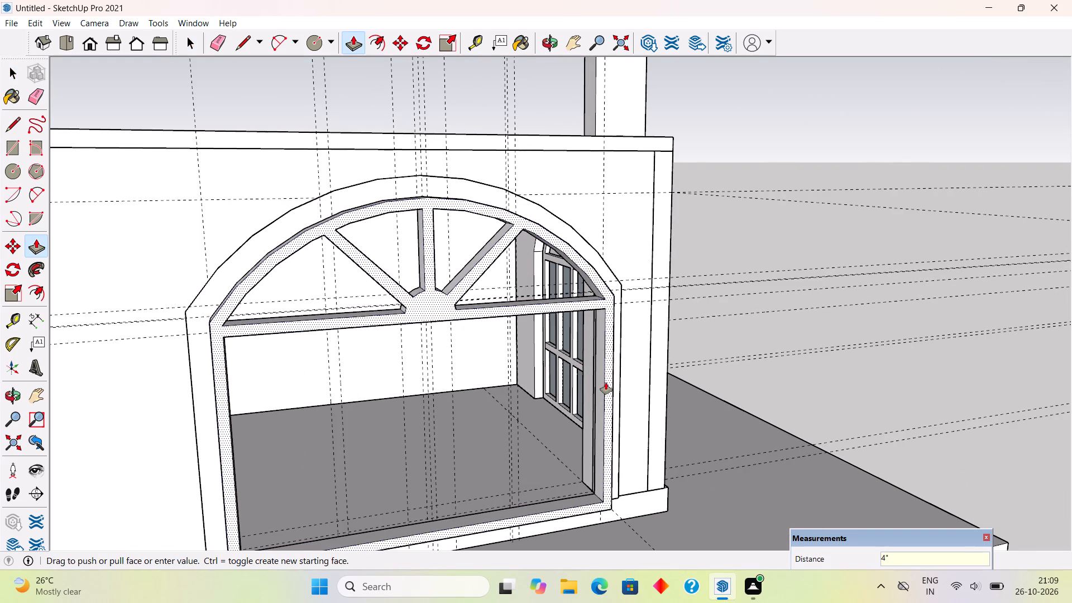
{"action": "left_click", "coordinate": [605, 392]}
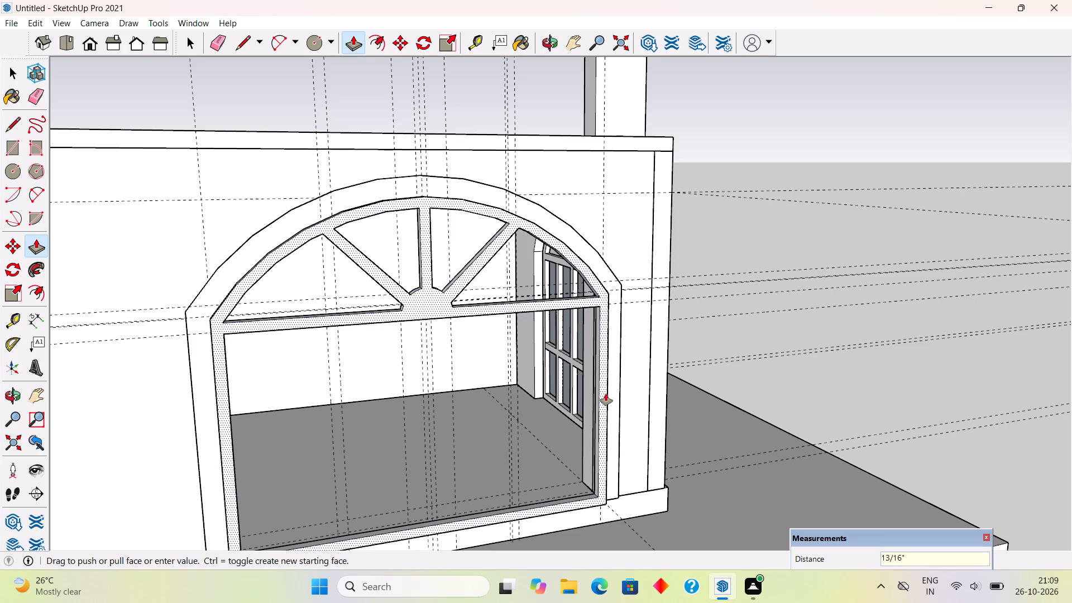
{"action": "type", "text": "2\""}
{"action": "key", "text": "Return"}
{"action": "key", "text": "space"}
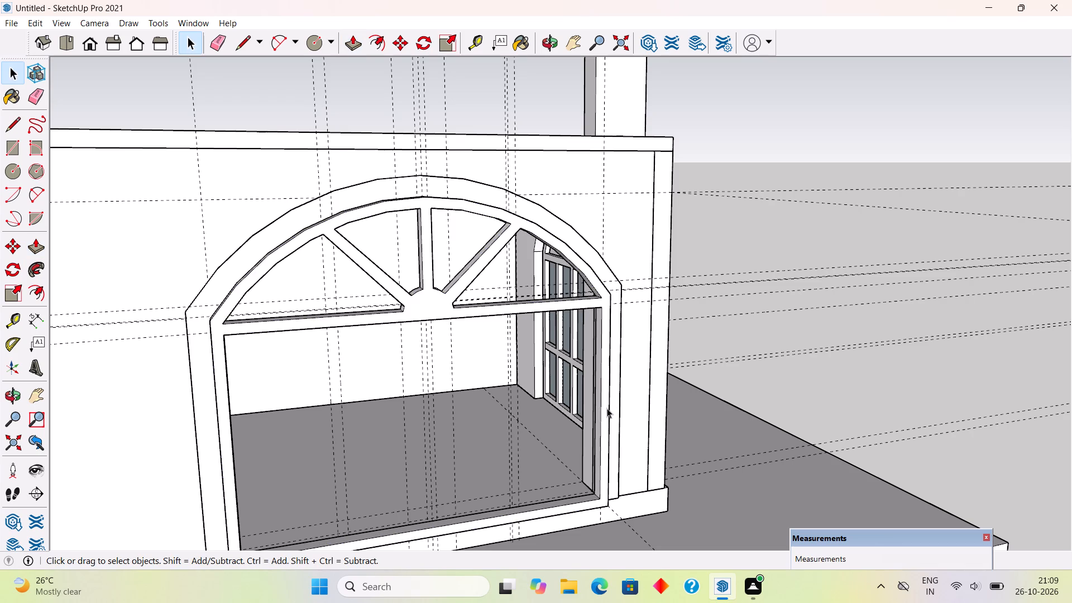
Select the whole extruded window frame with its bars and make it a group.
{"action": "triple_click", "coordinate": [607, 408]}
{"action": "right_click", "coordinate": [606, 409]}
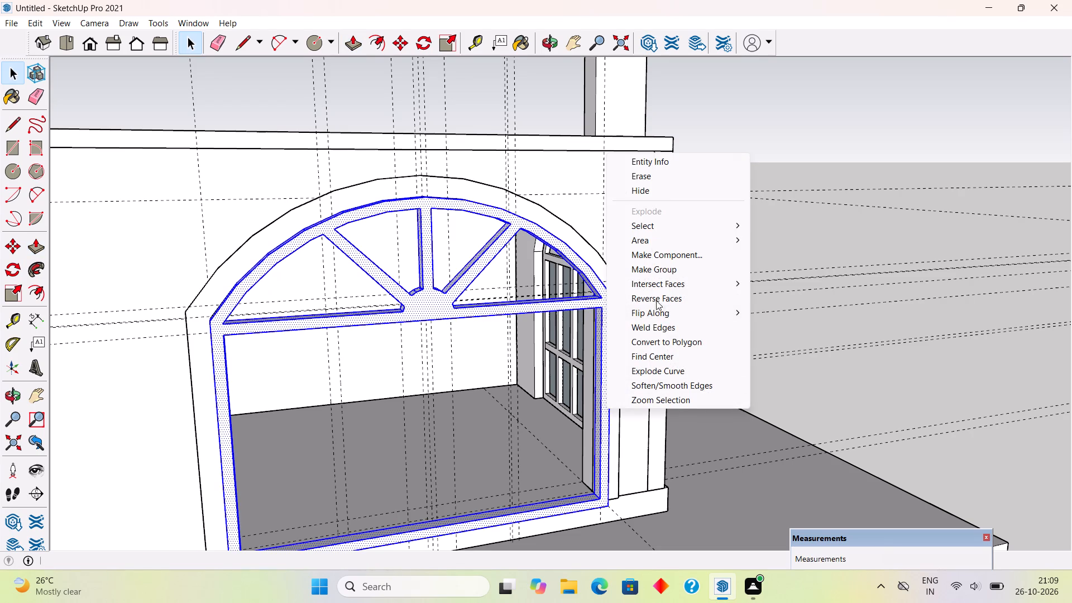
{"action": "left_click", "coordinate": [668, 273]}
Move the window frame group inward from its lower outer corner so its front sits flush with the arched surround.
{"action": "scroll", "coordinate": [668, 272], "scroll_direction": "down", "scroll_amount": 6}
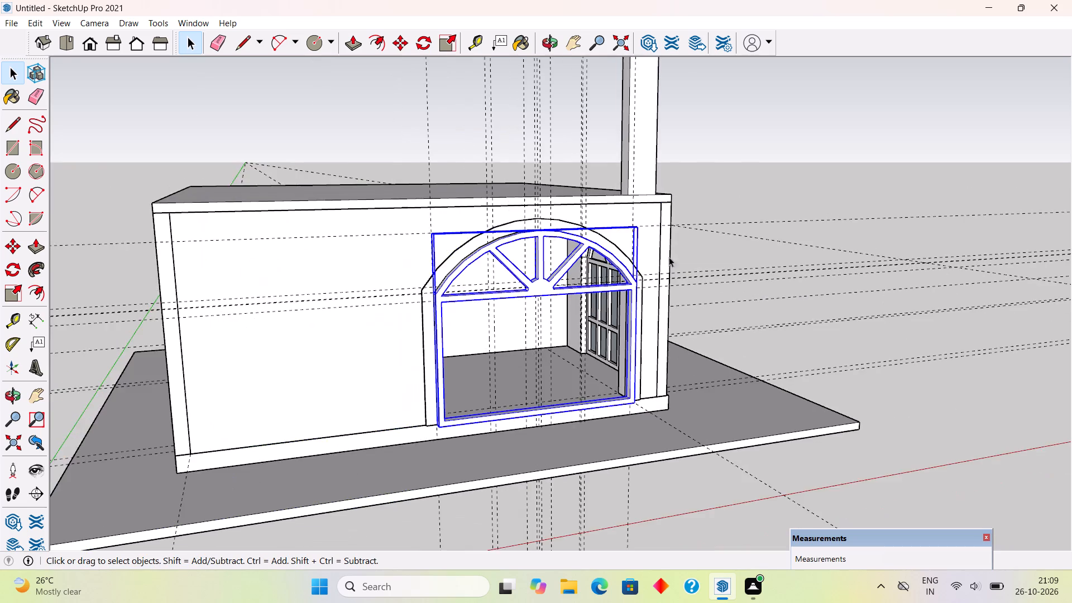
{"action": "scroll", "coordinate": [653, 252], "scroll_direction": "down", "scroll_amount": 4}
{"action": "middle_click_drag", "start_coordinate": [580, 404], "coordinate": [631, 437]}
{"action": "scroll", "coordinate": [614, 429], "scroll_direction": "up", "scroll_amount": 1}
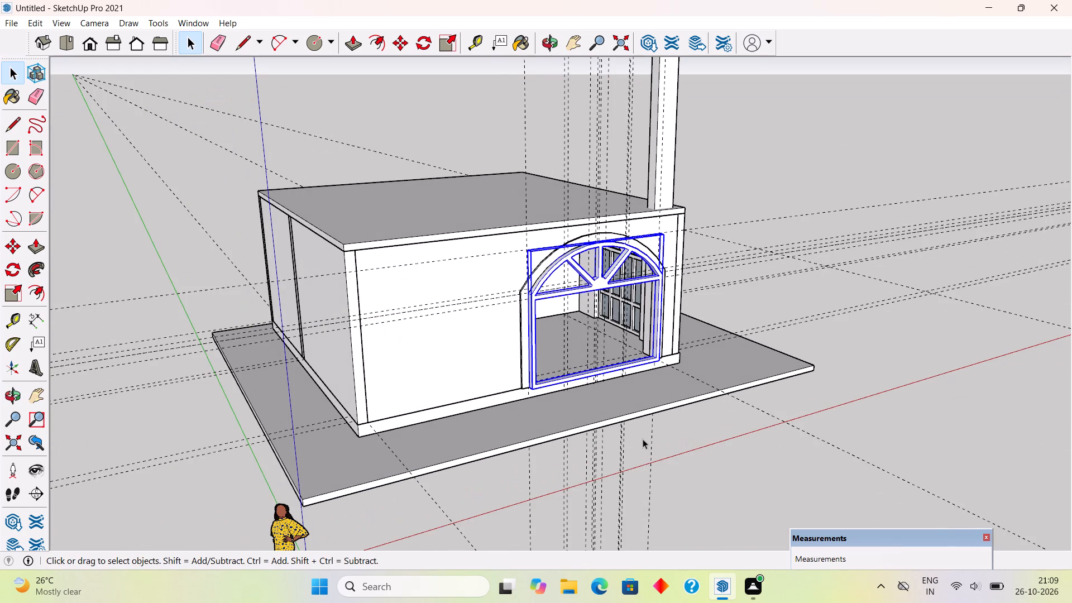
{"action": "scroll", "coordinate": [643, 439], "scroll_direction": "up", "scroll_amount": 5}
{"action": "scroll", "coordinate": [593, 347], "scroll_direction": "up", "scroll_amount": 7}
{"action": "scroll", "coordinate": [790, 304], "scroll_direction": "up", "scroll_amount": 7}
{"action": "scroll", "coordinate": [701, 311], "scroll_direction": "up", "scroll_amount": 1}
{"action": "middle_click_drag", "start_coordinate": [702, 332], "coordinate": [730, 390]}
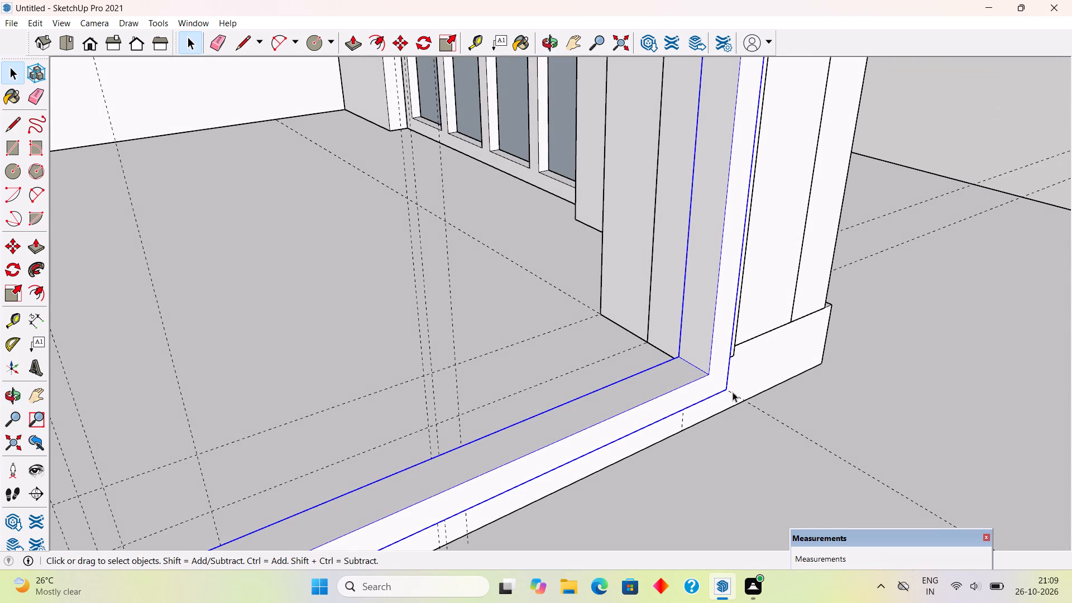
{"action": "key", "text": "m"}
{"action": "left_click", "coordinate": [728, 389]}
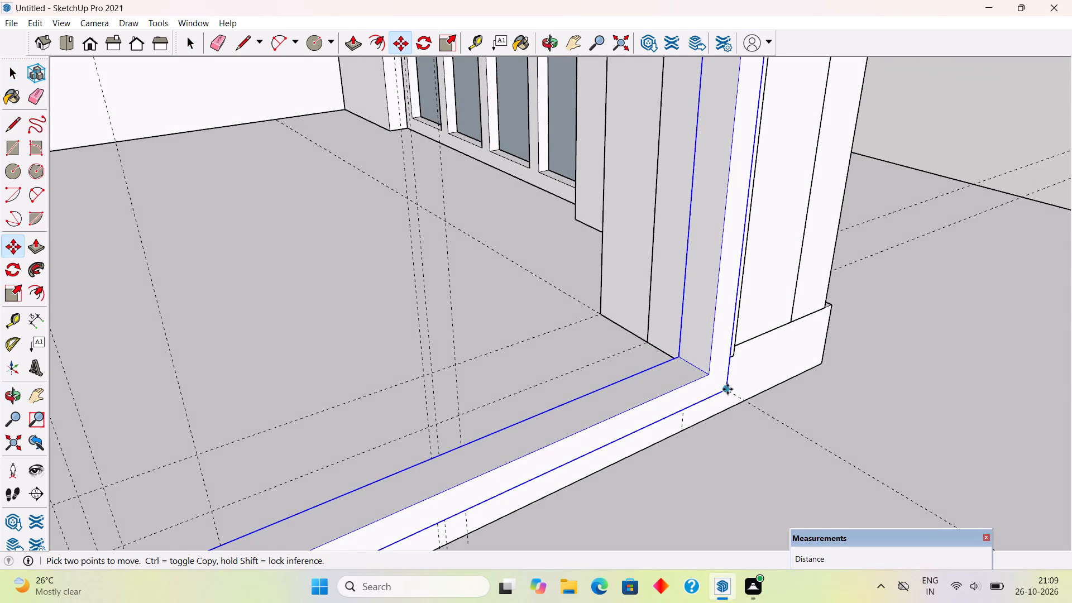
{"action": "left_click", "coordinate": [694, 367]}
Move the window frame group a further 2" into the opening, recessing it behind the surround, and clear the selection.
{"action": "scroll", "coordinate": [694, 367], "scroll_direction": "up", "scroll_amount": 6}
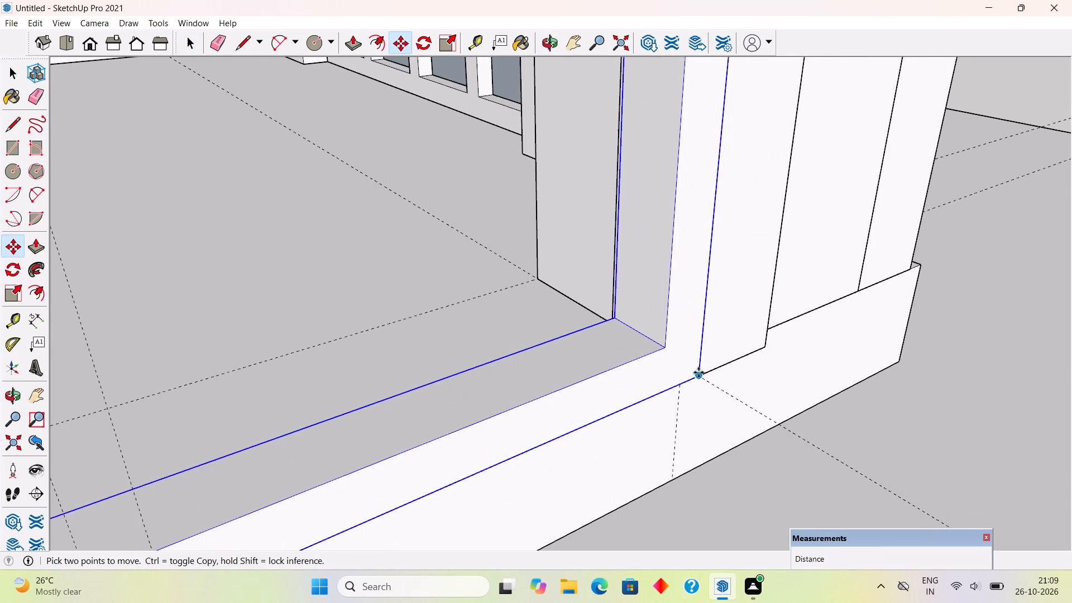
{"action": "left_click", "coordinate": [698, 375]}
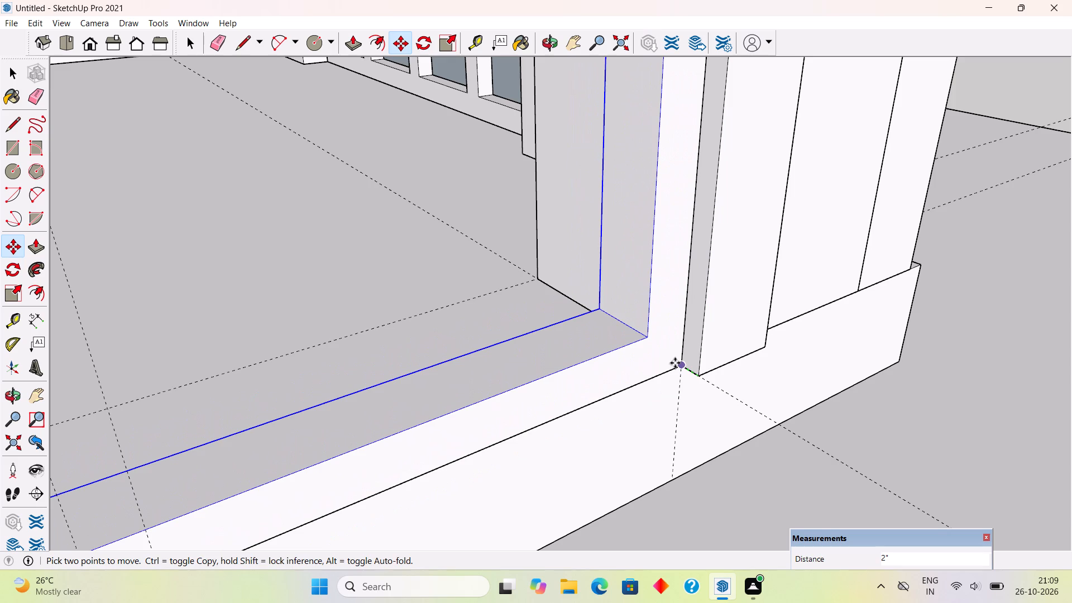
{"action": "left_click", "coordinate": [675, 363]}
{"action": "scroll", "coordinate": [676, 365], "scroll_direction": "down", "scroll_amount": 5}
{"action": "key", "text": "space"}
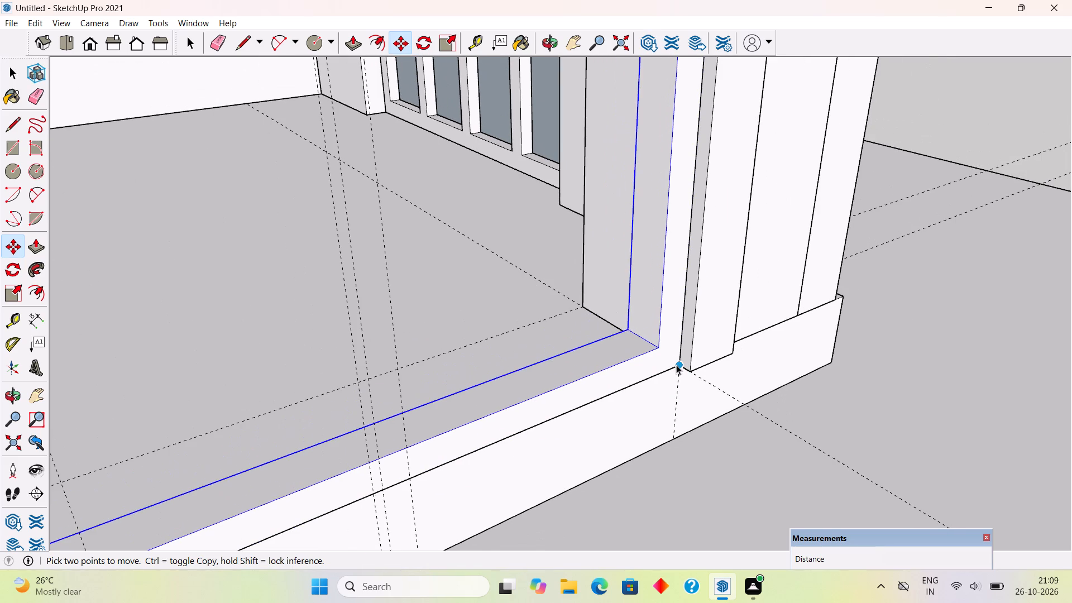
{"action": "scroll", "coordinate": [676, 367], "scroll_direction": "down", "scroll_amount": 7}
{"action": "scroll", "coordinate": [697, 475], "scroll_direction": "down", "scroll_amount": 7}
{"action": "left_click", "coordinate": [916, 250]}
Inspect how the arched window frame sits in the wall opening from several angles.
{"action": "scroll", "coordinate": [916, 251], "scroll_direction": "down", "scroll_amount": 6}
{"action": "middle_click_drag", "start_coordinate": [836, 343], "coordinate": [791, 271]}
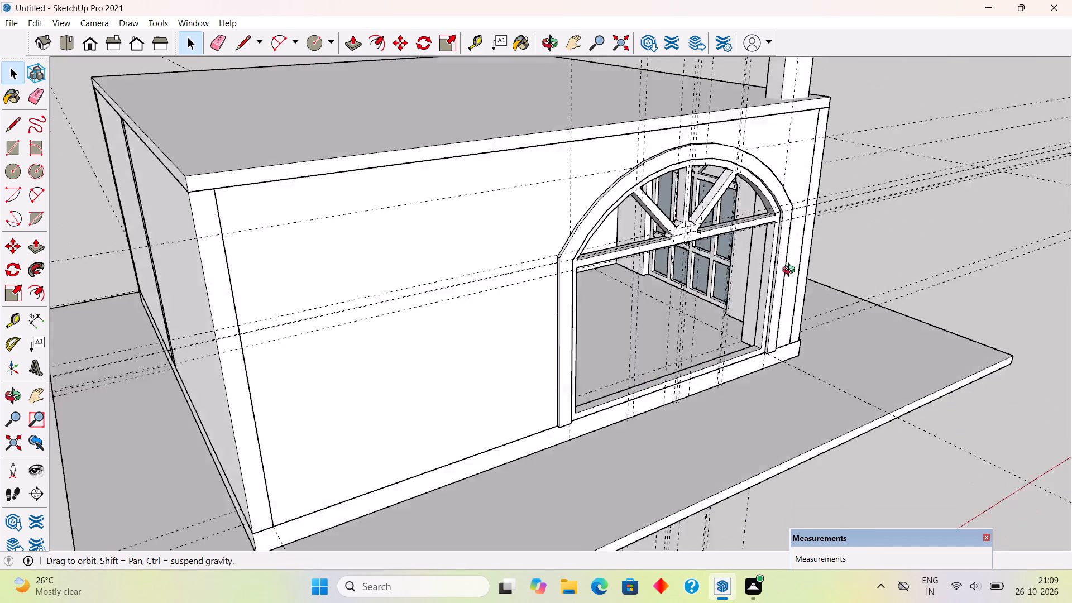
{"action": "middle_click_drag", "start_coordinate": [791, 271], "coordinate": [762, 238]}
{"action": "scroll", "coordinate": [762, 238], "scroll_direction": "up", "scroll_amount": 1}
{"action": "scroll", "coordinate": [762, 238], "scroll_direction": "down", "scroll_amount": 5}
{"action": "middle_click_drag", "start_coordinate": [587, 334], "coordinate": [523, 358]}
{"action": "scroll", "coordinate": [523, 358], "scroll_direction": "up", "scroll_amount": 1}
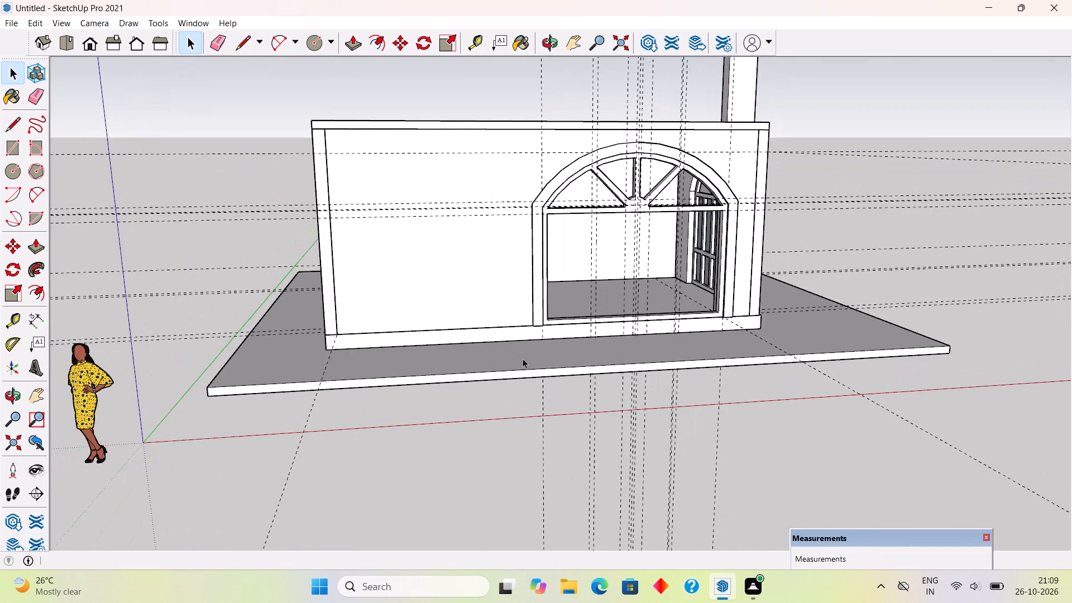
{"action": "scroll", "coordinate": [567, 194], "scroll_direction": "up", "scroll_amount": 3}
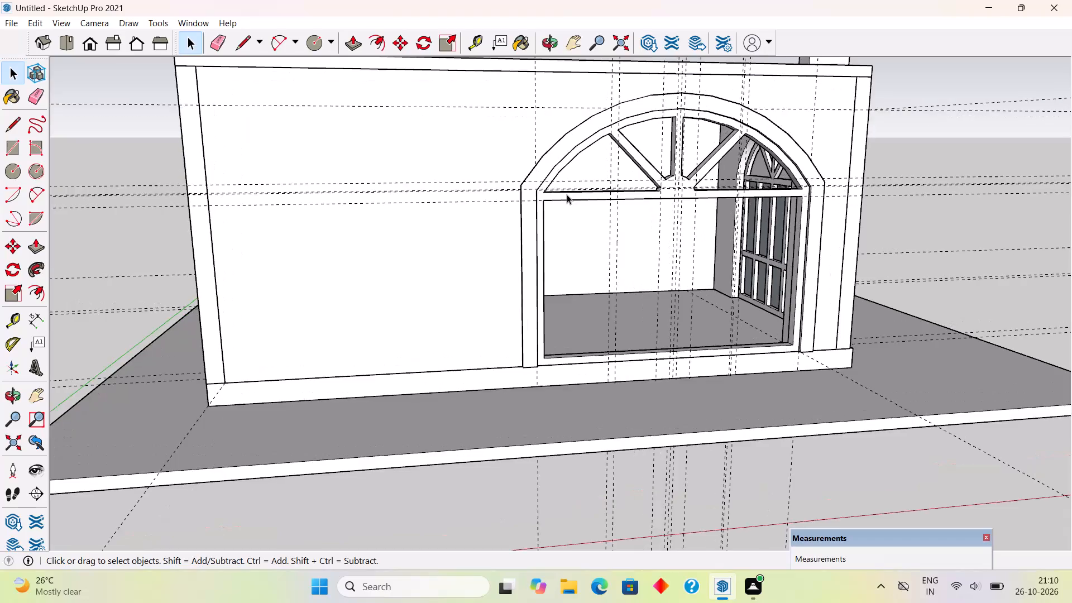
{"action": "scroll", "coordinate": [567, 194], "scroll_direction": "down", "scroll_amount": 4}
{"action": "scroll", "coordinate": [630, 208], "scroll_direction": "up", "scroll_amount": 5}
{"action": "scroll", "coordinate": [493, 250], "scroll_direction": "up", "scroll_amount": 1}
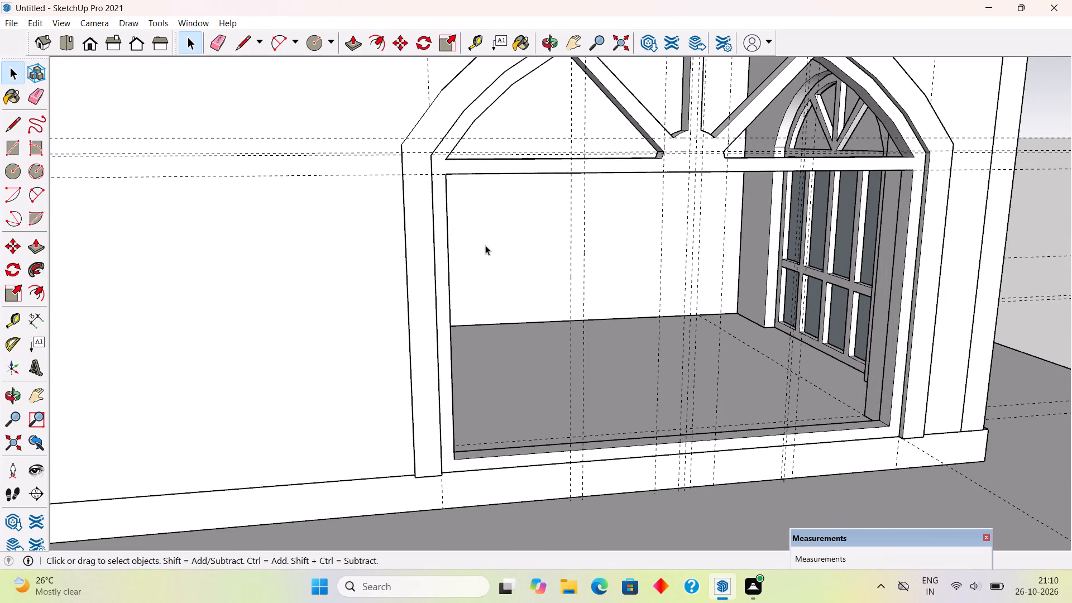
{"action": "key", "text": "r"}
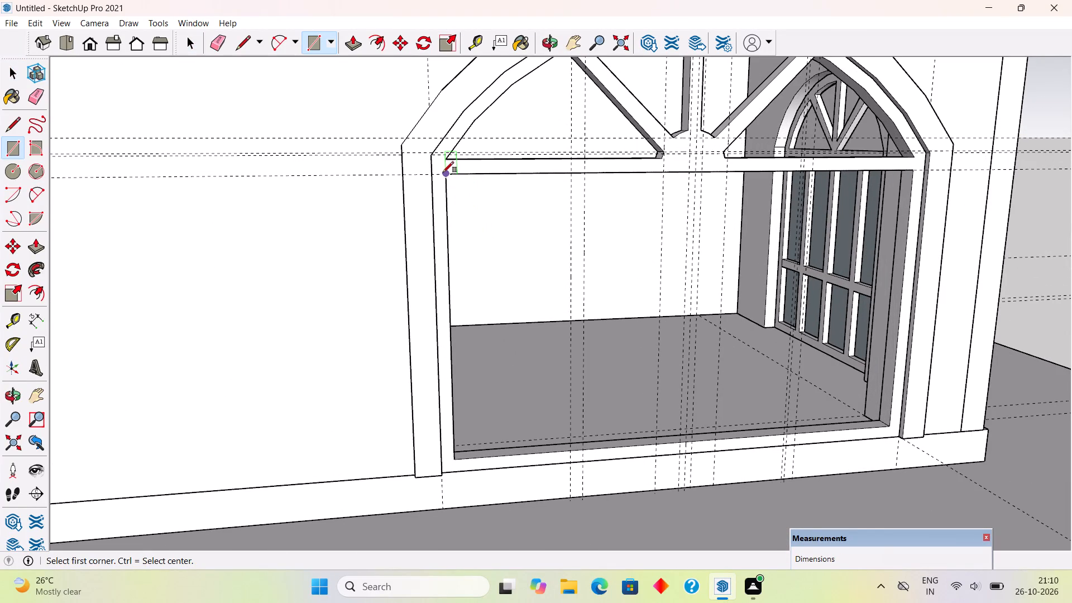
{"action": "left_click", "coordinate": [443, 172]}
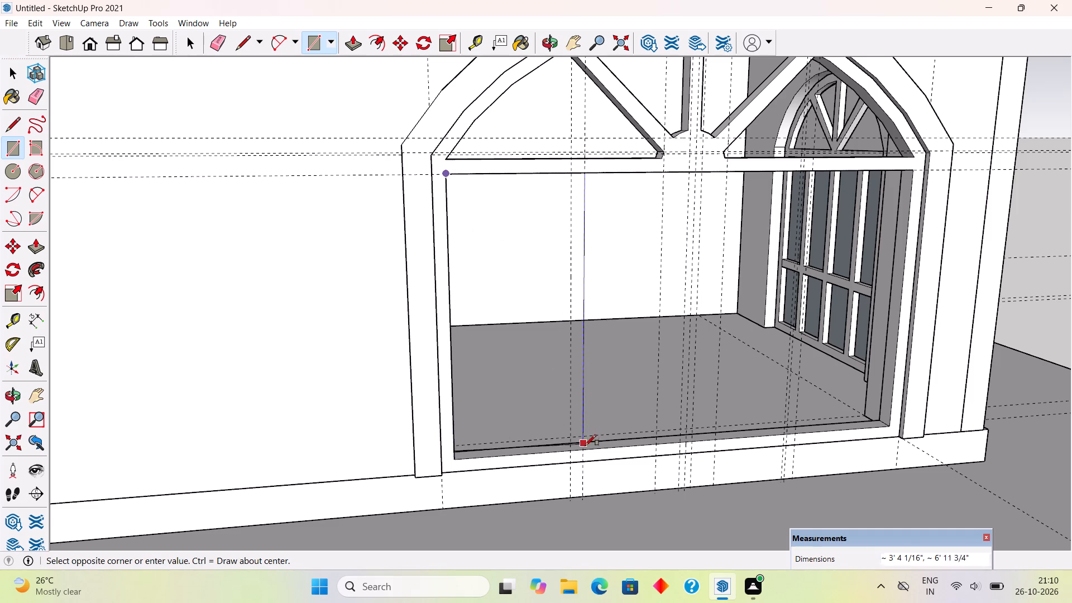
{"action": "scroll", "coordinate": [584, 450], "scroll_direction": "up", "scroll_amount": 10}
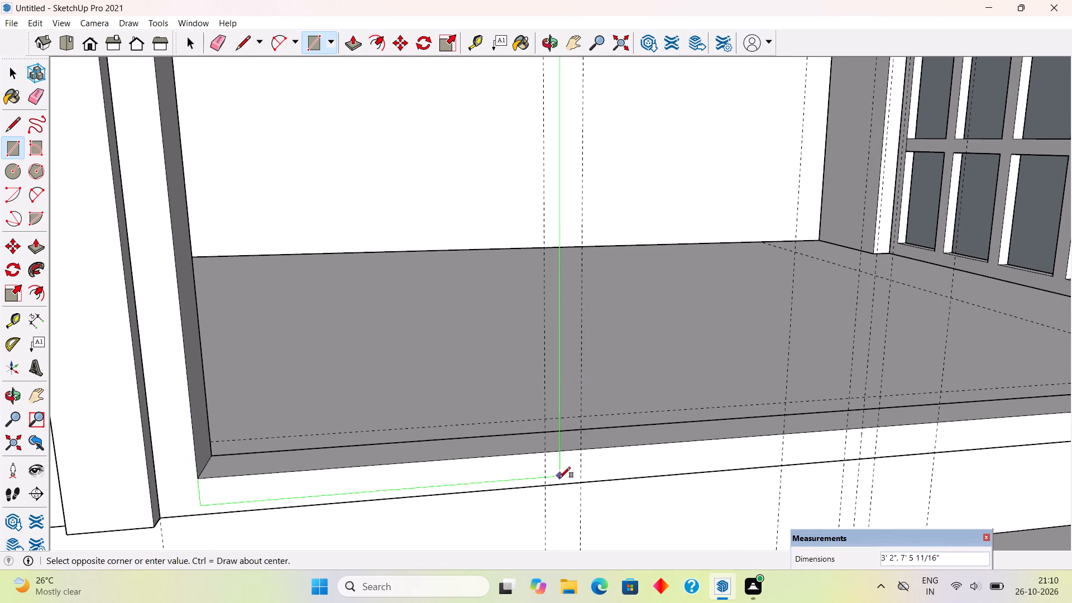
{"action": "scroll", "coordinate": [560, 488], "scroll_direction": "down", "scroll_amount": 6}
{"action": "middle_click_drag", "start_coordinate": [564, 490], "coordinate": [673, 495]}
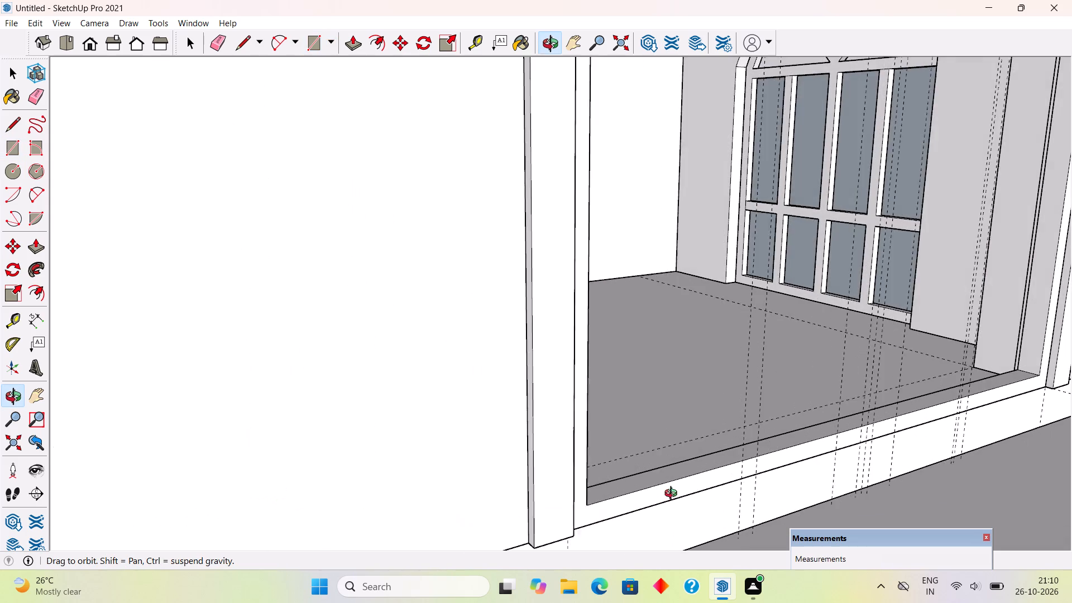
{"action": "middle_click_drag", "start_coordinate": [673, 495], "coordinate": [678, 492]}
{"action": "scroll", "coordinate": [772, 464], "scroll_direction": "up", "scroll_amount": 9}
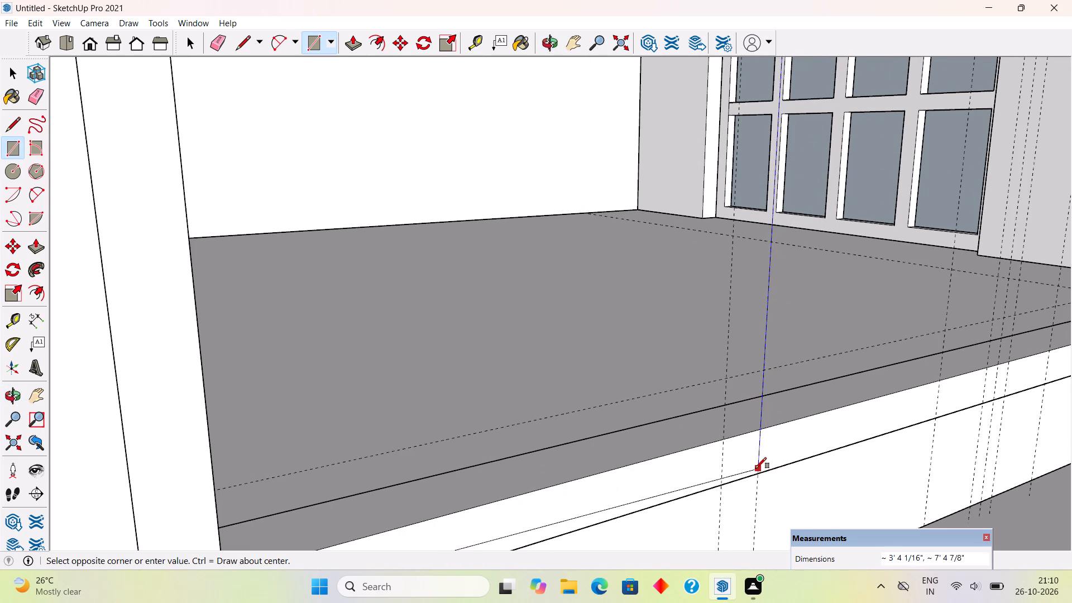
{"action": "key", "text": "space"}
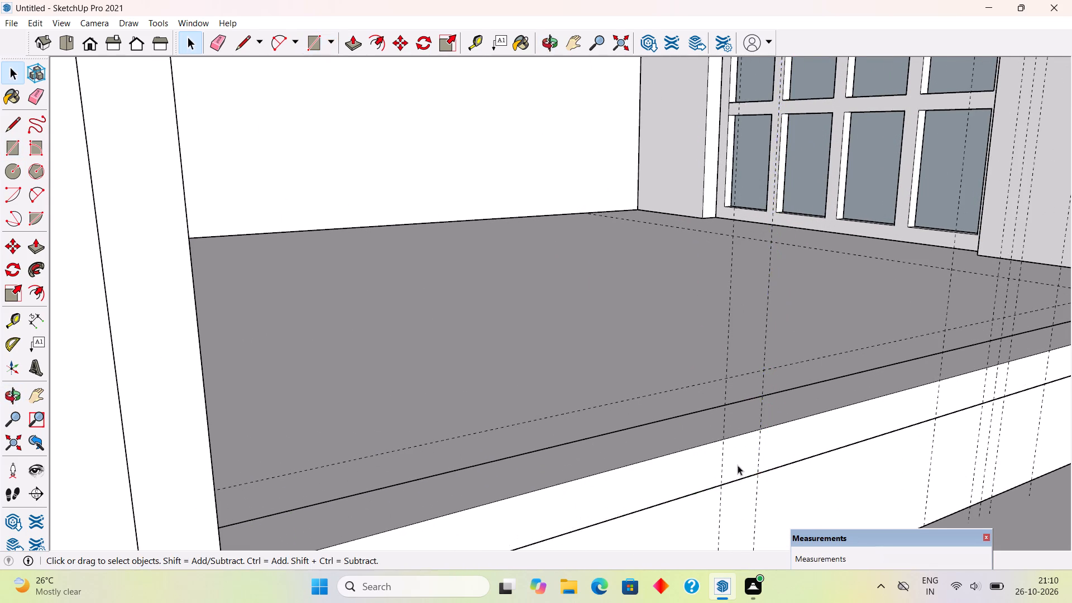
Delete all construction guides from the model.
{"action": "scroll", "coordinate": [696, 437], "scroll_direction": "down", "scroll_amount": 6}
{"action": "middle_click_drag", "start_coordinate": [708, 465], "coordinate": [851, 469]}
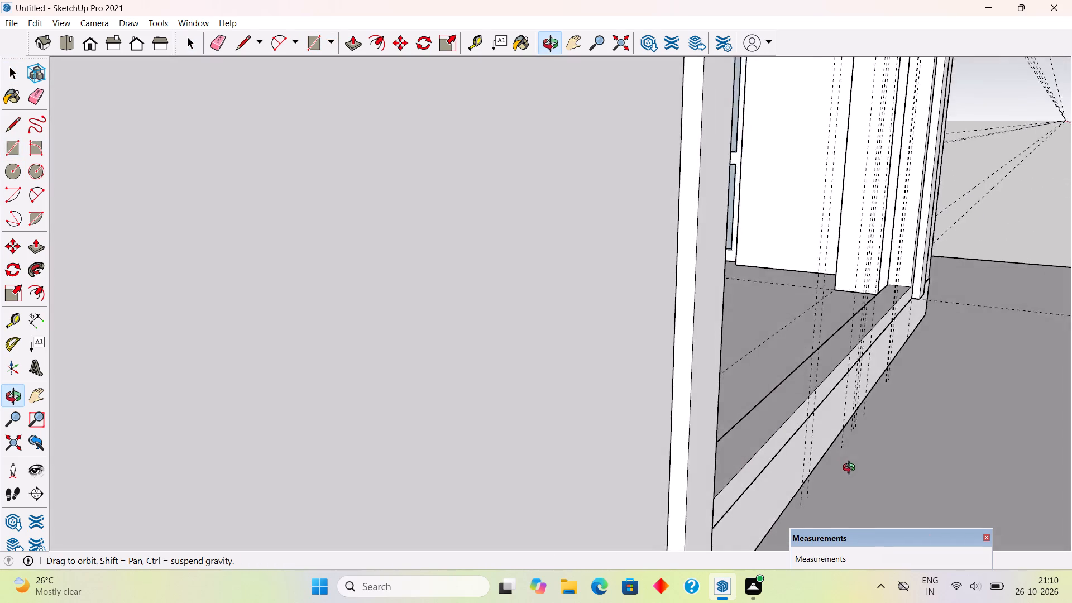
{"action": "middle_click_drag", "start_coordinate": [851, 469], "coordinate": [679, 433]}
{"action": "scroll", "coordinate": [679, 433], "scroll_direction": "down", "scroll_amount": 18}
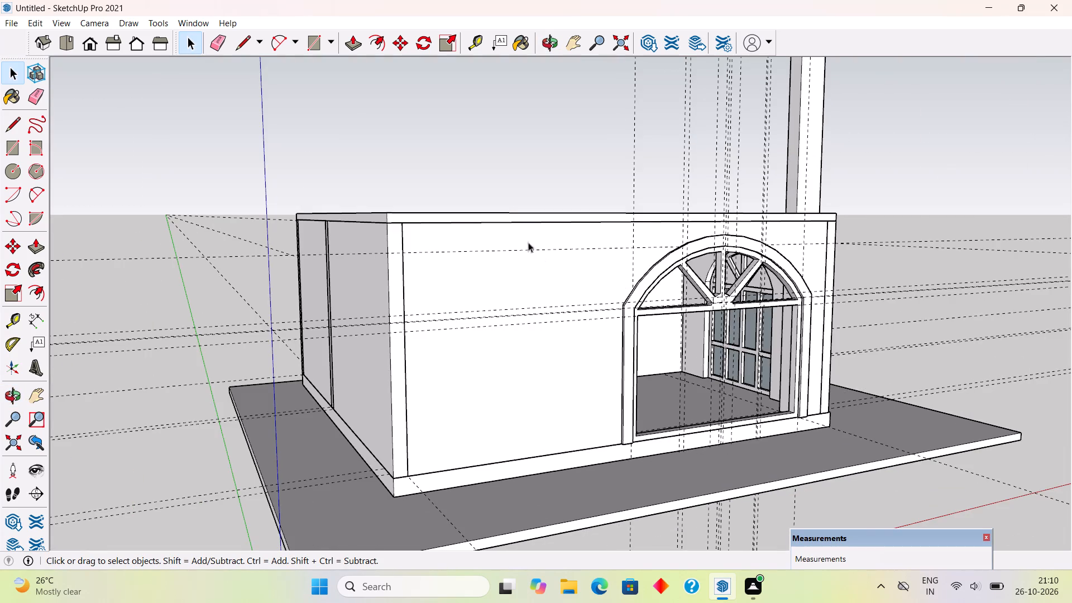
{"action": "left_click", "coordinate": [33, 18]}
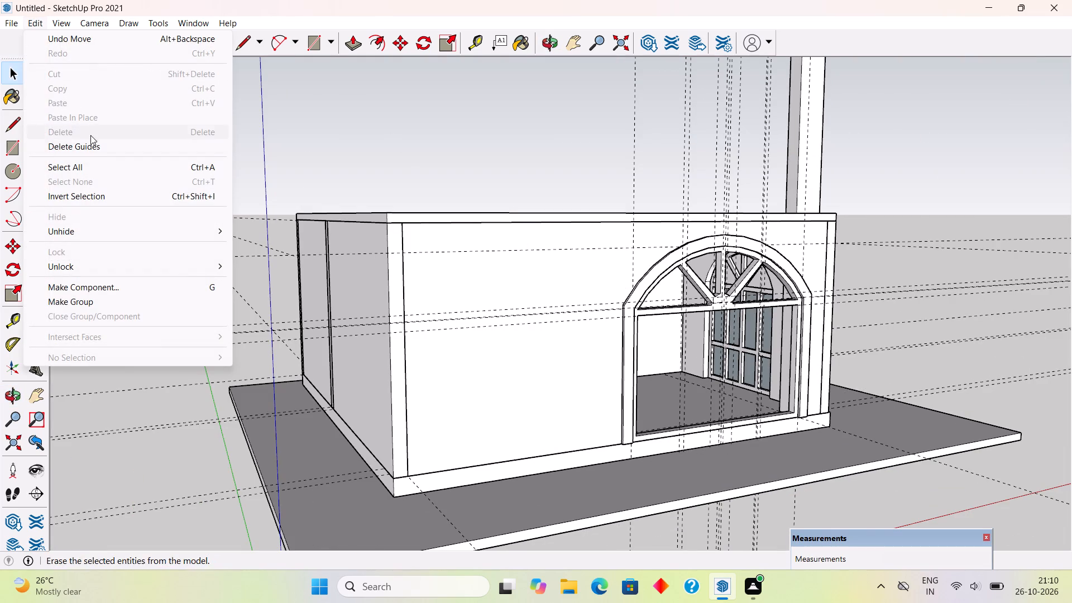
{"action": "left_click", "coordinate": [94, 143]}
Examine the wall and arched window with its fanlight bars from the front and at an angle.
{"action": "scroll", "coordinate": [226, 262], "scroll_direction": "down", "scroll_amount": 5}
{"action": "scroll", "coordinate": [573, 328], "scroll_direction": "up", "scroll_amount": 1}
{"action": "middle_click_drag", "start_coordinate": [559, 325], "coordinate": [449, 303]}
{"action": "scroll", "coordinate": [484, 335], "scroll_direction": "up", "scroll_amount": 1}
{"action": "scroll", "coordinate": [681, 352], "scroll_direction": "up", "scroll_amount": 1}
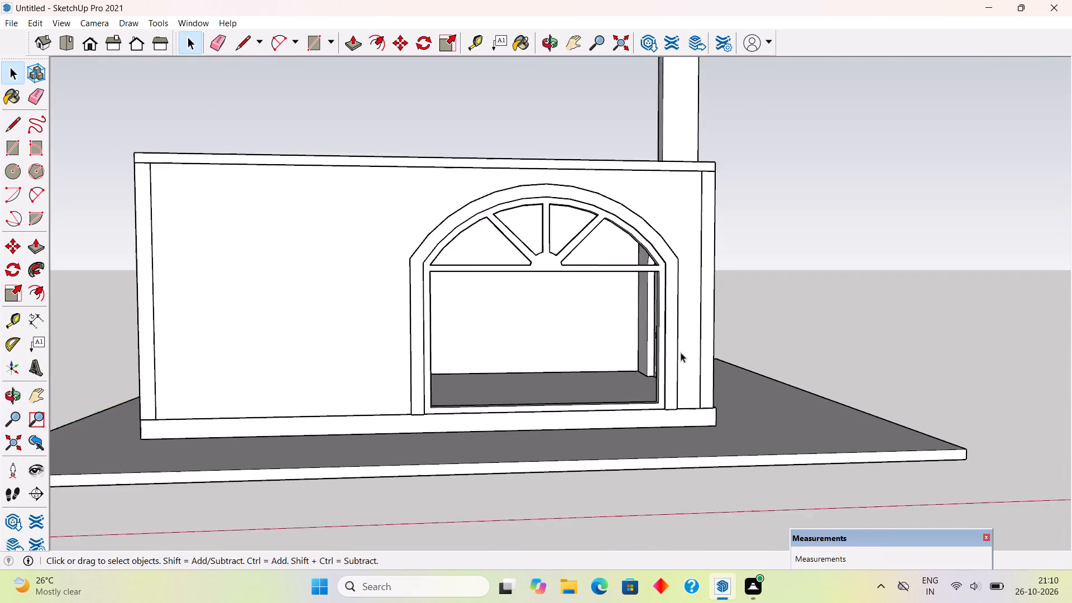
{"action": "scroll", "coordinate": [681, 352], "scroll_direction": "up", "scroll_amount": 3}
{"action": "middle_click_drag", "start_coordinate": [695, 363], "coordinate": [744, 358]}
{"action": "scroll", "coordinate": [744, 358], "scroll_direction": "down", "scroll_amount": 2}
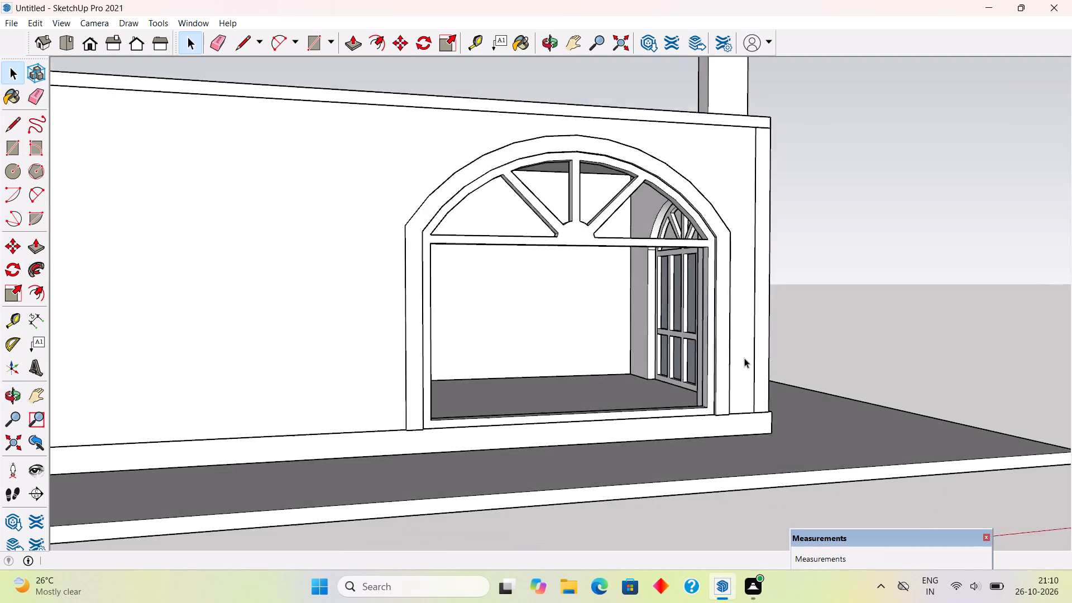
{"action": "scroll", "coordinate": [744, 358], "scroll_direction": "down", "scroll_amount": 2}
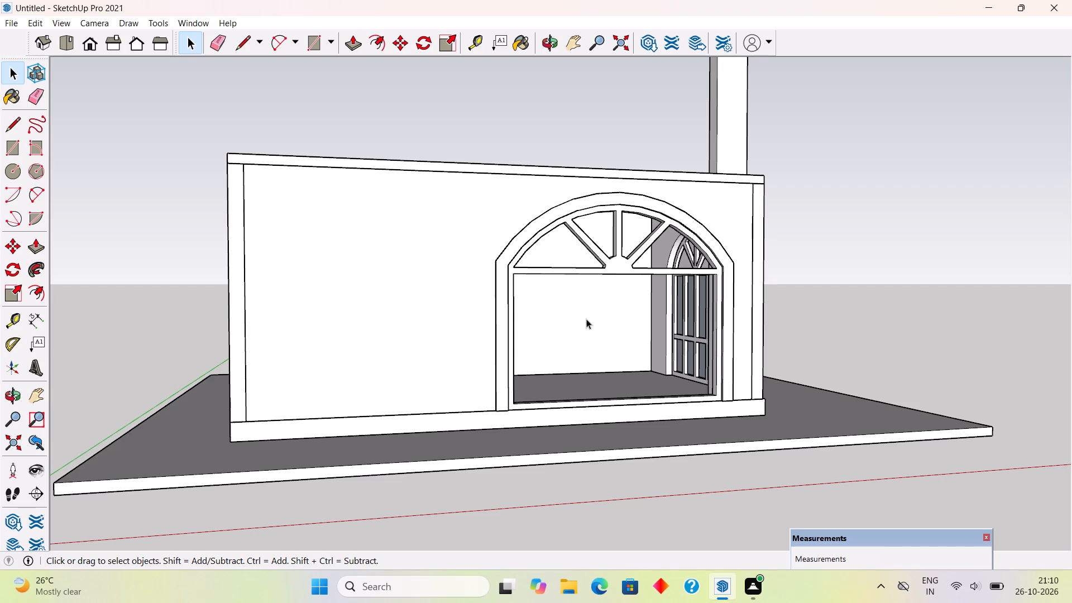
Place vertical guides 2.5' inward from the left and right inner edges of the arched window's lower opening.
{"action": "middle_click_drag", "start_coordinate": [591, 323], "coordinate": [598, 334]}
{"action": "scroll", "coordinate": [571, 308], "scroll_direction": "up", "scroll_amount": 5}
{"action": "middle_click_drag", "start_coordinate": [453, 322], "coordinate": [394, 328]}
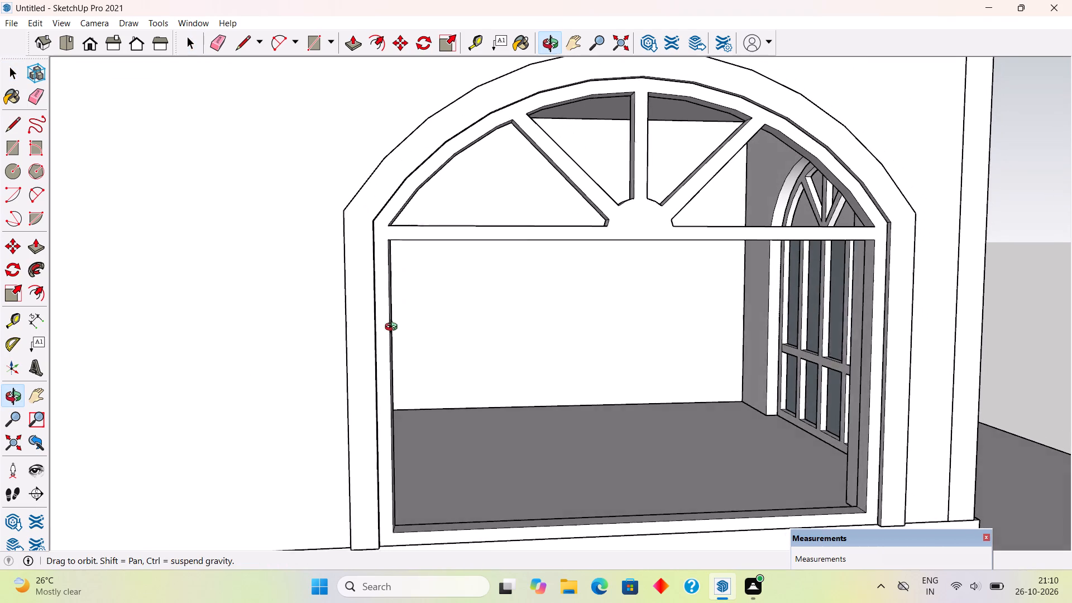
{"action": "middle_click_drag", "start_coordinate": [394, 328], "coordinate": [390, 331]}
{"action": "key", "text": "t"}
{"action": "left_click", "coordinate": [384, 362]}
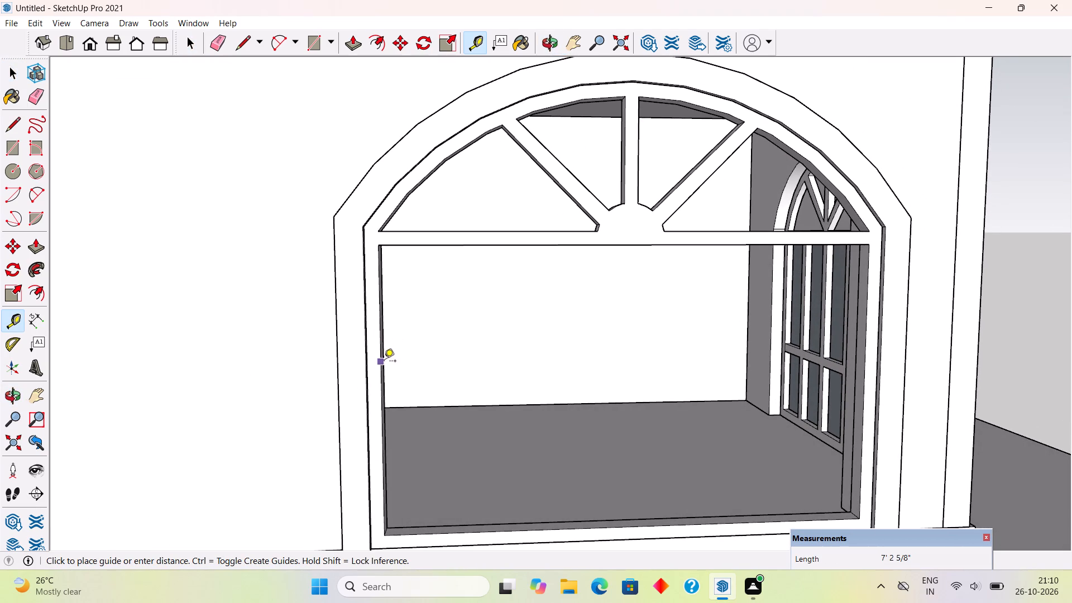
{"action": "scroll", "coordinate": [408, 458], "scroll_direction": "down", "scroll_amount": 5}
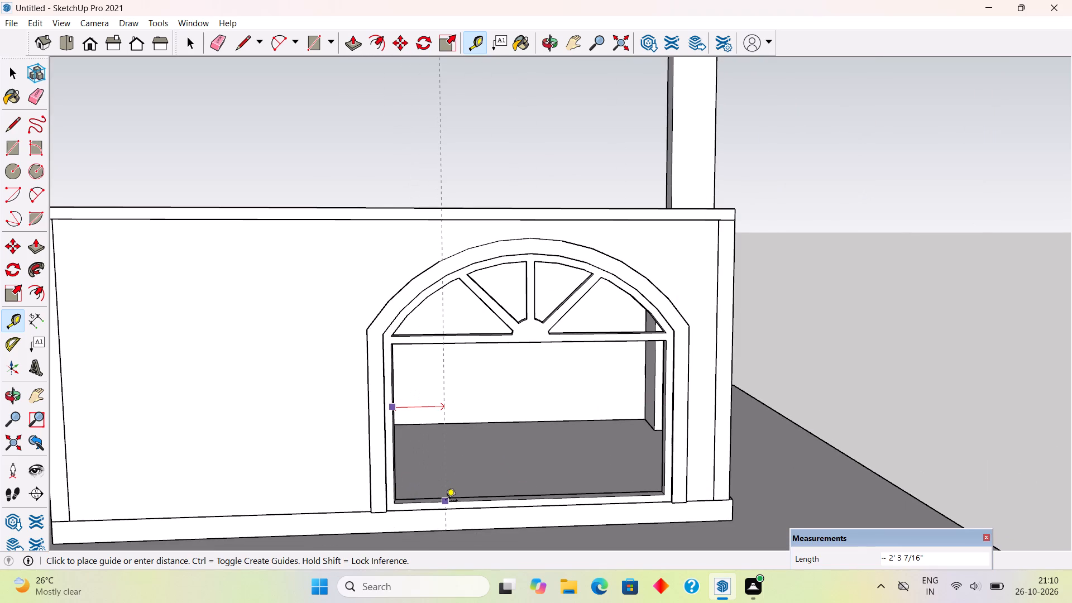
{"action": "type", "text": "2.5'"}
{"action": "key", "text": "Return"}
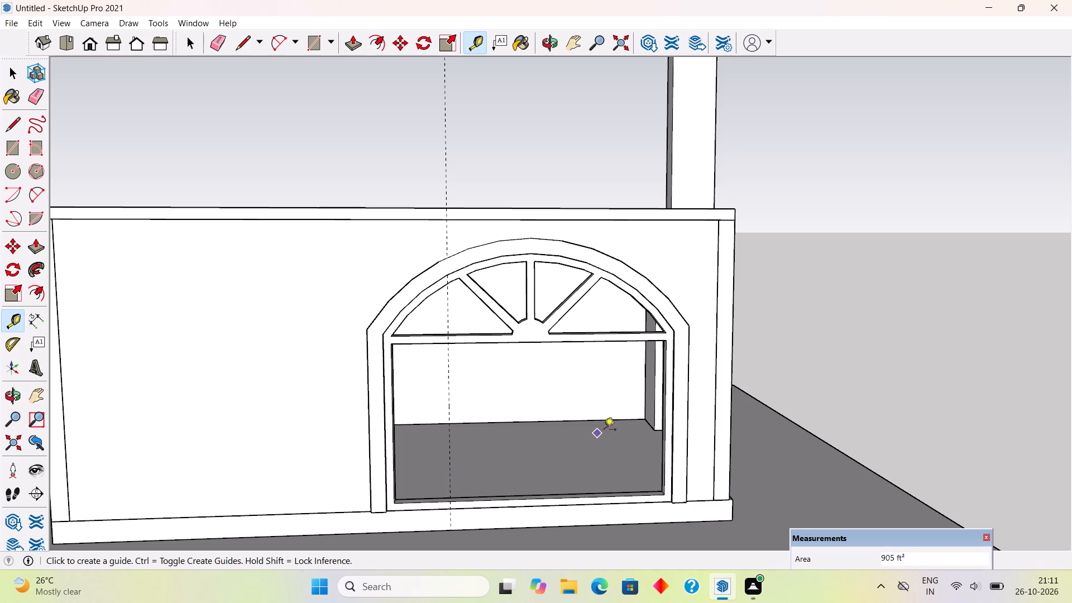
{"action": "left_click", "coordinate": [667, 422]}
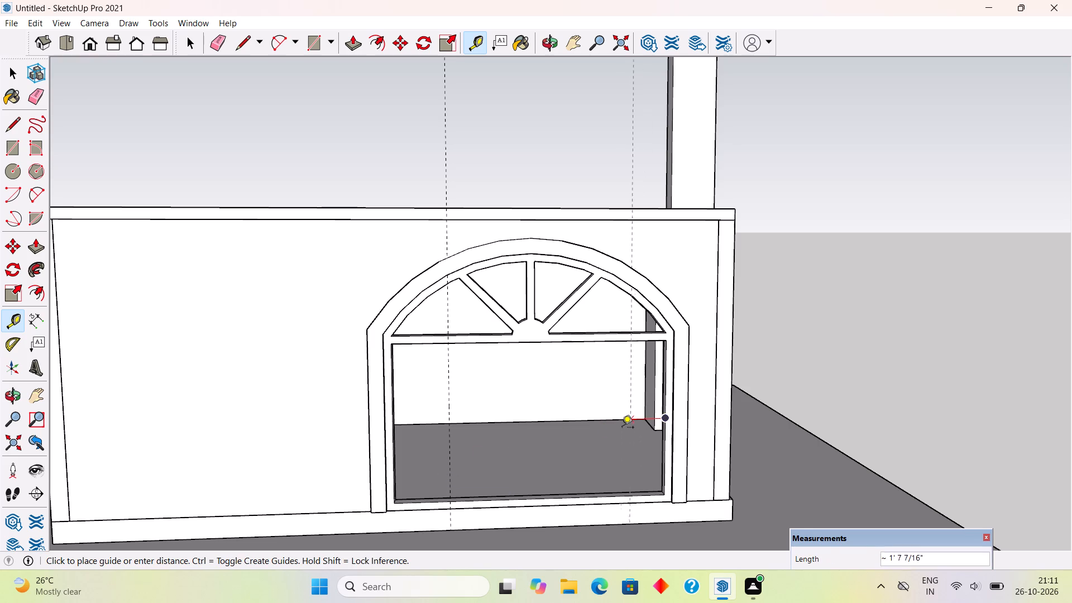
{"action": "type", "text": "2.5'"}
{"action": "key", "text": "Return"}
{"action": "key", "text": "space"}
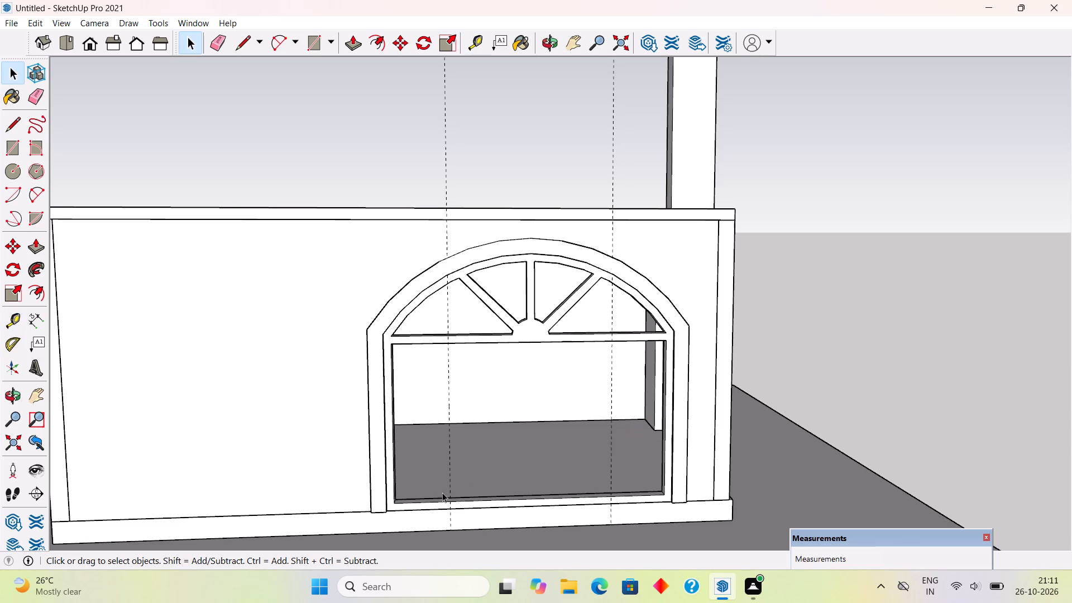
Draw a 2' 6" by 7' 2 5/8" rectangle in the lower opening between its left edge and the left guide.
{"action": "scroll", "coordinate": [432, 512], "scroll_direction": "up", "scroll_amount": 6}
{"action": "key", "text": "r"}
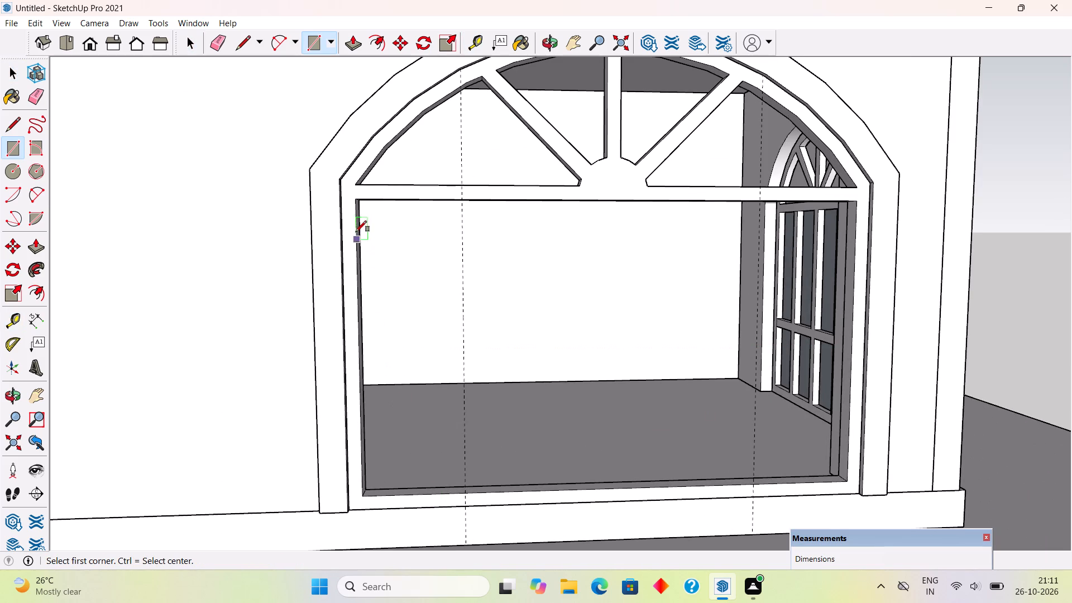
{"action": "left_click", "coordinate": [353, 203]}
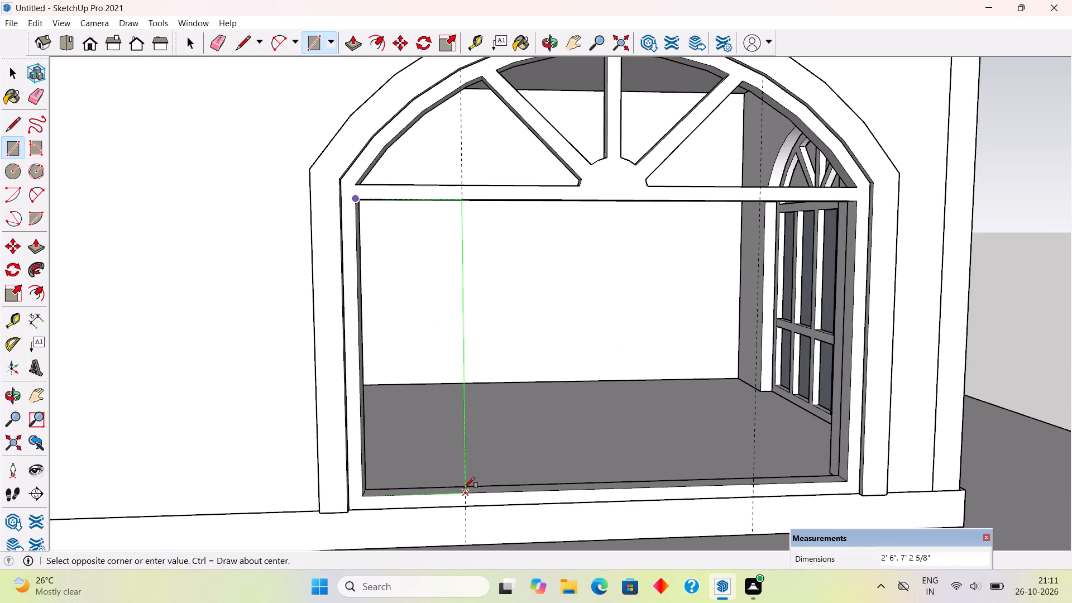
{"action": "left_click", "coordinate": [464, 488]}
Offset the left rectangle's outline 5" inward and delete the inner face, leaving a side frame.
{"action": "key", "text": "f"}
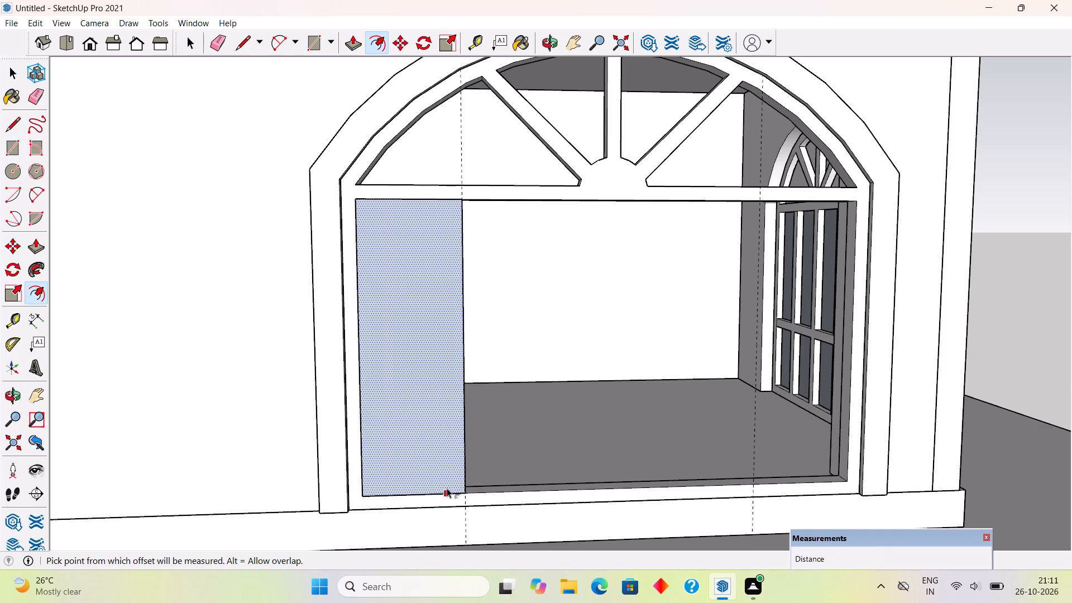
{"action": "left_click", "coordinate": [447, 488]}
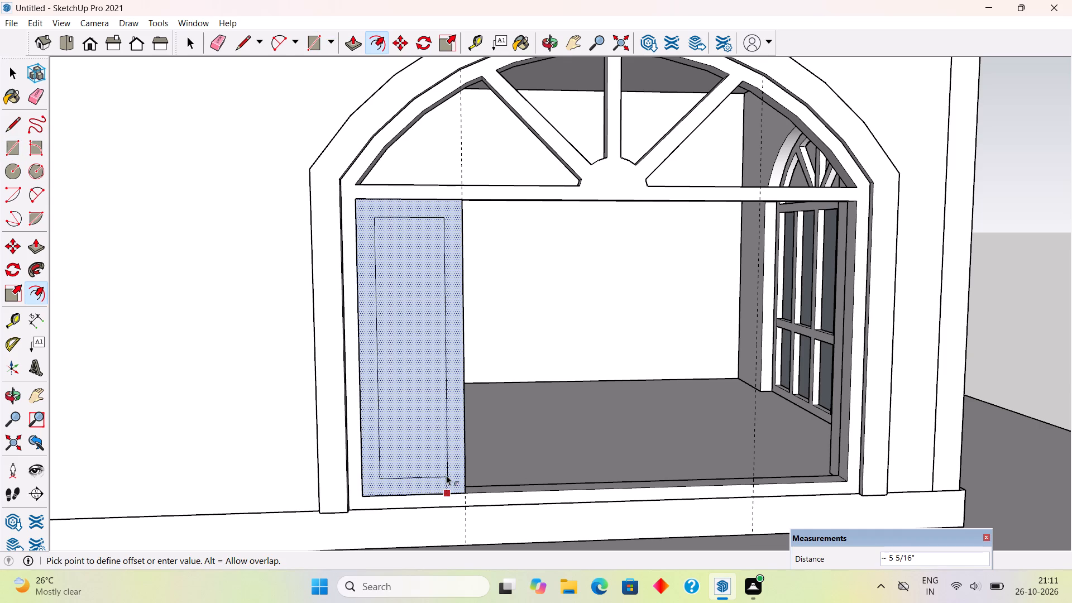
{"action": "type", "text": "5\""}
{"action": "key", "text": "Return"}
{"action": "key", "text": "space"}
{"action": "left_click", "coordinate": [413, 442]}
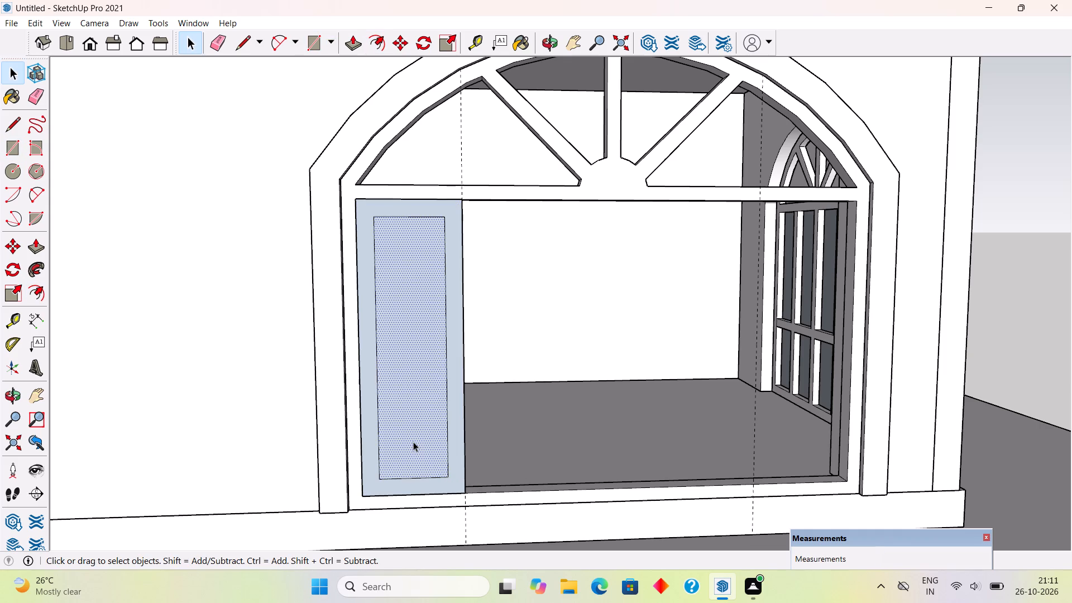
{"action": "key", "text": "Delete"}
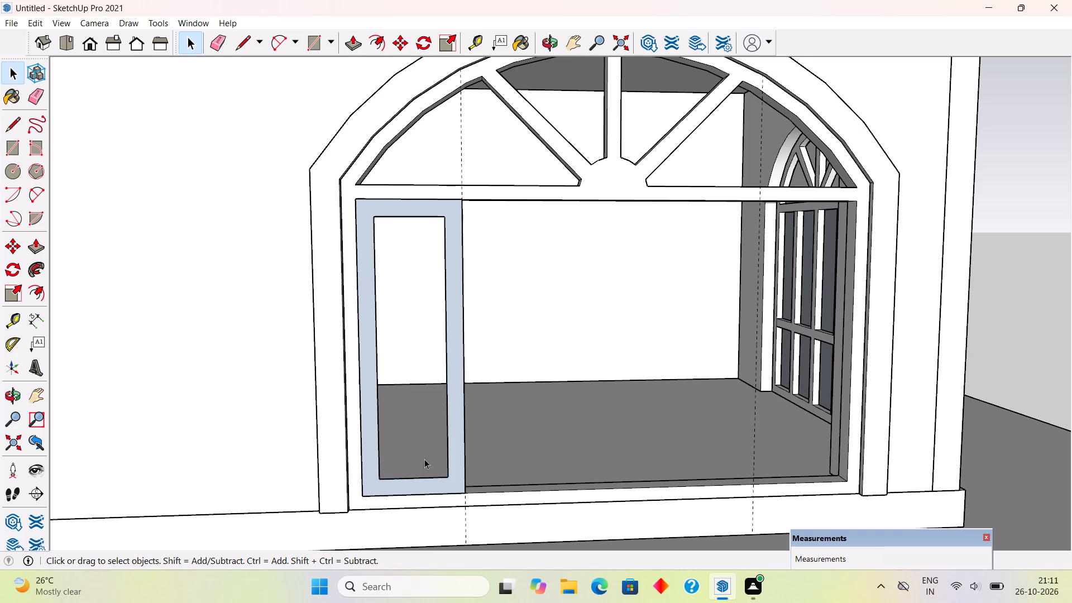
Extrude the left side frame 4" and make it a group.
{"action": "middle_click_drag", "start_coordinate": [435, 483], "coordinate": [472, 506]}
{"action": "scroll", "coordinate": [476, 514], "scroll_direction": "up", "scroll_amount": 3}
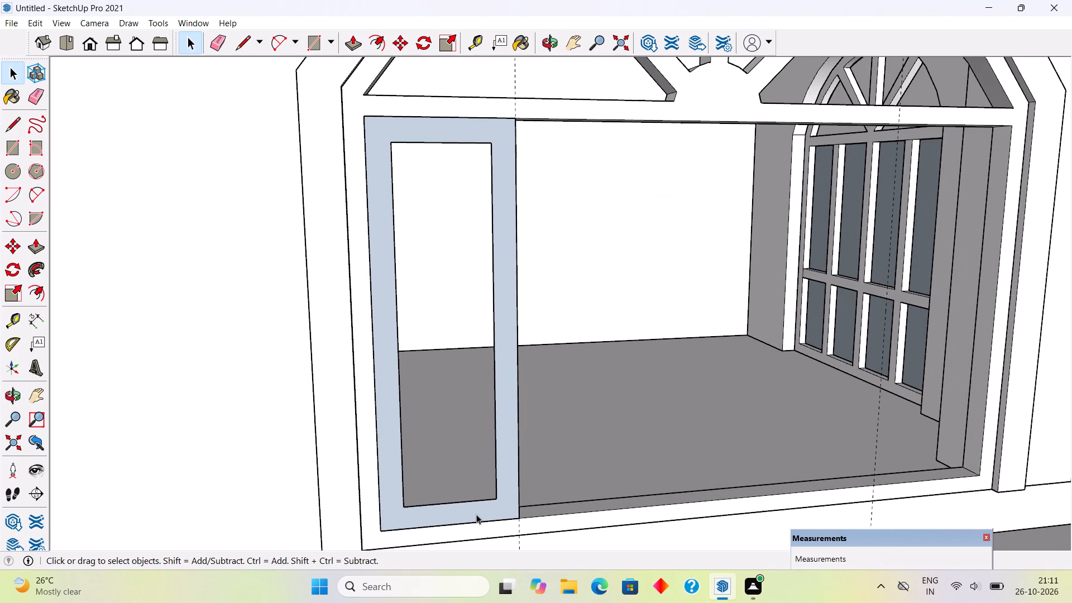
{"action": "key", "text": "p"}
{"action": "left_click", "coordinate": [476, 514]}
{"action": "type", "text": "4\""}
{"action": "key", "text": "Return"}
{"action": "key", "text": "space"}
{"action": "triple_click", "coordinate": [481, 520]}
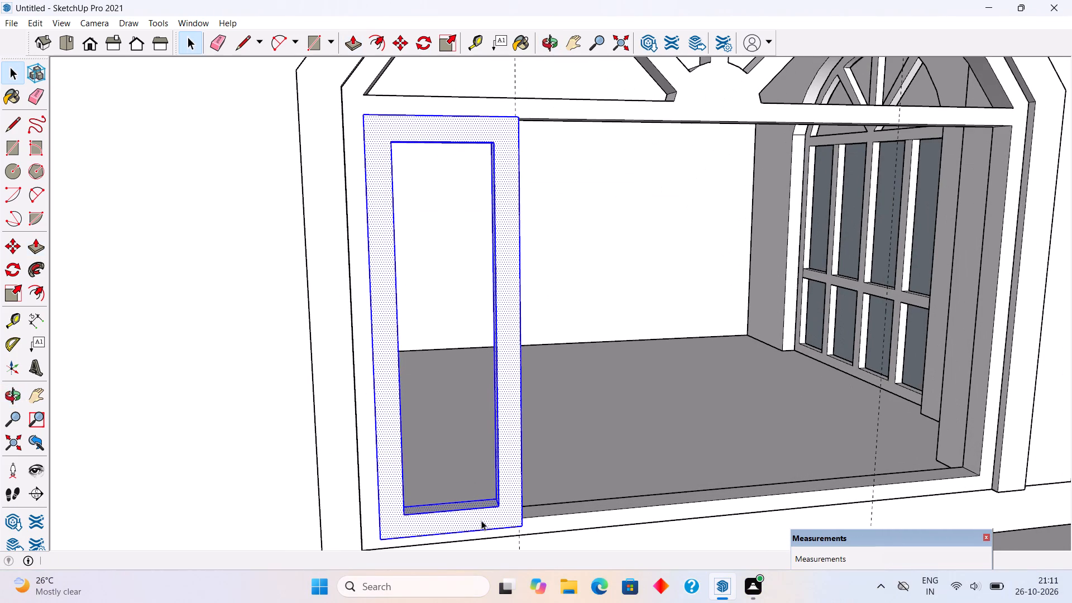
{"action": "right_click", "coordinate": [481, 520]}
{"action": "left_click", "coordinate": [514, 418]}
Move the left side frame group back so its front lies flush with the window frame's front face.
{"action": "scroll", "coordinate": [514, 418], "scroll_direction": "down", "scroll_amount": 7}
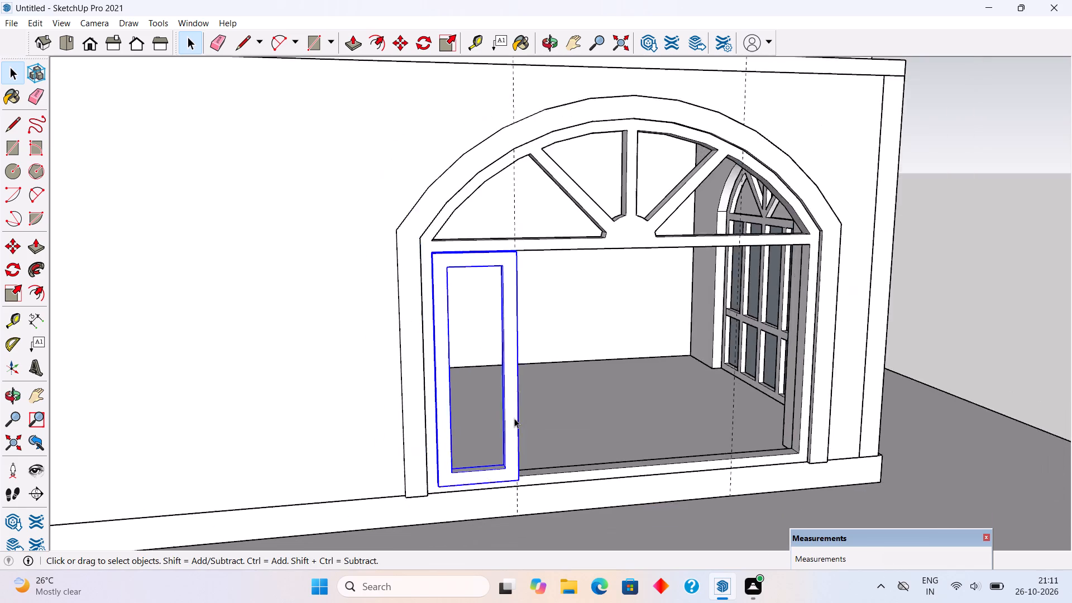
{"action": "middle_click_drag", "start_coordinate": [486, 446], "coordinate": [478, 525]}
{"action": "scroll", "coordinate": [467, 291], "scroll_direction": "down", "scroll_amount": 6}
{"action": "scroll", "coordinate": [463, 533], "scroll_direction": "up", "scroll_amount": 7}
{"action": "scroll", "coordinate": [416, 424], "scroll_direction": "up", "scroll_amount": 2}
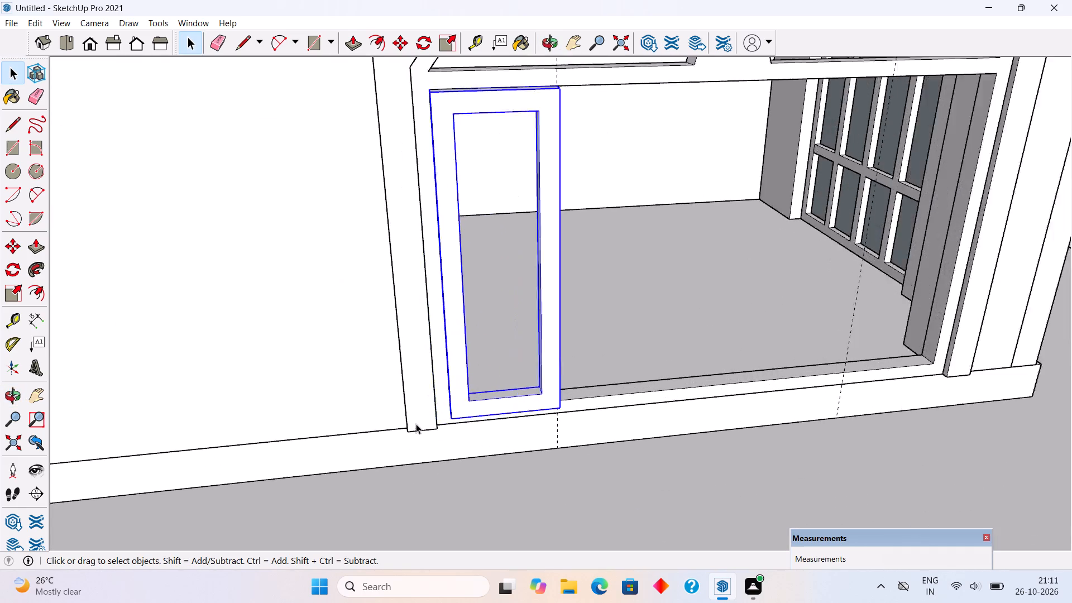
{"action": "scroll", "coordinate": [416, 424], "scroll_direction": "up", "scroll_amount": 9}
{"action": "middle_click_drag", "start_coordinate": [561, 431], "coordinate": [754, 431]}
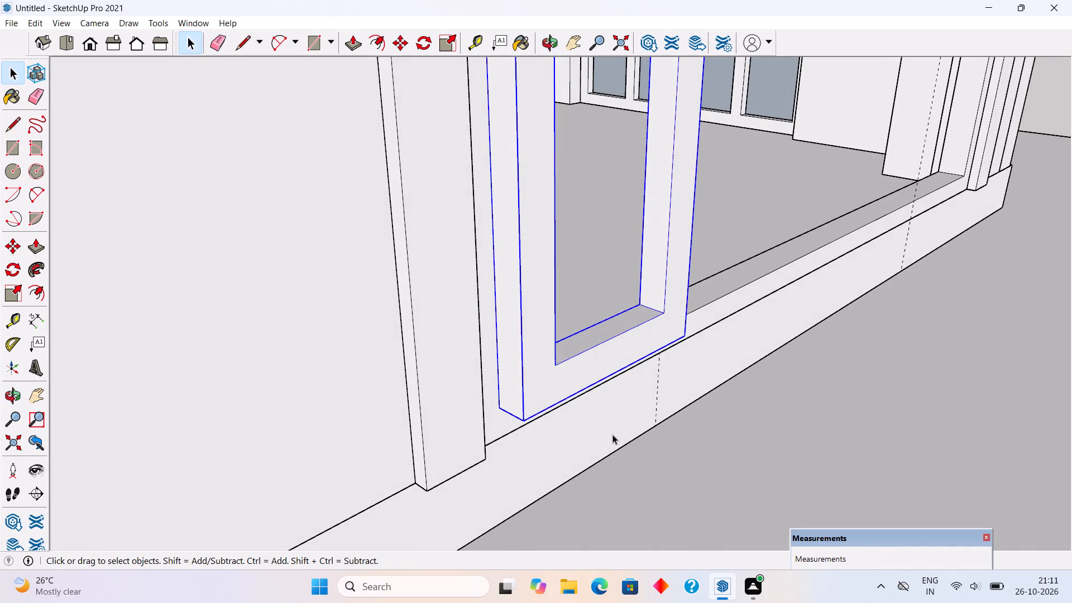
{"action": "key", "text": "m"}
{"action": "left_click", "coordinate": [526, 420]}
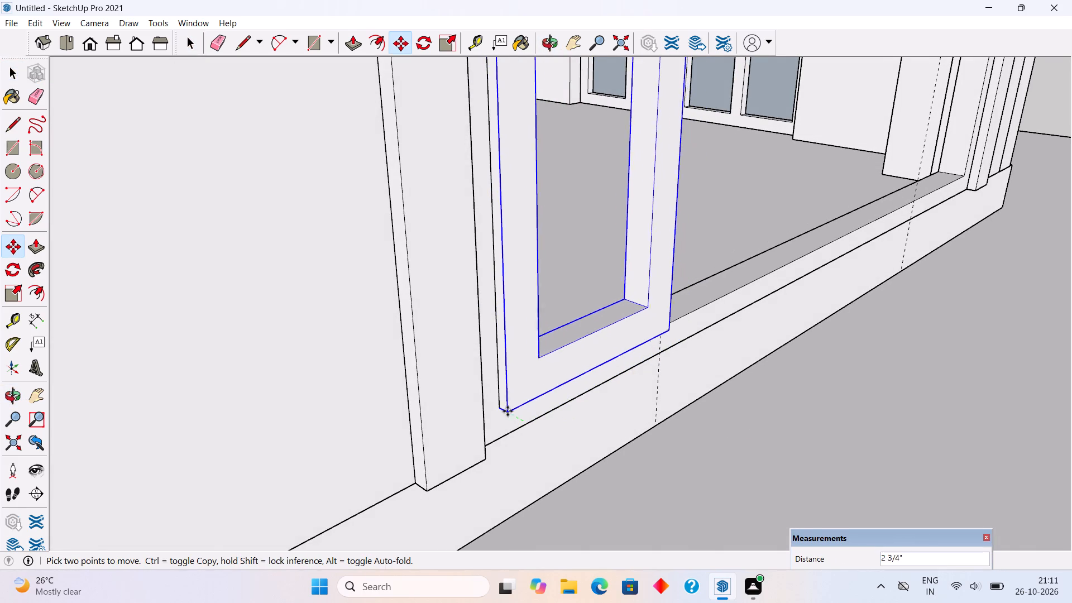
{"action": "left_click", "coordinate": [498, 409]}
Move the left side frame group a further 1" into the opening, behind the window frame's front face.
{"action": "middle_click_drag", "start_coordinate": [524, 394], "coordinate": [390, 429]}
{"action": "scroll", "coordinate": [479, 422], "scroll_direction": "up", "scroll_amount": 7}
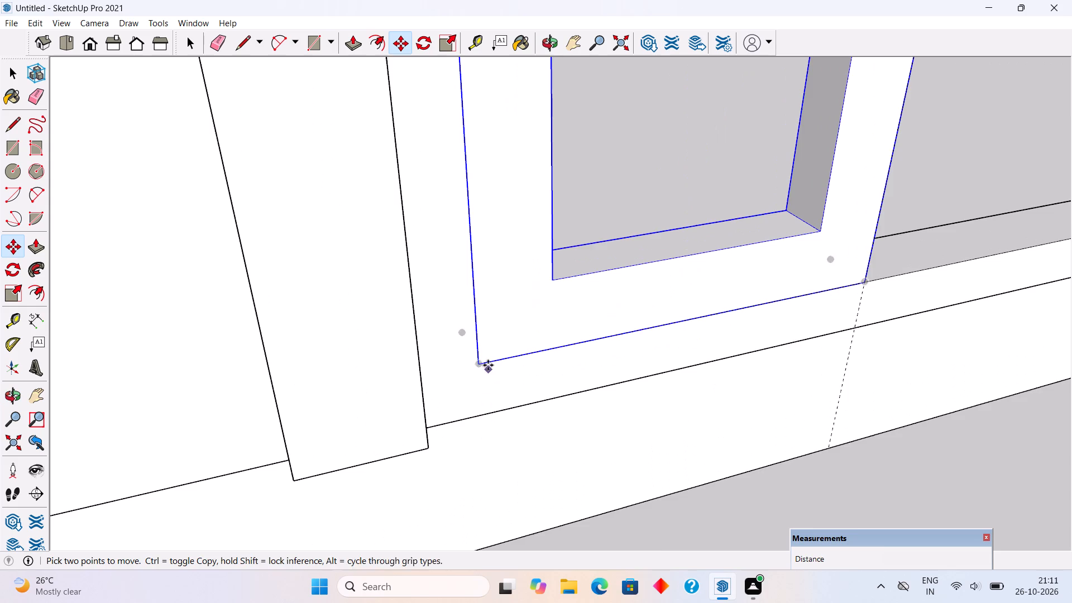
{"action": "scroll", "coordinate": [486, 357], "scroll_direction": "up", "scroll_amount": 5}
{"action": "left_click", "coordinate": [477, 379]}
{"action": "scroll", "coordinate": [471, 358], "scroll_direction": "up", "scroll_amount": 2}
{"action": "middle_click_drag", "start_coordinate": [462, 358], "coordinate": [214, 362]}
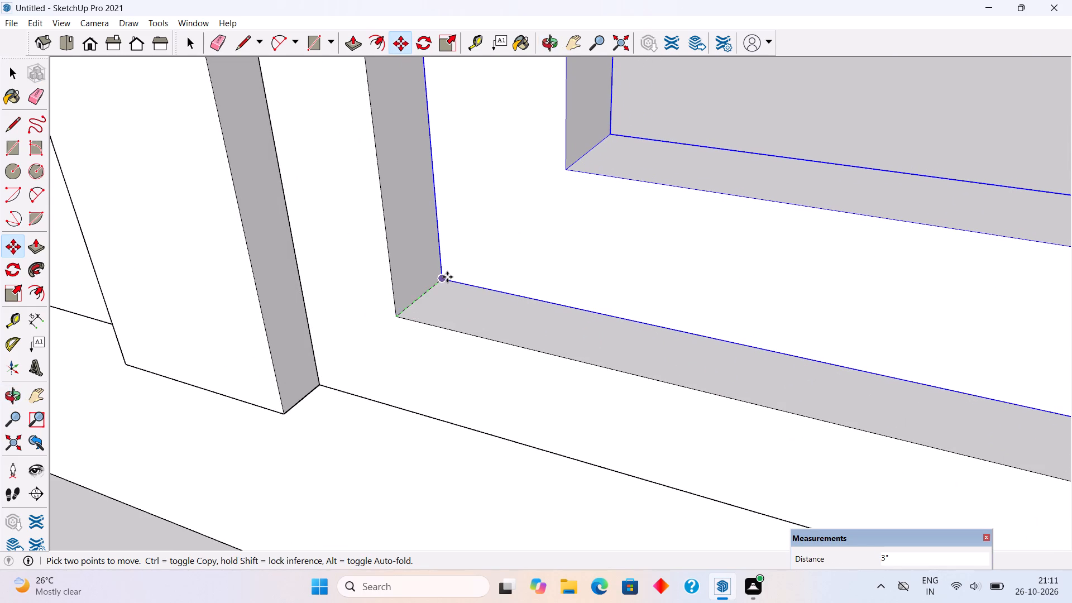
{"action": "type", "text": "1\""}
{"action": "key", "text": "Return"}
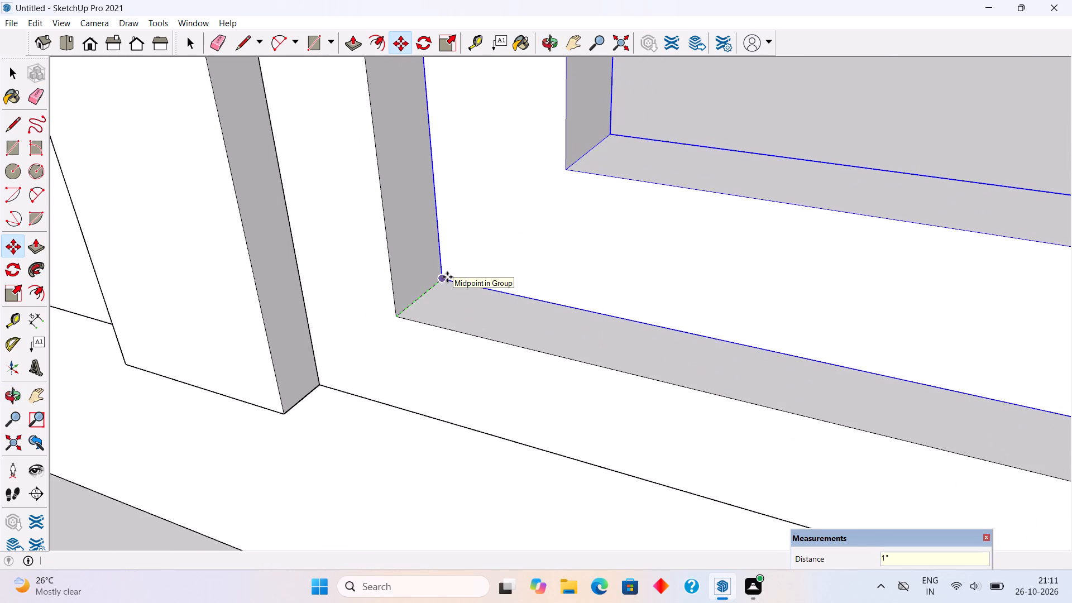
{"action": "key", "text": "space"}
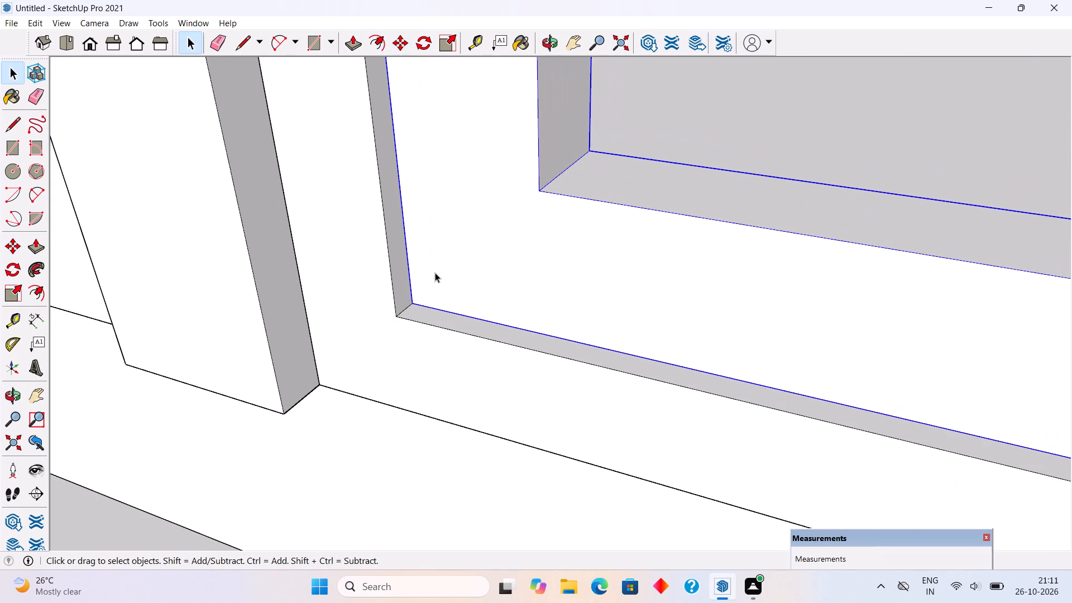
Examine the recessed left side frame and the rest of the lower opening from above and from the front.
{"action": "scroll", "coordinate": [435, 272], "scroll_direction": "down", "scroll_amount": 4}
{"action": "scroll", "coordinate": [445, 326], "scroll_direction": "down", "scroll_amount": 13}
{"action": "scroll", "coordinate": [443, 375], "scroll_direction": "down", "scroll_amount": 12}
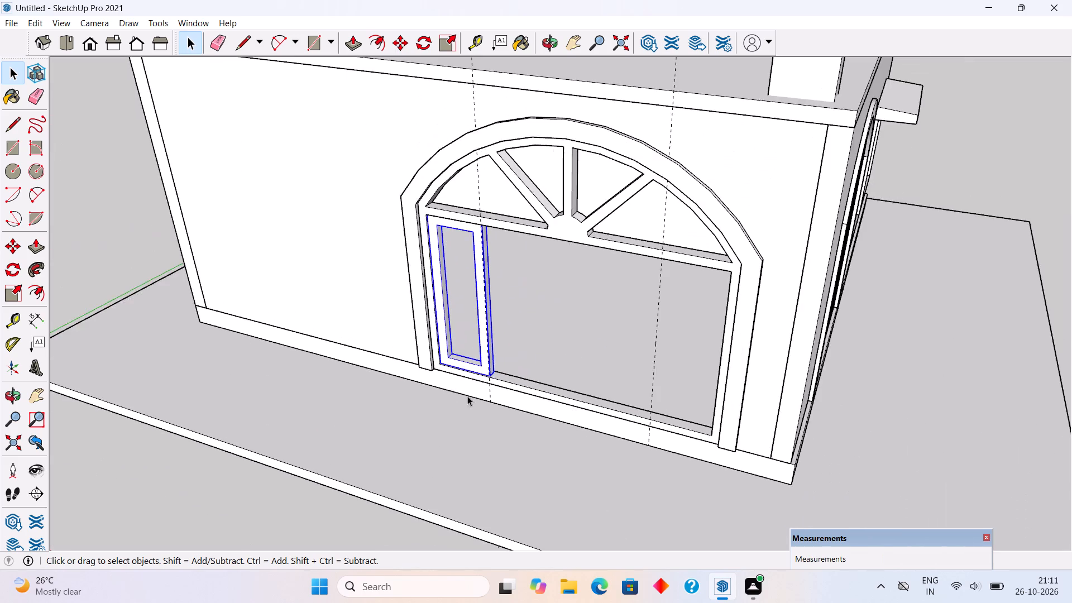
{"action": "middle_click_drag", "start_coordinate": [669, 444], "coordinate": [742, 438]}
{"action": "scroll", "coordinate": [789, 415], "scroll_direction": "up", "scroll_amount": 5}
{"action": "middle_click_drag", "start_coordinate": [789, 437], "coordinate": [825, 413]}
{"action": "scroll", "coordinate": [826, 445], "scroll_direction": "down", "scroll_amount": 3}
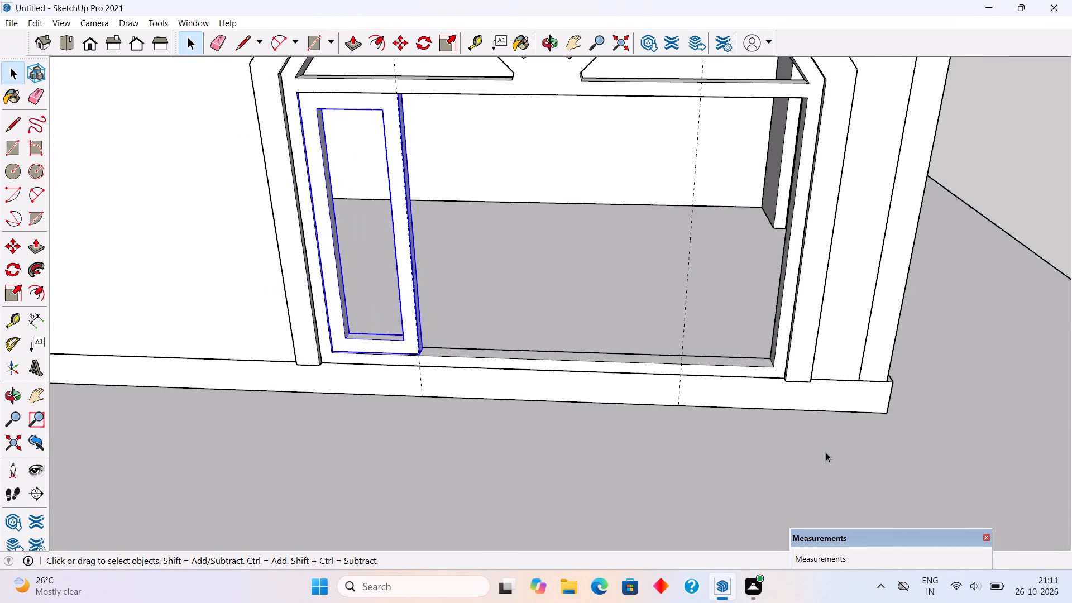
{"action": "scroll", "coordinate": [824, 456], "scroll_direction": "down", "scroll_amount": 5}
{"action": "scroll", "coordinate": [869, 356], "scroll_direction": "up", "scroll_amount": 4}
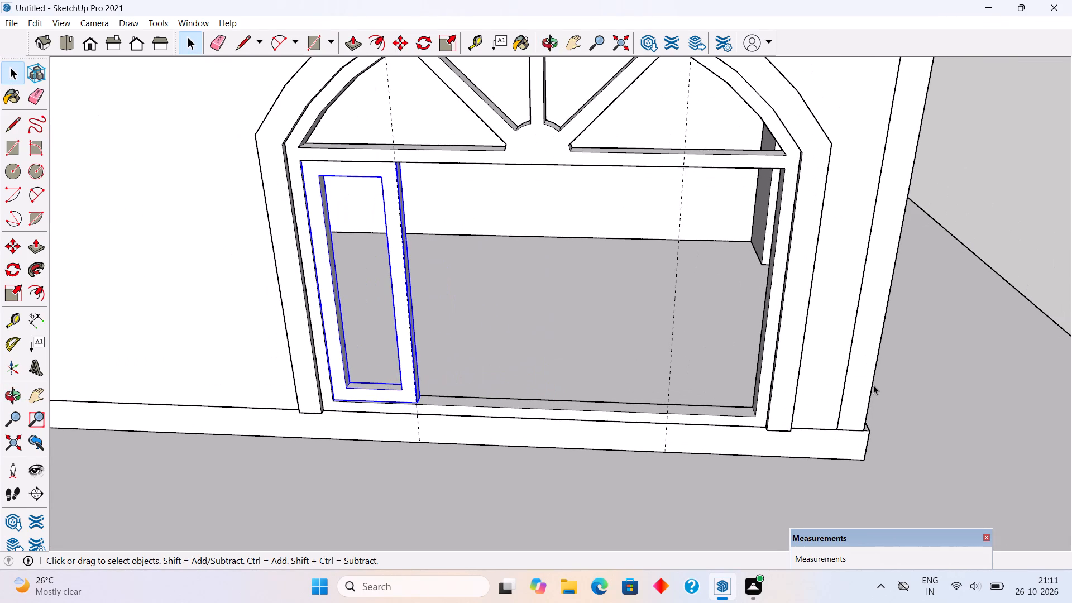
{"action": "scroll", "coordinate": [874, 385], "scroll_direction": "down", "scroll_amount": 5}
{"action": "middle_click_drag", "start_coordinate": [900, 312], "coordinate": [945, 189]}
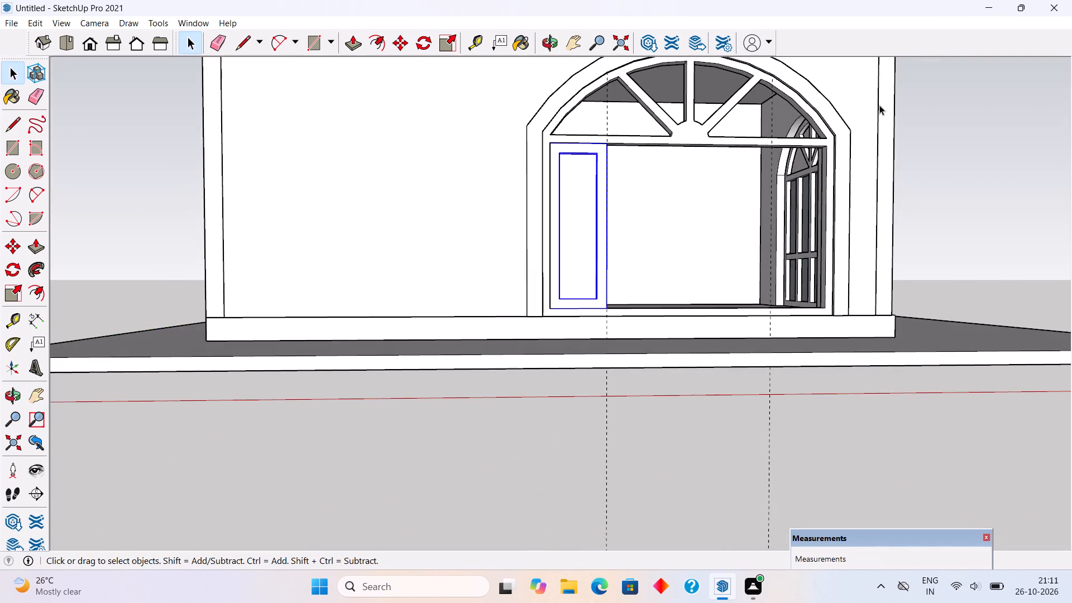
{"action": "scroll", "coordinate": [879, 105], "scroll_direction": "up", "scroll_amount": 6}
{"action": "middle_click_drag", "start_coordinate": [864, 141], "coordinate": [864, 166]}
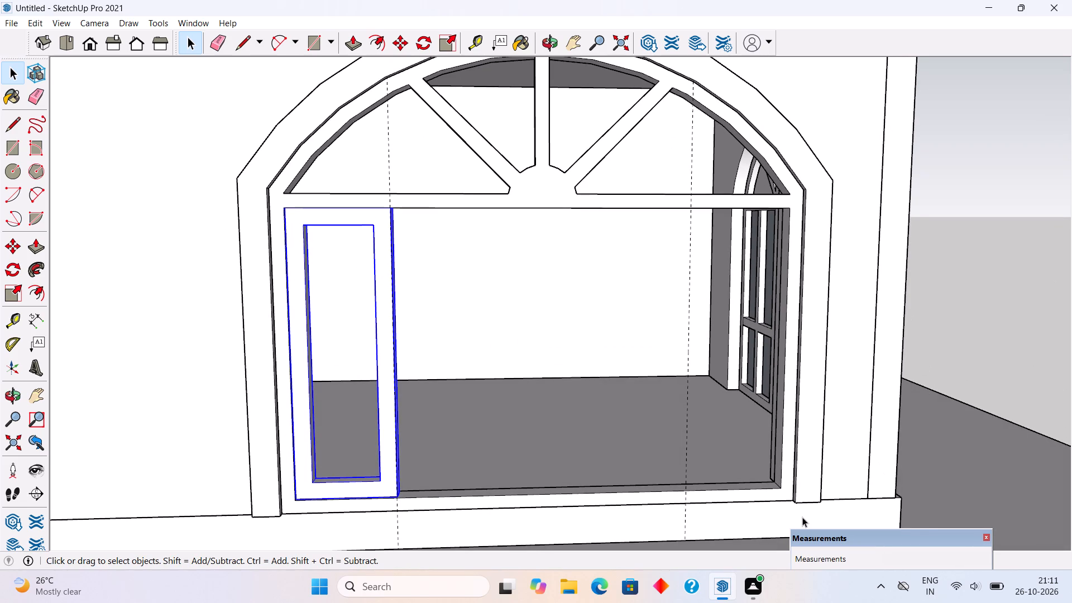
{"action": "scroll", "coordinate": [802, 517], "scroll_direction": "up", "scroll_amount": 4}
{"action": "scroll", "coordinate": [808, 510], "scroll_direction": "down", "scroll_amount": 2}
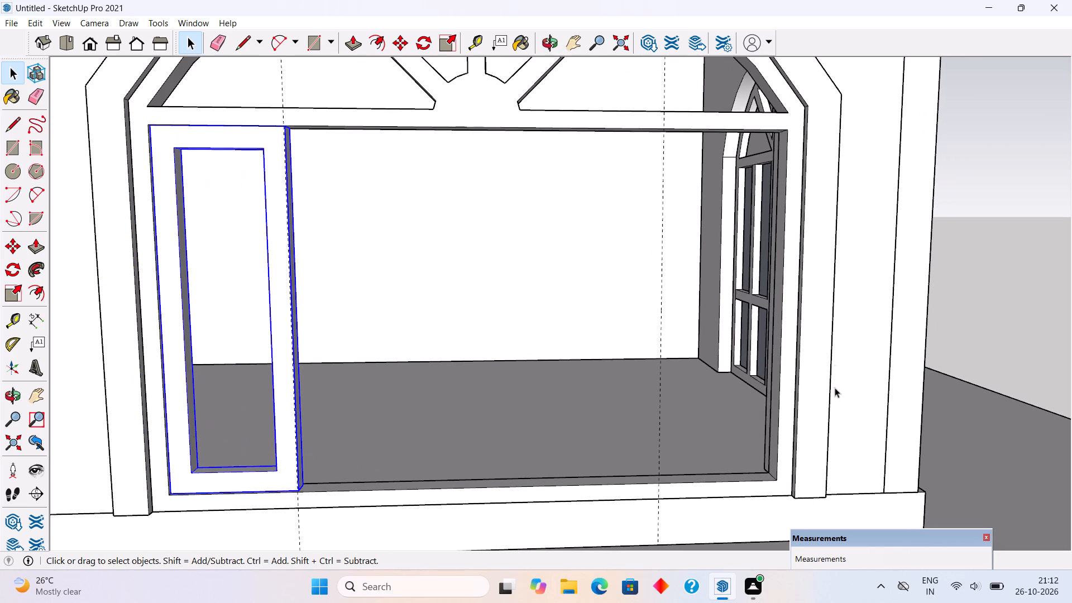
{"action": "scroll", "coordinate": [834, 298], "scroll_direction": "down", "scroll_amount": 4}
{"action": "middle_click_drag", "start_coordinate": [831, 310], "coordinate": [831, 367]}
{"action": "scroll", "coordinate": [848, 443], "scroll_direction": "up", "scroll_amount": 2}
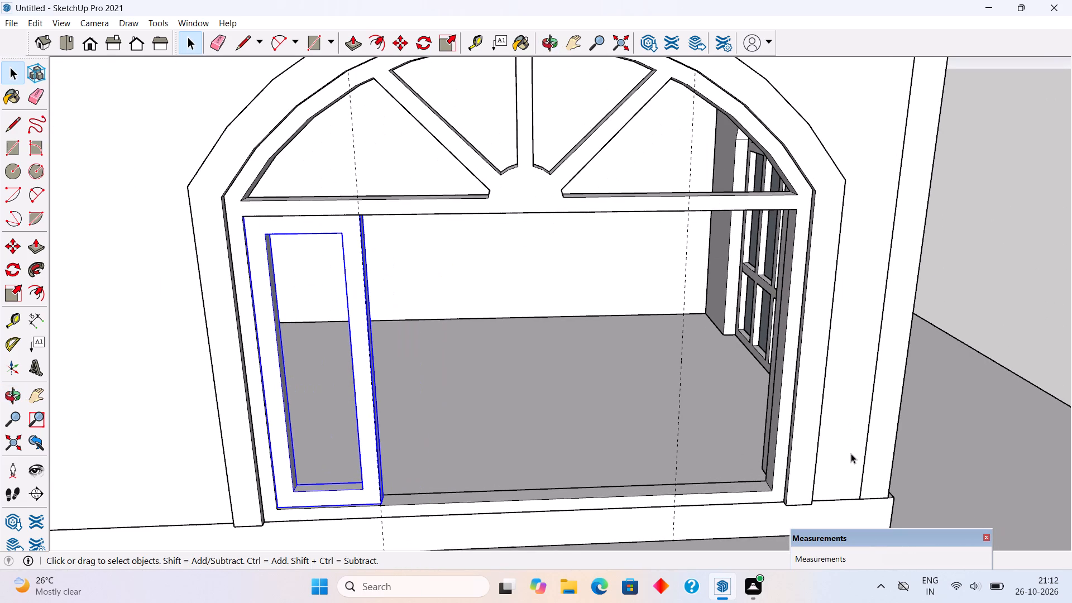
Draw a rectangle from the right guide at the crossbar's underside to the lower opening's bottom right corner.
{"action": "key", "text": "r"}
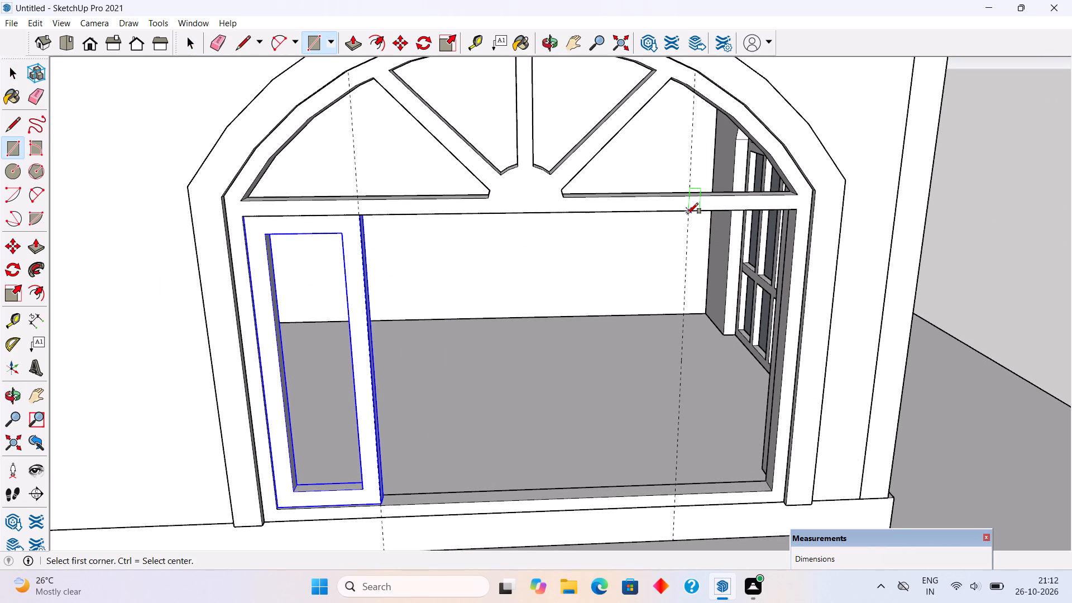
{"action": "left_click", "coordinate": [686, 214]}
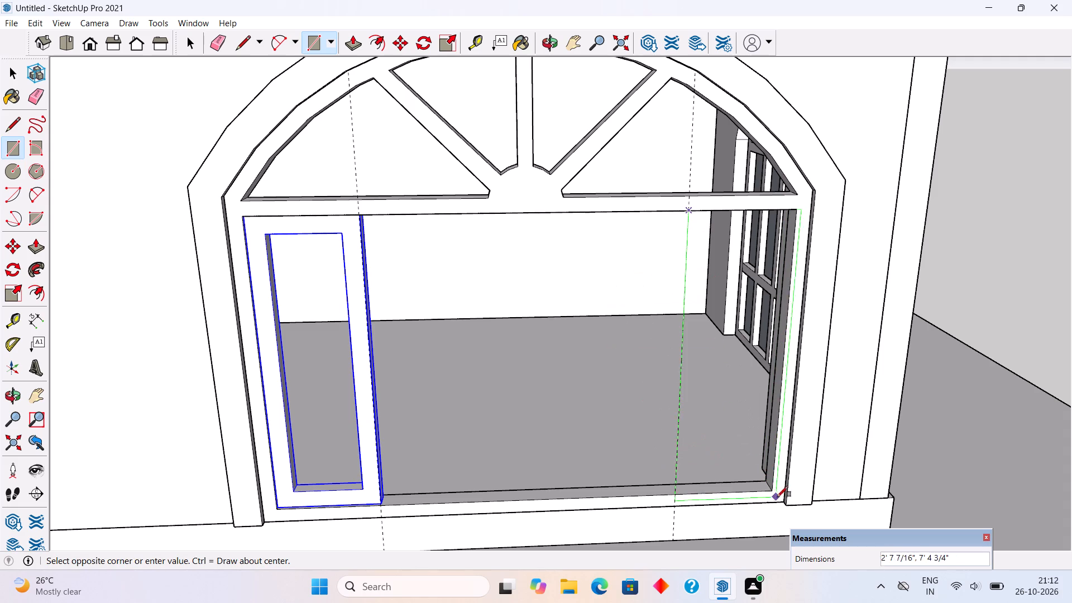
{"action": "left_click", "coordinate": [773, 484]}
Offset the right rectangle's outline 5" inward and delete the inner face, leaving a side frame.
{"action": "key", "text": "f"}
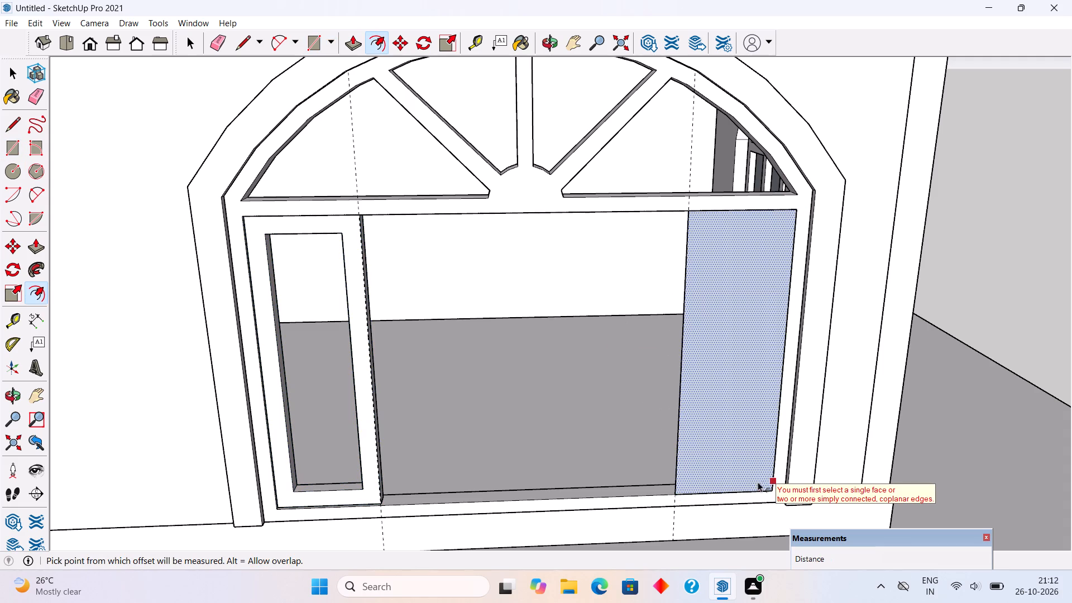
{"action": "left_click", "coordinate": [755, 484]}
{"action": "type", "text": "5\""}
{"action": "key", "text": "Return"}
{"action": "key", "text": "space"}
{"action": "left_click", "coordinate": [732, 434]}
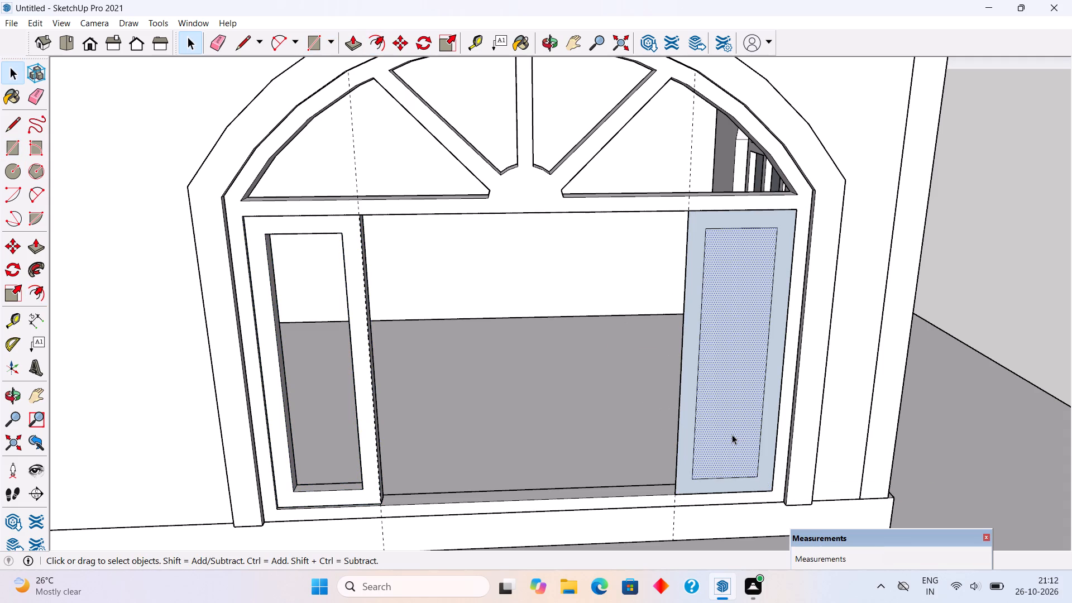
{"action": "key", "text": "Delete"}
Extrude the right side frame face 4" and make the resulting solid a group.
{"action": "key", "text": "p"}
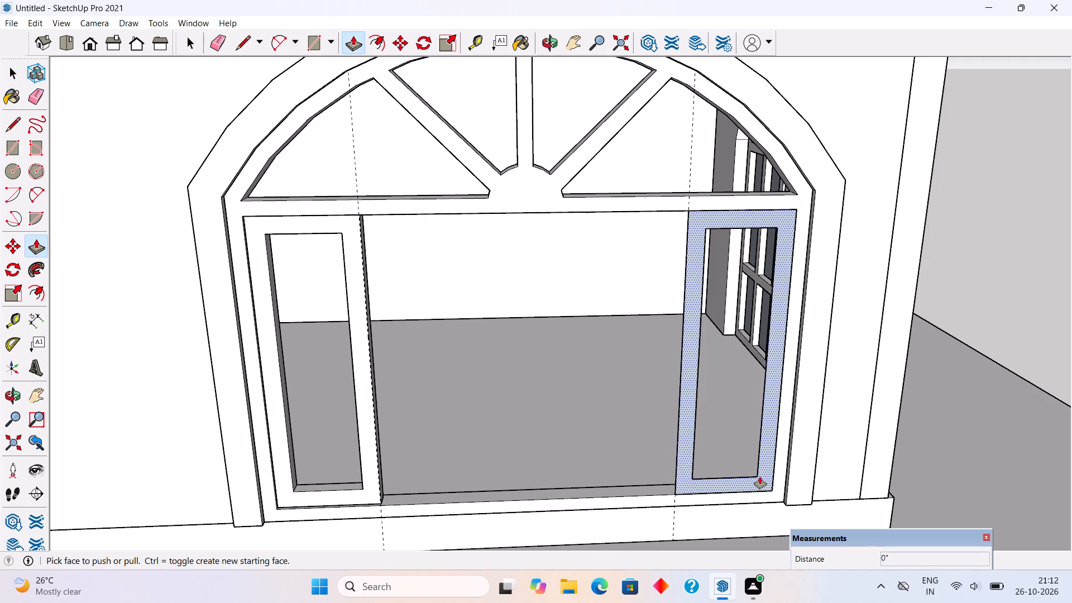
{"action": "left_click", "coordinate": [760, 477]}
{"action": "type", "text": "4\""}
{"action": "key", "text": "Return"}
{"action": "key", "text": "space"}
{"action": "triple_click", "coordinate": [764, 482]}
{"action": "right_click", "coordinate": [764, 482]}
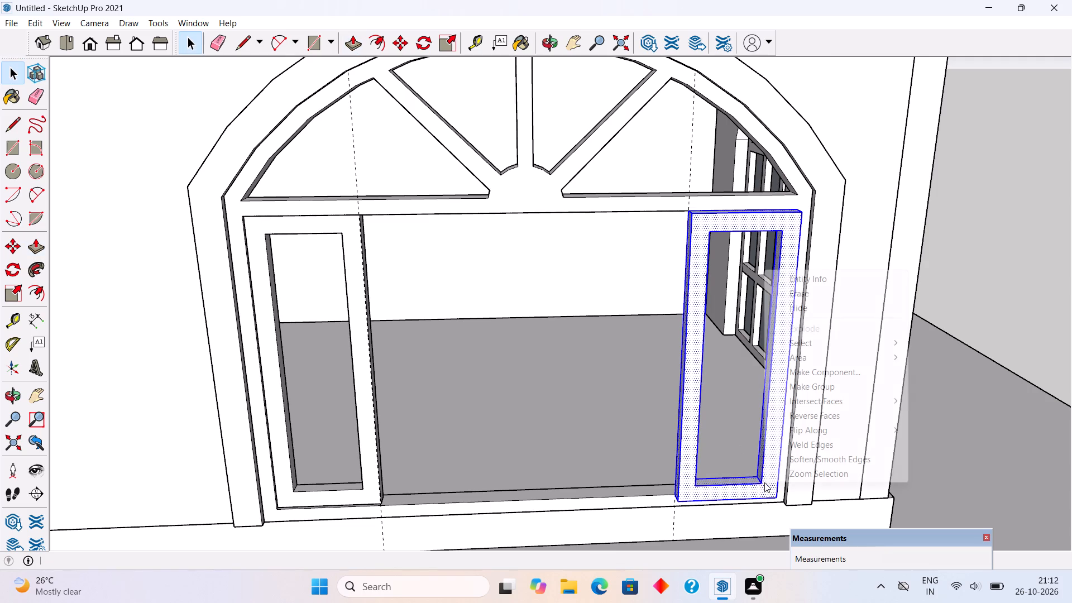
{"action": "left_click", "coordinate": [826, 387]}
Move the right side frame group back into the lower opening, flush with the window frame's front face.
{"action": "scroll", "coordinate": [825, 378], "scroll_direction": "down", "scroll_amount": 5}
{"action": "middle_click_drag", "start_coordinate": [811, 461], "coordinate": [902, 489]}
{"action": "scroll", "coordinate": [869, 443], "scroll_direction": "up", "scroll_amount": 17}
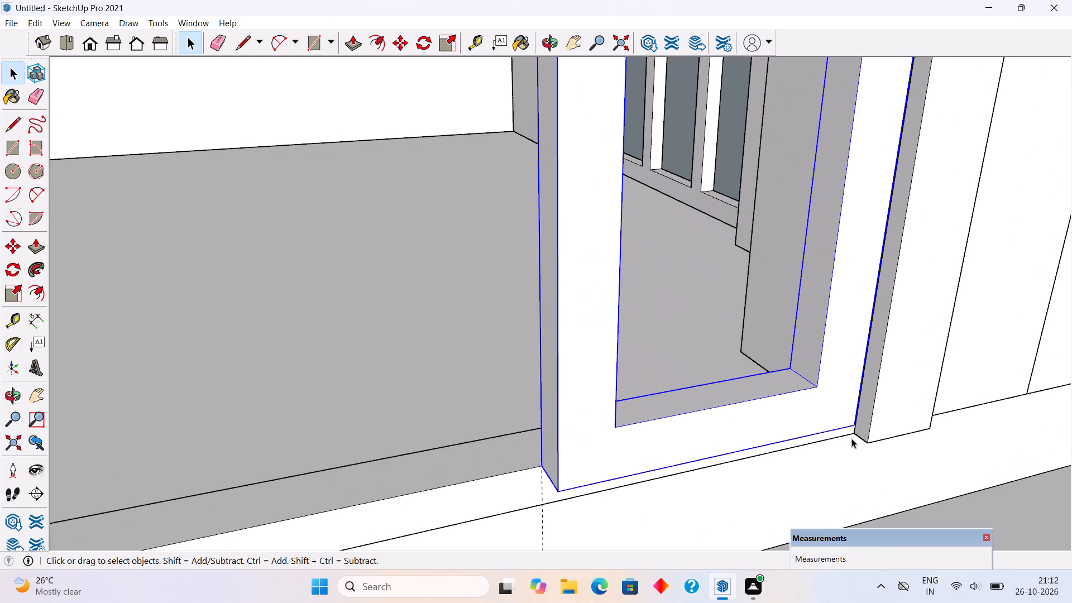
{"action": "middle_click_drag", "start_coordinate": [850, 419], "coordinate": [855, 417]}
{"action": "key", "text": "m"}
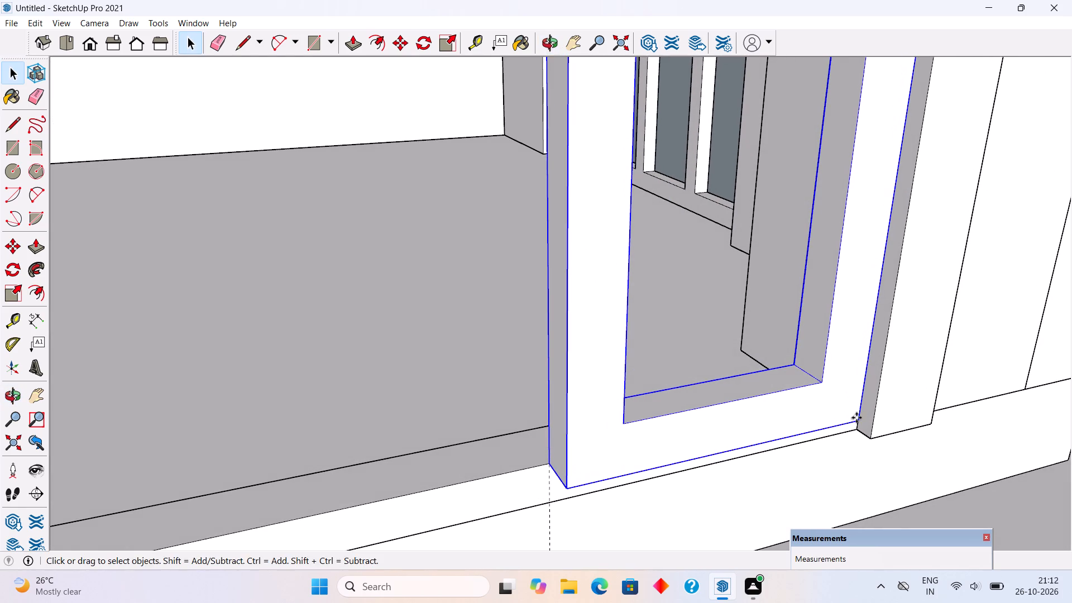
{"action": "left_click", "coordinate": [862, 424]}
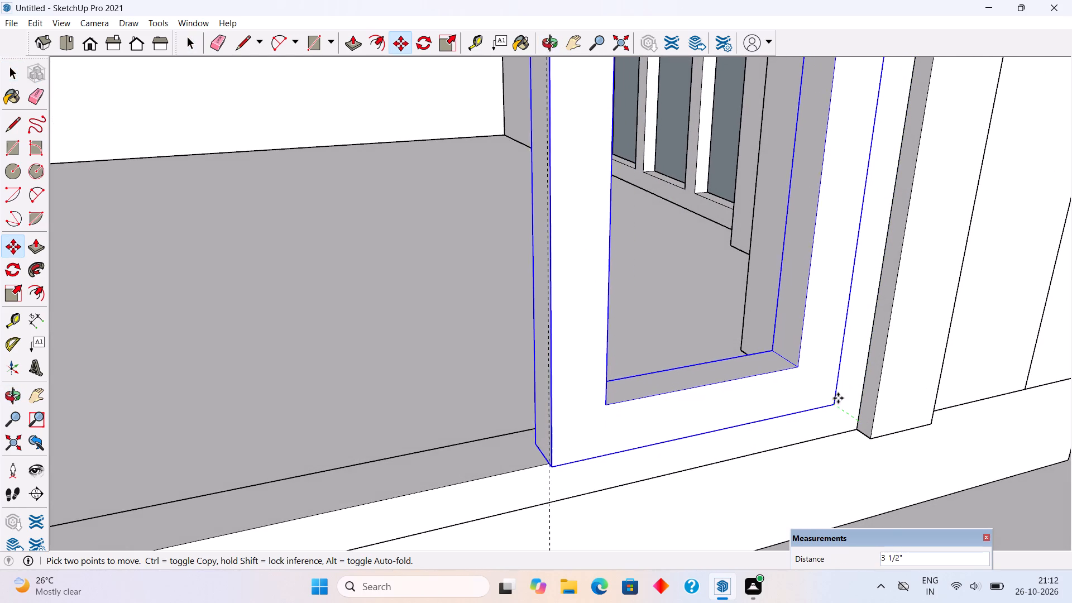
{"action": "left_click", "coordinate": [827, 399]}
Move the right side frame group a further 1" into the opening, behind the window frame's front face.
{"action": "scroll", "coordinate": [827, 400], "scroll_direction": "up", "scroll_amount": 5}
{"action": "left_click", "coordinate": [828, 400]}
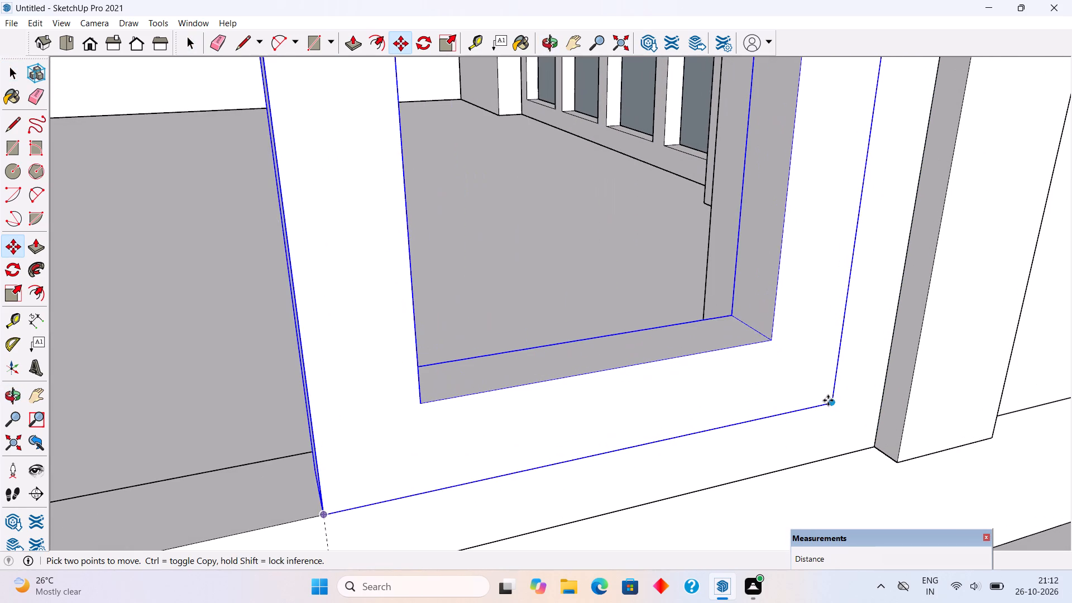
{"action": "type", "text": "1\""}
{"action": "key", "text": "Return"}
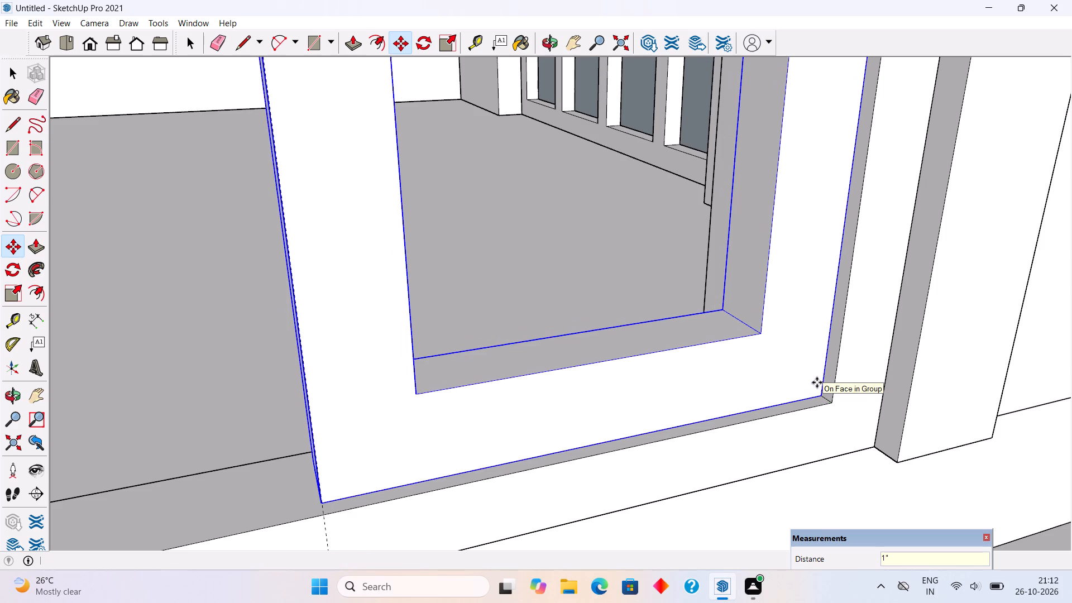
{"action": "key", "text": "space"}
Examine both recessed side frames and the whole arched window wall from the front.
{"action": "scroll", "coordinate": [817, 382], "scroll_direction": "down", "scroll_amount": 19}
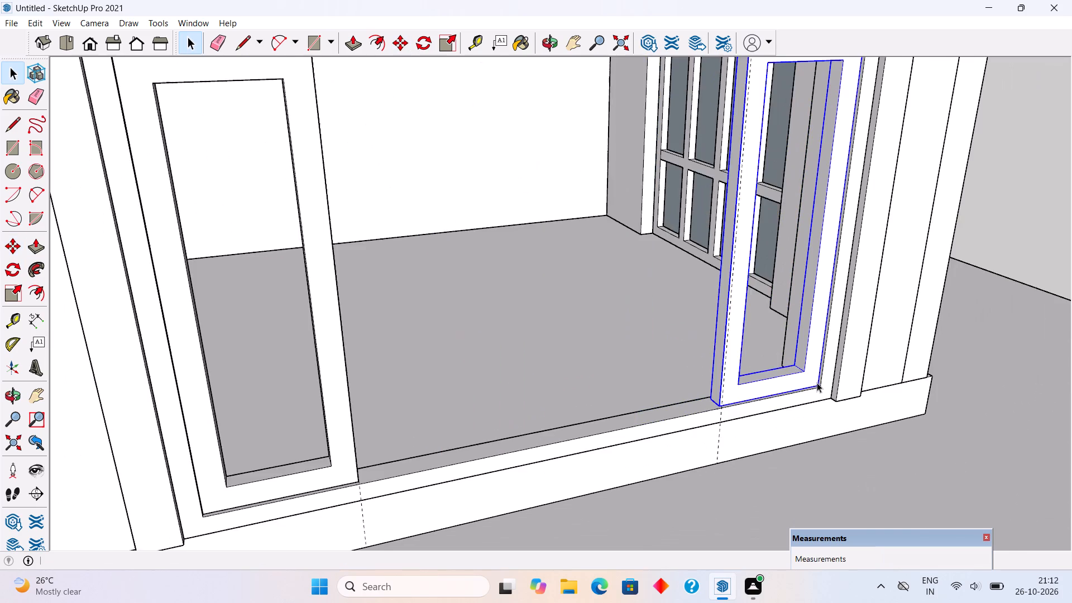
{"action": "scroll", "coordinate": [817, 382], "scroll_direction": "down", "scroll_amount": 3}
{"action": "left_click", "coordinate": [946, 291]}
{"action": "middle_click_drag", "start_coordinate": [954, 372], "coordinate": [877, 320]}
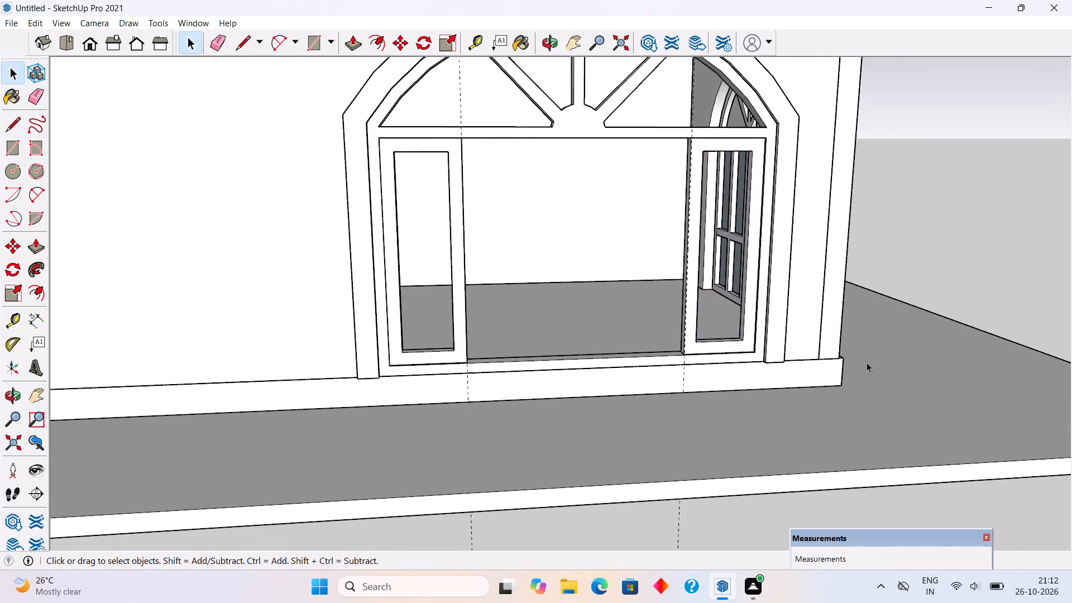
{"action": "scroll", "coordinate": [875, 390], "scroll_direction": "down", "scroll_amount": 5}
{"action": "middle_click_drag", "start_coordinate": [869, 409], "coordinate": [843, 371]}
{"action": "scroll", "coordinate": [837, 398], "scroll_direction": "down", "scroll_amount": 5}
{"action": "scroll", "coordinate": [781, 192], "scroll_direction": "up", "scroll_amount": 4}
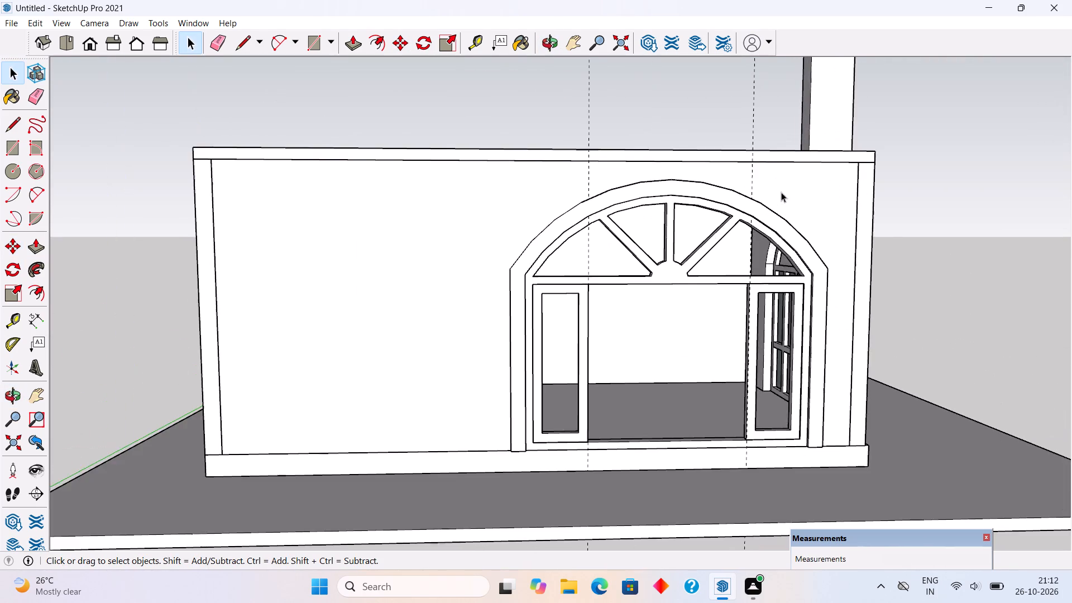
{"action": "middle_click_drag", "start_coordinate": [801, 234], "coordinate": [791, 203]}
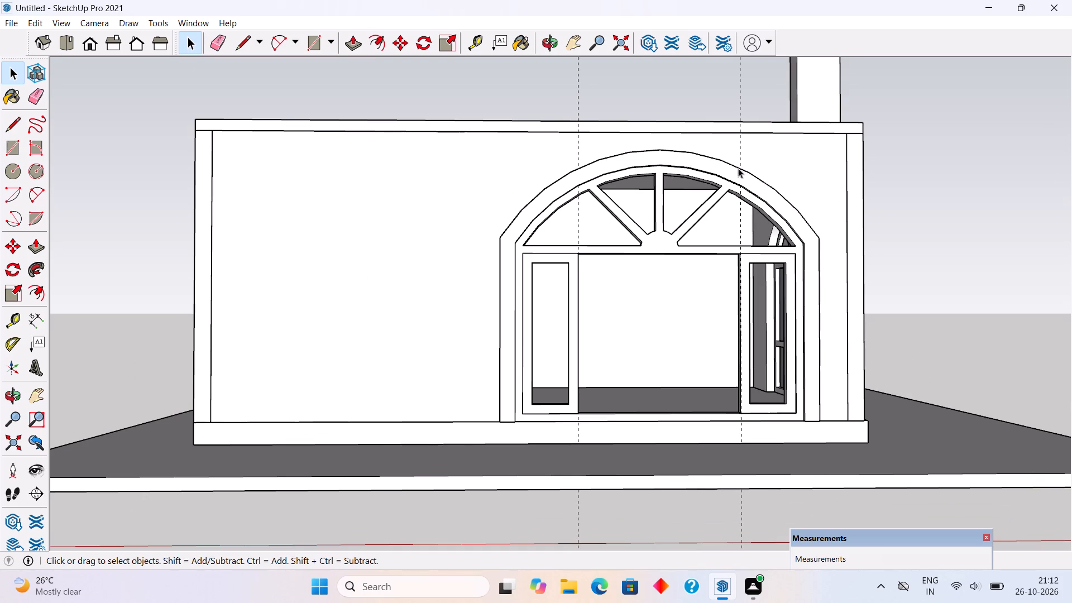
Draw lines over the leftmost fanlight opening's short inner end and along its bottom edge to the outer corner.
{"action": "scroll", "coordinate": [602, 219], "scroll_direction": "up", "scroll_amount": 4}
{"action": "middle_click_drag", "start_coordinate": [599, 271], "coordinate": [599, 296]}
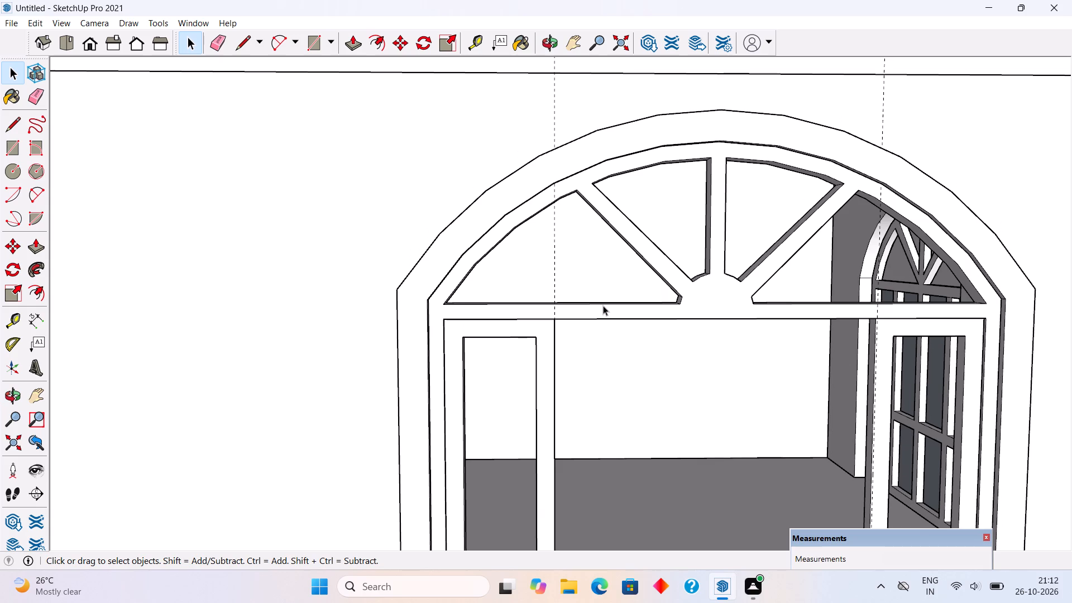
{"action": "middle_click_drag", "start_coordinate": [604, 306], "coordinate": [604, 354]}
{"action": "scroll", "coordinate": [604, 354], "scroll_direction": "up", "scroll_amount": 2}
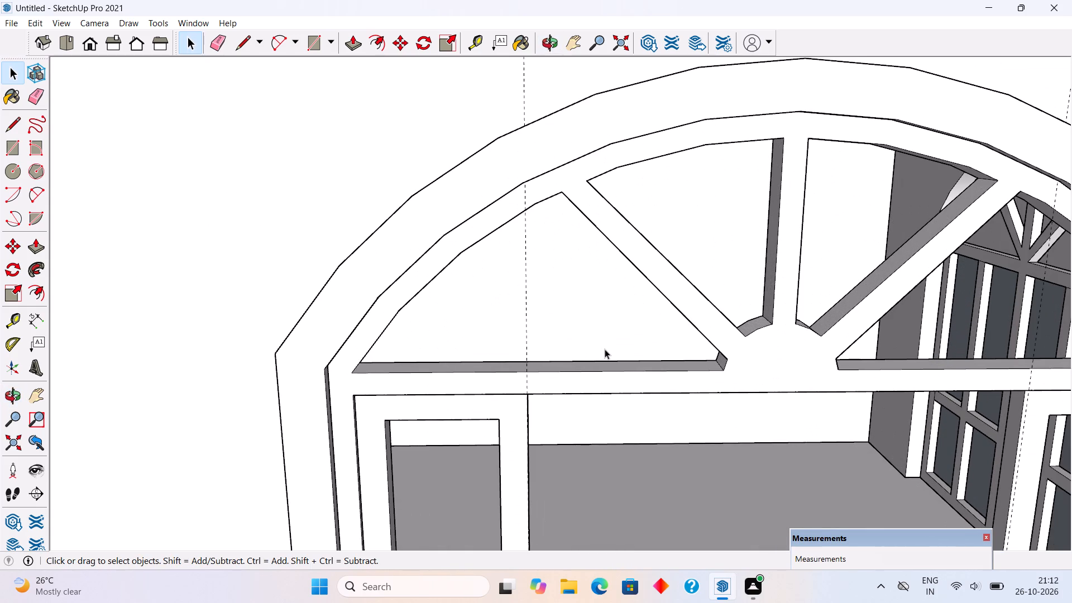
{"action": "key", "text": "l"}
{"action": "scroll", "coordinate": [737, 358], "scroll_direction": "up", "scroll_amount": 8}
{"action": "left_click", "coordinate": [722, 362]}
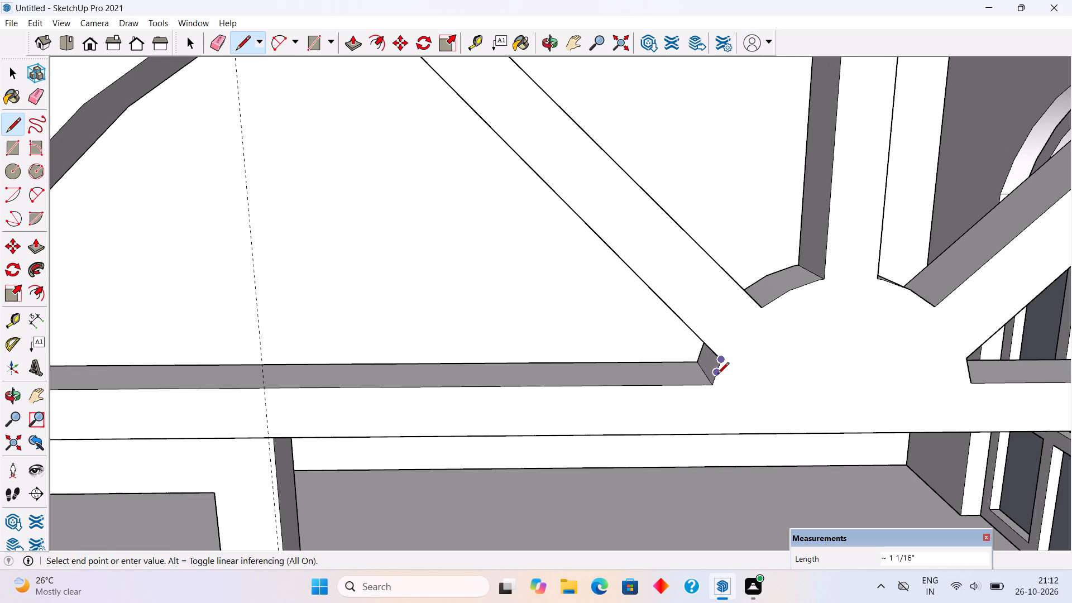
{"action": "scroll", "coordinate": [709, 385], "scroll_direction": "up", "scroll_amount": 5}
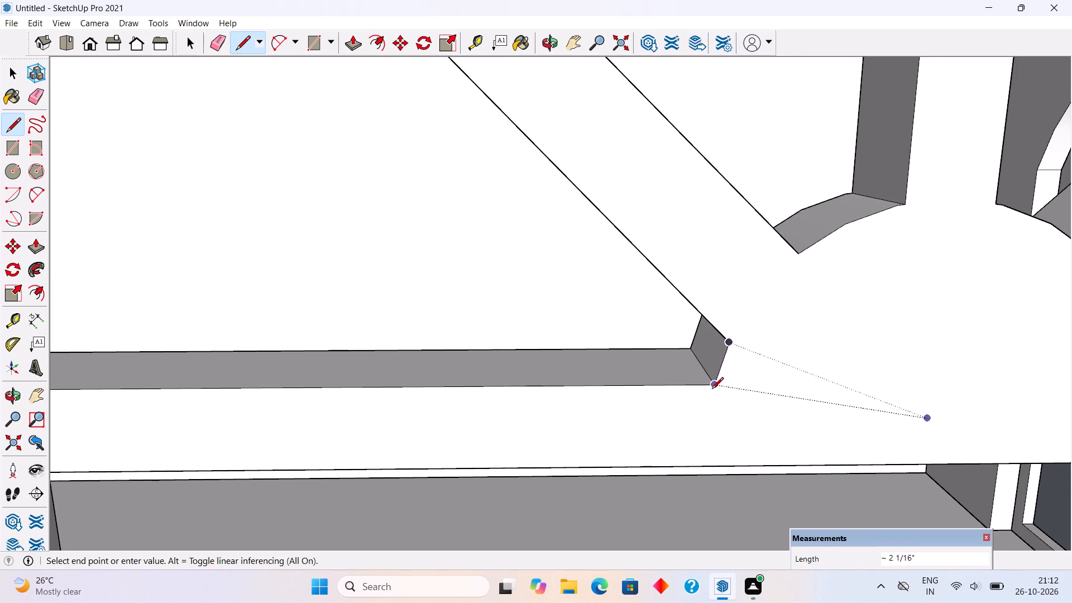
{"action": "left_click", "coordinate": [712, 390]}
{"action": "scroll", "coordinate": [572, 372], "scroll_direction": "down", "scroll_amount": 5}
{"action": "scroll", "coordinate": [451, 364], "scroll_direction": "down", "scroll_amount": 5}
{"action": "scroll", "coordinate": [401, 376], "scroll_direction": "down", "scroll_amount": 5}
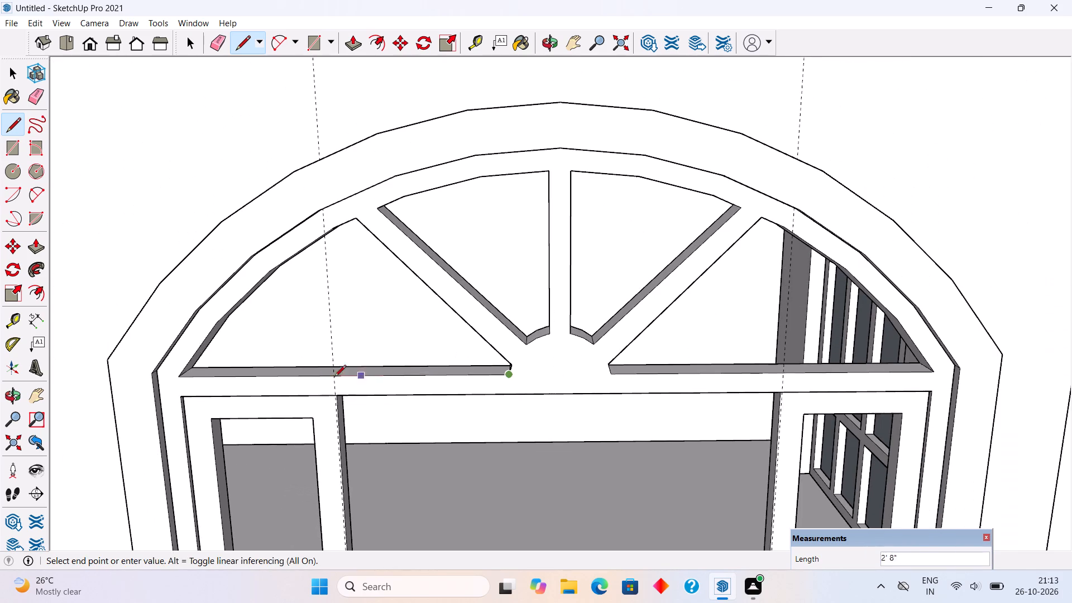
{"action": "left_click", "coordinate": [179, 382]}
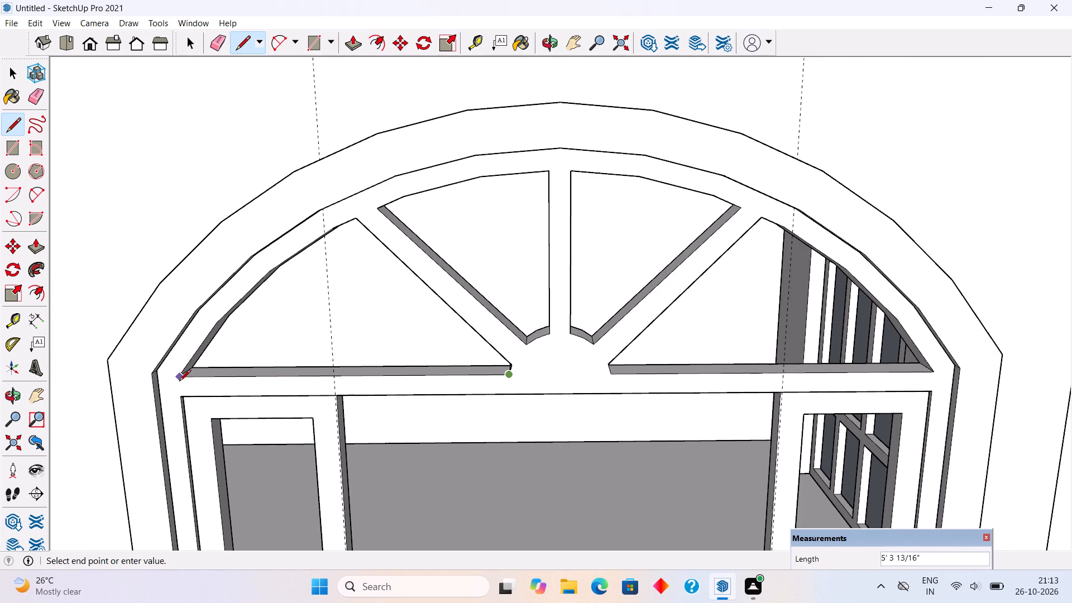
Close the leftmost fanlight opening with an arc of about 3 1/4" bulge along its curved edge and a line along its diagonal bar.
{"action": "key", "text": "a"}
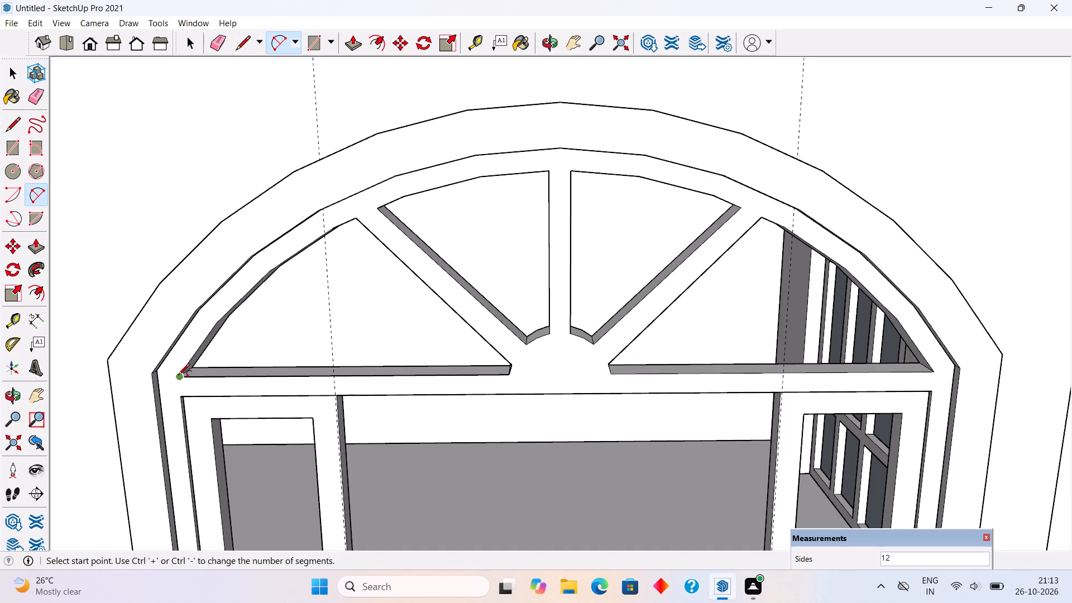
{"action": "left_click", "coordinate": [178, 376]}
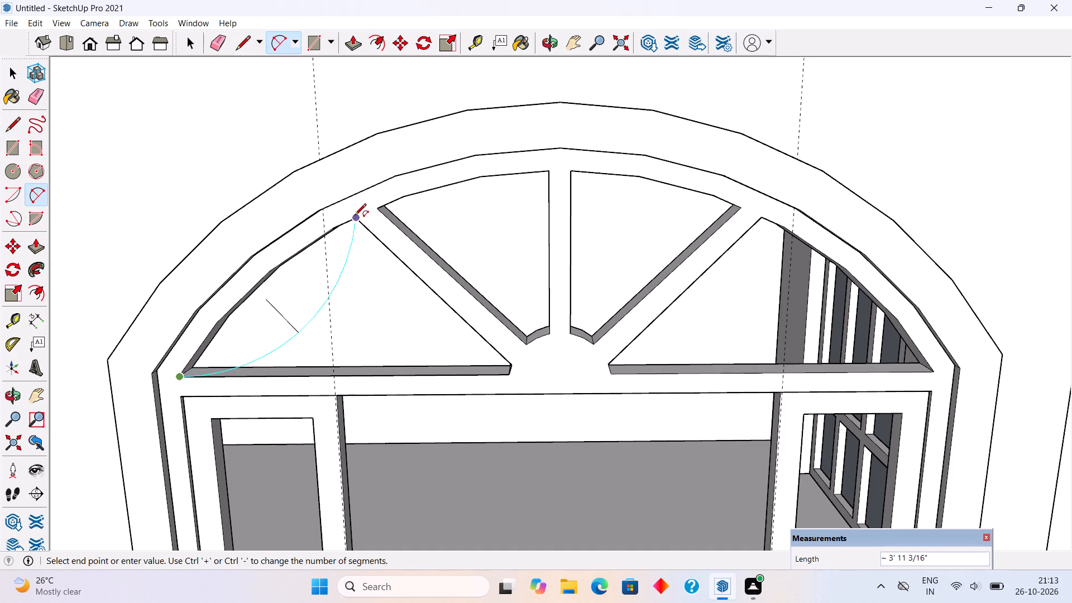
{"action": "left_click", "coordinate": [355, 216]}
{"action": "left_click", "coordinate": [261, 284]}
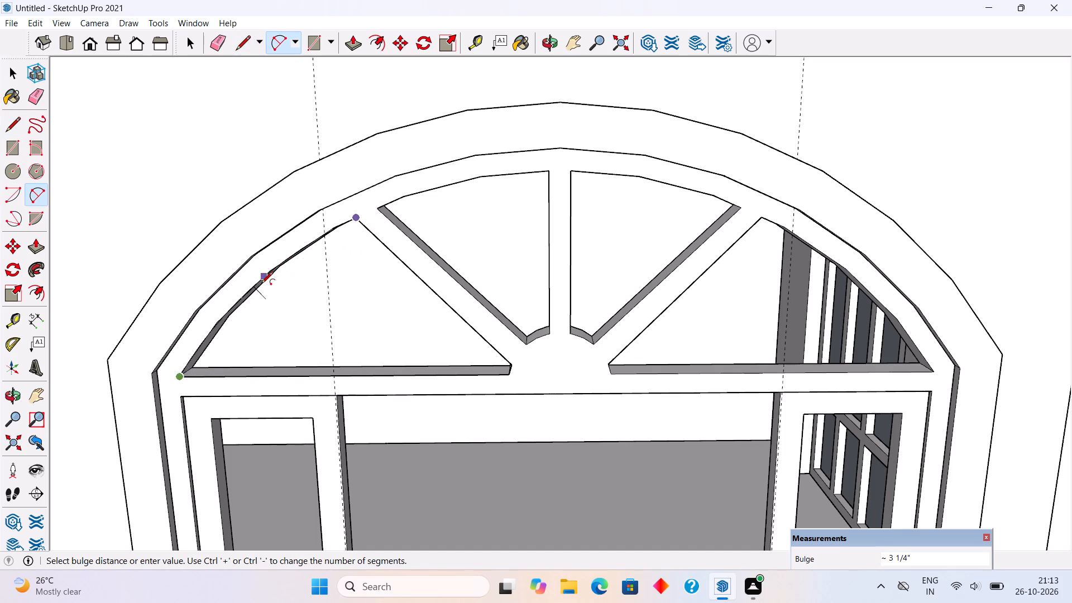
{"action": "key", "text": "l"}
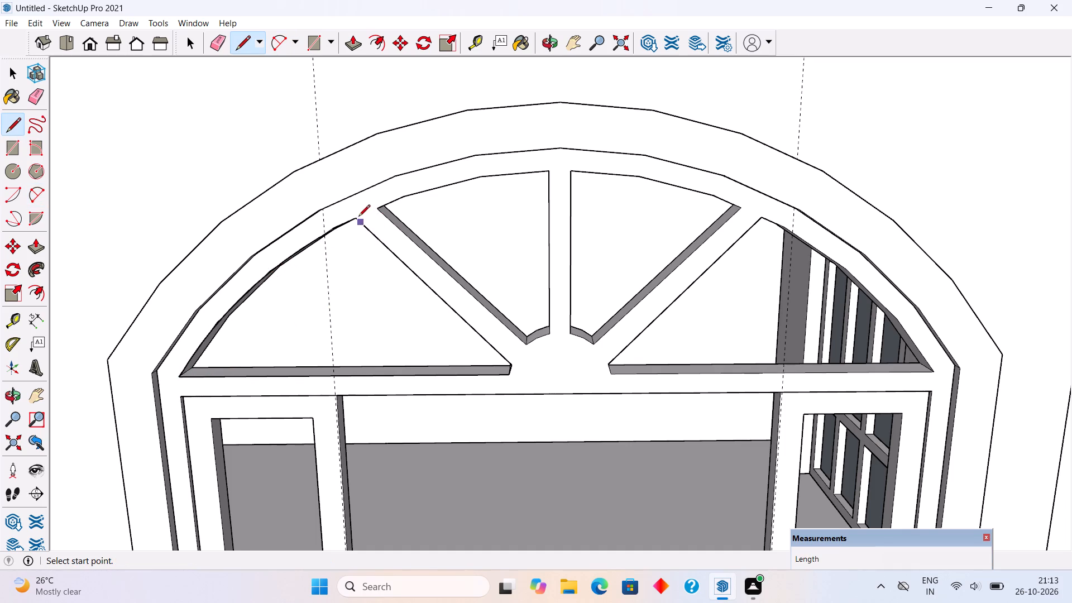
{"action": "left_click", "coordinate": [358, 217]}
{"action": "left_click", "coordinate": [506, 368]}
Trace lines on the second fanlight opening from the left, along the vertical bar, the small curved lower end and the diagonal bar.
{"action": "scroll", "coordinate": [519, 418], "scroll_direction": "down", "scroll_amount": 5}
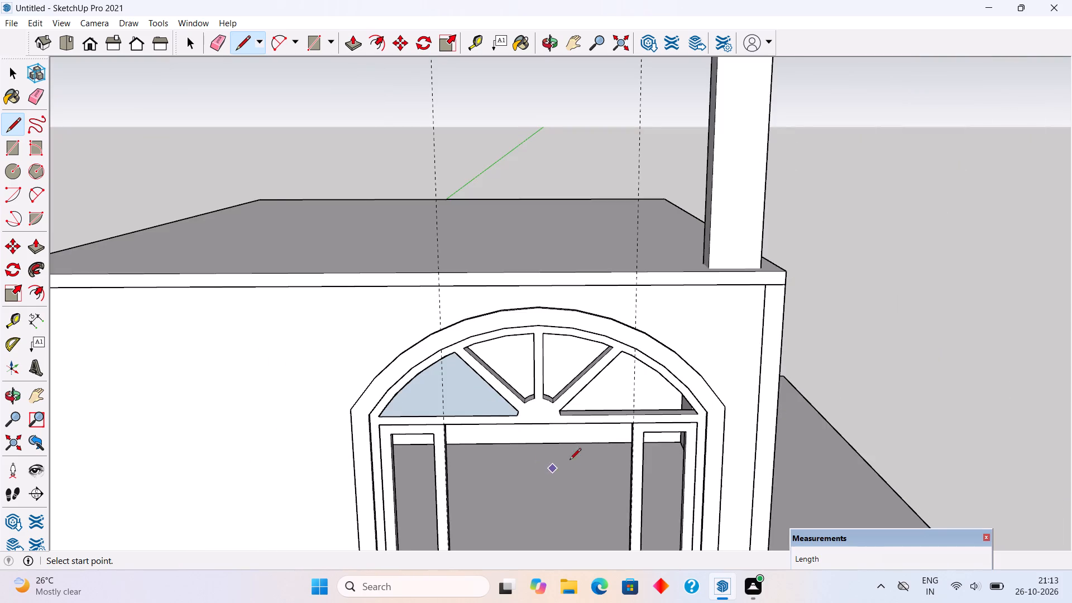
{"action": "scroll", "coordinate": [698, 382], "scroll_direction": "up", "scroll_amount": 5}
{"action": "scroll", "coordinate": [473, 409], "scroll_direction": "up", "scroll_amount": 1}
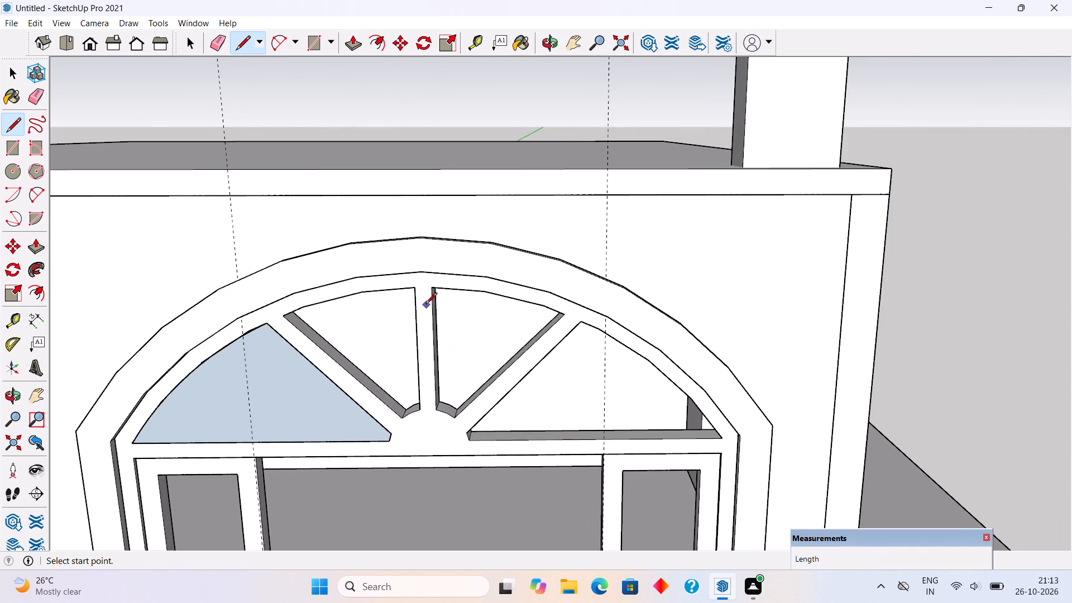
{"action": "scroll", "coordinate": [411, 312], "scroll_direction": "up", "scroll_amount": 4}
{"action": "left_click", "coordinate": [420, 240]}
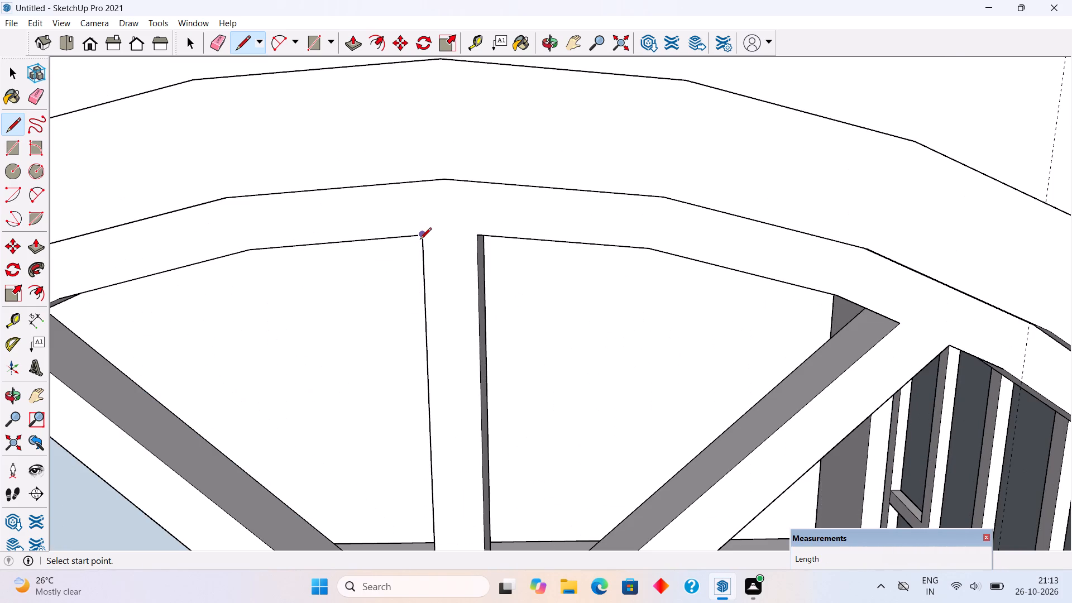
{"action": "scroll", "coordinate": [421, 256], "scroll_direction": "down", "scroll_amount": 5}
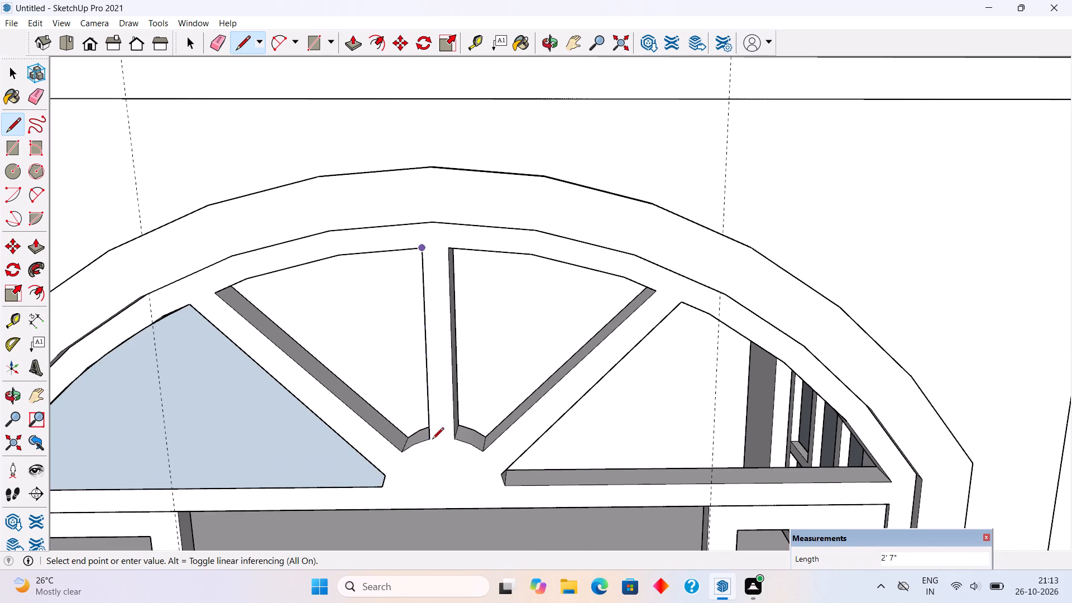
{"action": "left_click", "coordinate": [429, 442]}
{"action": "scroll", "coordinate": [413, 443], "scroll_direction": "up", "scroll_amount": 4}
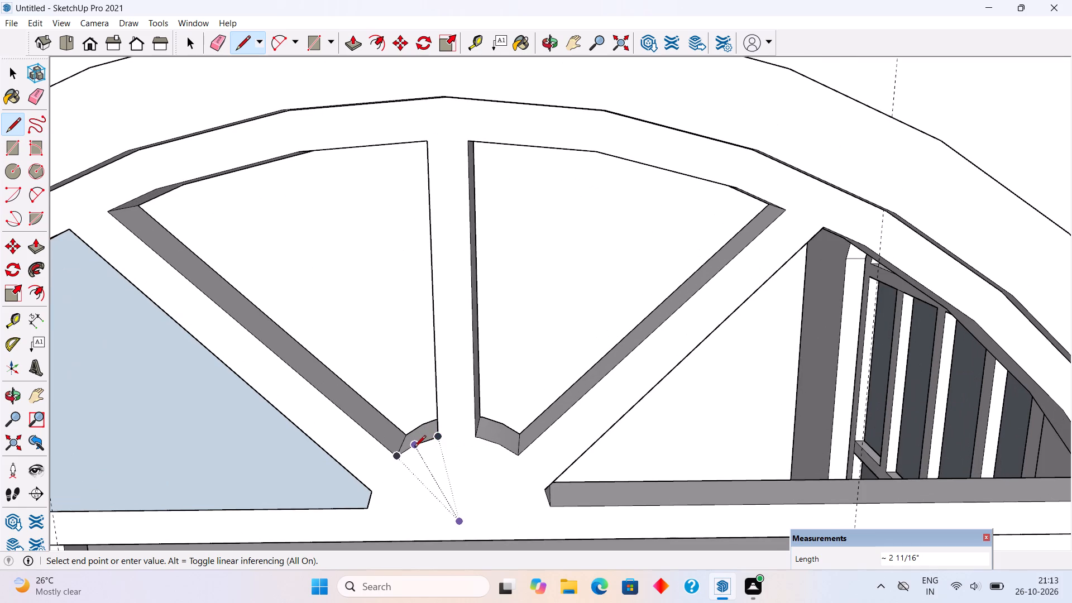
{"action": "left_click", "coordinate": [415, 449]}
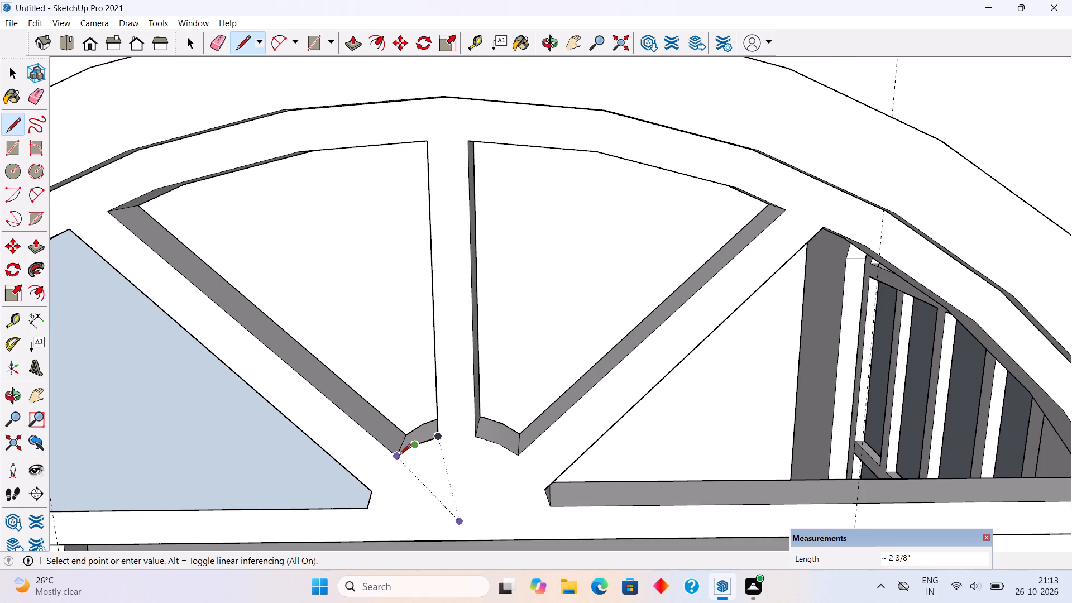
{"action": "left_click", "coordinate": [399, 456]}
{"action": "scroll", "coordinate": [359, 422], "scroll_direction": "down", "scroll_amount": 3}
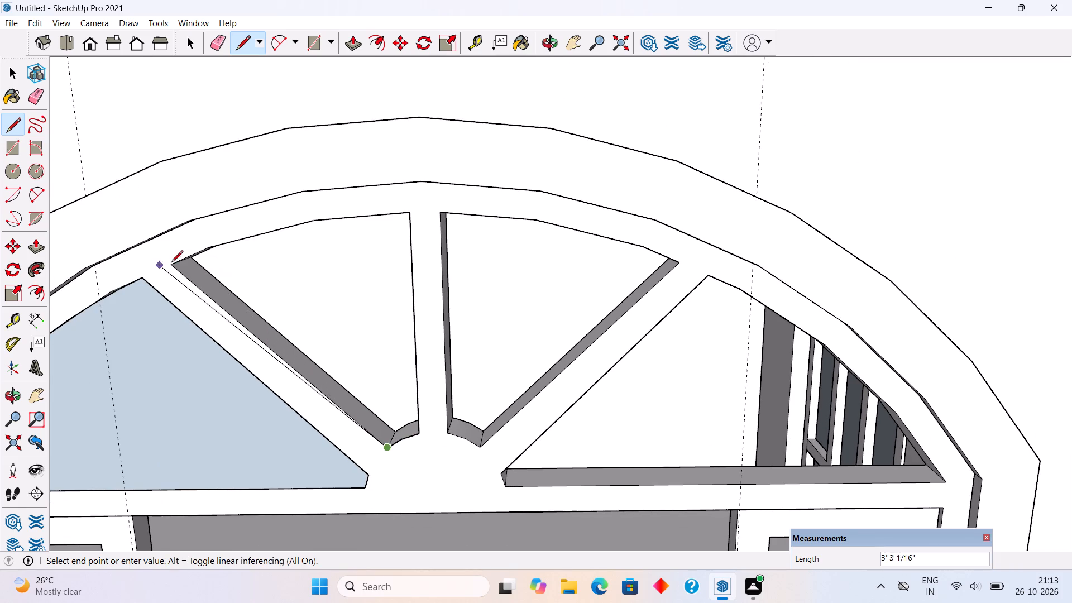
{"action": "left_click", "coordinate": [170, 269]}
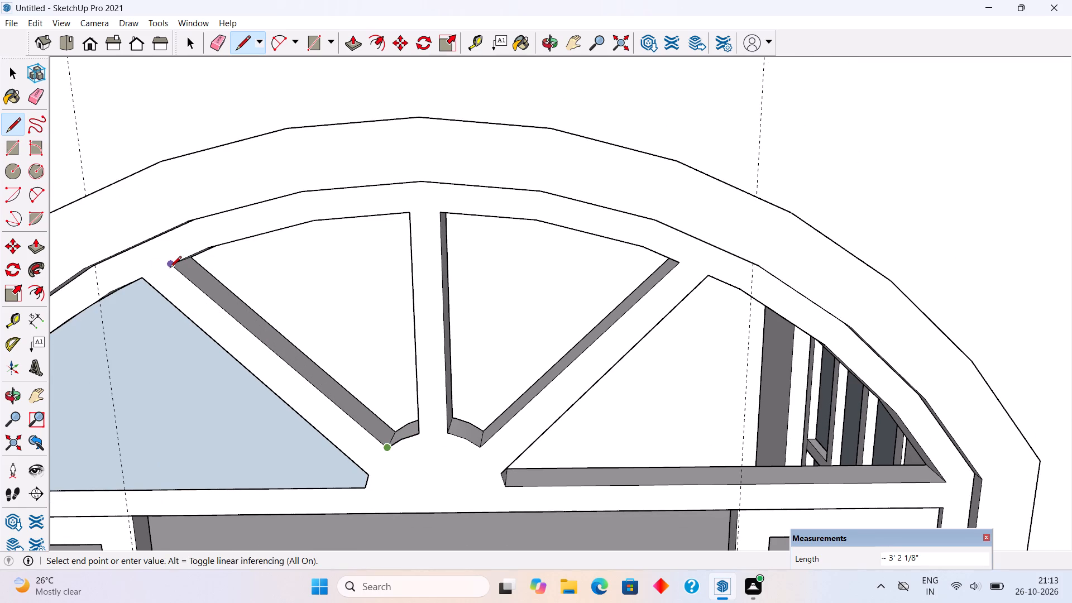
Close the second fanlight opening from the left with an arc of about 1 9/16" bulge along its curved top edge.
{"action": "key", "text": "a"}
{"action": "key", "text": "a"}
{"action": "key", "text": "a"}
{"action": "key", "text": "a"}
{"action": "key", "text": "a"}
{"action": "key", "text": "a"}
{"action": "left_click", "coordinate": [170, 269]}
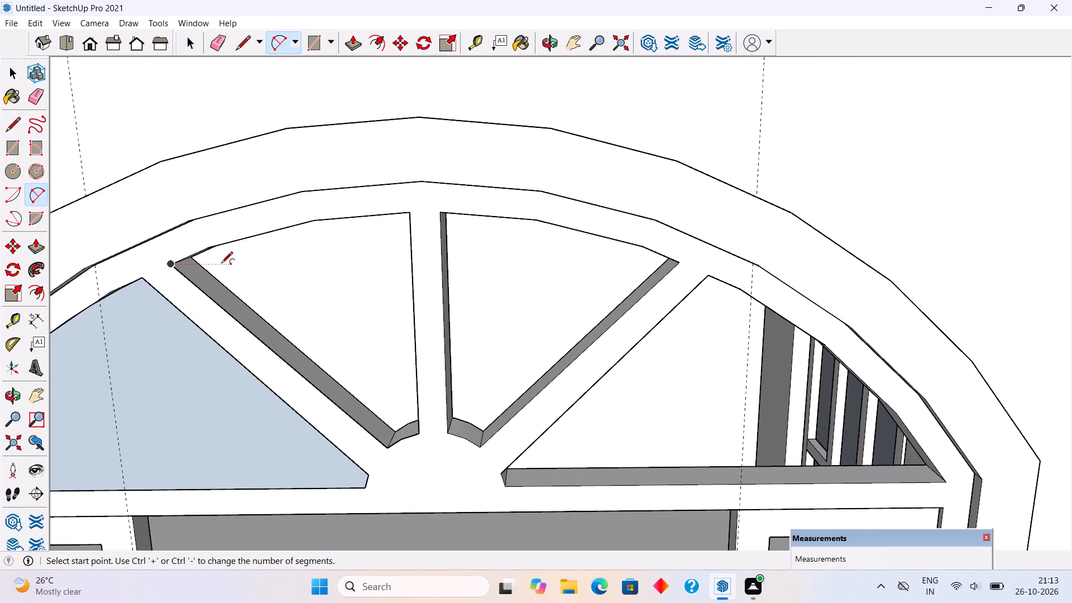
{"action": "left_click", "coordinate": [414, 215]}
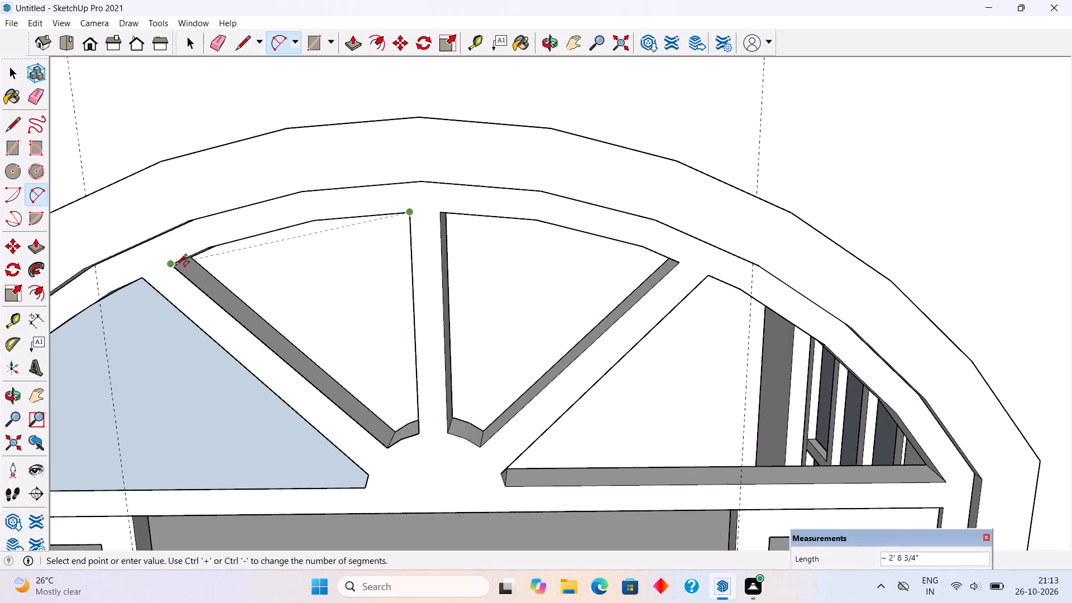
{"action": "left_click", "coordinate": [175, 266]}
{"action": "left_click", "coordinate": [302, 225]}
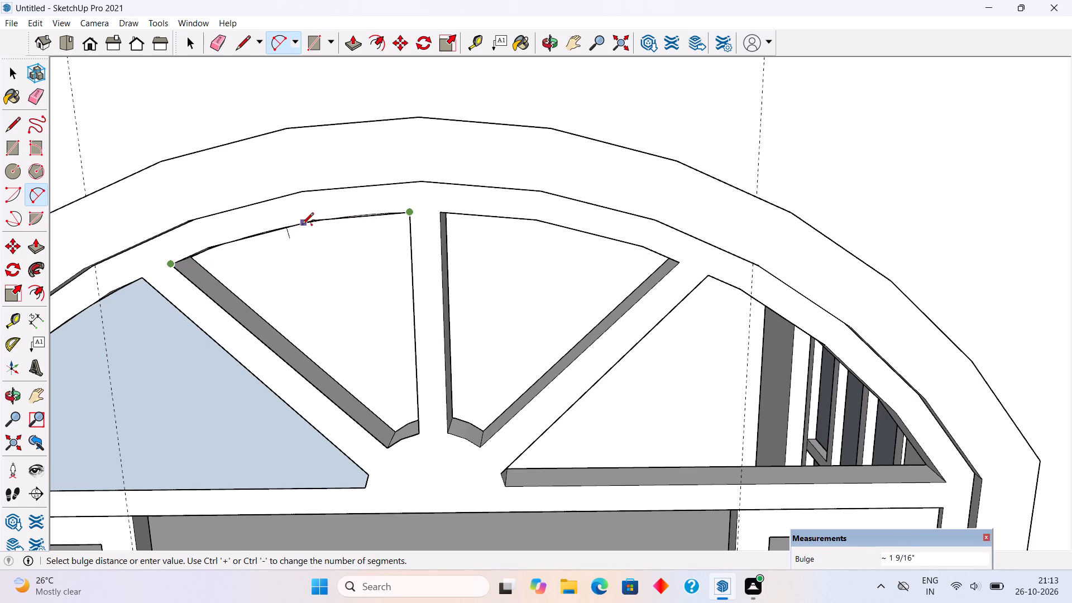
Trace lines on the third fanlight opening from the left, along the diagonal bar, the small curved lower end and the vertical bar.
{"action": "scroll", "coordinate": [303, 231], "scroll_direction": "down", "scroll_amount": 5}
{"action": "key", "text": "space"}
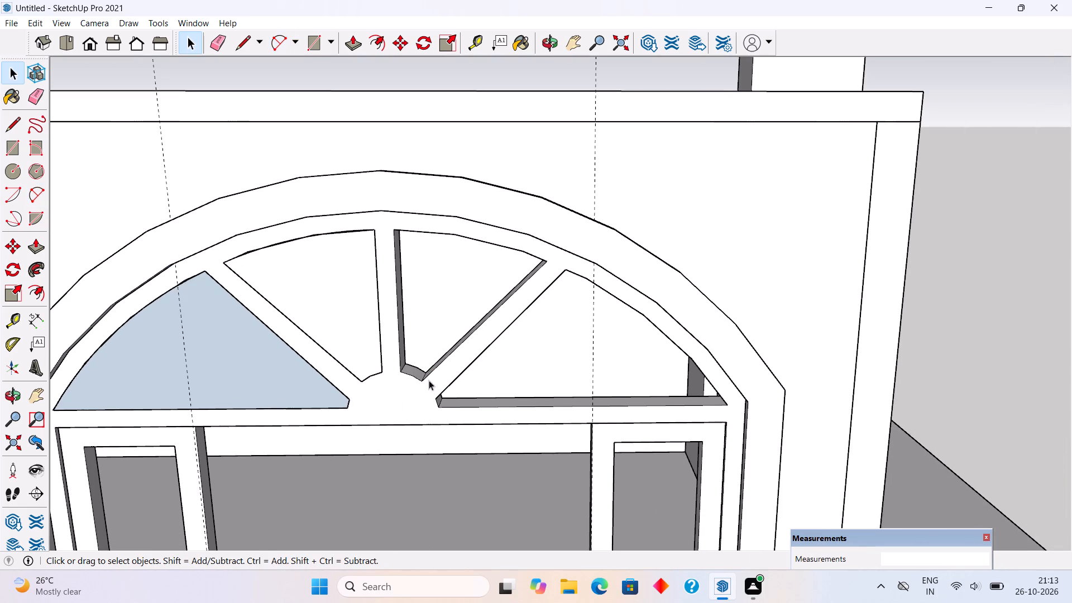
{"action": "middle_click_drag", "start_coordinate": [439, 398], "coordinate": [591, 418]}
{"action": "scroll", "coordinate": [883, 357], "scroll_direction": "up", "scroll_amount": 3}
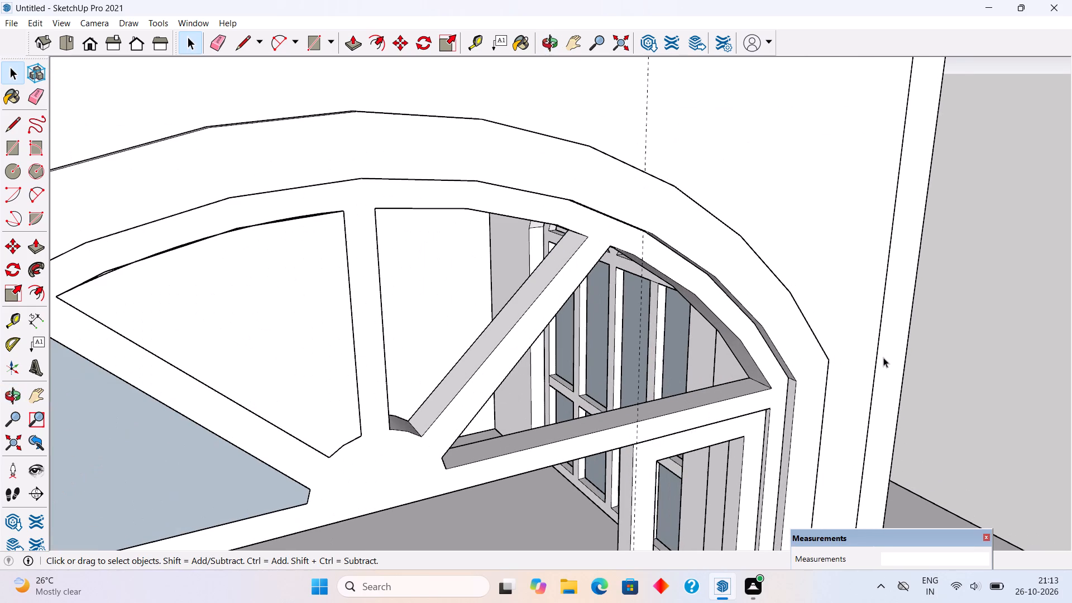
{"action": "key", "text": "l"}
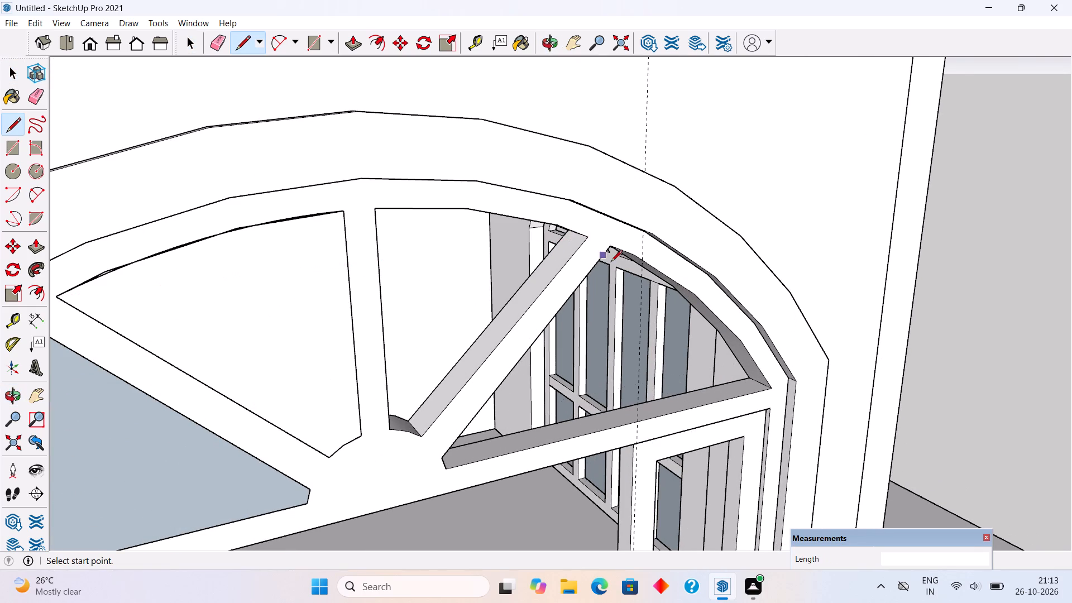
{"action": "scroll", "coordinate": [611, 262], "scroll_direction": "up", "scroll_amount": 4}
{"action": "scroll", "coordinate": [607, 256], "scroll_direction": "down", "scroll_amount": 4}
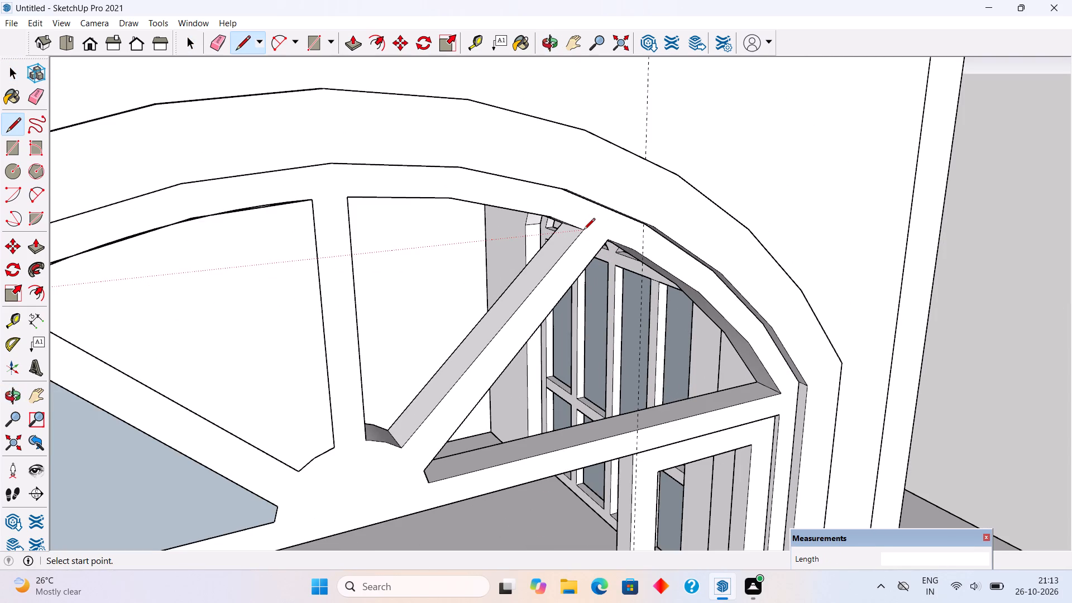
{"action": "left_click", "coordinate": [583, 231]}
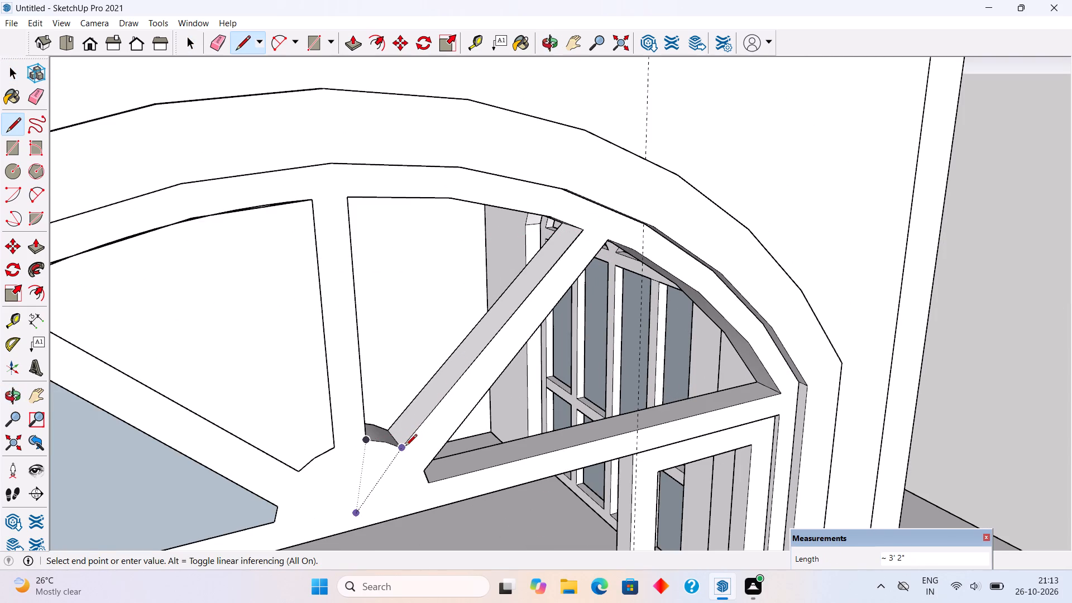
{"action": "left_click", "coordinate": [405, 447]}
{"action": "scroll", "coordinate": [390, 447], "scroll_direction": "up", "scroll_amount": 9}
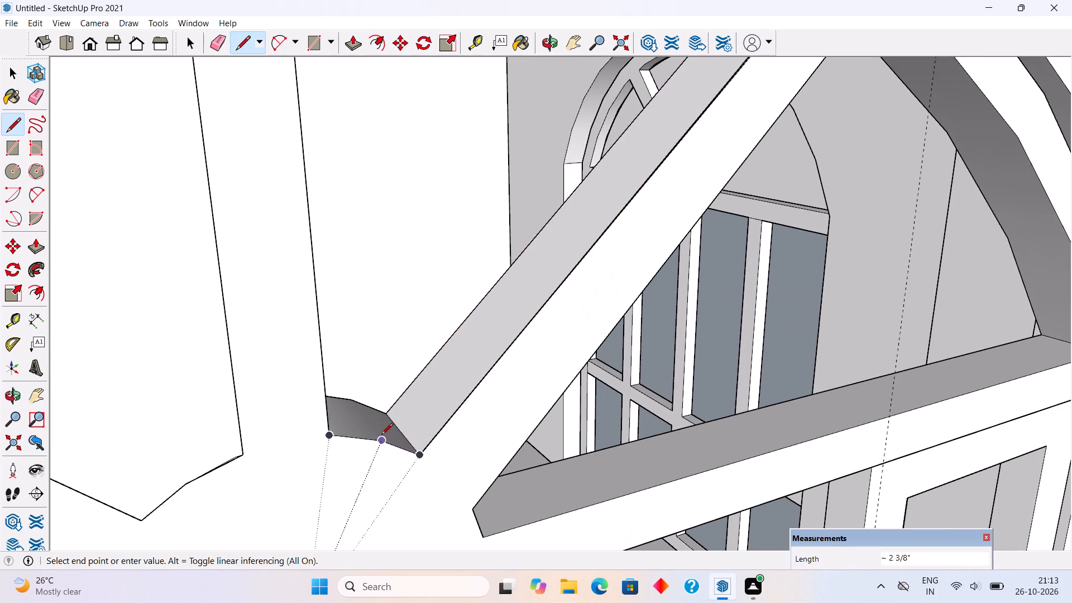
{"action": "left_click", "coordinate": [381, 441]}
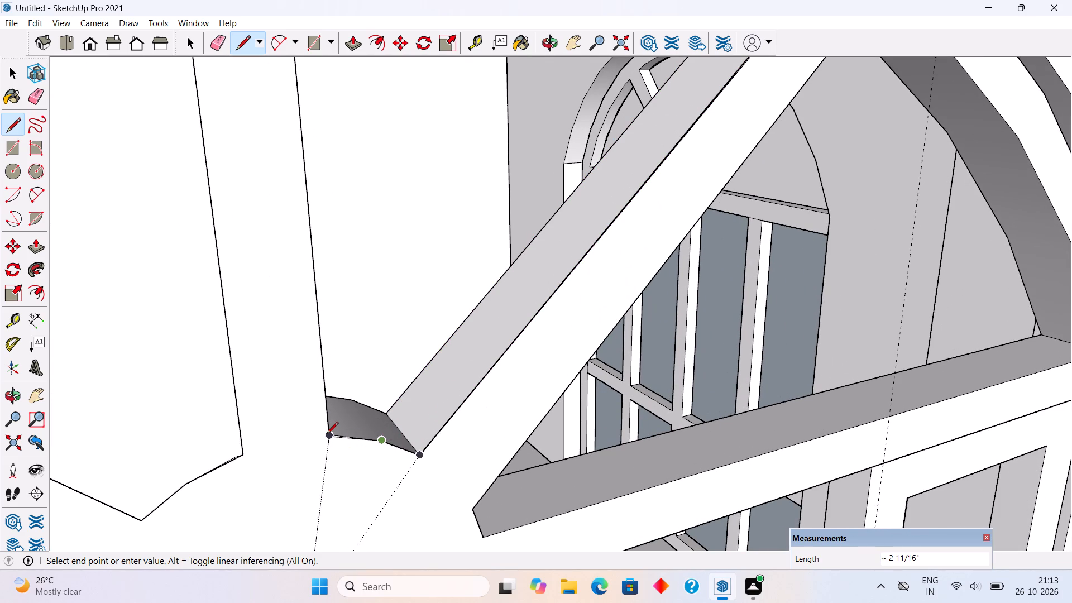
{"action": "left_click", "coordinate": [327, 434]}
{"action": "scroll", "coordinate": [328, 430], "scroll_direction": "down", "scroll_amount": 13}
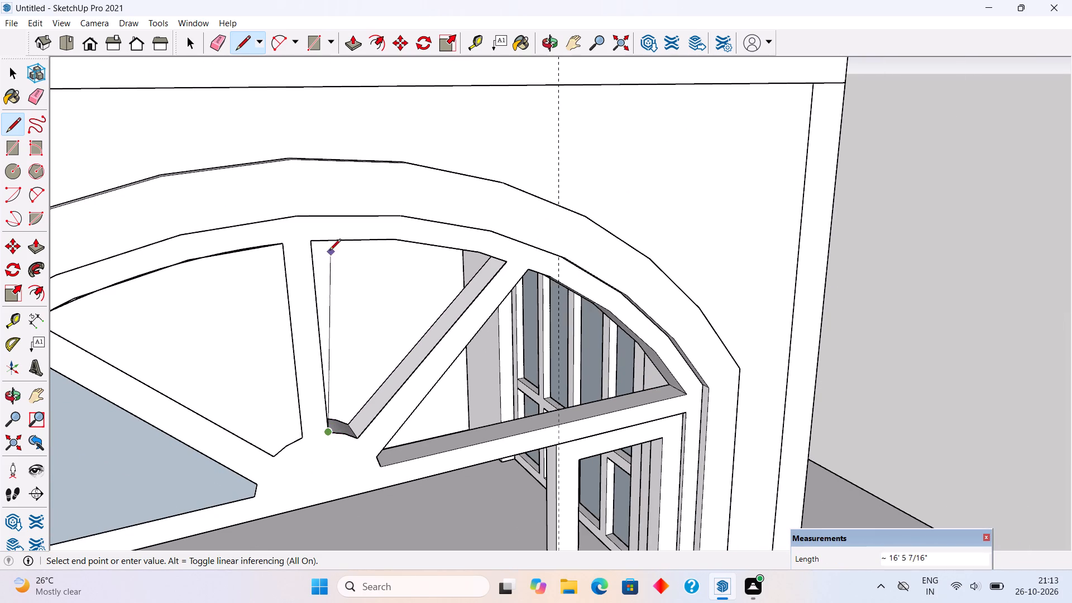
{"action": "left_click", "coordinate": [310, 244]}
Close the third fanlight opening from the left with an arc of about 1 1/4" bulge along its curved top edge.
{"action": "key", "text": "a"}
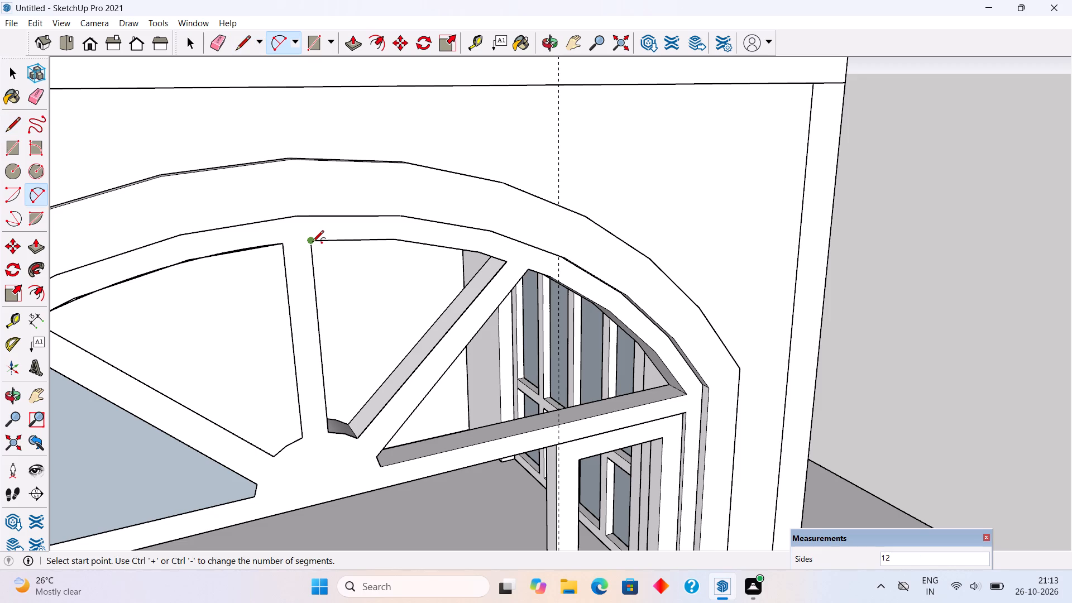
{"action": "left_click", "coordinate": [312, 243]}
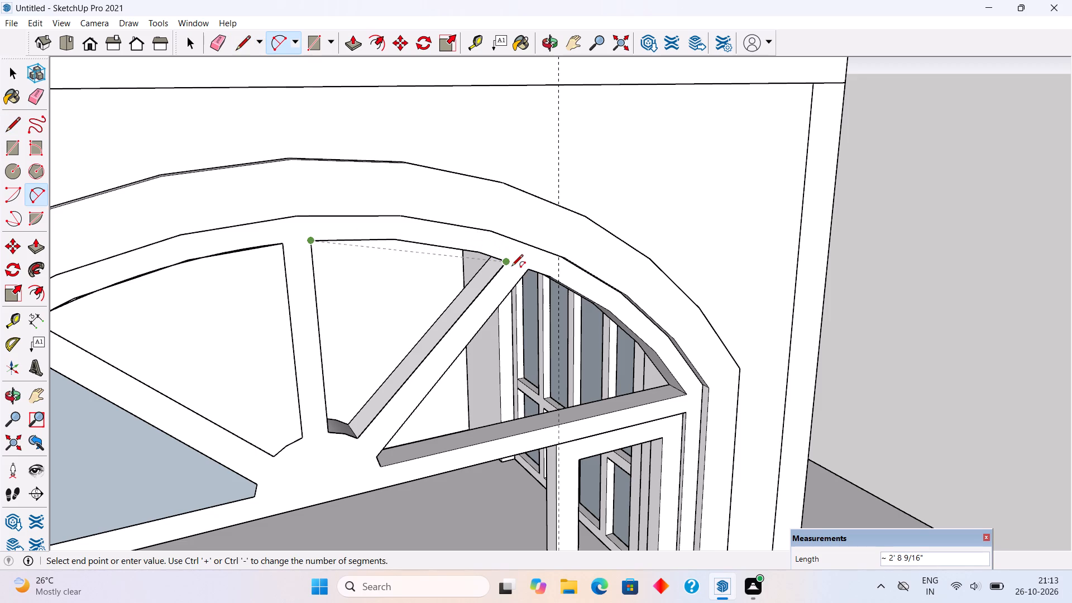
{"action": "left_click", "coordinate": [506, 265]}
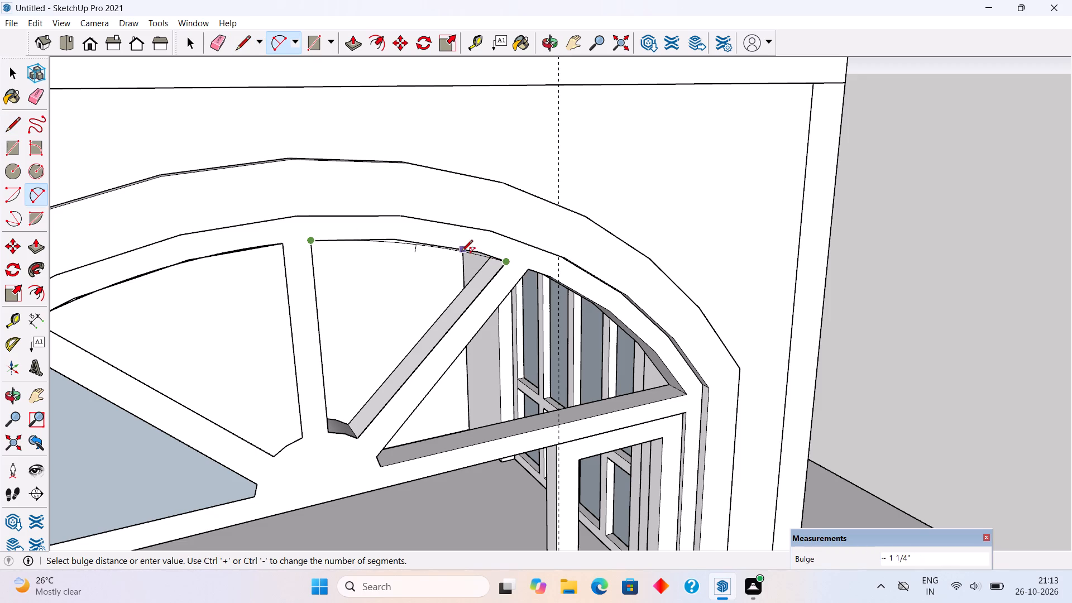
{"action": "left_click", "coordinate": [457, 248]}
Draw an arc of about 2 3/4" bulge along the rightmost fanlight opening's curved outer edge.
{"action": "scroll", "coordinate": [438, 392], "scroll_direction": "down", "scroll_amount": 4}
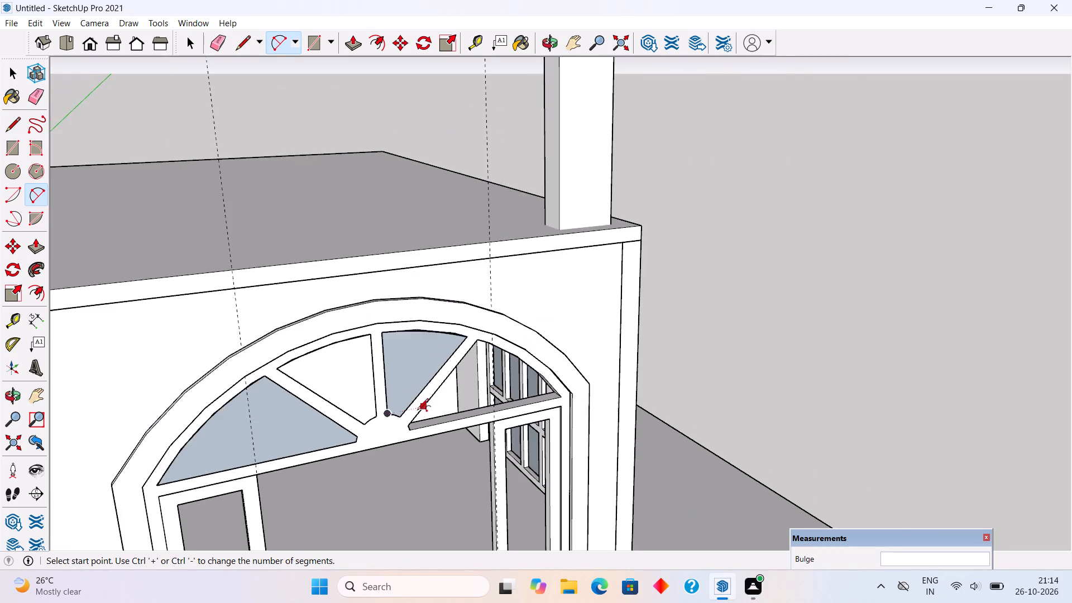
{"action": "scroll", "coordinate": [411, 414], "scroll_direction": "down", "scroll_amount": 4}
{"action": "scroll", "coordinate": [555, 454], "scroll_direction": "up", "scroll_amount": 6}
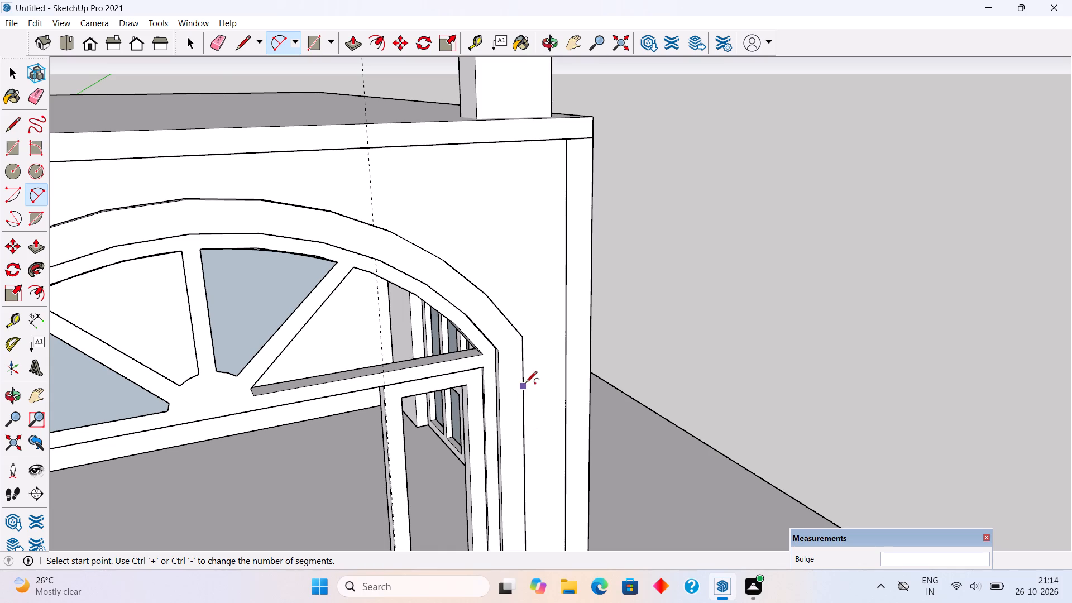
{"action": "middle_click_drag", "start_coordinate": [478, 377], "coordinate": [487, 341]}
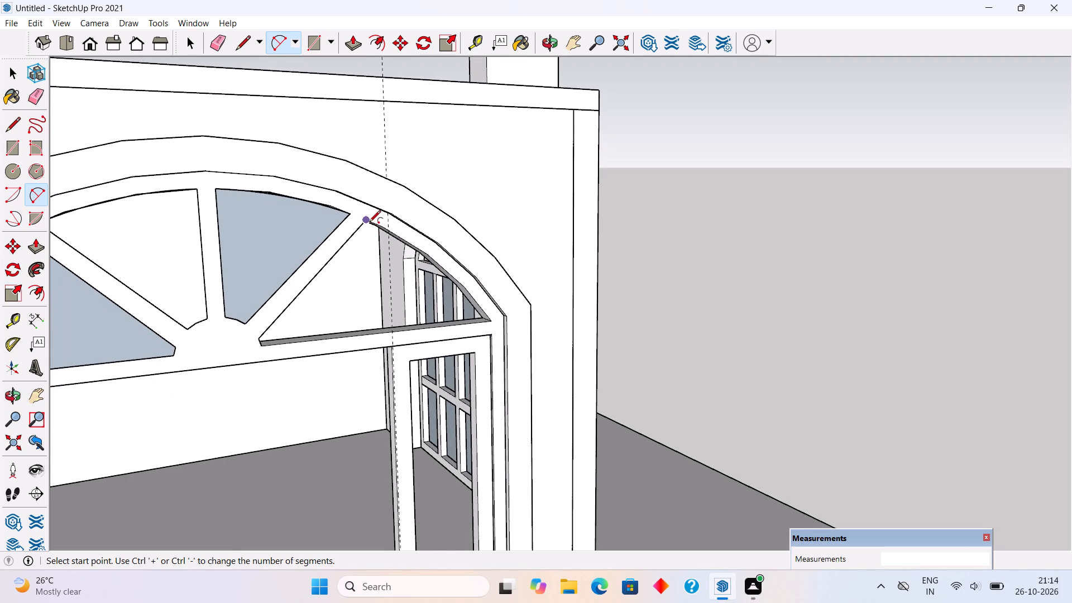
{"action": "left_click", "coordinate": [369, 222]}
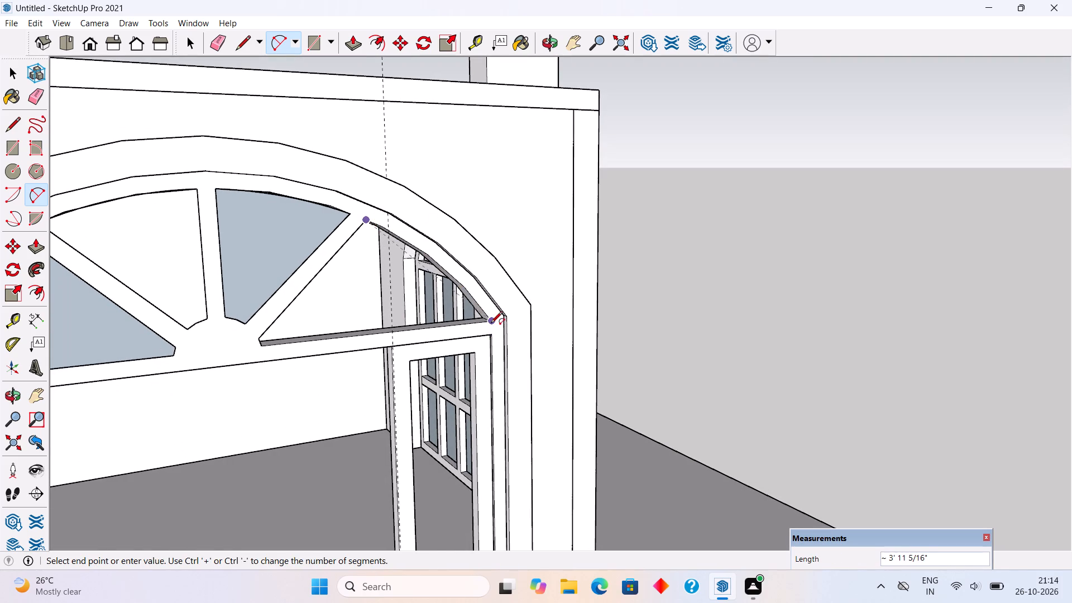
{"action": "left_click", "coordinate": [491, 324]}
{"action": "left_click", "coordinate": [463, 287]}
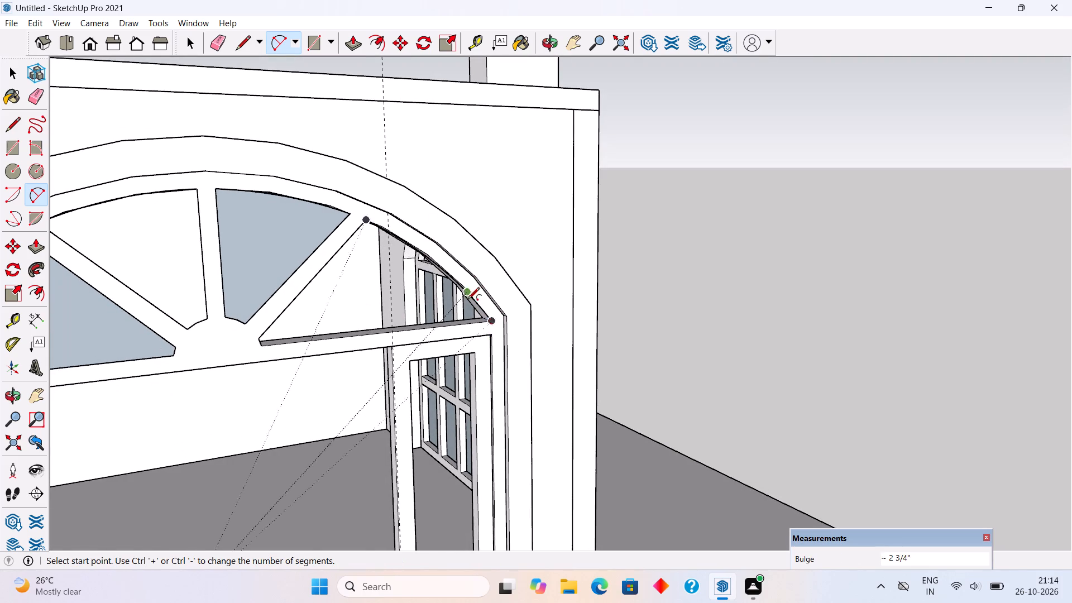
Close the rightmost fanlight opening with lines along its bottom edge, short inner end and diagonal bar.
{"action": "key", "text": "l"}
{"action": "left_click", "coordinate": [489, 323]}
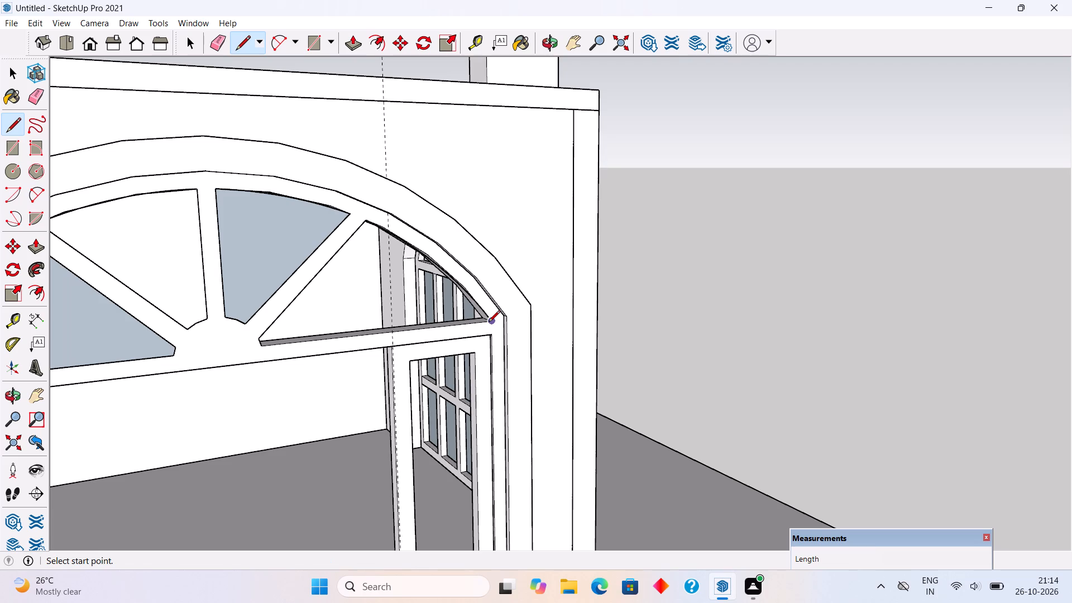
{"action": "left_click", "coordinate": [267, 346]}
{"action": "scroll", "coordinate": [242, 344], "scroll_direction": "up", "scroll_amount": 15}
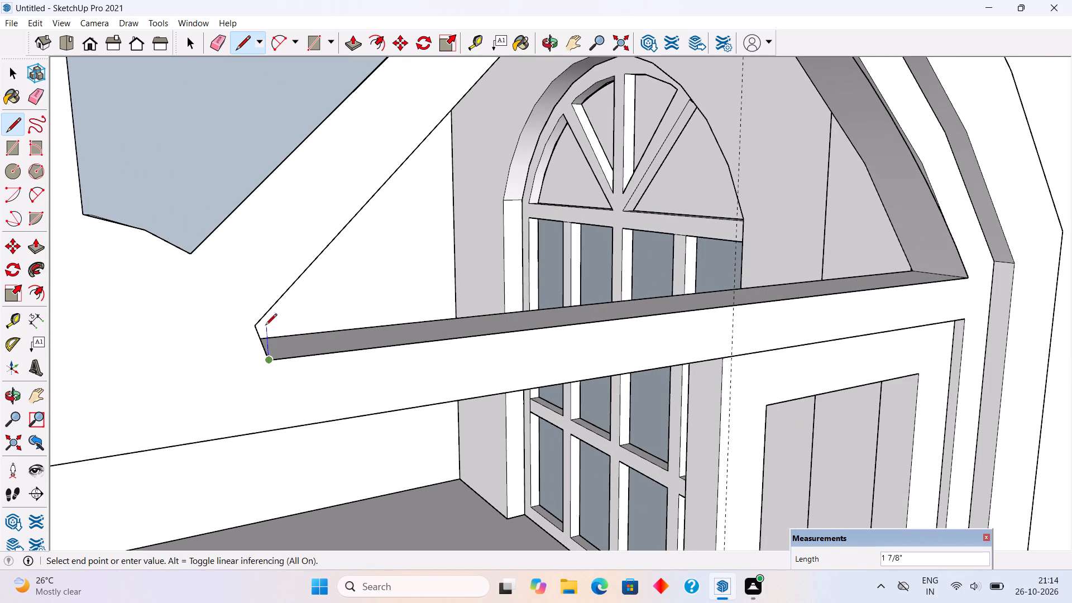
{"action": "left_click", "coordinate": [256, 323]}
{"action": "scroll", "coordinate": [274, 319], "scroll_direction": "down", "scroll_amount": 10}
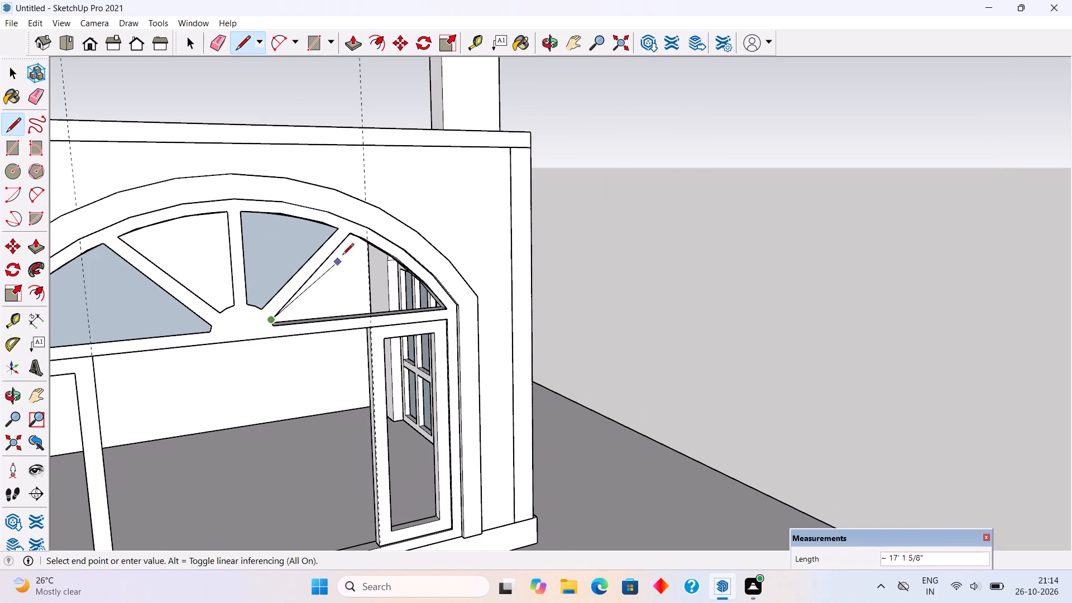
{"action": "left_click", "coordinate": [352, 234]}
{"action": "key", "text": "space"}
{"action": "scroll", "coordinate": [578, 321], "scroll_direction": "down", "scroll_amount": 4}
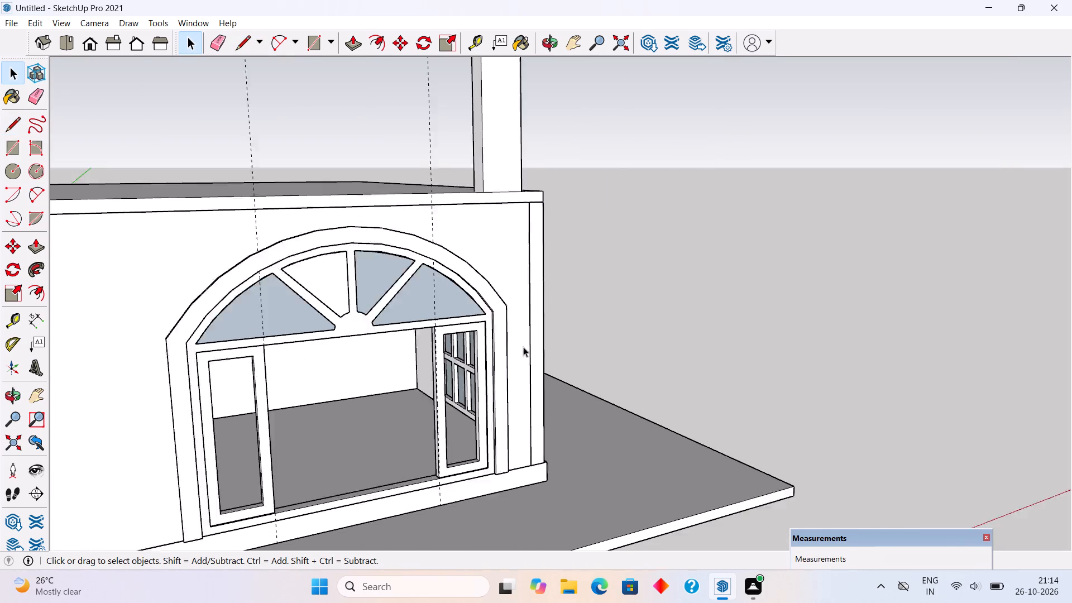
Remove the roof slab from on top of the walls to open up the rooms below.
{"action": "scroll", "coordinate": [523, 347], "scroll_direction": "down", "scroll_amount": 1}
{"action": "left_click", "coordinate": [389, 289]}
{"action": "middle_click_drag", "start_coordinate": [395, 303], "coordinate": [773, 275]}
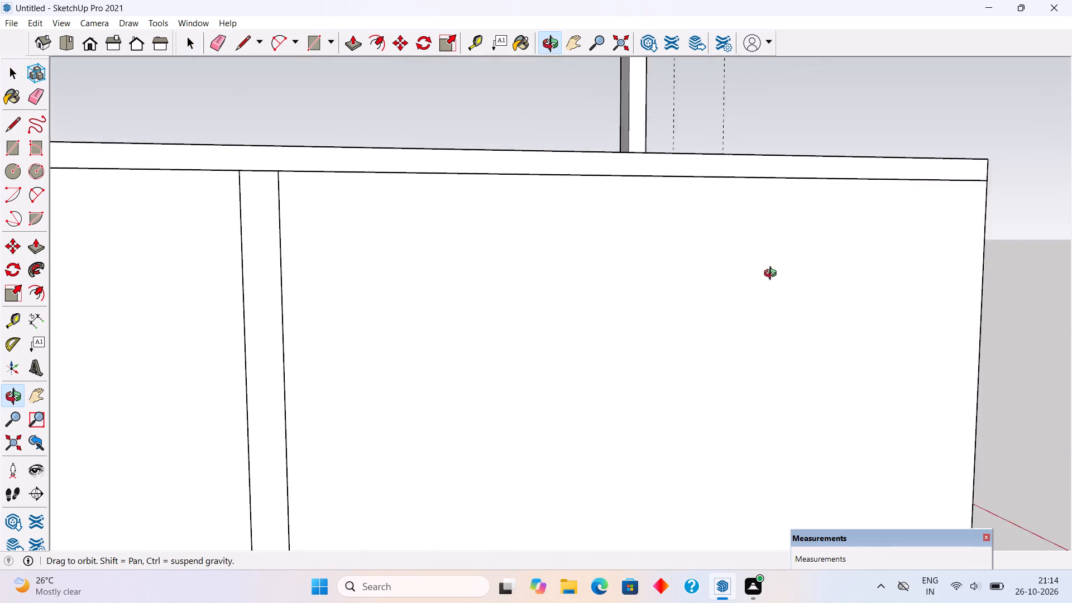
{"action": "middle_click_drag", "start_coordinate": [773, 275], "coordinate": [498, 281]}
{"action": "left_click", "coordinate": [443, 212]}
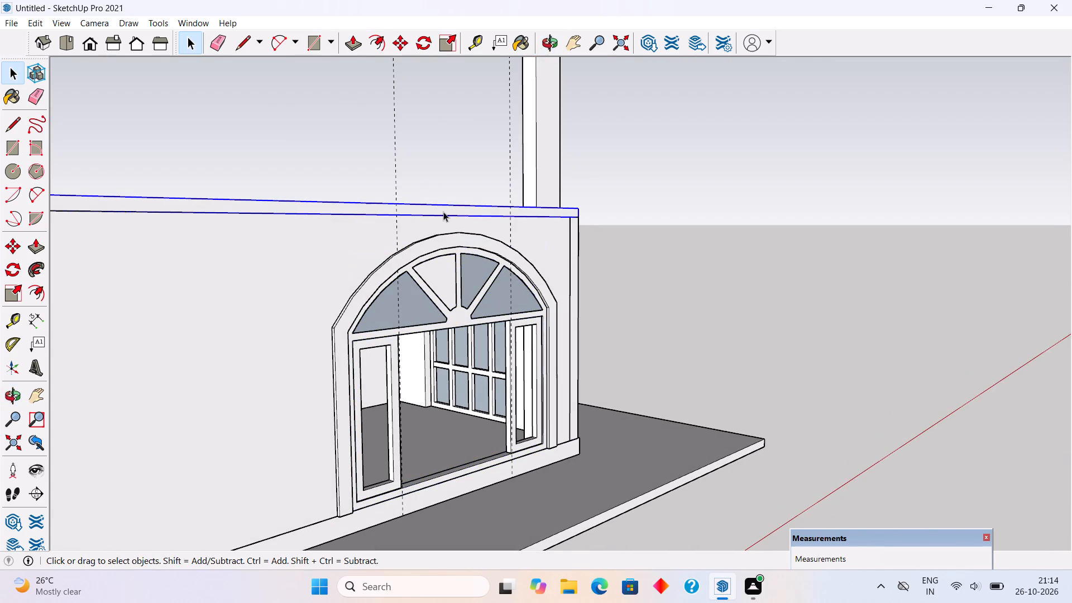
{"action": "right_click", "coordinate": [443, 212]}
{"action": "left_click", "coordinate": [466, 242]}
Make separate groups of the leftmost fanlight pane and the second pane from the left, each with its edges.
{"action": "middle_click_drag", "start_coordinate": [472, 287], "coordinate": [851, 380]}
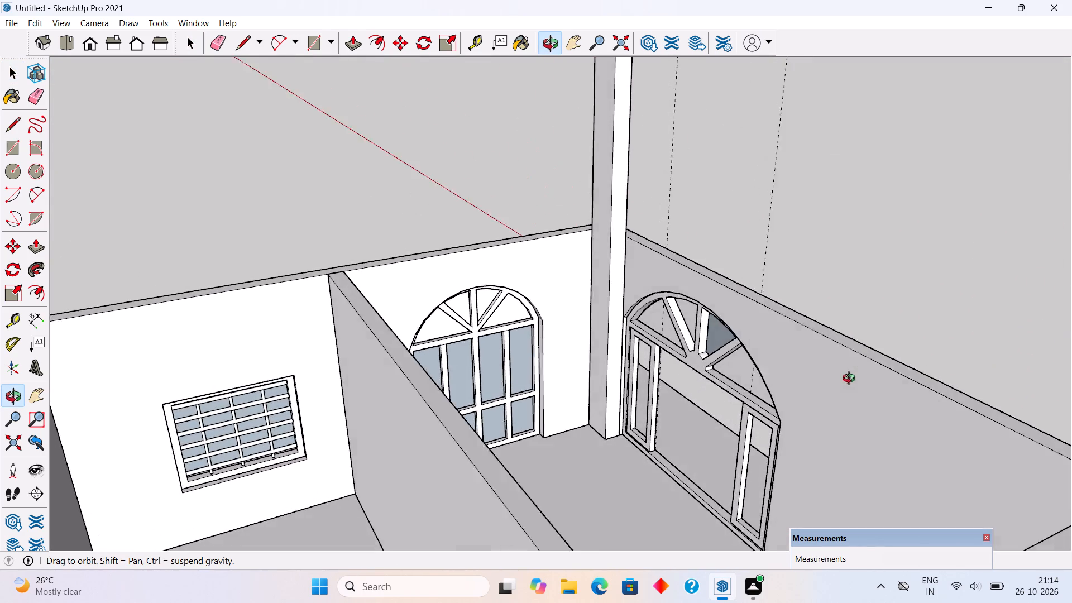
{"action": "middle_click_drag", "start_coordinate": [851, 380], "coordinate": [853, 362]}
{"action": "scroll", "coordinate": [731, 372], "scroll_direction": "up", "scroll_amount": 13}
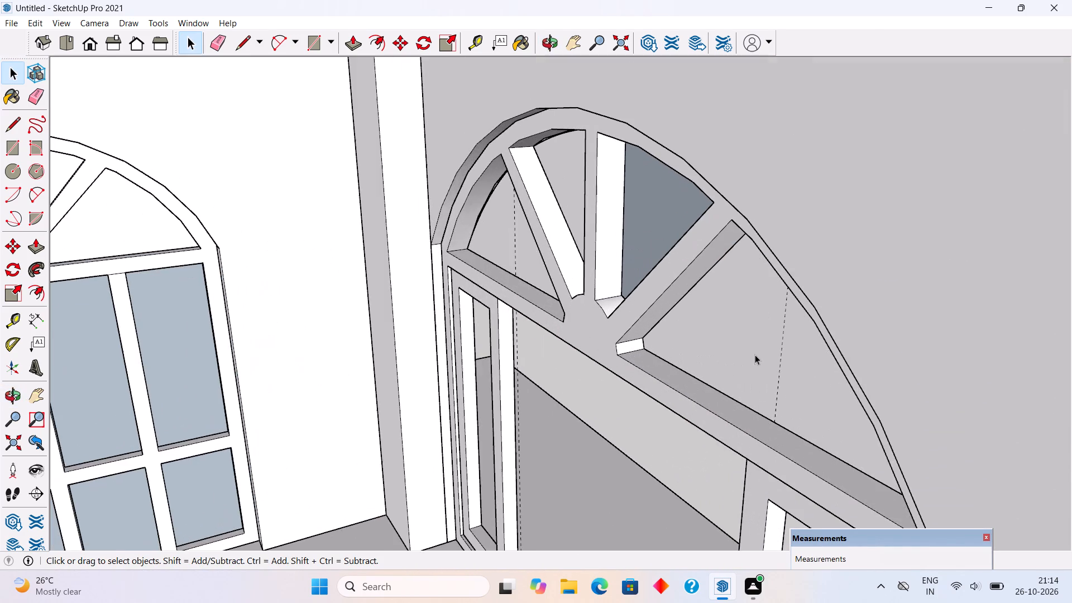
{"action": "middle_click_drag", "start_coordinate": [836, 354], "coordinate": [381, 374]}
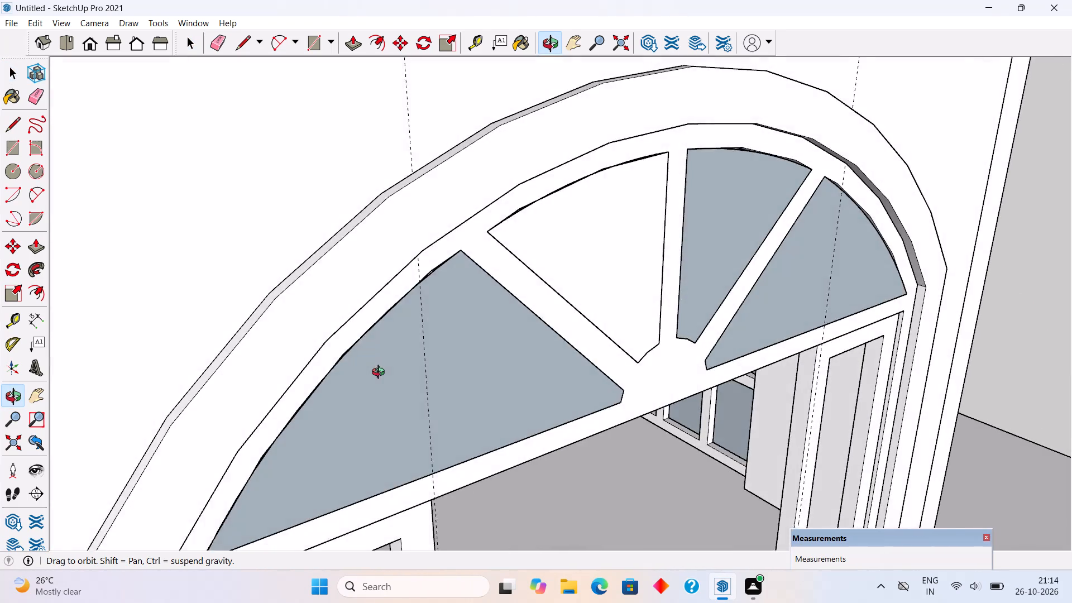
{"action": "middle_click_drag", "start_coordinate": [381, 374], "coordinate": [369, 372]}
{"action": "scroll", "coordinate": [368, 372], "scroll_direction": "down", "scroll_amount": 3}
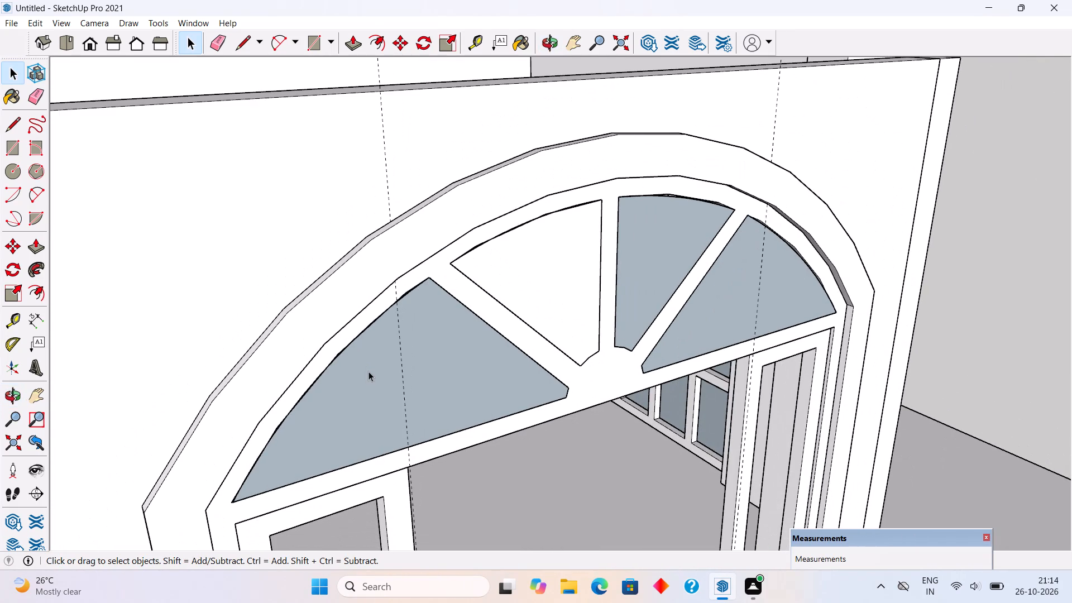
{"action": "triple_click", "coordinate": [390, 390]}
{"action": "right_click", "coordinate": [390, 390]}
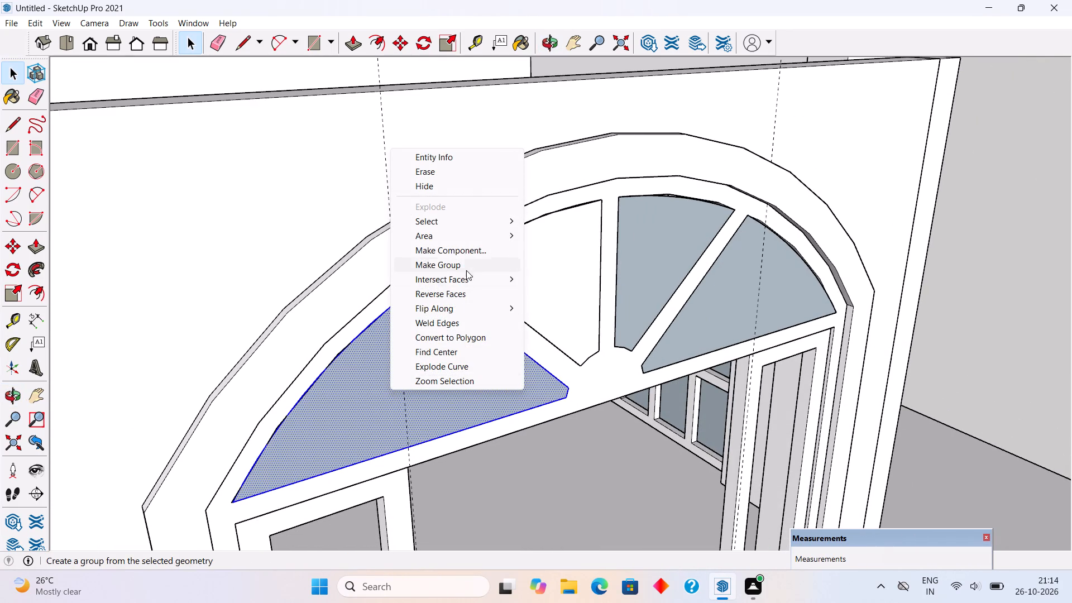
{"action": "left_click", "coordinate": [467, 266]}
{"action": "triple_click", "coordinate": [580, 235]}
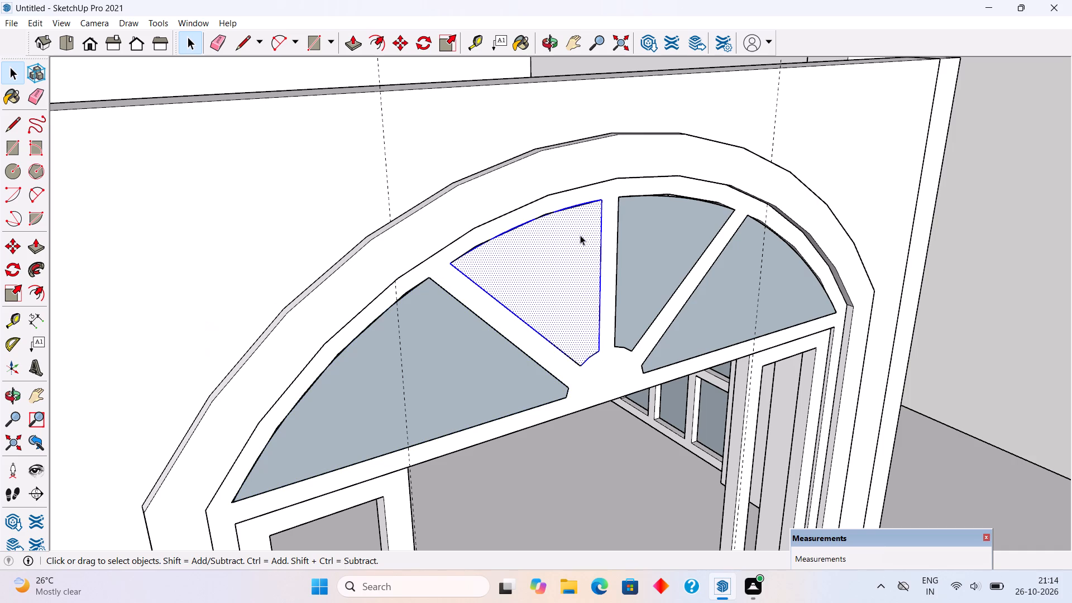
{"action": "right_click", "coordinate": [580, 235]}
{"action": "left_click", "coordinate": [622, 351]}
Make separate groups of the third fanlight pane from the left and the rightmost pane, then clear the selection.
{"action": "triple_click", "coordinate": [677, 223]}
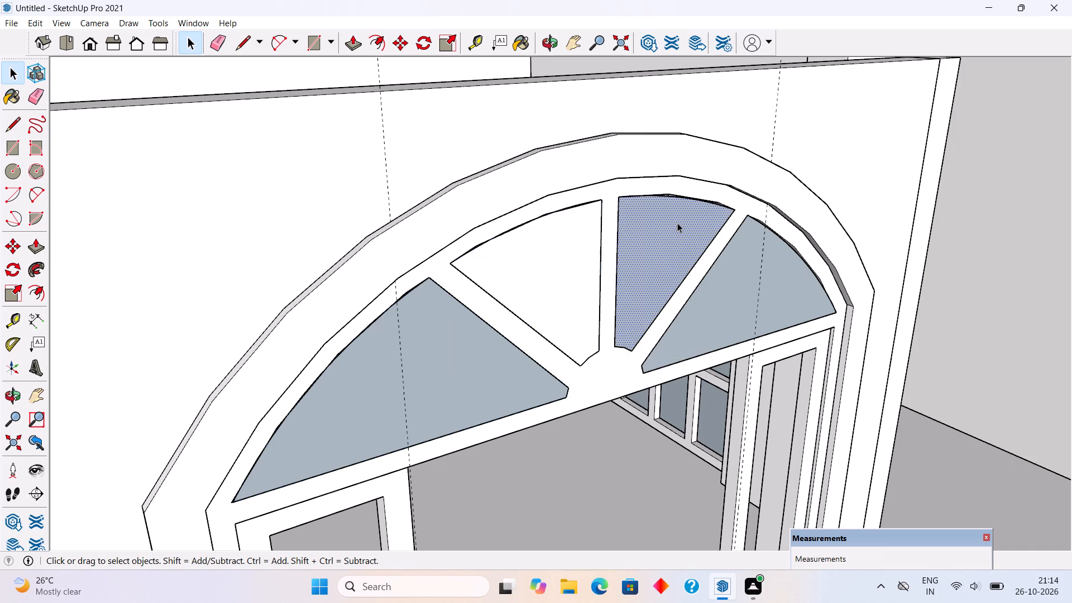
{"action": "right_click", "coordinate": [677, 223]}
{"action": "left_click", "coordinate": [721, 341]}
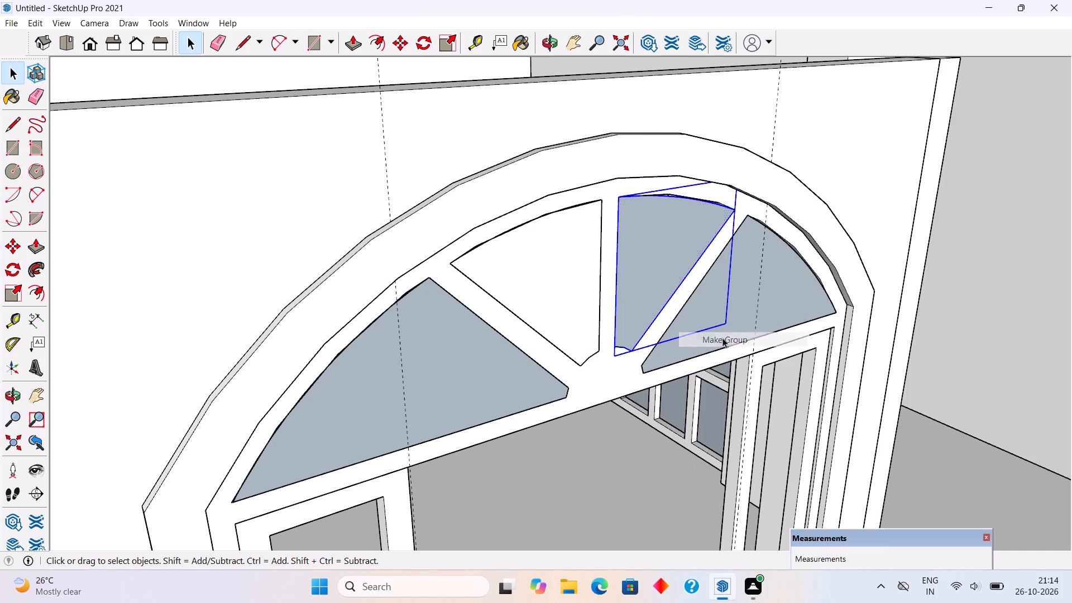
{"action": "triple_click", "coordinate": [769, 301]}
{"action": "right_click", "coordinate": [770, 301]}
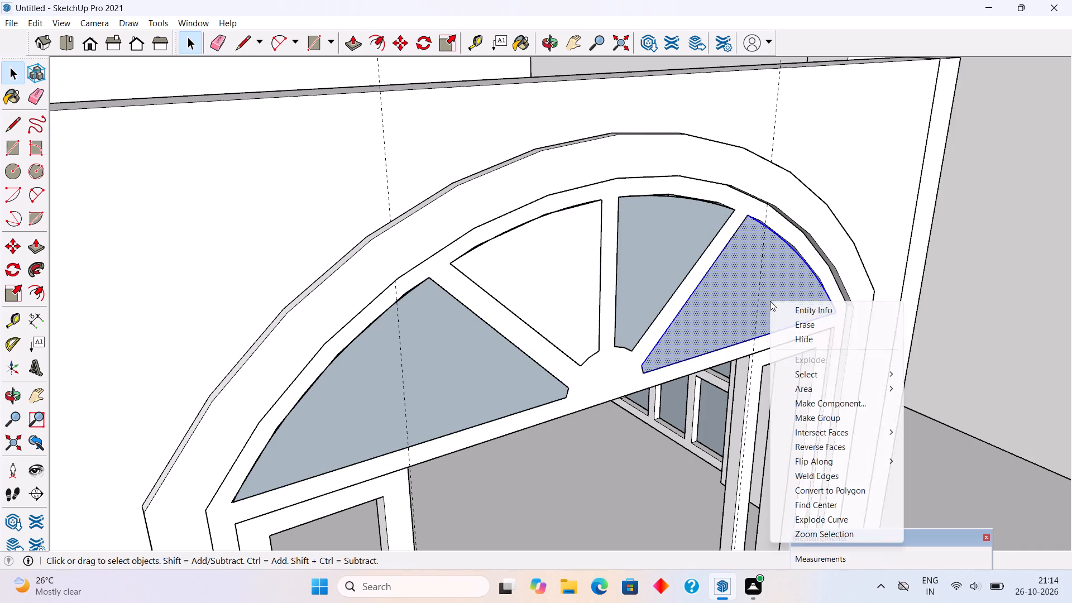
{"action": "left_click", "coordinate": [804, 422]}
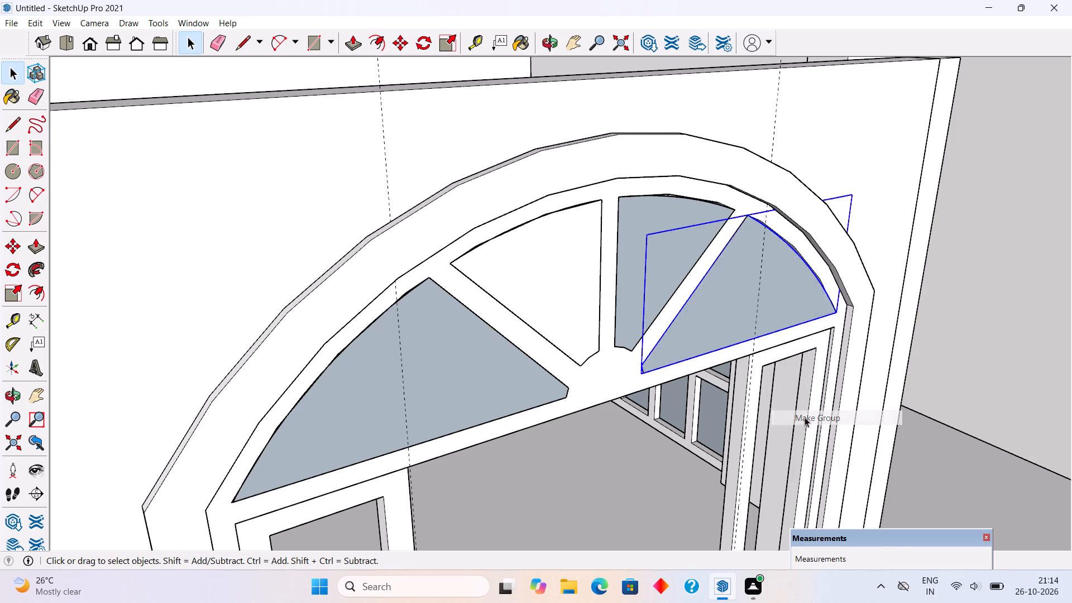
{"action": "scroll", "coordinate": [810, 410], "scroll_direction": "down", "scroll_amount": 7}
{"action": "left_click", "coordinate": [1013, 274]}
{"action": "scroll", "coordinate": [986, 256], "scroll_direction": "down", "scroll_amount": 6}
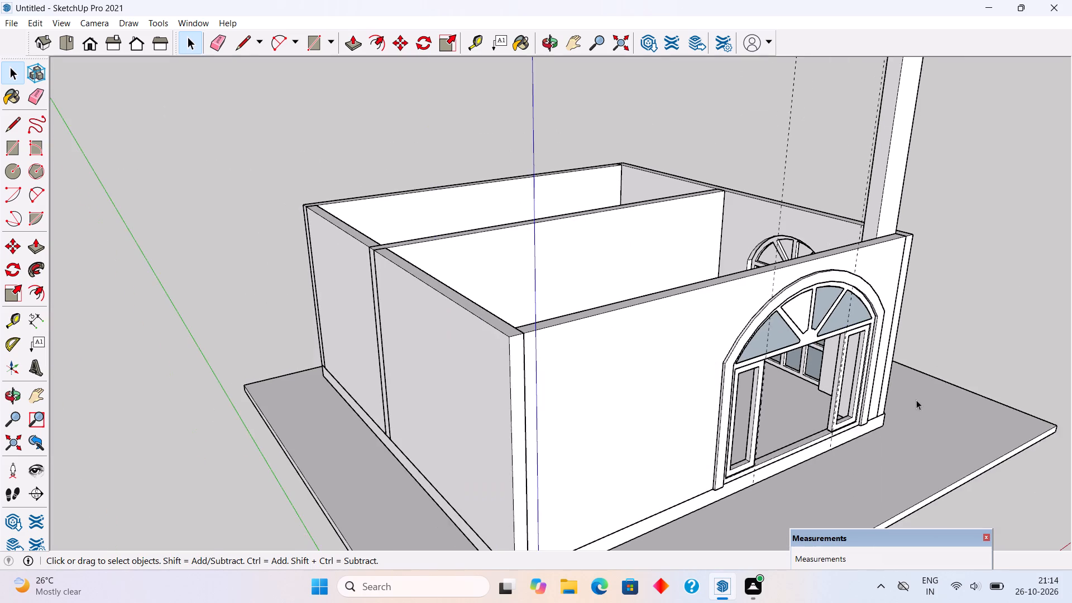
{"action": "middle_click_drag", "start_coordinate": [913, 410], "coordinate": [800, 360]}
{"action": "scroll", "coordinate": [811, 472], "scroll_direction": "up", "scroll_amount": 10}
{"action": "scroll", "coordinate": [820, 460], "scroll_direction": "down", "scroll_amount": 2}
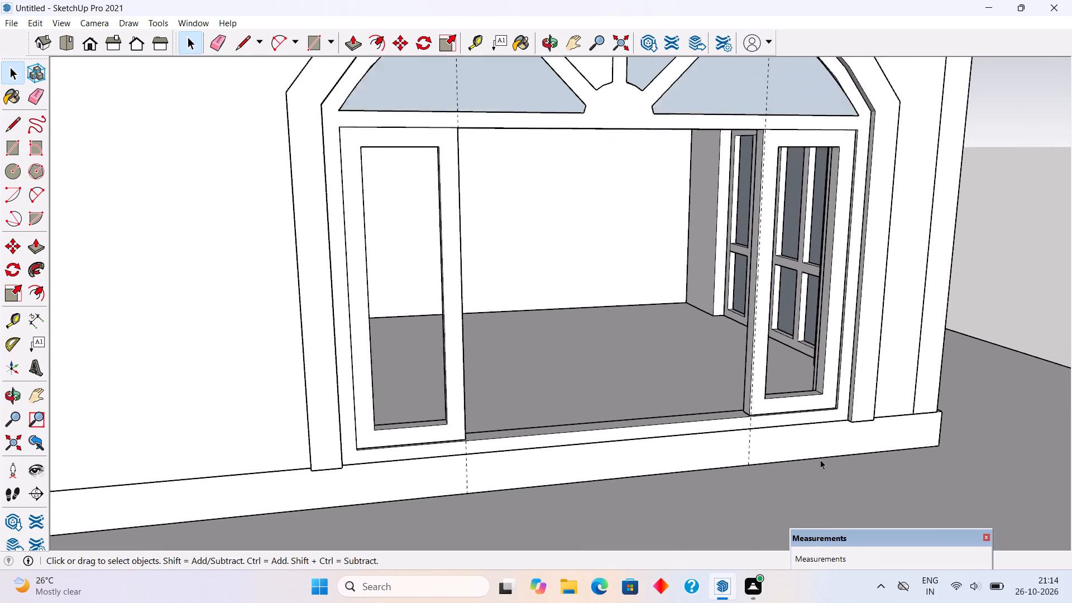
Fill both side frame openings with rectangular panes drawn corner to corner, about 1' 8" by 6' 4 5/8" each.
{"action": "scroll", "coordinate": [820, 460], "scroll_direction": "down", "scroll_amount": 1}
{"action": "key", "text": "r"}
{"action": "left_click", "coordinate": [409, 182]}
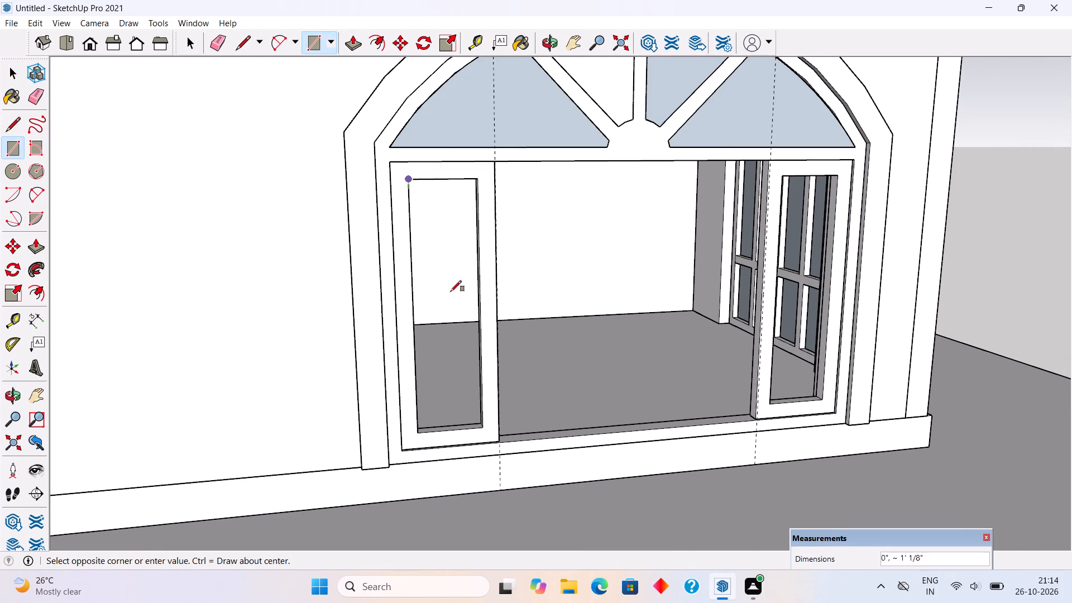
{"action": "left_click", "coordinate": [484, 426]}
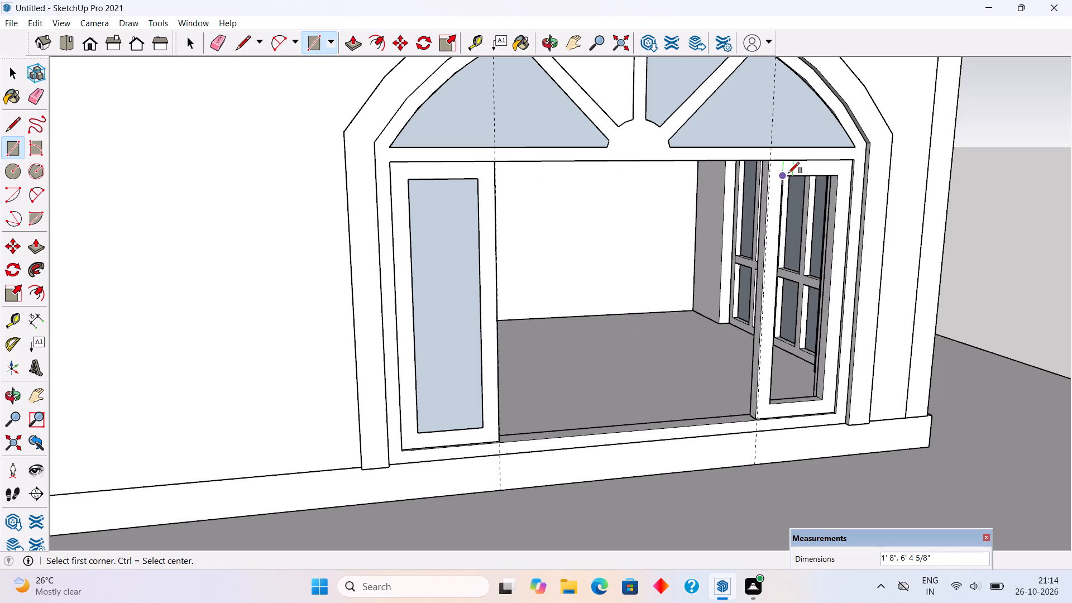
{"action": "left_click", "coordinate": [787, 173]}
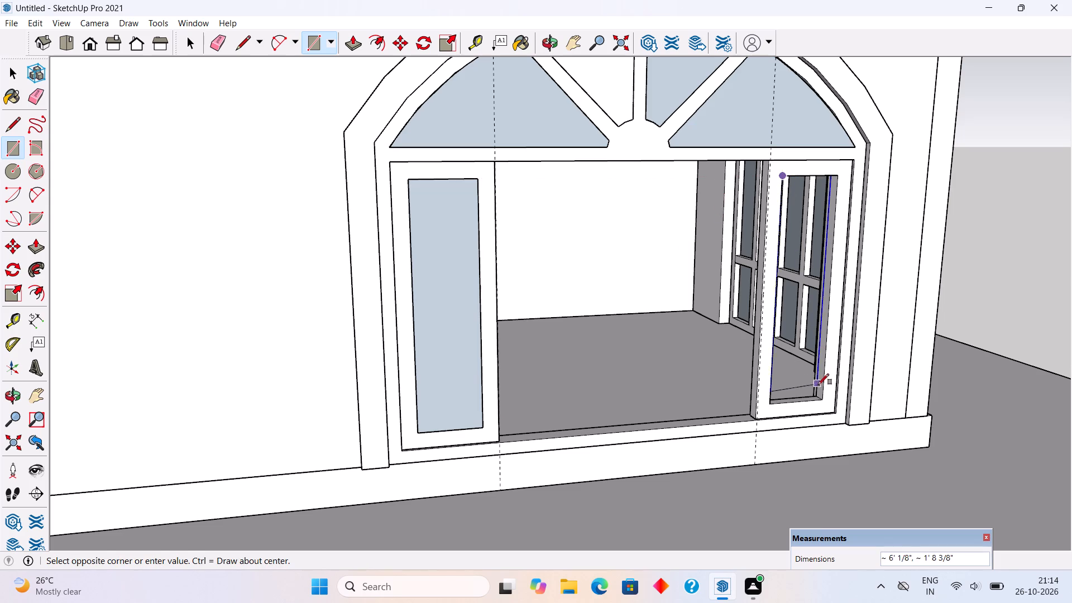
{"action": "left_click", "coordinate": [821, 396]}
Make separate groups of the right and left side frame panes, each with its edges, then clear the selection.
{"action": "key", "text": "space"}
{"action": "triple_click", "coordinate": [795, 342]}
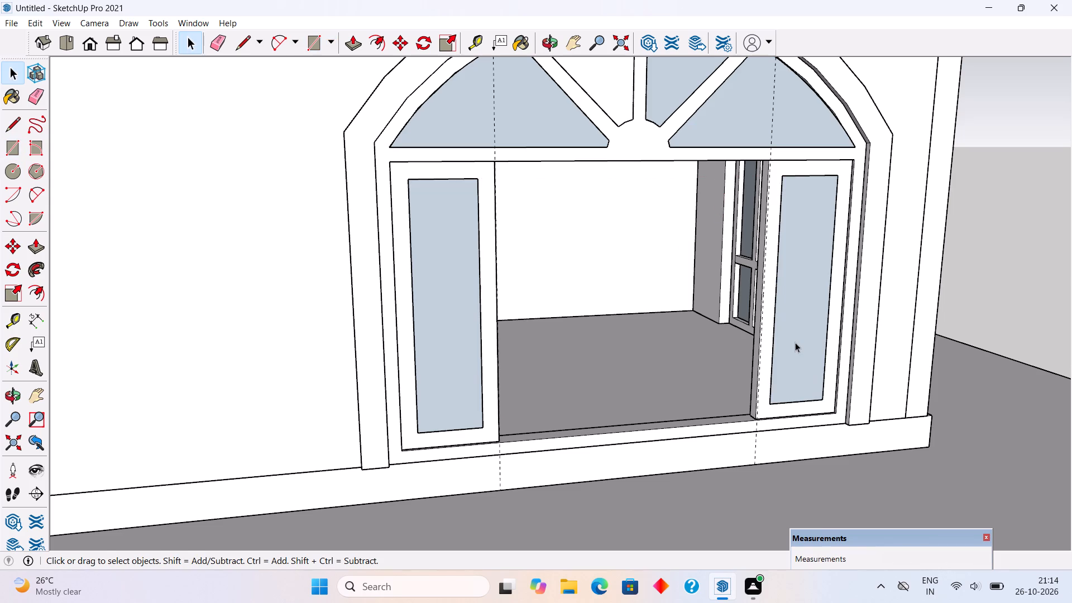
{"action": "right_click", "coordinate": [795, 342]}
{"action": "left_click", "coordinate": [825, 458]}
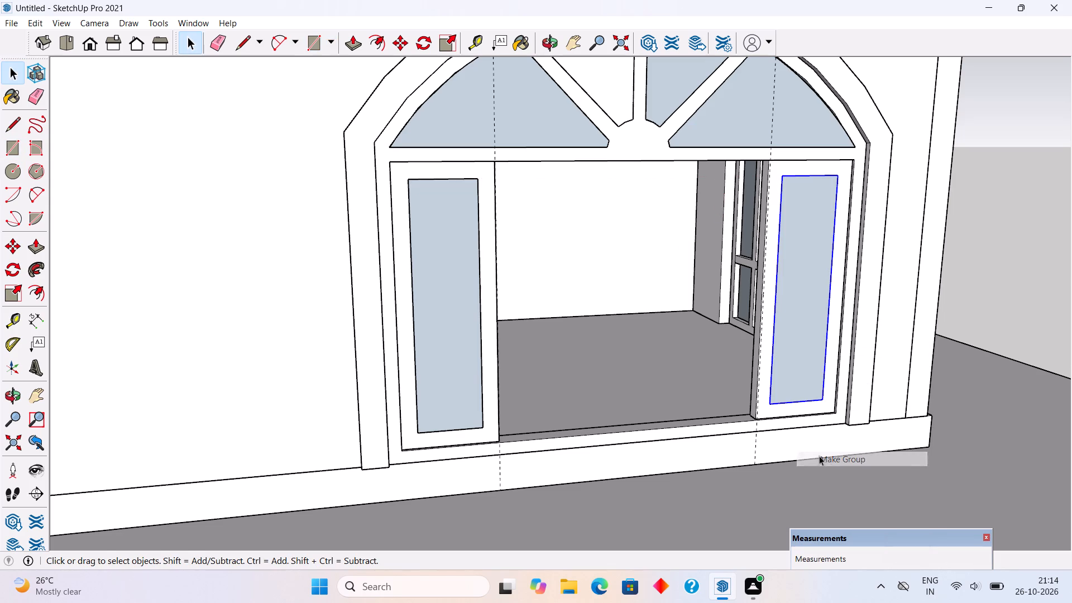
{"action": "triple_click", "coordinate": [444, 298]}
{"action": "right_click", "coordinate": [443, 298]}
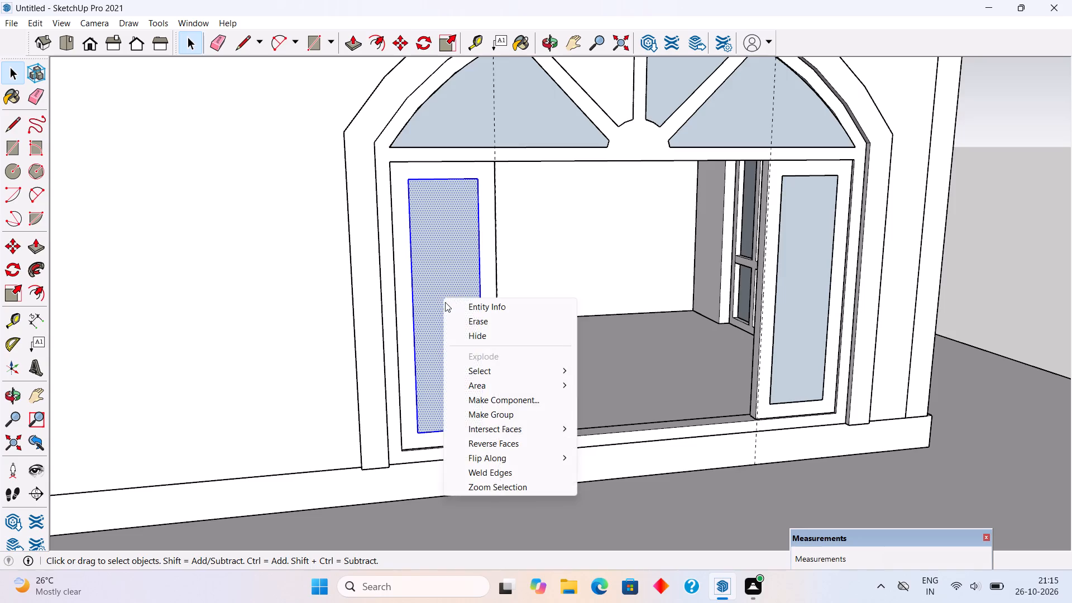
{"action": "left_click", "coordinate": [495, 412]}
{"action": "scroll", "coordinate": [495, 412], "scroll_direction": "down", "scroll_amount": 12}
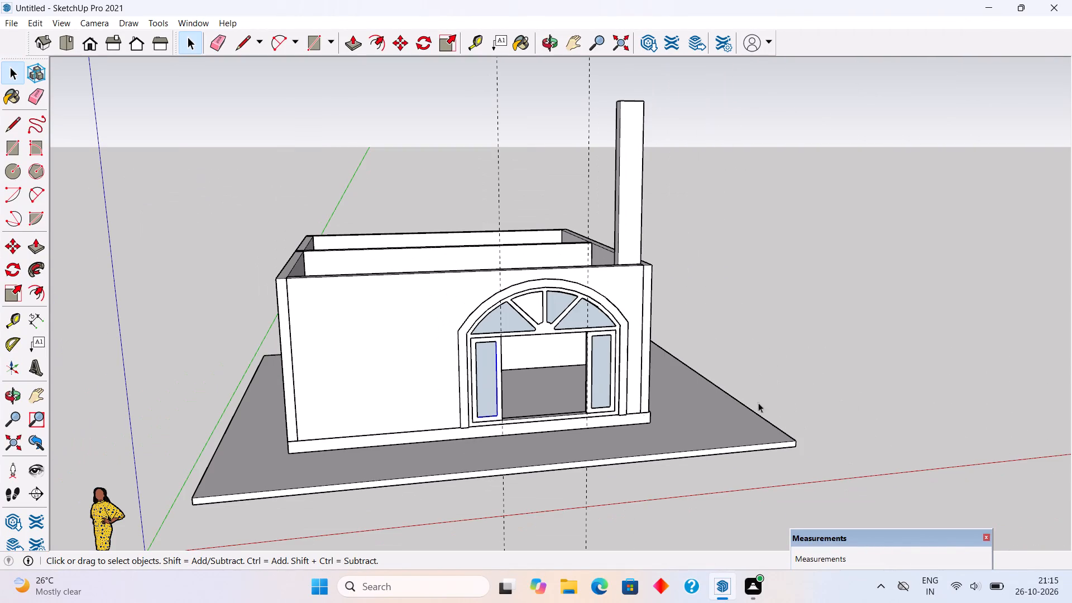
{"action": "left_click", "coordinate": [820, 370]}
Delete the end wall section joining the arched-window wall to the parallel partition wall, on the side away from the window.
{"action": "middle_click_drag", "start_coordinate": [422, 333], "coordinate": [460, 306]}
{"action": "scroll", "coordinate": [472, 301], "scroll_direction": "down", "scroll_amount": 5}
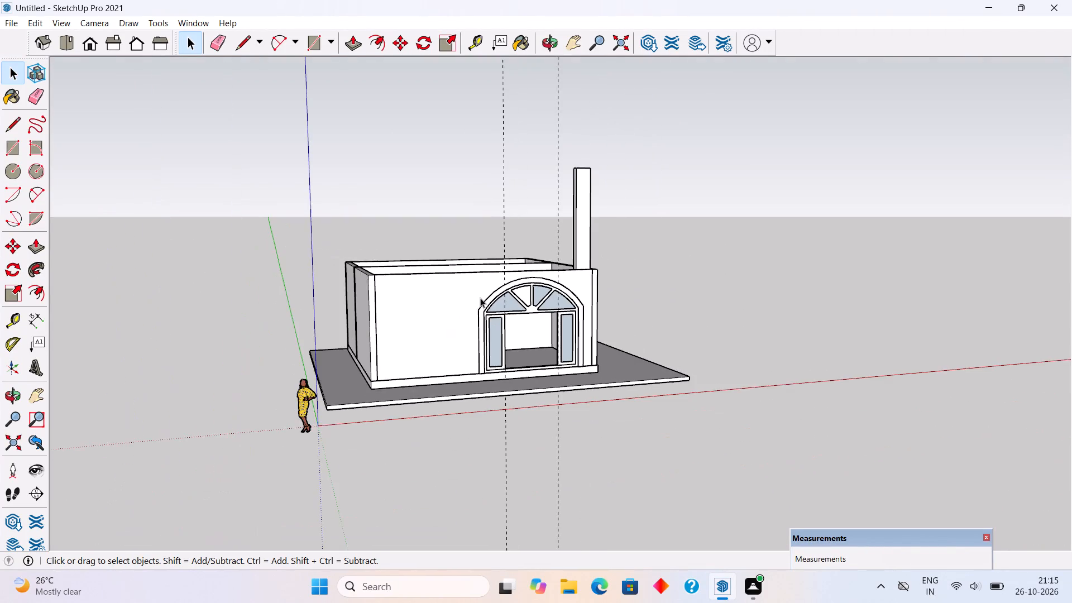
{"action": "scroll", "coordinate": [480, 298], "scroll_direction": "down", "scroll_amount": 1}
{"action": "scroll", "coordinate": [371, 341], "scroll_direction": "up", "scroll_amount": 5}
{"action": "middle_click_drag", "start_coordinate": [448, 342], "coordinate": [314, 353]}
{"action": "scroll", "coordinate": [255, 328], "scroll_direction": "up", "scroll_amount": 5}
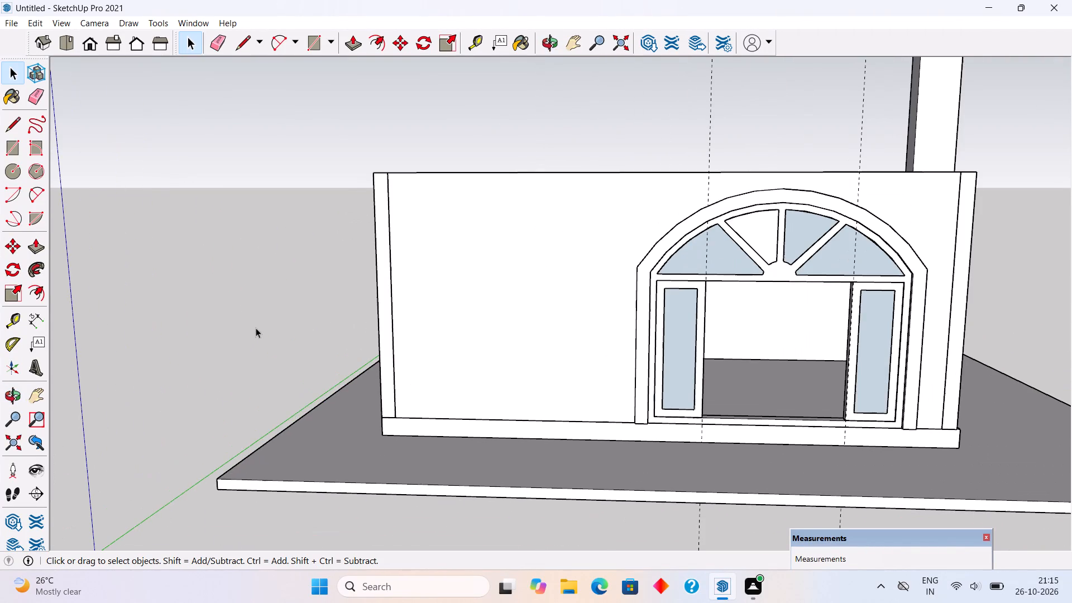
{"action": "scroll", "coordinate": [256, 328], "scroll_direction": "up", "scroll_amount": 1}
{"action": "scroll", "coordinate": [256, 328], "scroll_direction": "down", "scroll_amount": 2}
{"action": "middle_click_drag", "start_coordinate": [313, 373], "coordinate": [423, 410]}
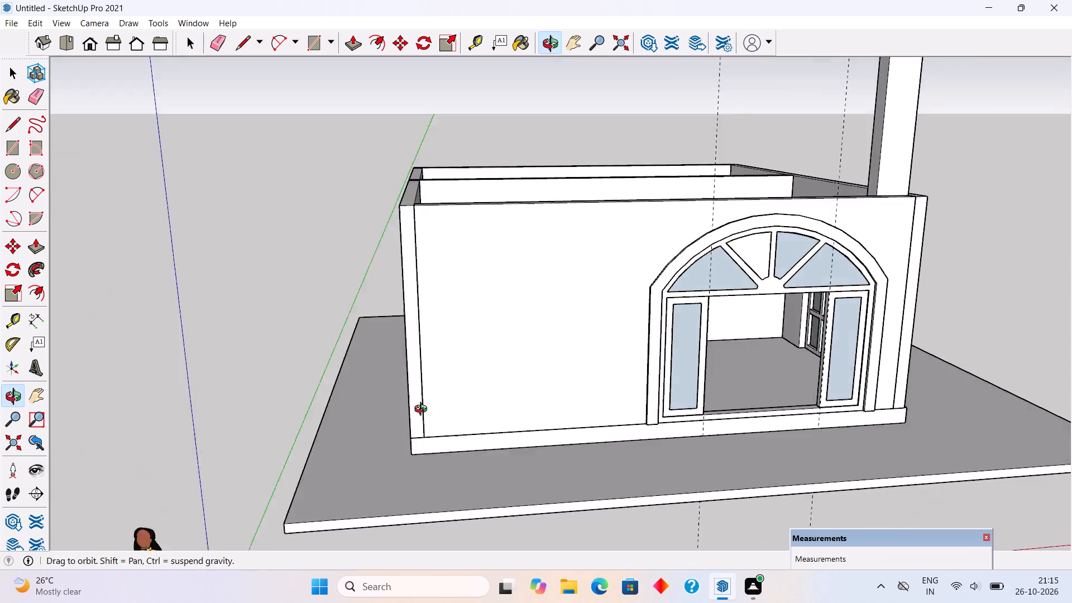
{"action": "middle_click_drag", "start_coordinate": [423, 410], "coordinate": [519, 422]}
{"action": "left_click", "coordinate": [513, 394]}
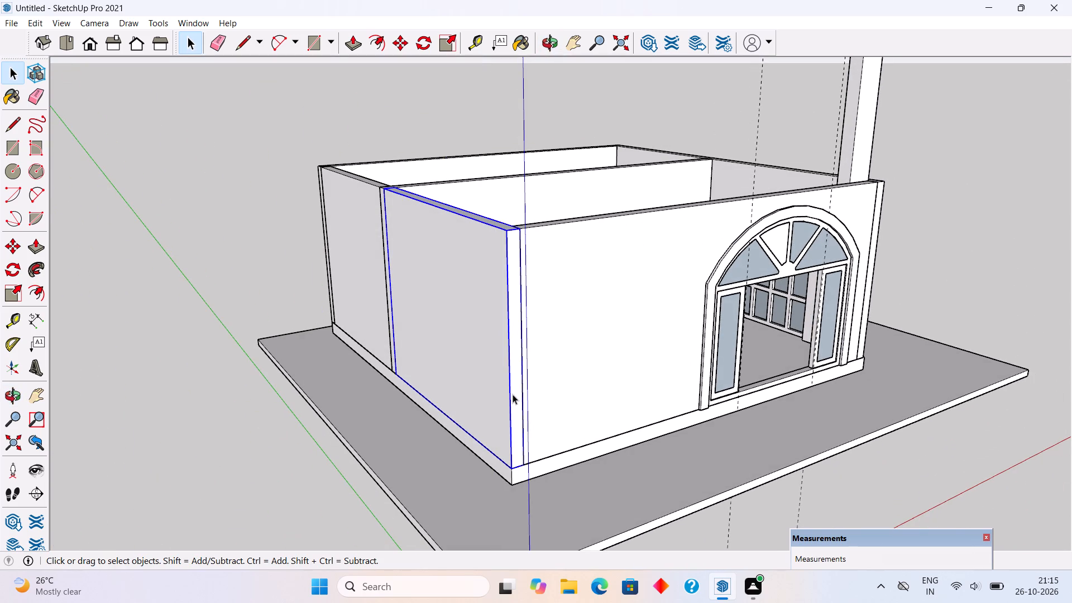
{"action": "key", "text": "Delete"}
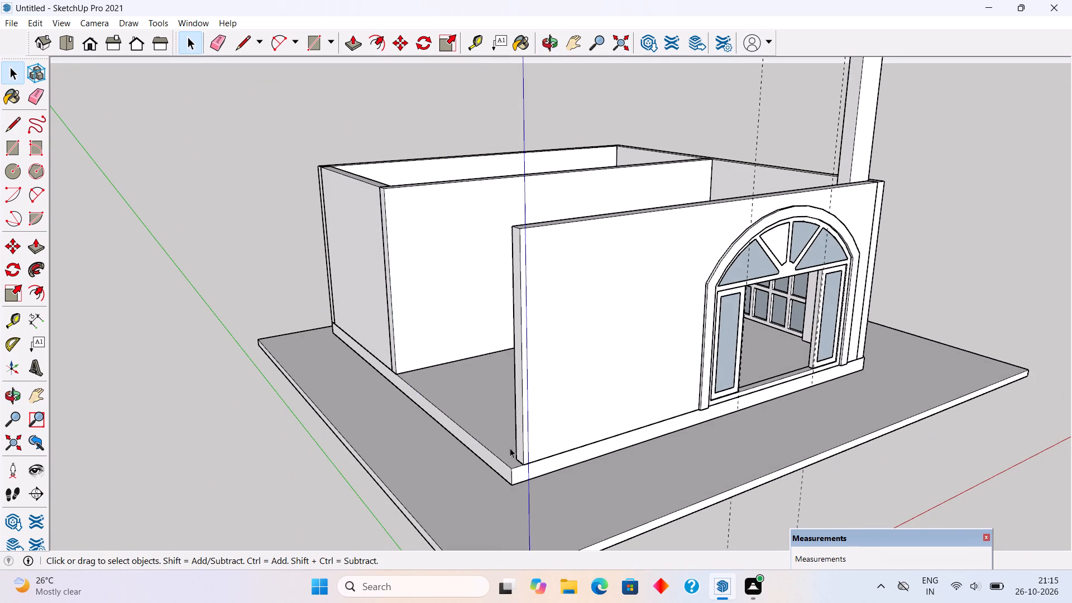
Place a vertical guide on the wall 1.5' outward from the outer left edge of the arched window's surround.
{"action": "middle_click_drag", "start_coordinate": [531, 433], "coordinate": [481, 451]}
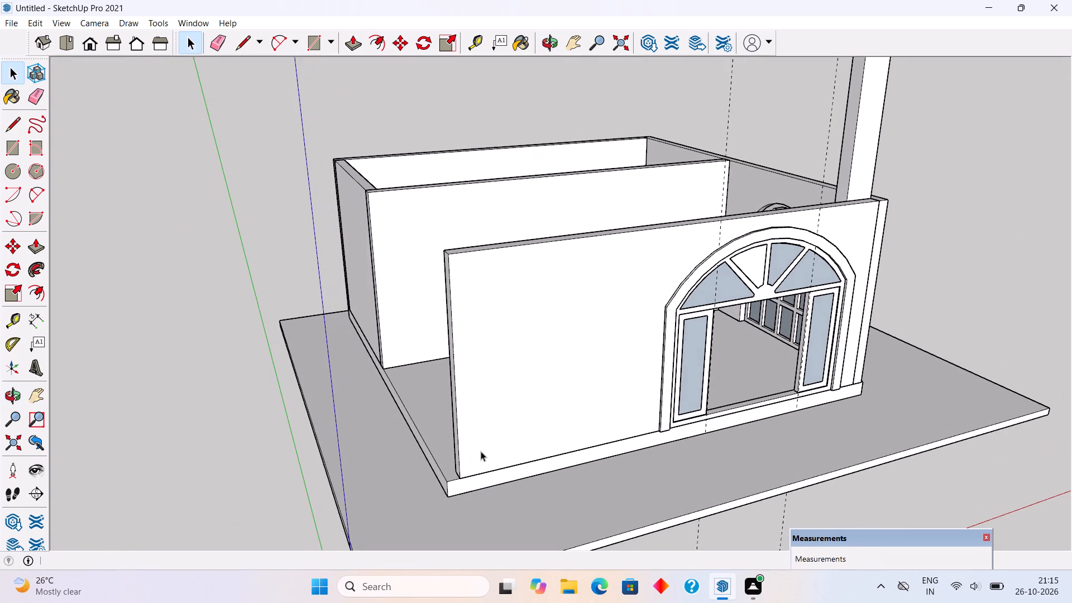
{"action": "middle_click_drag", "start_coordinate": [642, 387], "coordinate": [569, 367]}
{"action": "middle_click_drag", "start_coordinate": [591, 375], "coordinate": [627, 327]}
{"action": "key", "text": "t"}
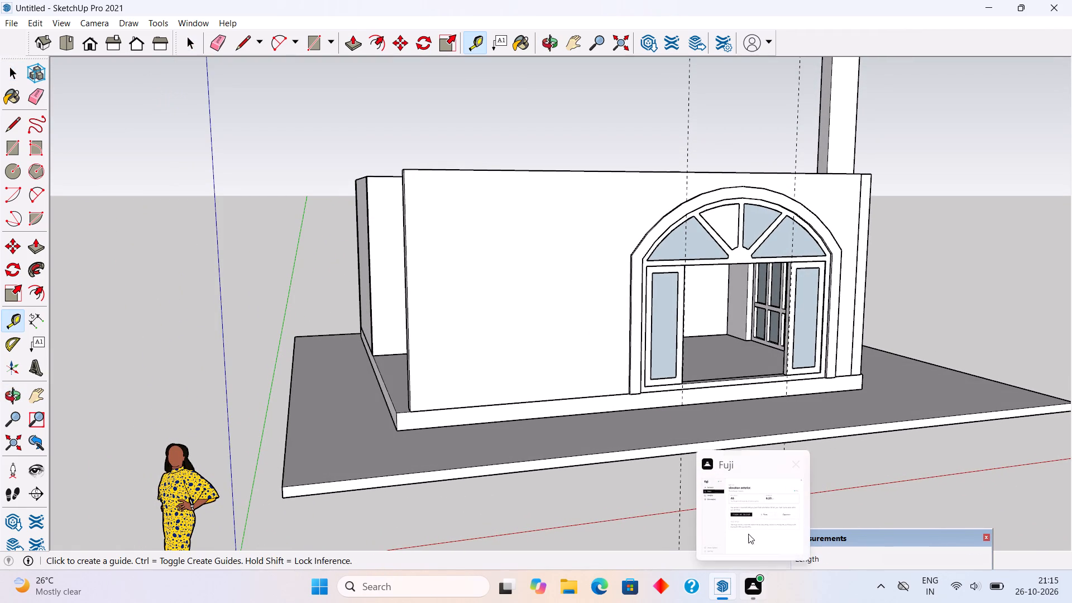
{"action": "scroll", "coordinate": [610, 301], "scroll_direction": "up", "scroll_amount": 2}
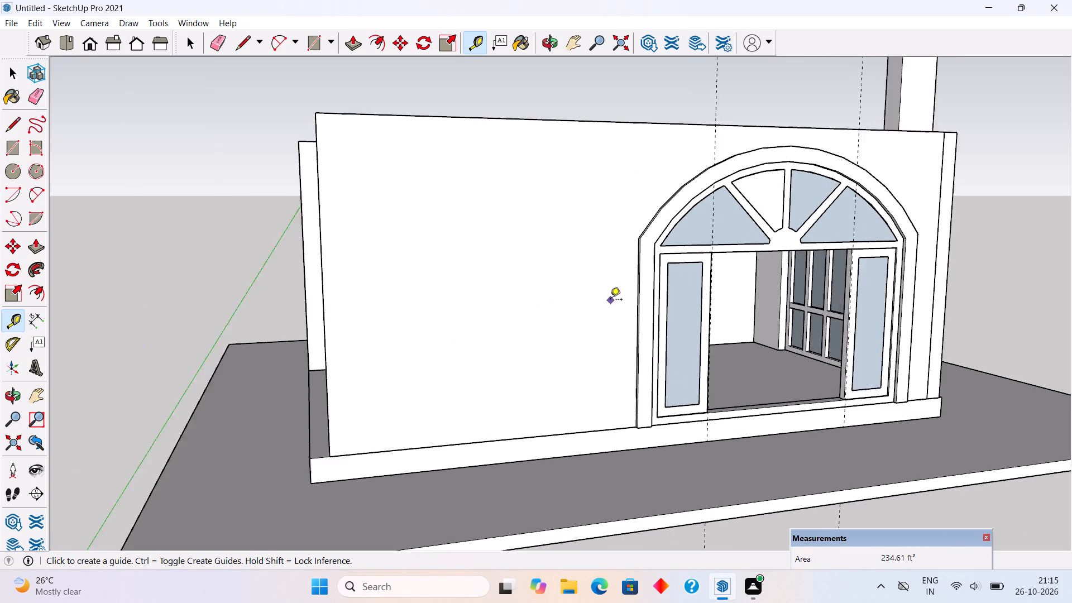
{"action": "scroll", "coordinate": [610, 300], "scroll_direction": "up", "scroll_amount": 7}
{"action": "middle_click_drag", "start_coordinate": [653, 324], "coordinate": [703, 307]}
{"action": "scroll", "coordinate": [693, 303], "scroll_direction": "up", "scroll_amount": 4}
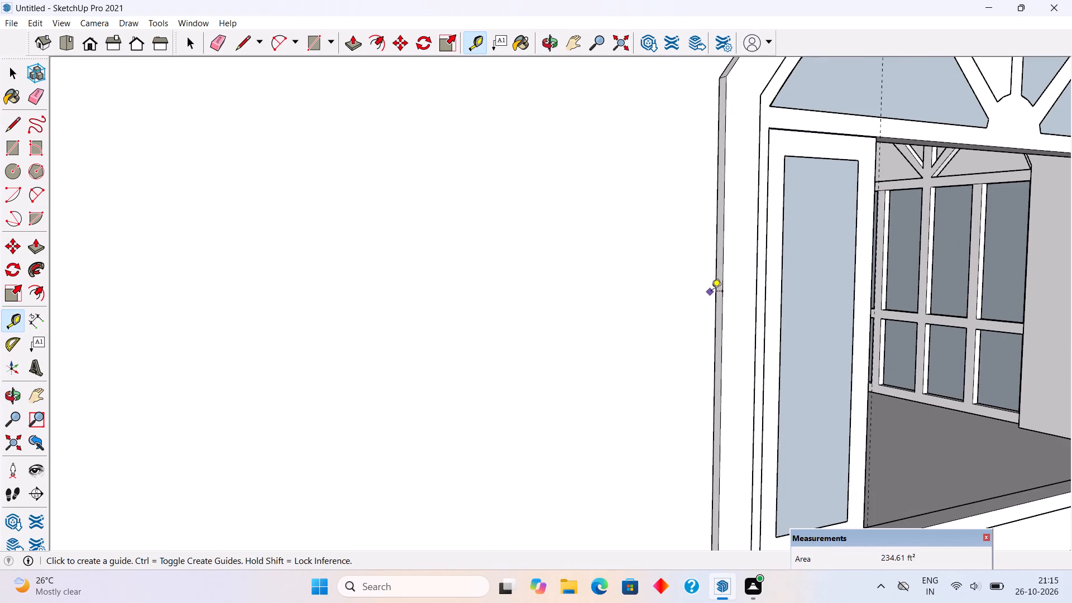
{"action": "left_click", "coordinate": [714, 287]}
{"action": "scroll", "coordinate": [575, 317], "scroll_direction": "down", "scroll_amount": 4}
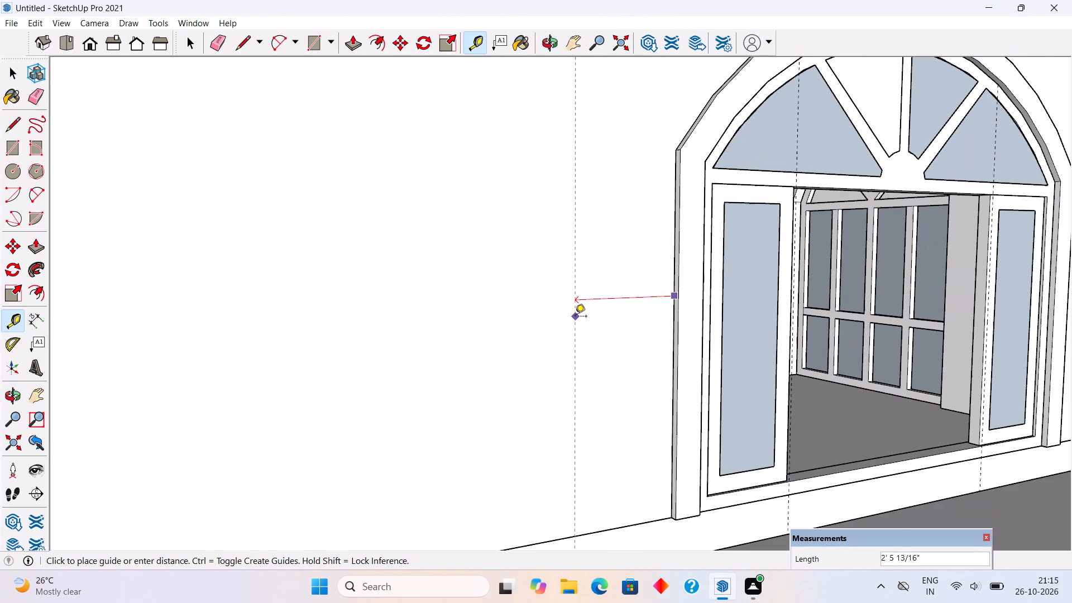
{"action": "scroll", "coordinate": [575, 317], "scroll_direction": "down", "scroll_amount": 3}
{"action": "middle_click_drag", "start_coordinate": [572, 317], "coordinate": [475, 327]}
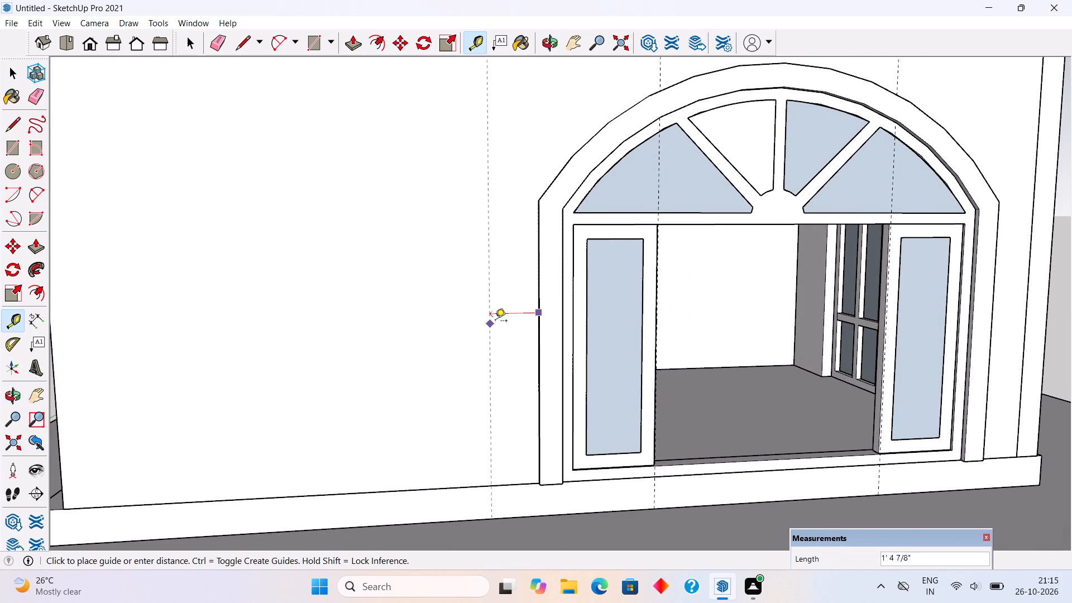
{"action": "type", "text": "1.5'"}
{"action": "key", "text": "Return"}
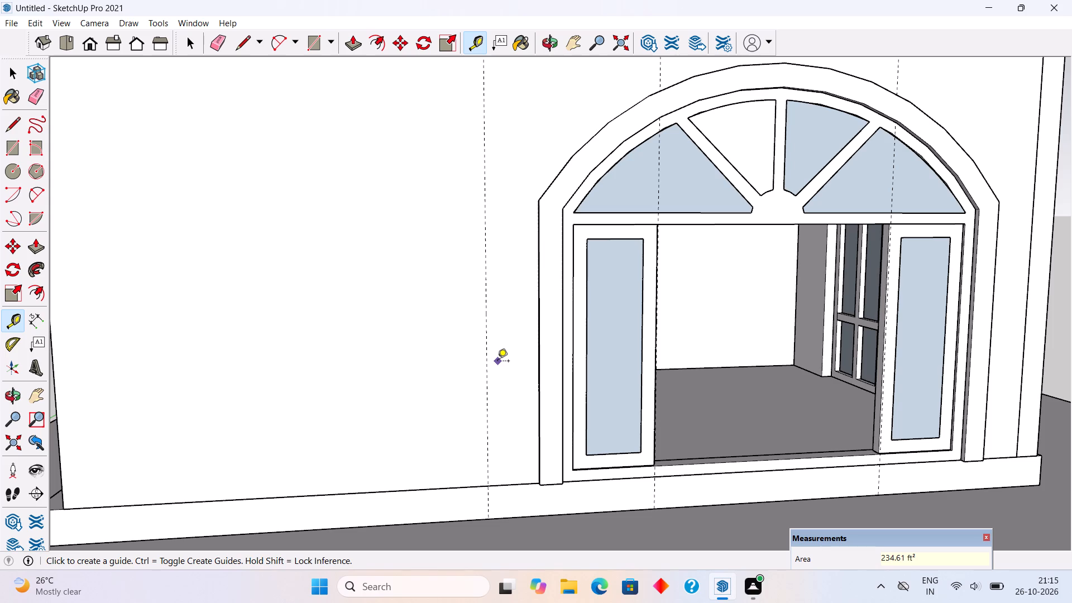
Measure from the new guide across the arched window to the surround's far inner edge.
{"action": "left_click", "coordinate": [484, 393]}
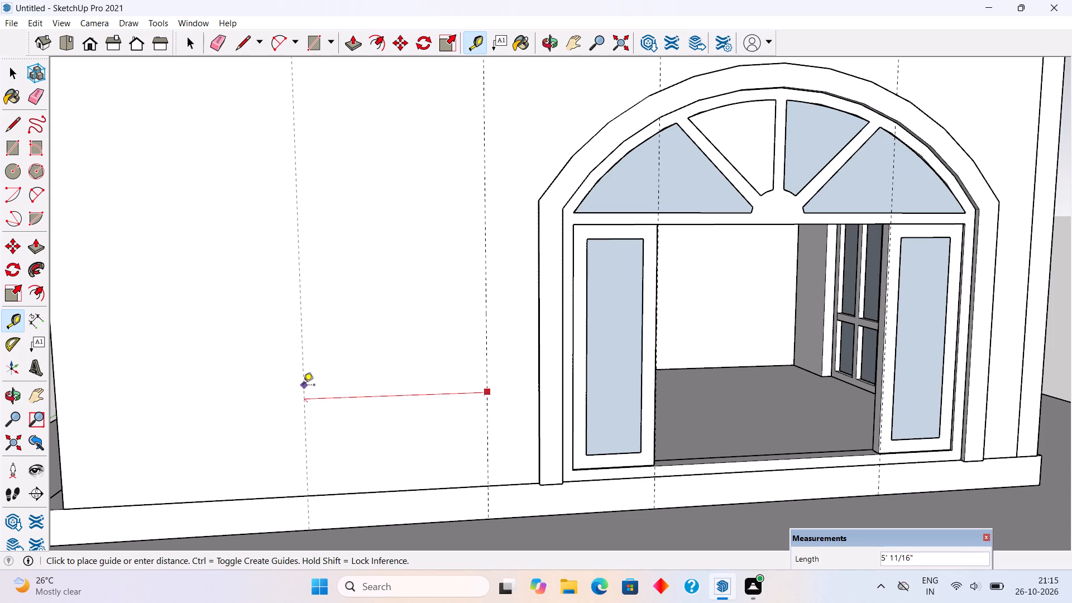
{"action": "scroll", "coordinate": [303, 386], "scroll_direction": "down", "scroll_amount": 10}
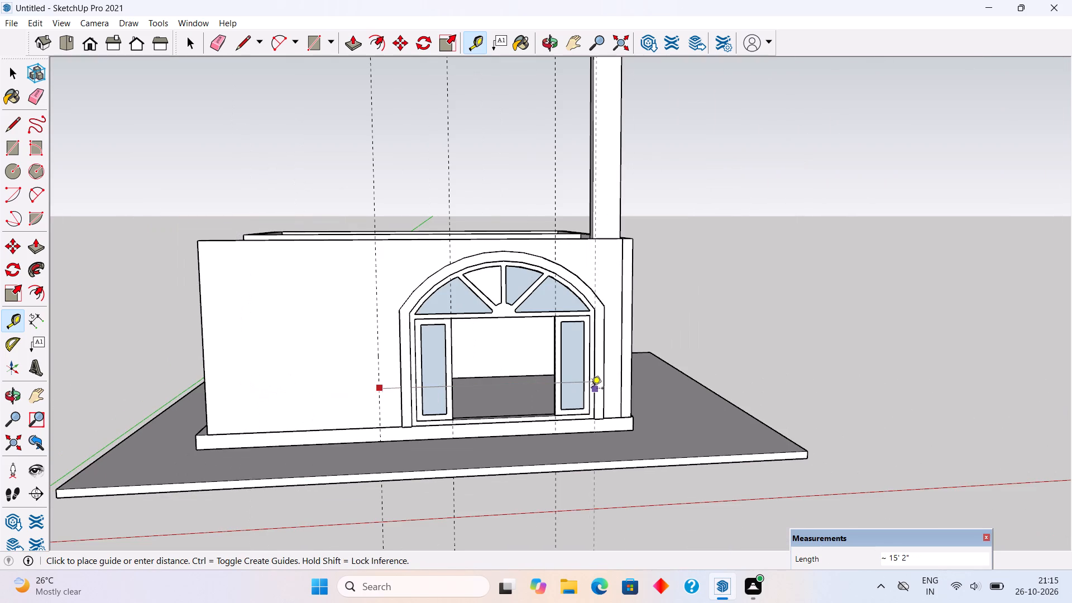
{"action": "scroll", "coordinate": [591, 389], "scroll_direction": "up", "scroll_amount": 6}
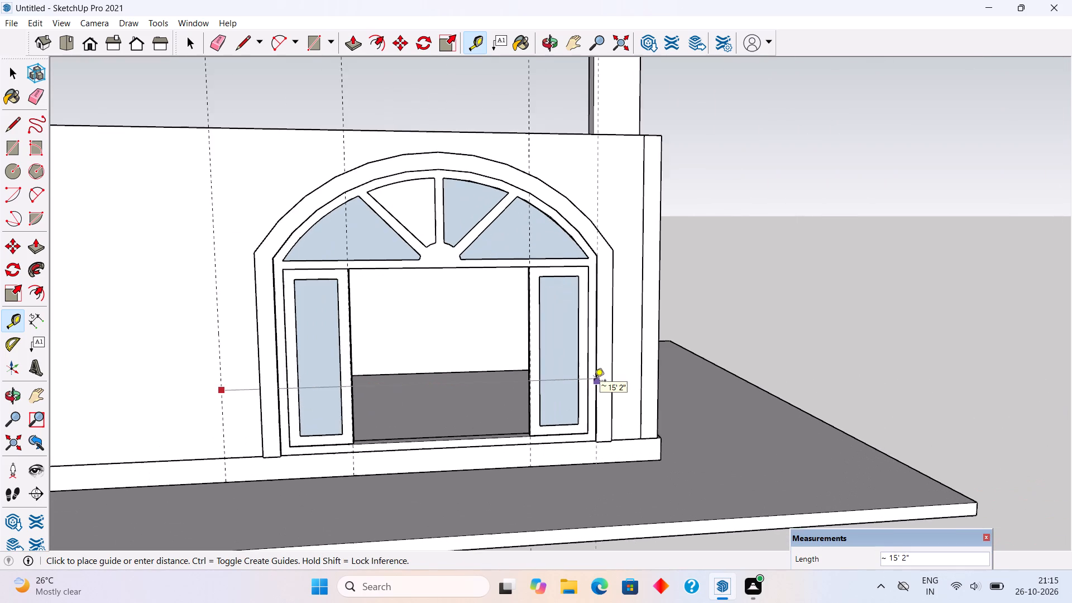
Measure the arched window's width between the inner left and right edges of its surround.
{"action": "key", "text": "t"}
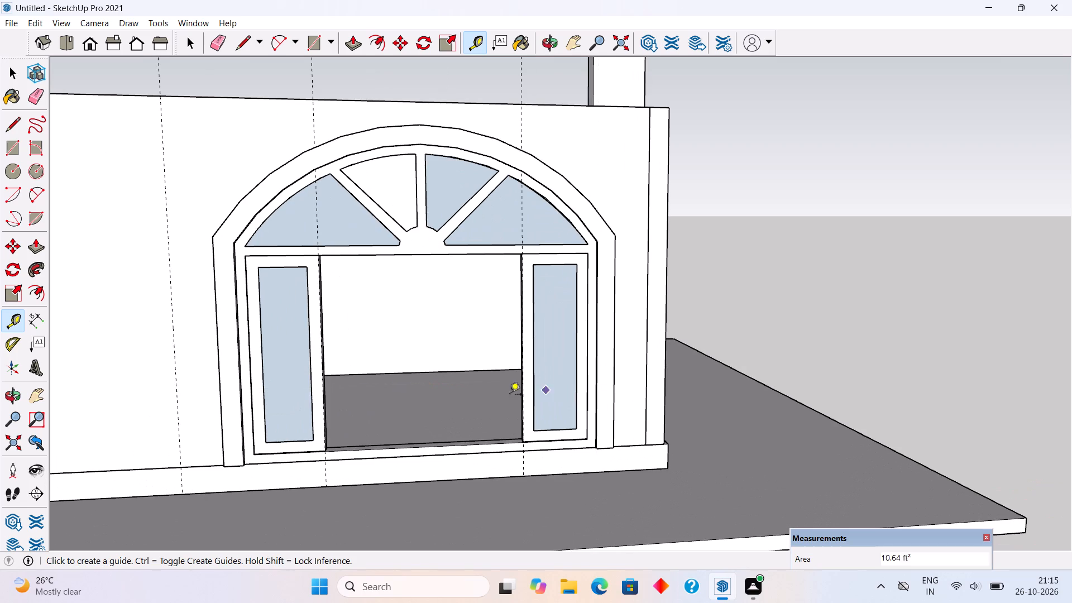
{"action": "scroll", "coordinate": [263, 417], "scroll_direction": "up", "scroll_amount": 17}
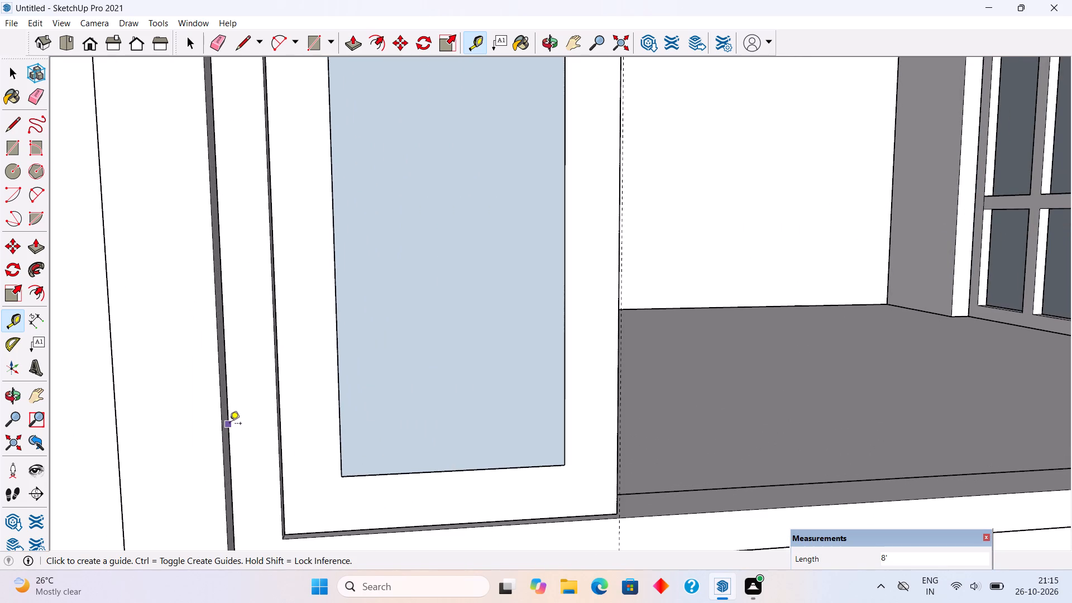
{"action": "left_click", "coordinate": [229, 424]}
{"action": "scroll", "coordinate": [735, 429], "scroll_direction": "down", "scroll_amount": 9}
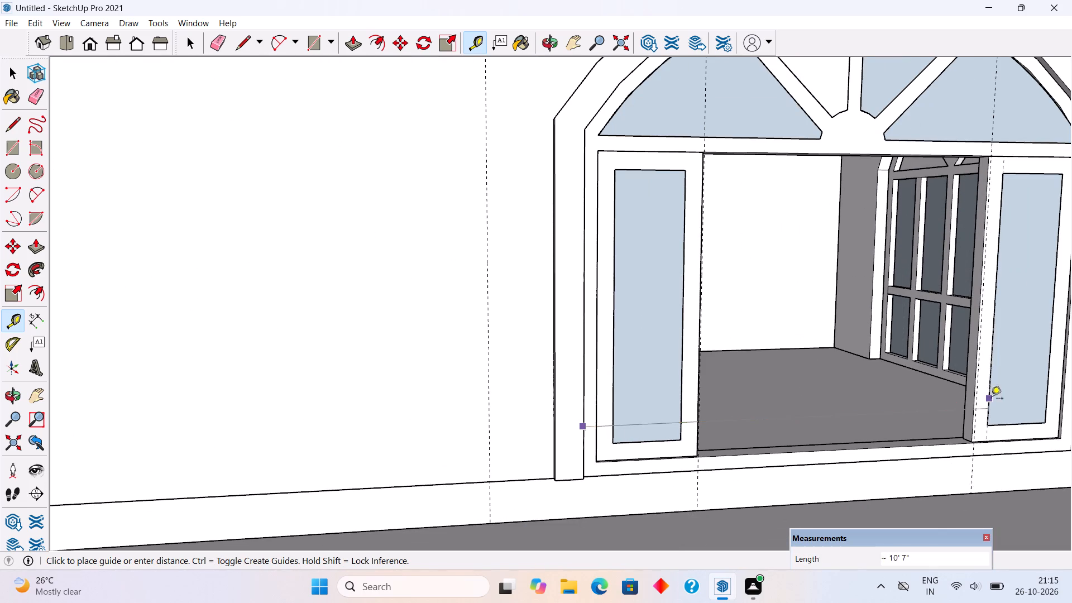
{"action": "scroll", "coordinate": [877, 404], "scroll_direction": "down", "scroll_amount": 5}
{"action": "scroll", "coordinate": [1008, 387], "scroll_direction": "up", "scroll_amount": 8}
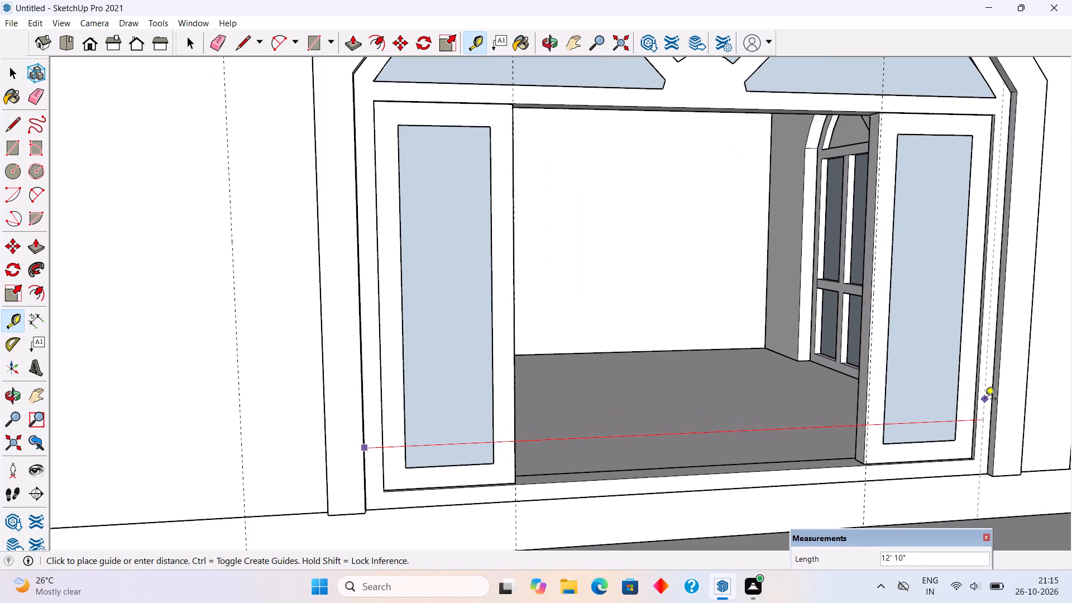
{"action": "key", "text": "space"}
Measure the width of the arched door on the adjacent wall between the inner edges of its surround.
{"action": "scroll", "coordinate": [903, 432], "scroll_direction": "down", "scroll_amount": 5}
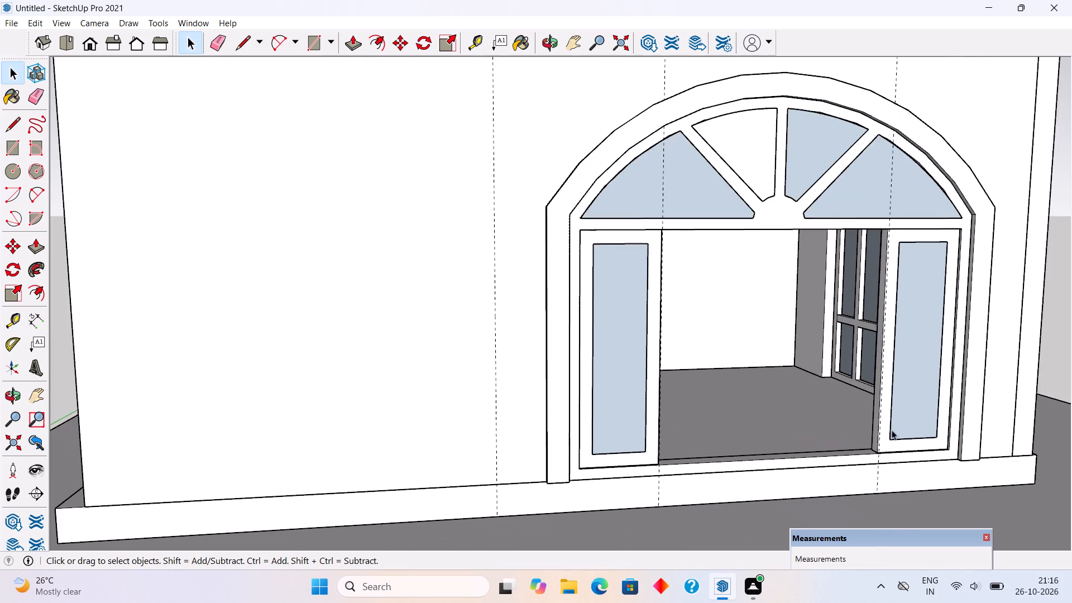
{"action": "scroll", "coordinate": [594, 304], "scroll_direction": "down", "scroll_amount": 5}
{"action": "middle_click_drag", "start_coordinate": [738, 327], "coordinate": [269, 348]}
{"action": "middle_click_drag", "start_coordinate": [726, 415], "coordinate": [702, 402]}
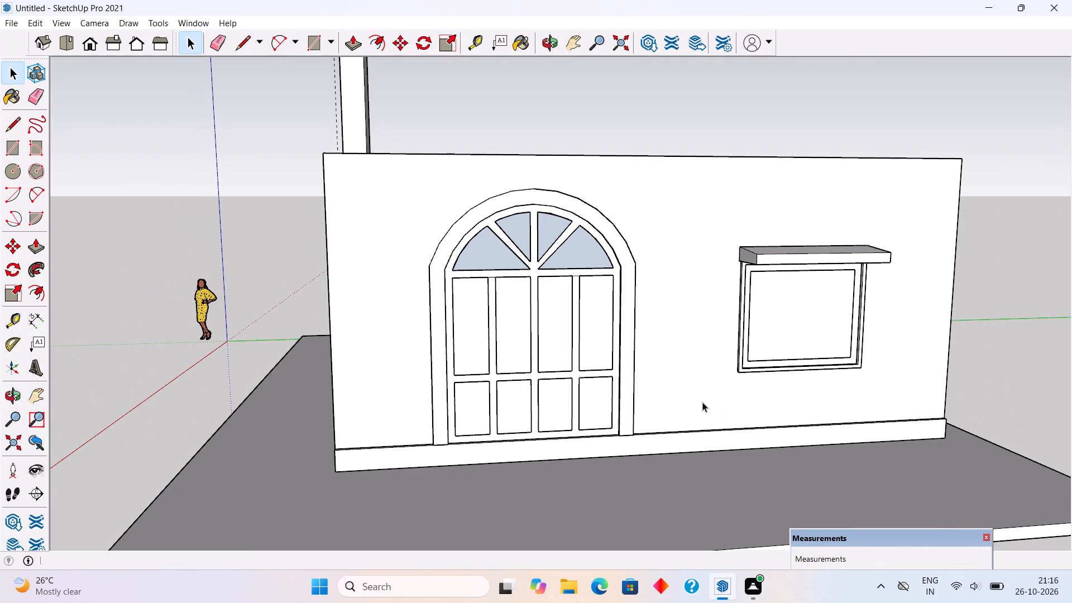
{"action": "middle_click_drag", "start_coordinate": [702, 402], "coordinate": [738, 392]}
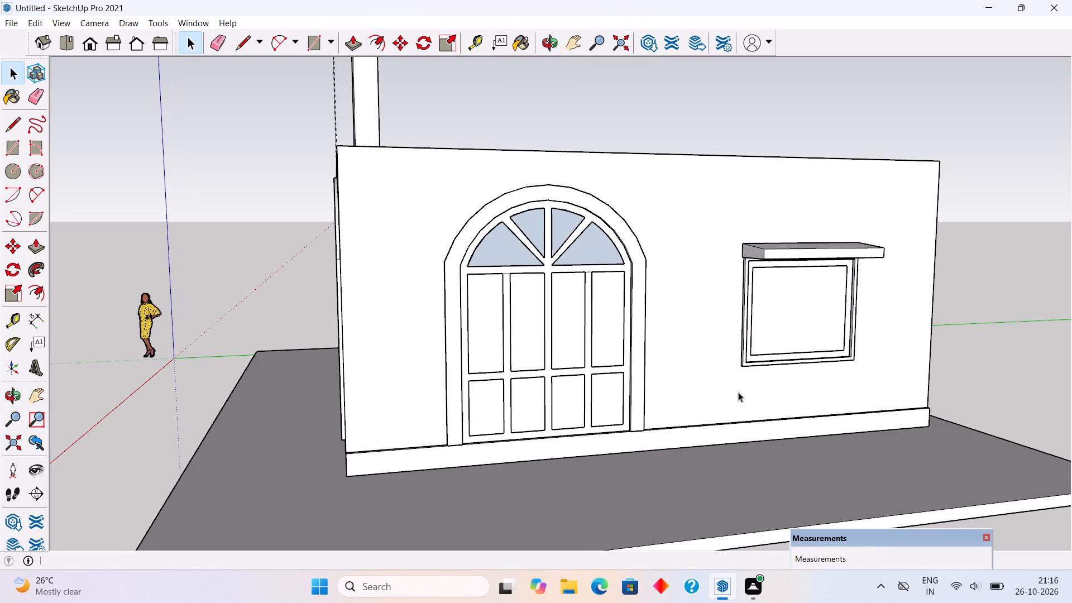
{"action": "scroll", "coordinate": [636, 334], "scroll_direction": "up", "scroll_amount": 8}
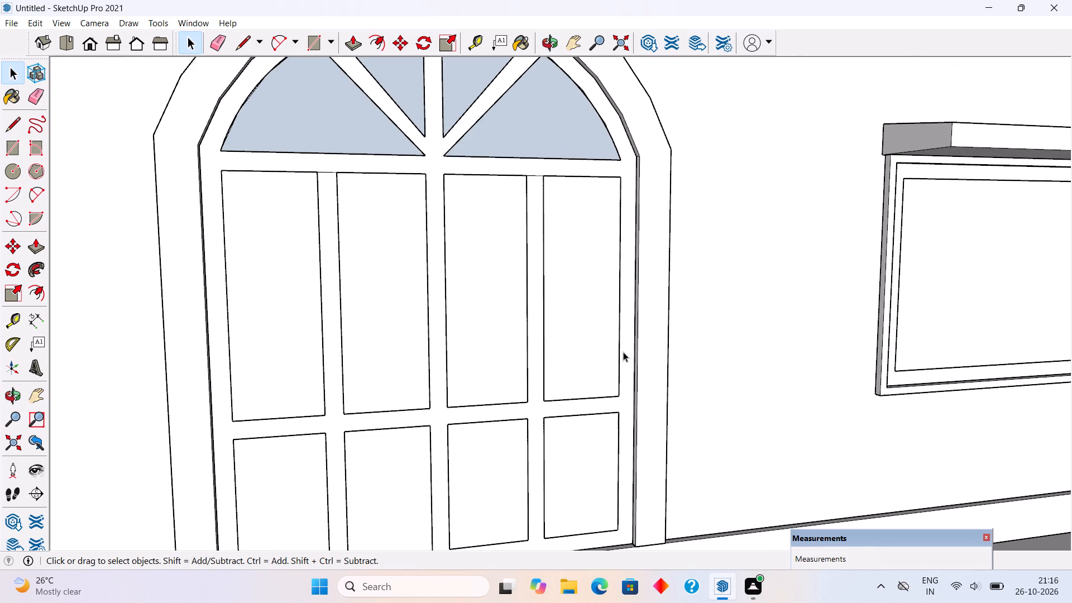
{"action": "key", "text": "r"}
{"action": "key", "text": "t"}
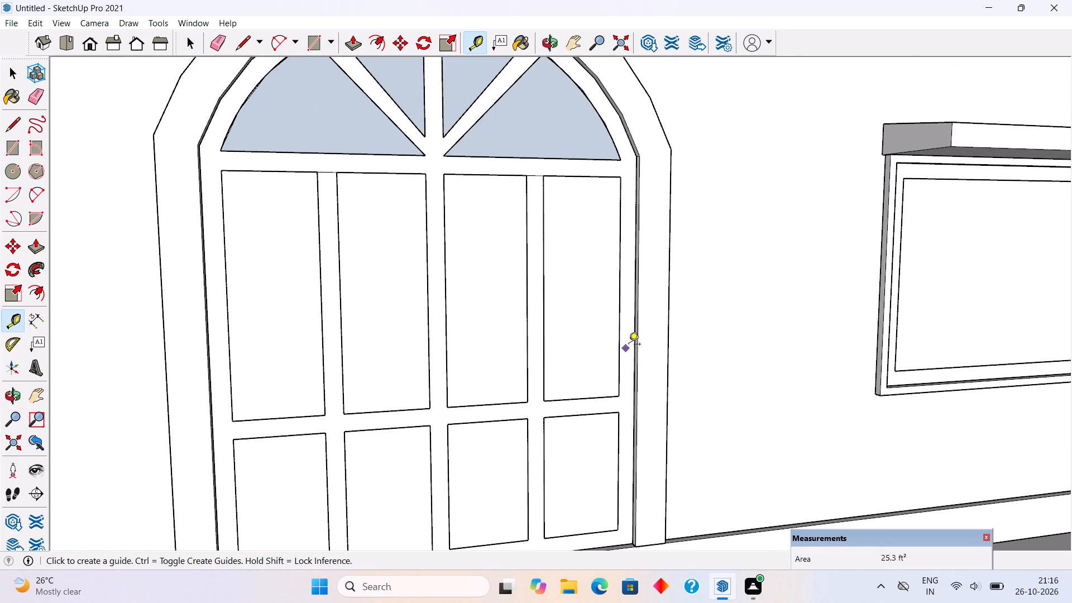
{"action": "scroll", "coordinate": [631, 342], "scroll_direction": "up", "scroll_amount": 4}
{"action": "left_click", "coordinate": [636, 304]}
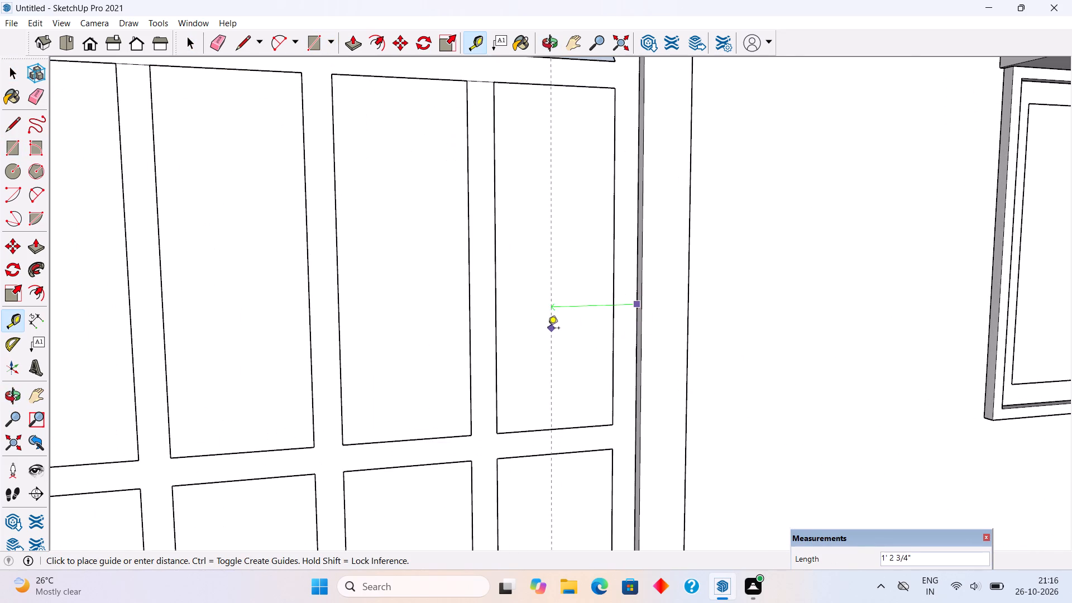
{"action": "scroll", "coordinate": [547, 329], "scroll_direction": "down", "scroll_amount": 7}
{"action": "scroll", "coordinate": [280, 332], "scroll_direction": "up", "scroll_amount": 8}
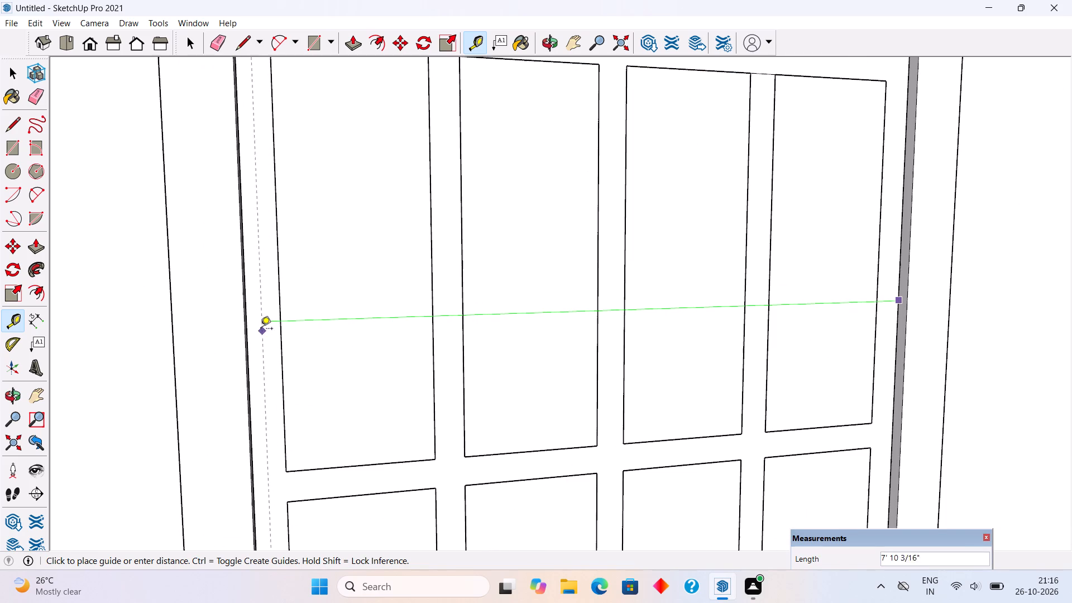
{"action": "key", "text": "space"}
{"action": "scroll", "coordinate": [602, 509], "scroll_direction": "down", "scroll_amount": 4}
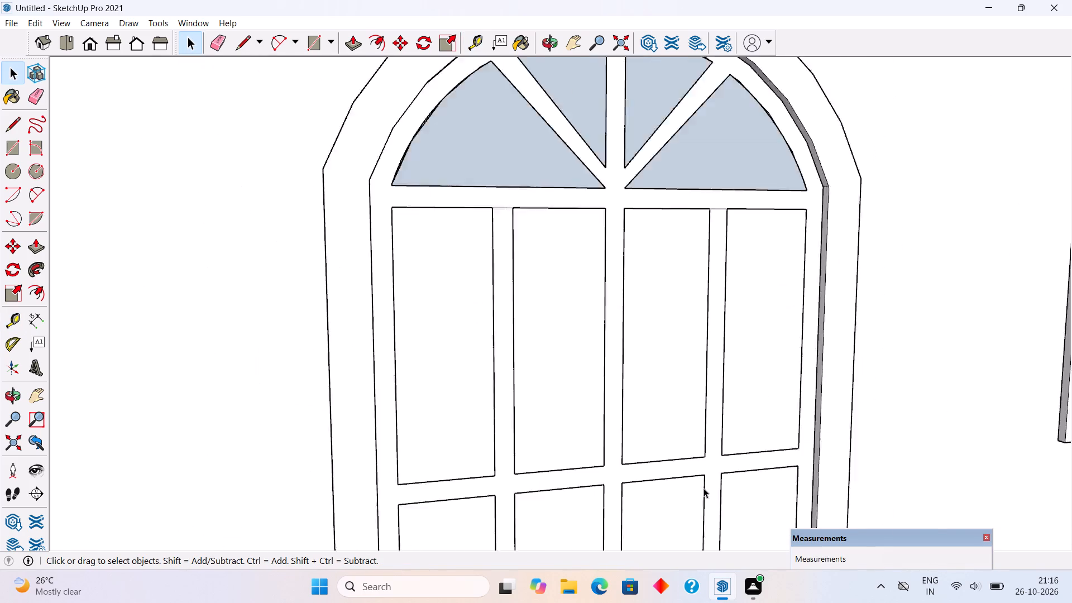
Place a vertical guide on the window wall 8" outward from the guide beside the arched window's surround.
{"action": "scroll", "coordinate": [703, 488], "scroll_direction": "down", "scroll_amount": 2}
{"action": "scroll", "coordinate": [726, 417], "scroll_direction": "down", "scroll_amount": 13}
{"action": "middle_click_drag", "start_coordinate": [701, 418], "coordinate": [702, 419]}
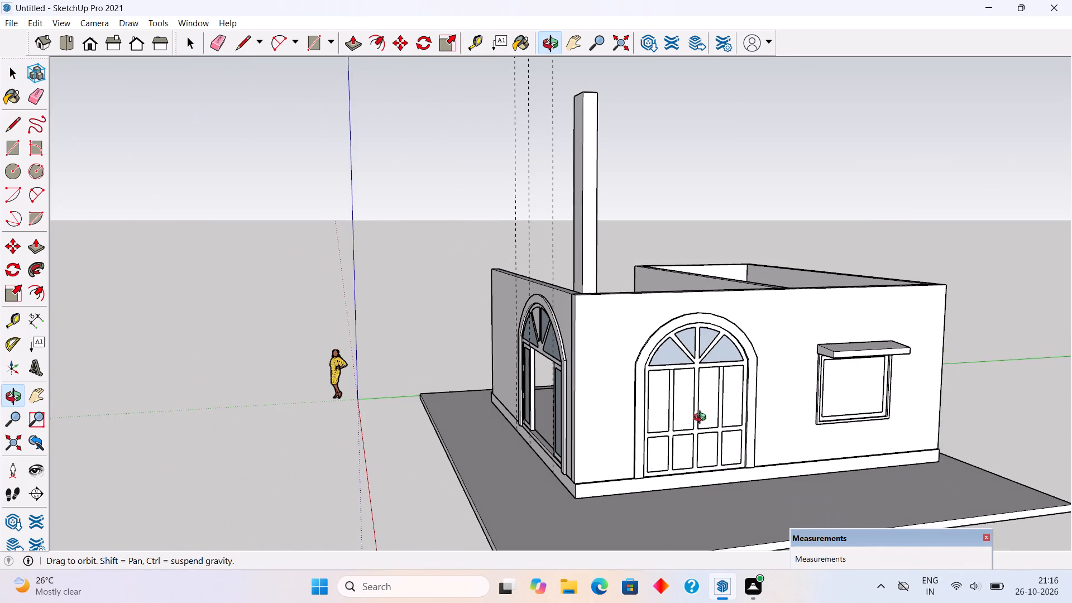
{"action": "middle_click_drag", "start_coordinate": [702, 419], "coordinate": [925, 389]}
{"action": "middle_click_drag", "start_coordinate": [726, 414], "coordinate": [853, 399]}
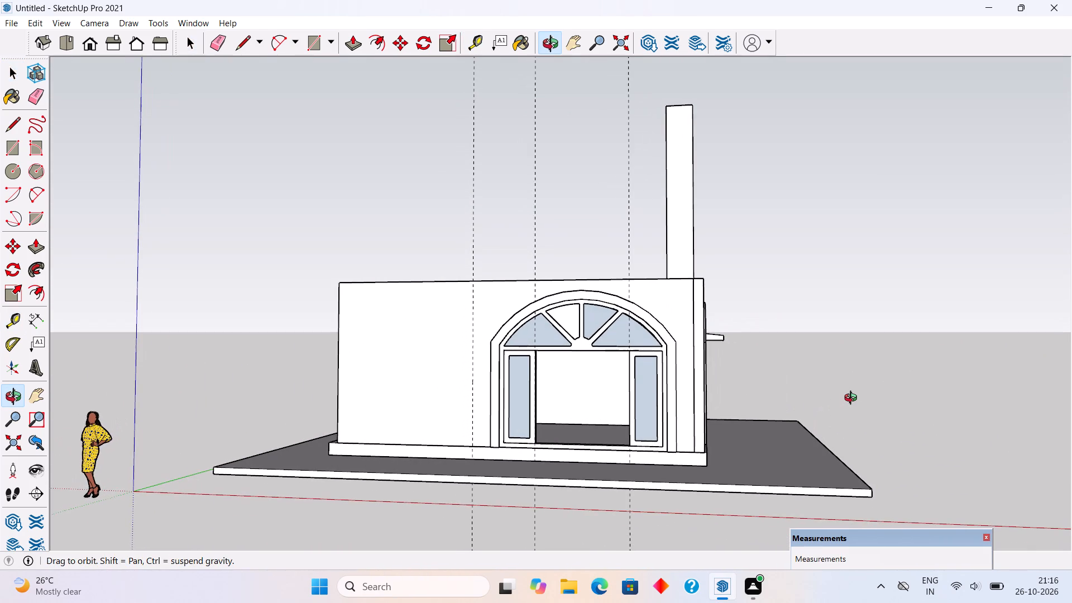
{"action": "middle_click_drag", "start_coordinate": [853, 399], "coordinate": [851, 398]}
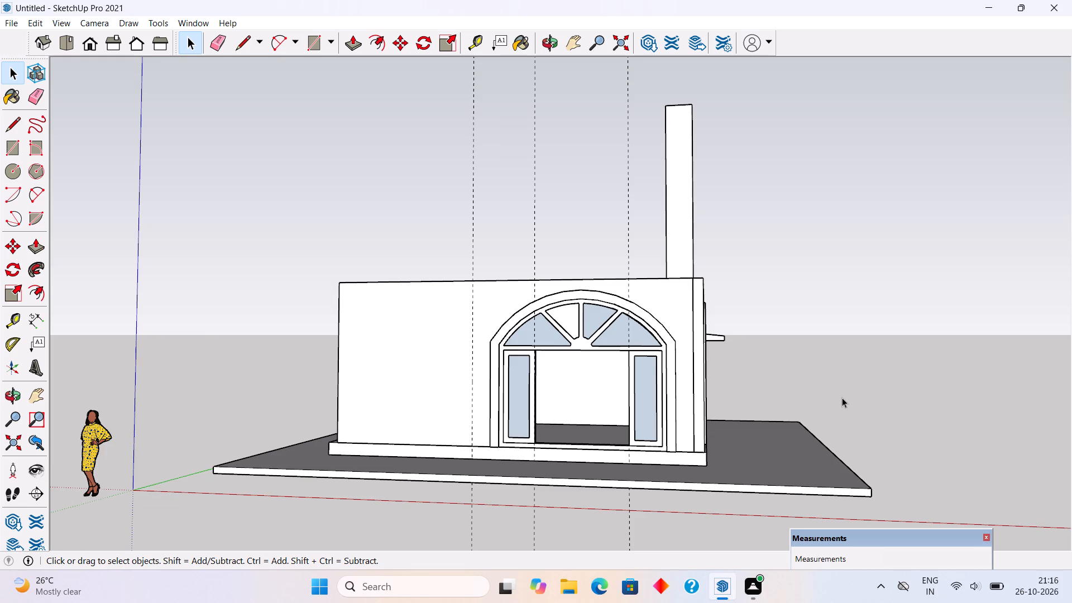
{"action": "scroll", "coordinate": [841, 397], "scroll_direction": "down", "scroll_amount": 1}
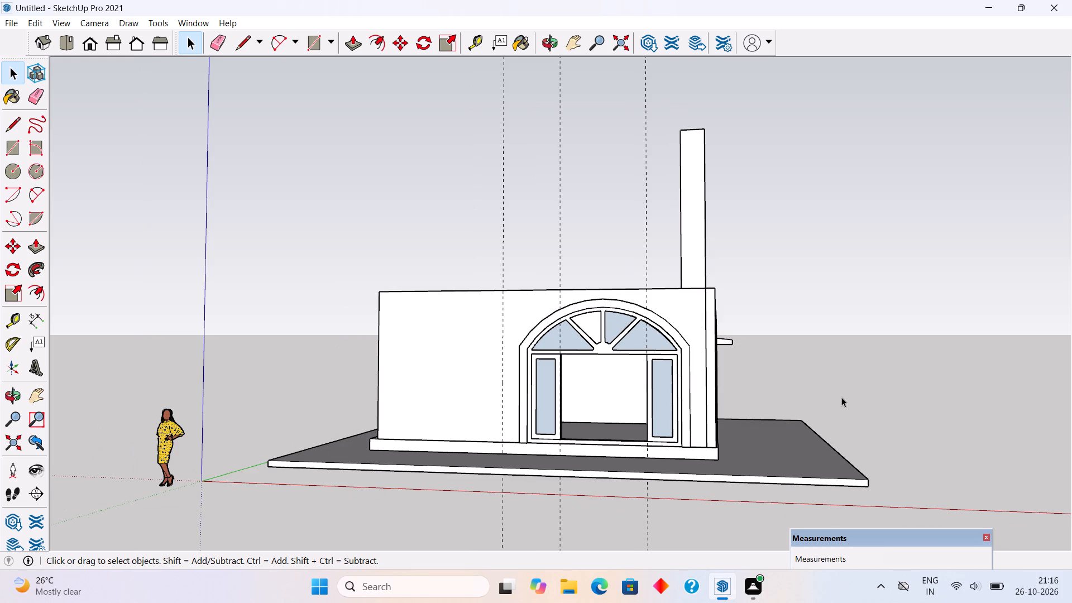
{"action": "scroll", "coordinate": [841, 397], "scroll_direction": "down", "scroll_amount": 1}
{"action": "middle_click_drag", "start_coordinate": [513, 420], "coordinate": [629, 458]}
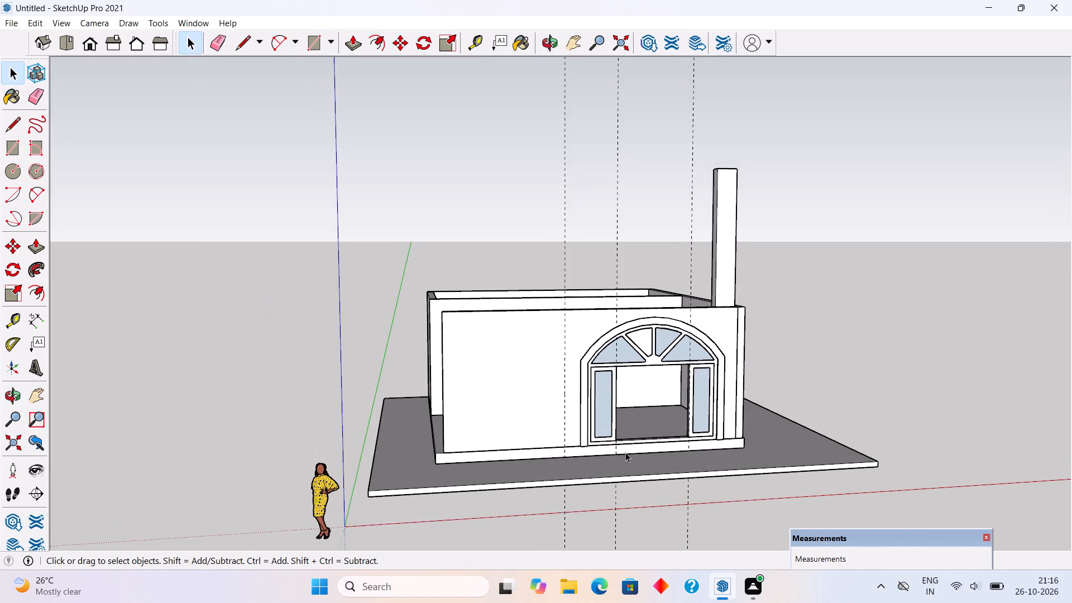
{"action": "scroll", "coordinate": [600, 429], "scroll_direction": "up", "scroll_amount": 3}
{"action": "key", "text": "t"}
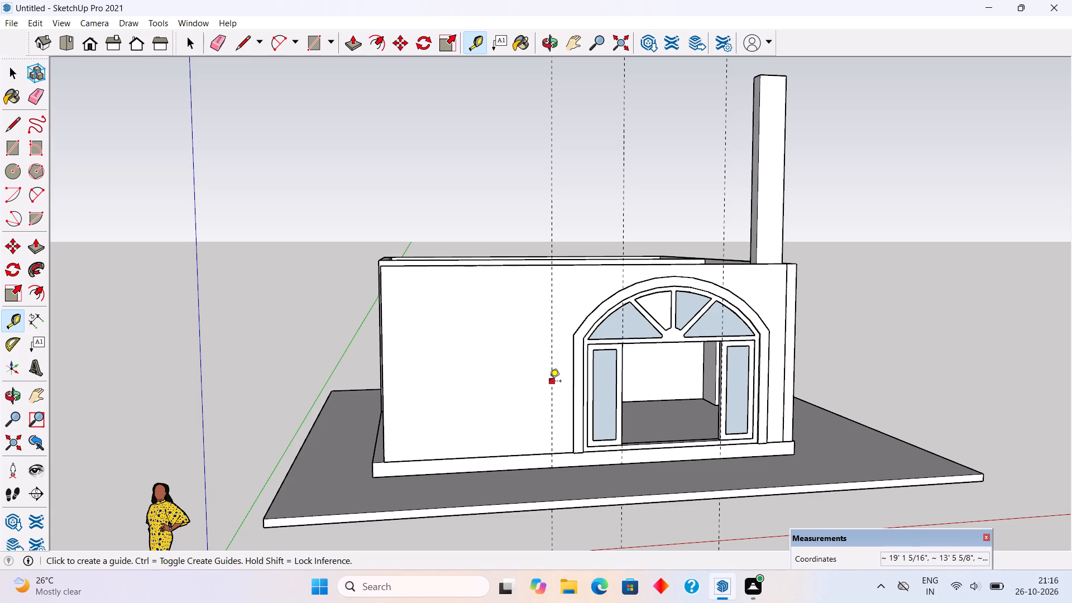
{"action": "left_click", "coordinate": [549, 382]}
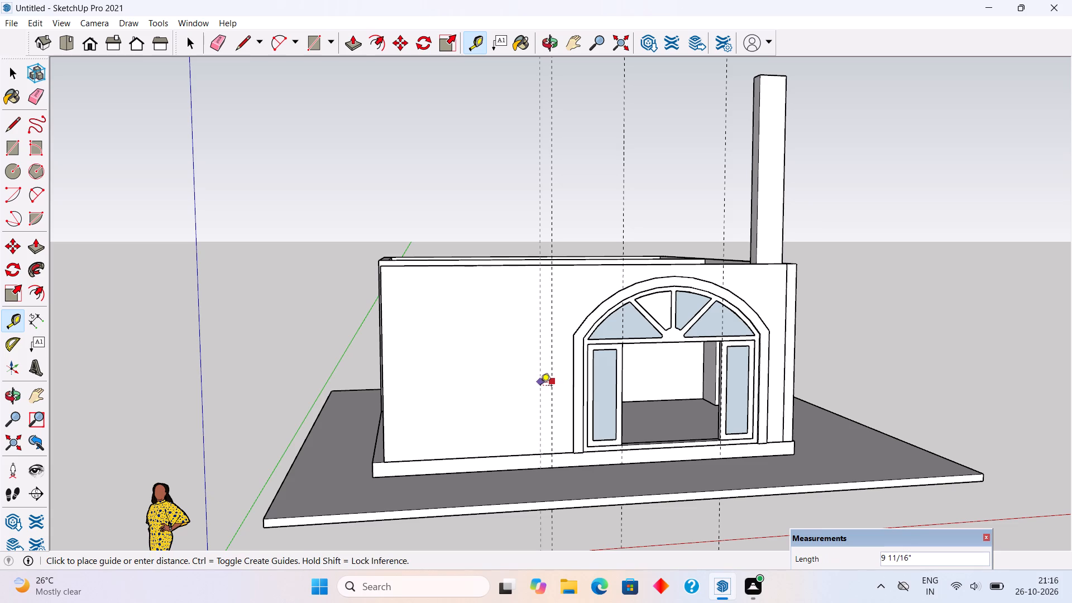
{"action": "type", "text": "8\""}
{"action": "key", "text": "Return"}
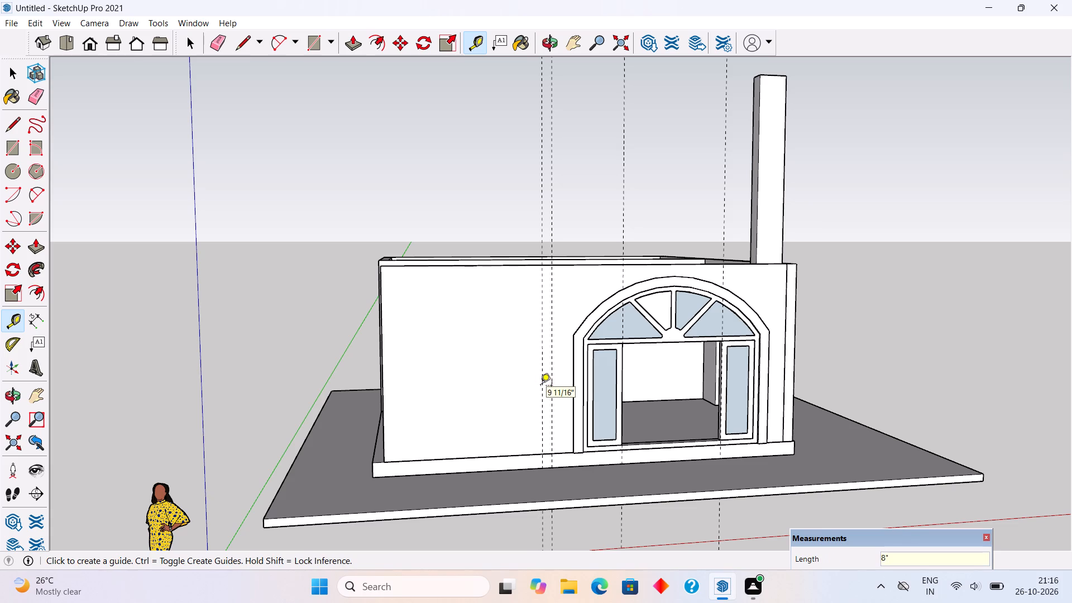
Place another vertical guide 9' from the 8" offset guide, towards the blank wall's far end.
{"action": "left_click", "coordinate": [543, 397]}
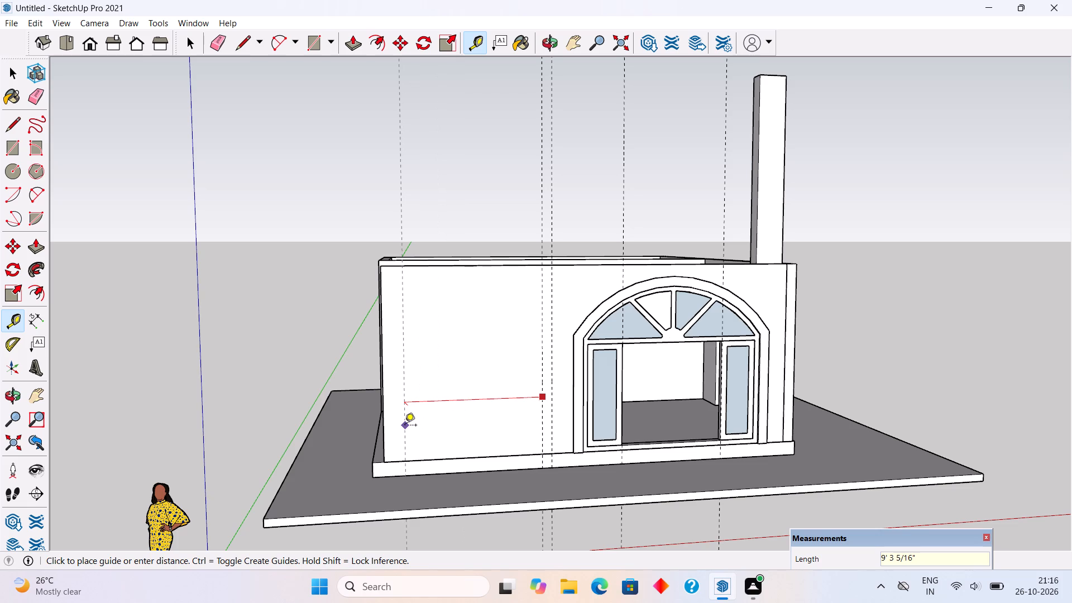
{"action": "key", "text": "9"}
{"action": "key", "text": "apostrophe"}
{"action": "key", "text": "Return"}
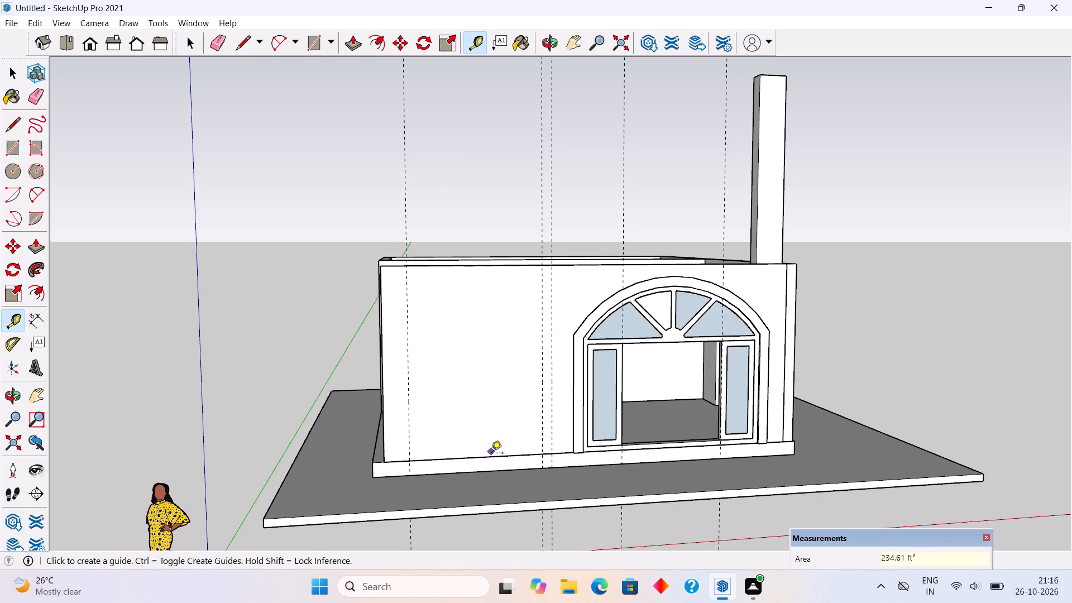
Place a horizontal guide offset up from the wall's base edge, level with the underside of the arched window's transom bar.
{"action": "left_click", "coordinate": [492, 454]}
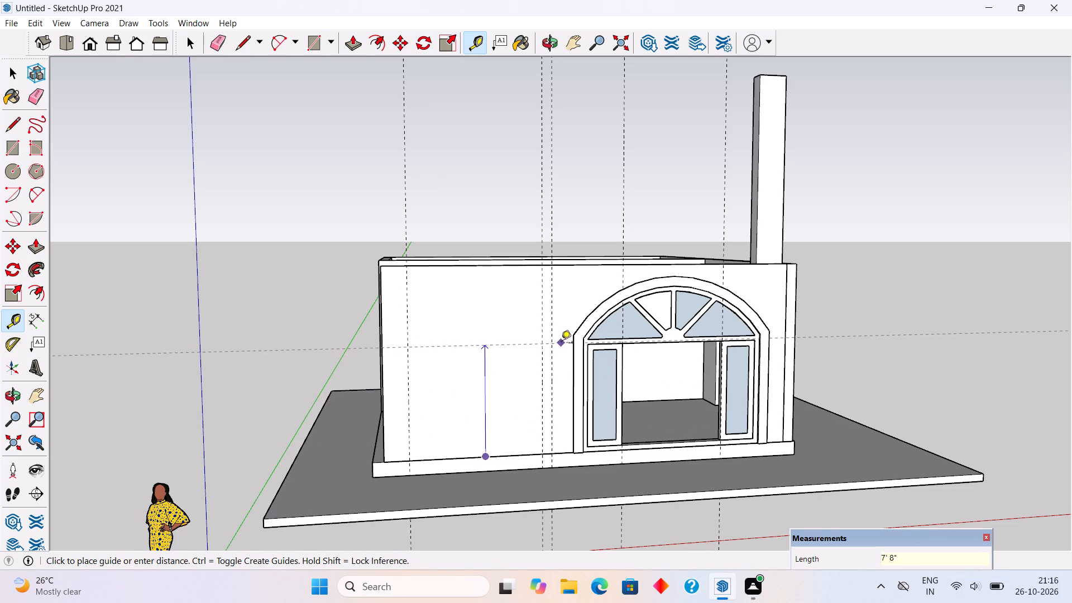
{"action": "scroll", "coordinate": [566, 344], "scroll_direction": "up", "scroll_amount": 7}
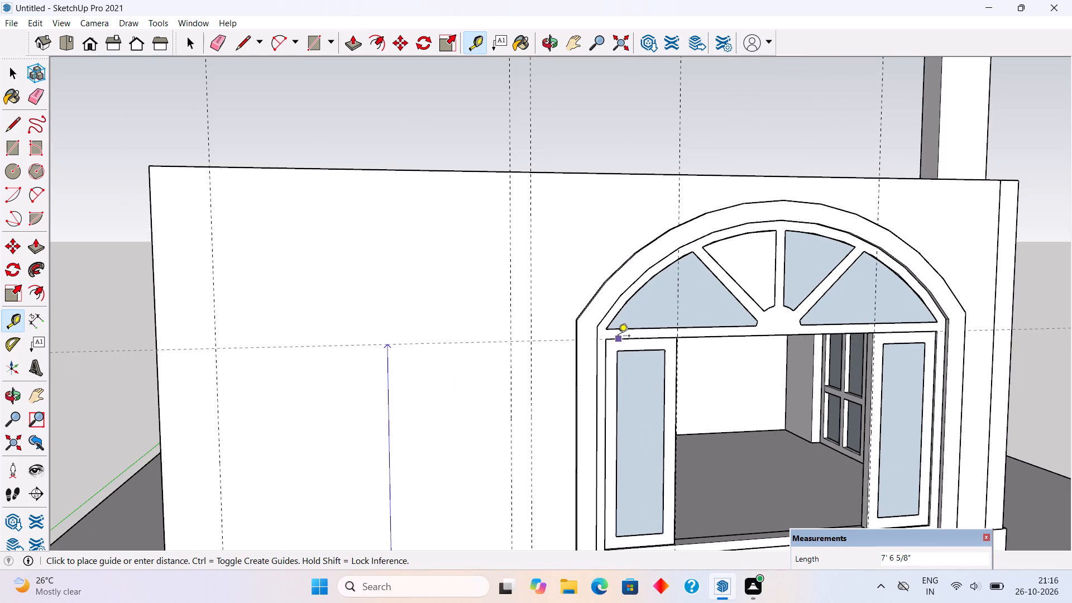
{"action": "scroll", "coordinate": [618, 337], "scroll_direction": "up", "scroll_amount": 5}
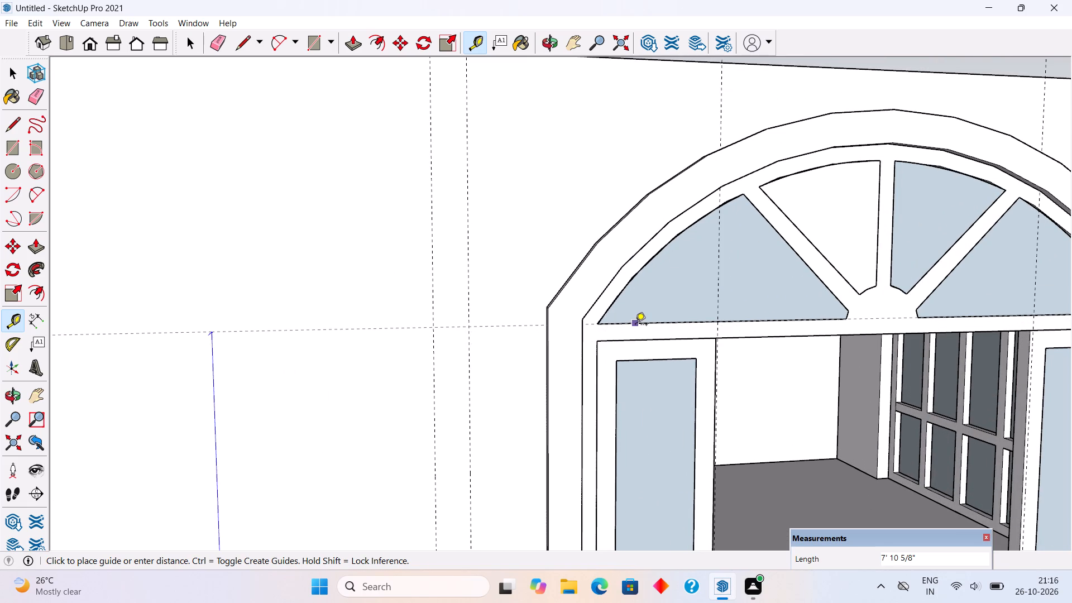
{"action": "scroll", "coordinate": [638, 325], "scroll_direction": "up", "scroll_amount": 11}
{"action": "middle_click_drag", "start_coordinate": [647, 352], "coordinate": [651, 503]}
{"action": "left_click", "coordinate": [629, 367]}
Place a second horizontal guide along the bottom edge of the arched window's fanlight.
{"action": "scroll", "coordinate": [645, 453], "scroll_direction": "down", "scroll_amount": 5}
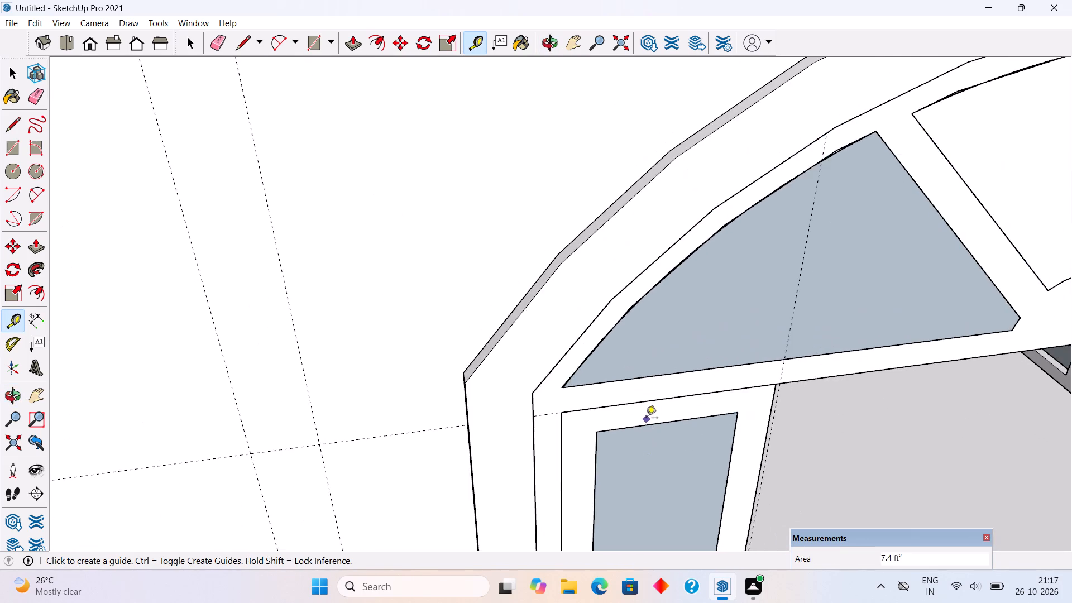
{"action": "scroll", "coordinate": [646, 418], "scroll_direction": "down", "scroll_amount": 4}
{"action": "left_click", "coordinate": [652, 391]}
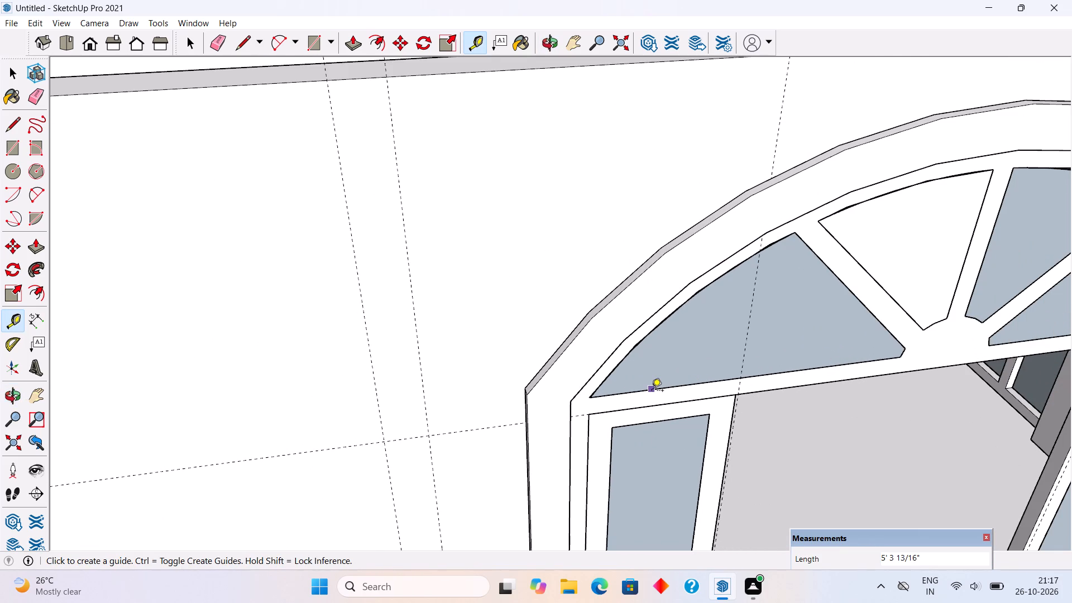
{"action": "left_click", "coordinate": [652, 391]}
Examine the wall and its guides from the open end, the interior and the arched door side.
{"action": "scroll", "coordinate": [667, 456], "scroll_direction": "down", "scroll_amount": 6}
{"action": "middle_click_drag", "start_coordinate": [677, 417], "coordinate": [662, 249]}
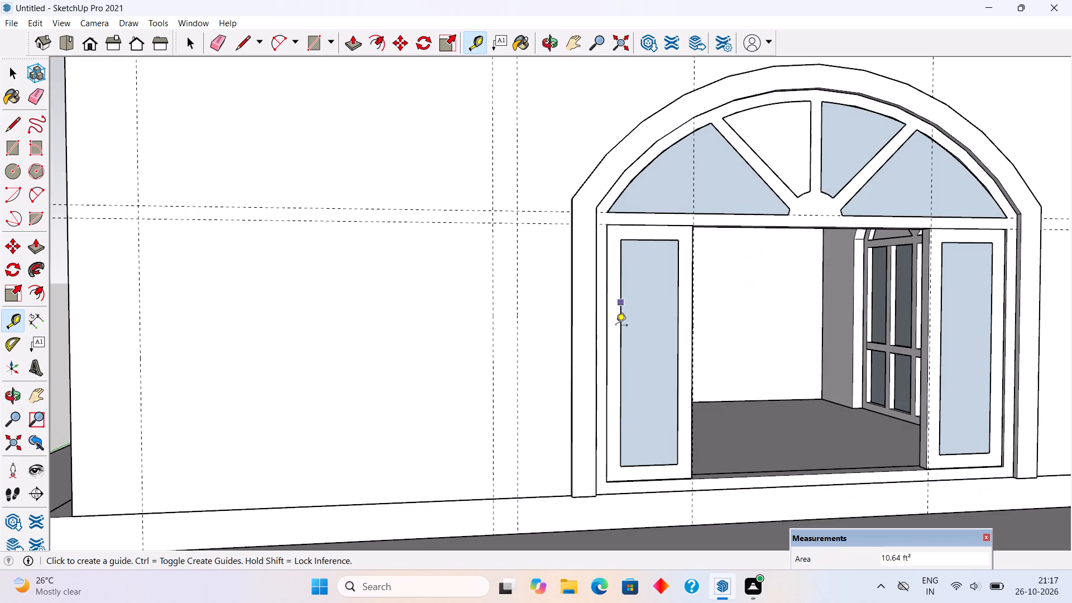
{"action": "middle_click_drag", "start_coordinate": [679, 373], "coordinate": [966, 438]}
{"action": "scroll", "coordinate": [660, 394], "scroll_direction": "up", "scroll_amount": 5}
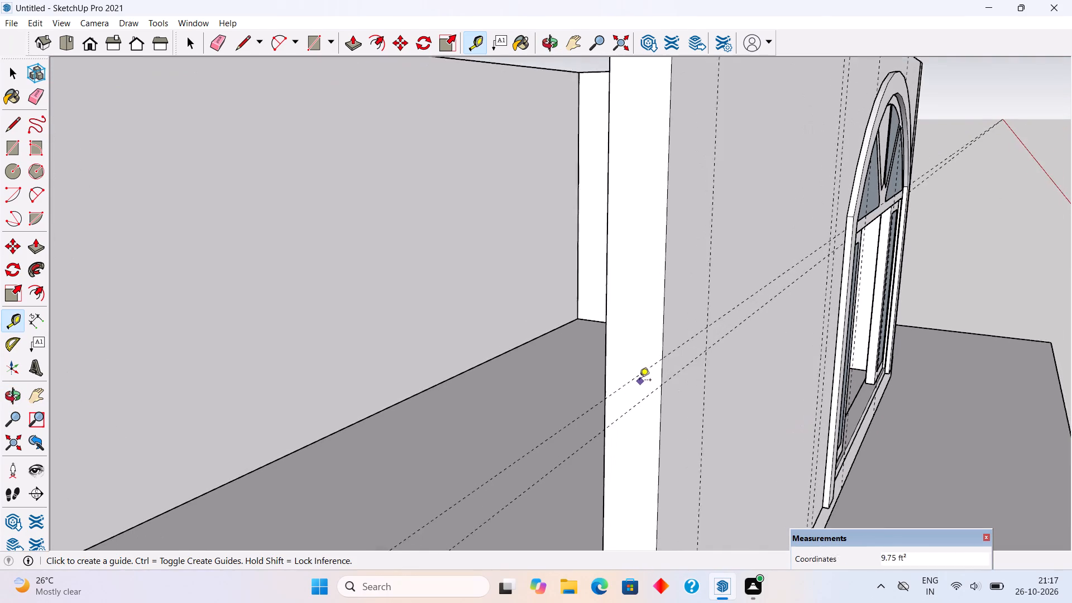
{"action": "middle_click_drag", "start_coordinate": [661, 410], "coordinate": [766, 358]}
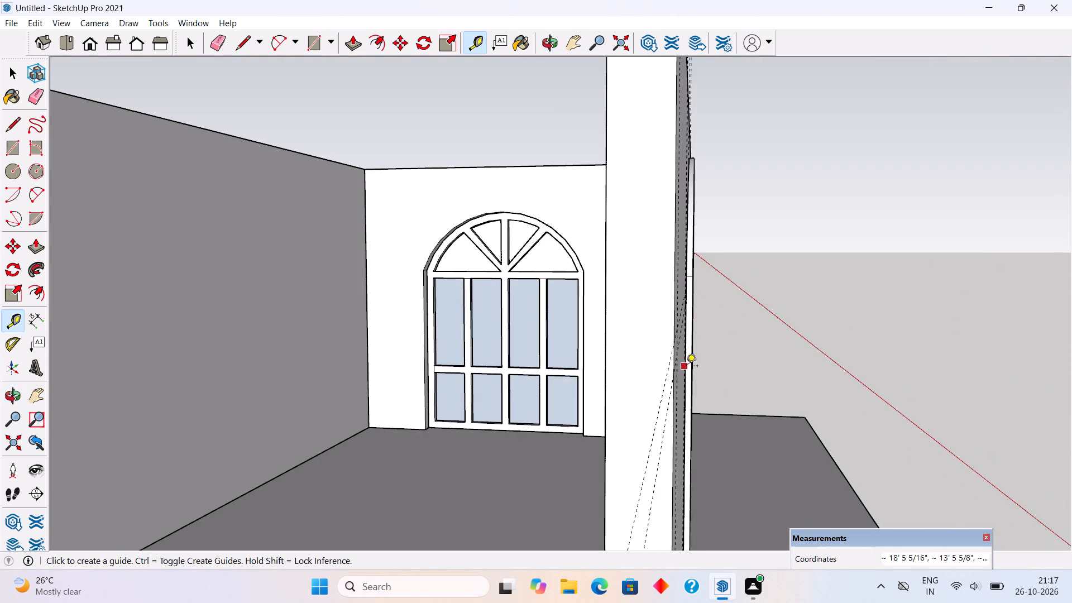
{"action": "scroll", "coordinate": [686, 367], "scroll_direction": "up", "scroll_amount": 4}
{"action": "scroll", "coordinate": [669, 358], "scroll_direction": "down", "scroll_amount": 2}
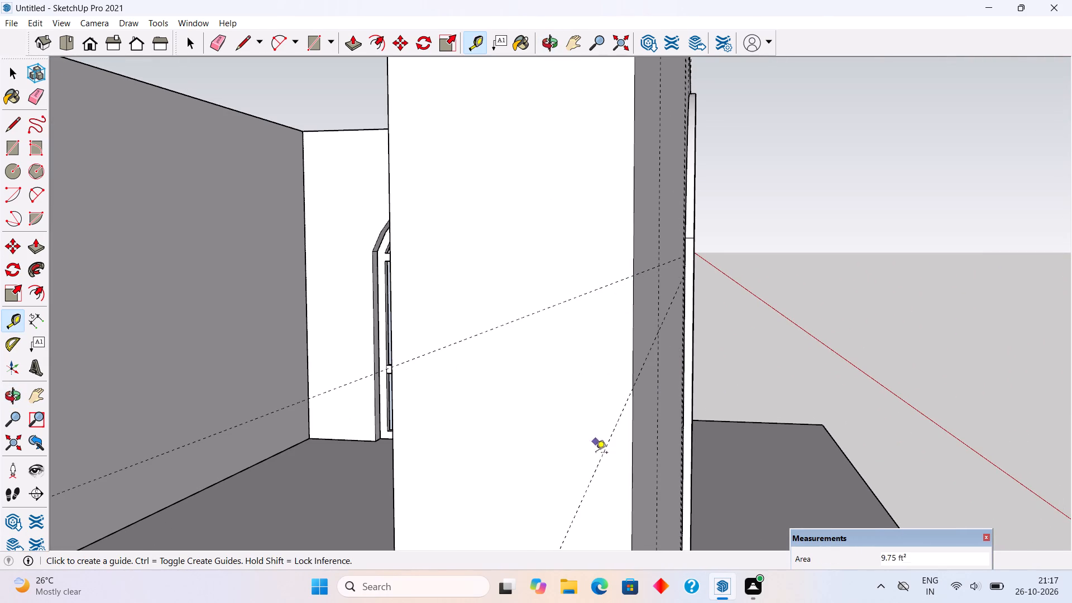
{"action": "scroll", "coordinate": [596, 455], "scroll_direction": "down", "scroll_amount": 6}
{"action": "key", "text": "space"}
{"action": "scroll", "coordinate": [708, 389], "scroll_direction": "down", "scroll_amount": 5}
{"action": "scroll", "coordinate": [762, 297], "scroll_direction": "down", "scroll_amount": 5}
{"action": "middle_click_drag", "start_coordinate": [770, 315], "coordinate": [633, 315]}
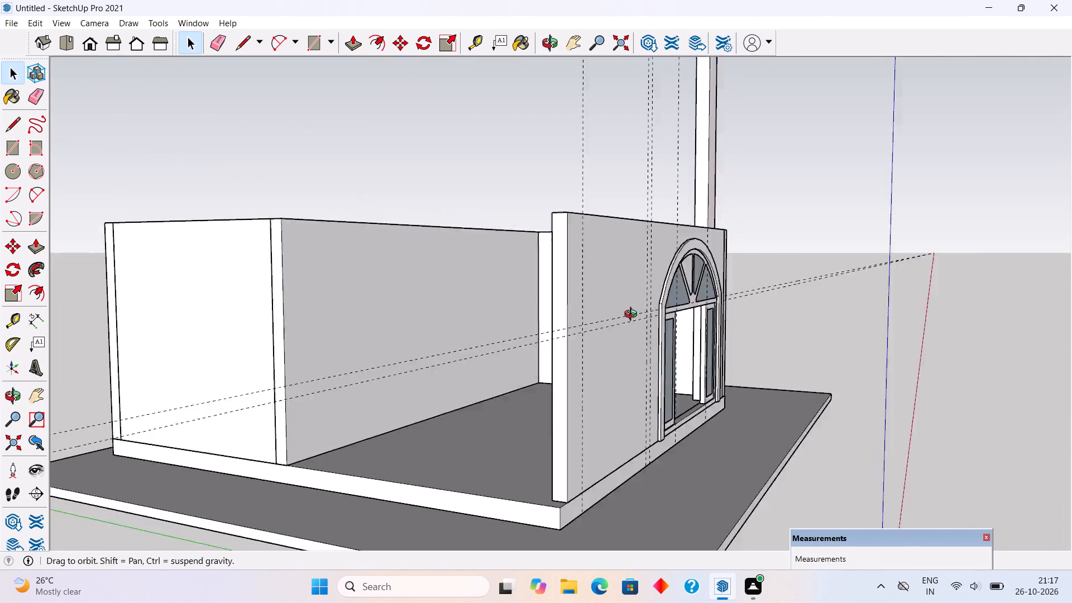
{"action": "middle_click_drag", "start_coordinate": [633, 315], "coordinate": [450, 317]}
{"action": "middle_click_drag", "start_coordinate": [481, 342], "coordinate": [175, 360]}
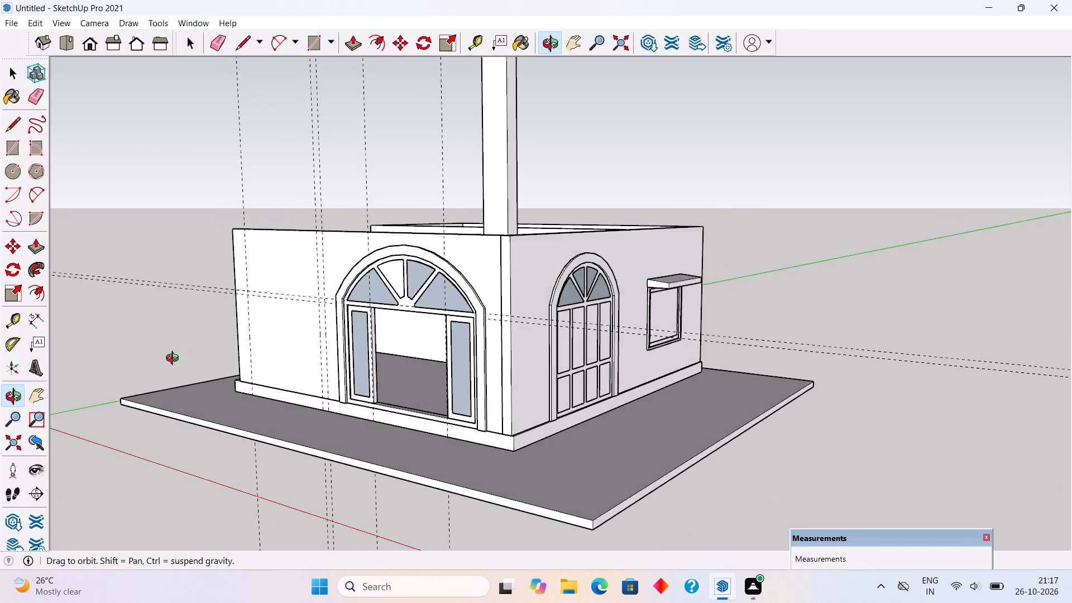
{"action": "middle_click_drag", "start_coordinate": [175, 360], "coordinate": [429, 355]}
Place a horizontal guide about 10" below the wall's top edge, at the crown of the arched window's surround.
{"action": "scroll", "coordinate": [462, 246], "scroll_direction": "up", "scroll_amount": 3}
{"action": "middle_click_drag", "start_coordinate": [578, 257], "coordinate": [580, 351]}
{"action": "scroll", "coordinate": [535, 312], "scroll_direction": "up", "scroll_amount": 7}
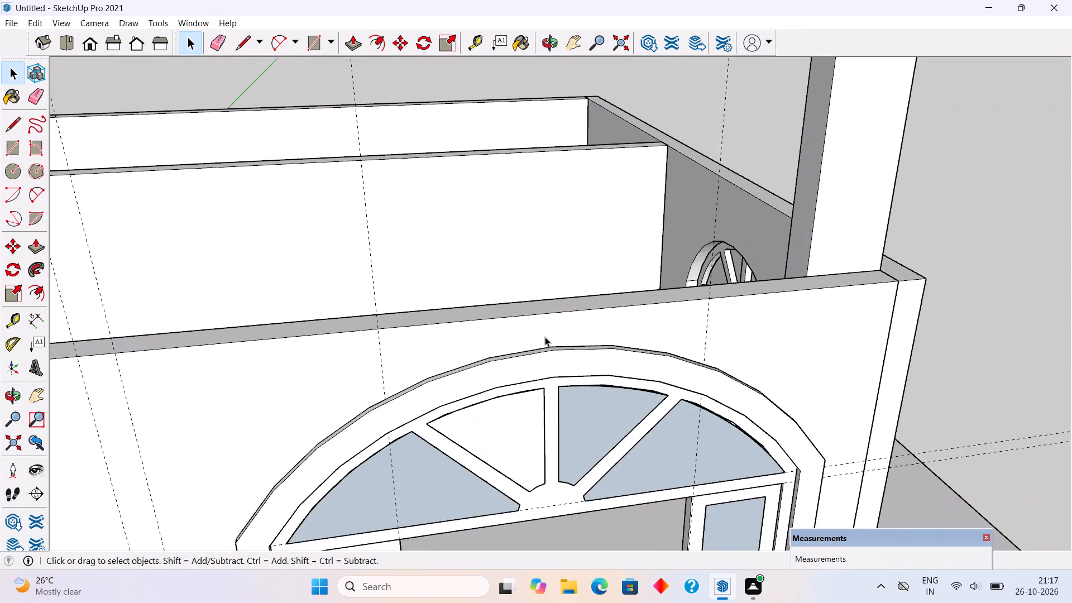
{"action": "middle_click_drag", "start_coordinate": [545, 337], "coordinate": [546, 358]}
{"action": "scroll", "coordinate": [555, 363], "scroll_direction": "up", "scroll_amount": 1}
{"action": "key", "text": "t"}
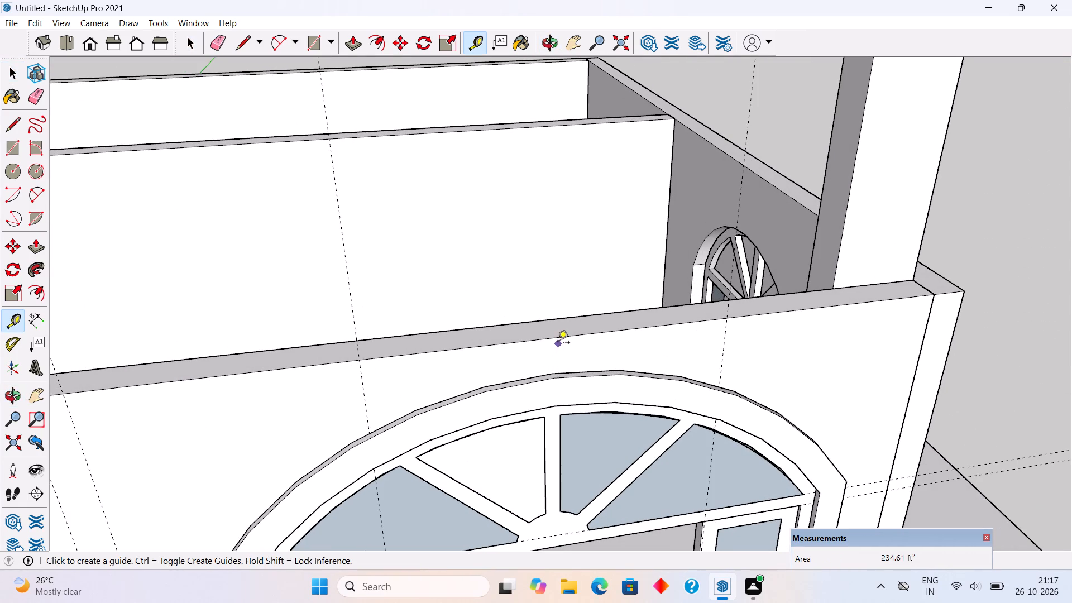
{"action": "left_click", "coordinate": [558, 341]}
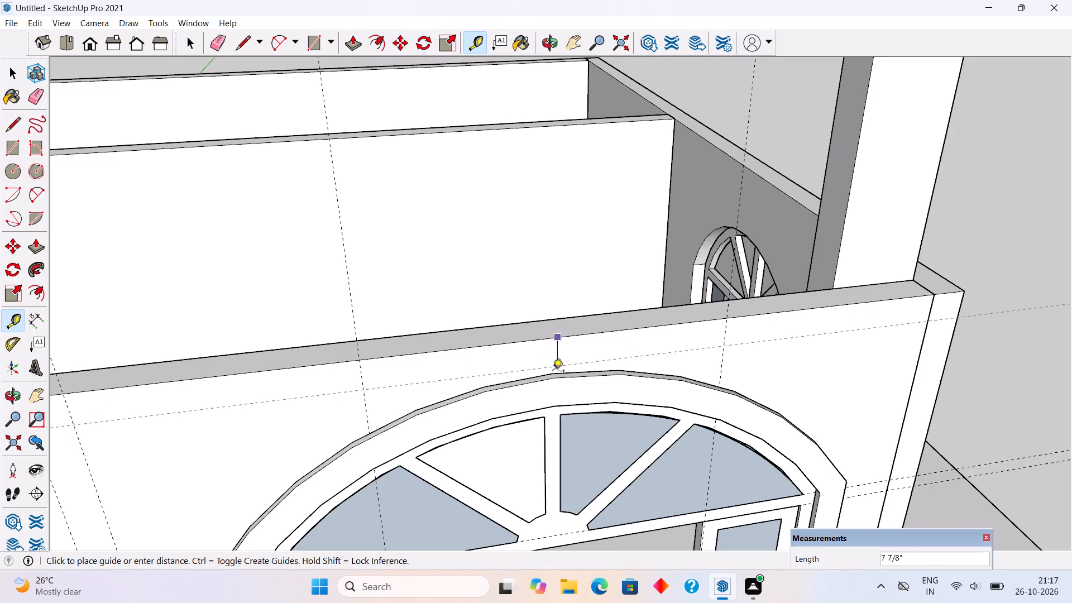
{"action": "scroll", "coordinate": [553, 374], "scroll_direction": "up", "scroll_amount": 8}
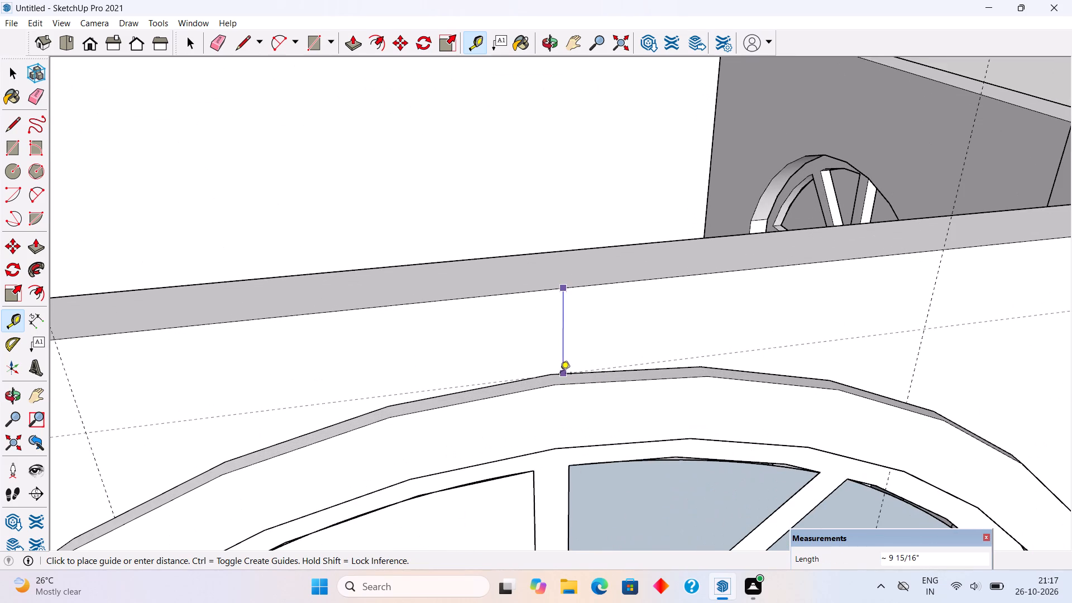
{"action": "left_click", "coordinate": [553, 372]}
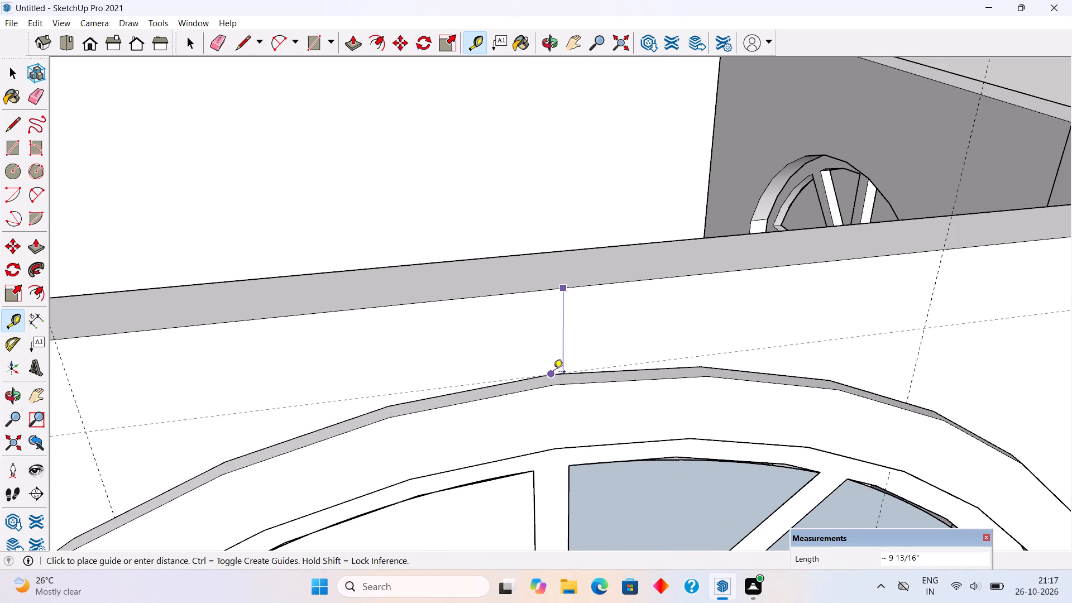
Place a vertical guide 8' toward the wall's open end from the farther of the paired guides beside the arched window.
{"action": "scroll", "coordinate": [636, 377], "scroll_direction": "down", "scroll_amount": 19}
{"action": "scroll", "coordinate": [662, 374], "scroll_direction": "down", "scroll_amount": 6}
{"action": "middle_click_drag", "start_coordinate": [639, 466], "coordinate": [314, 304]}
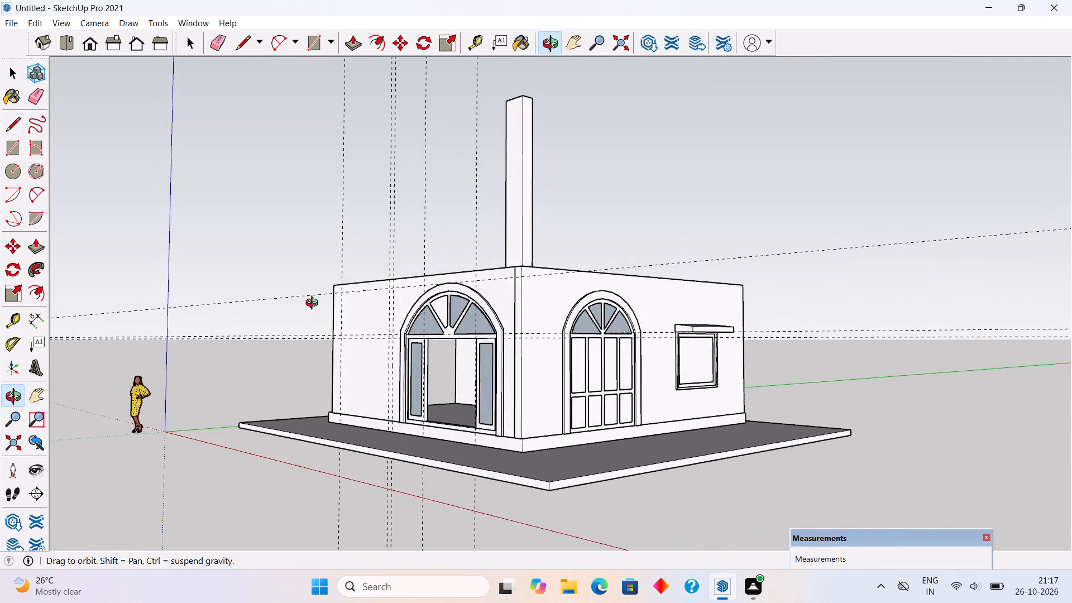
{"action": "middle_click_drag", "start_coordinate": [314, 304], "coordinate": [539, 372]}
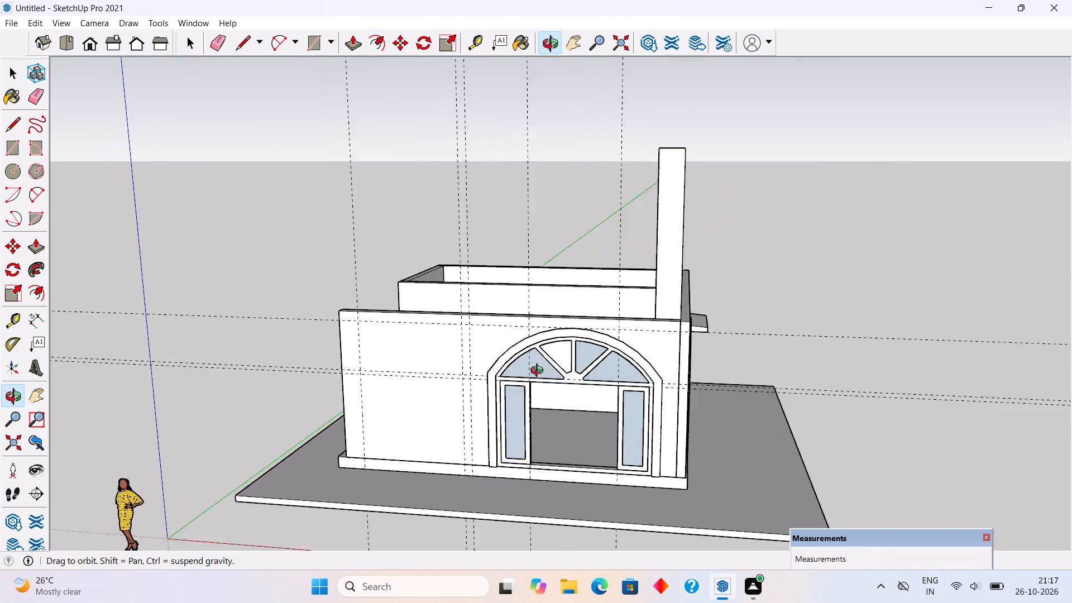
{"action": "middle_click_drag", "start_coordinate": [539, 372], "coordinate": [670, 353]}
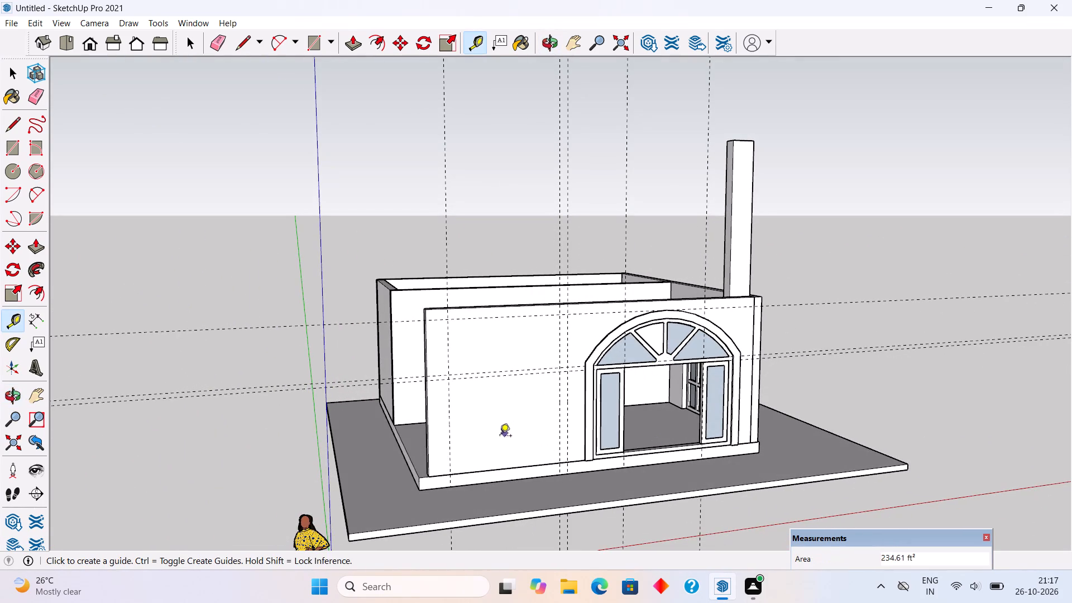
{"action": "scroll", "coordinate": [493, 442], "scroll_direction": "up", "scroll_amount": 3}
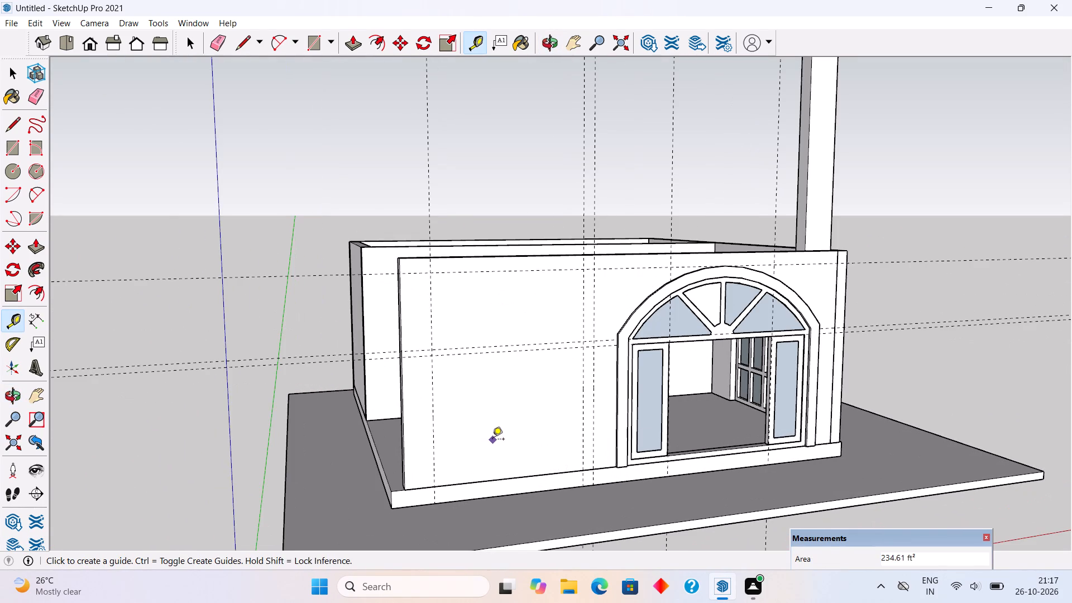
{"action": "scroll", "coordinate": [492, 440], "scroll_direction": "up", "scroll_amount": 3}
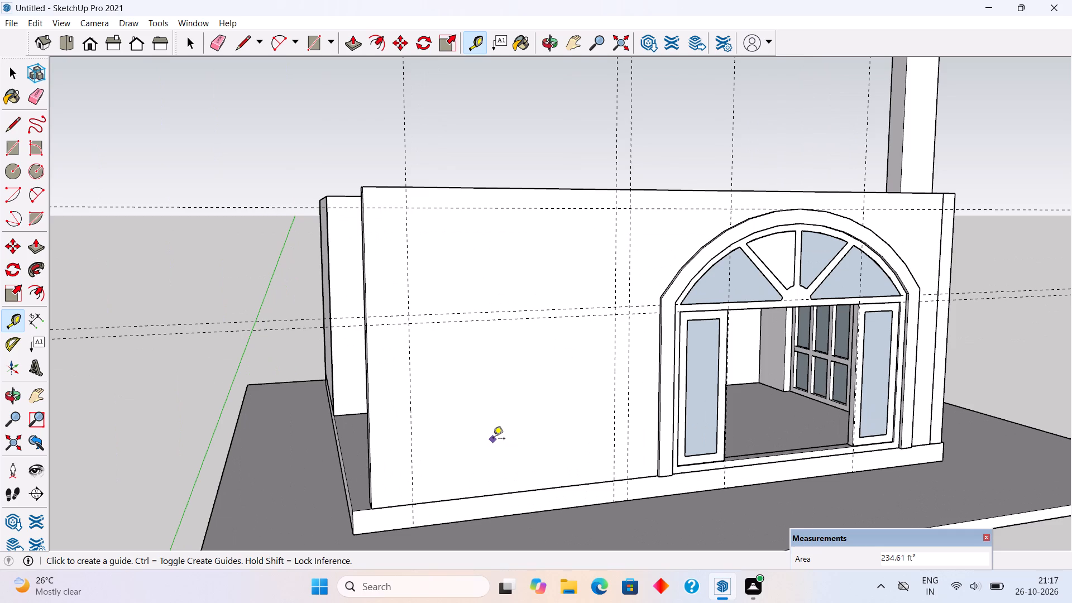
{"action": "key", "text": "space"}
{"action": "middle_click_drag", "start_coordinate": [533, 406], "coordinate": [485, 414]}
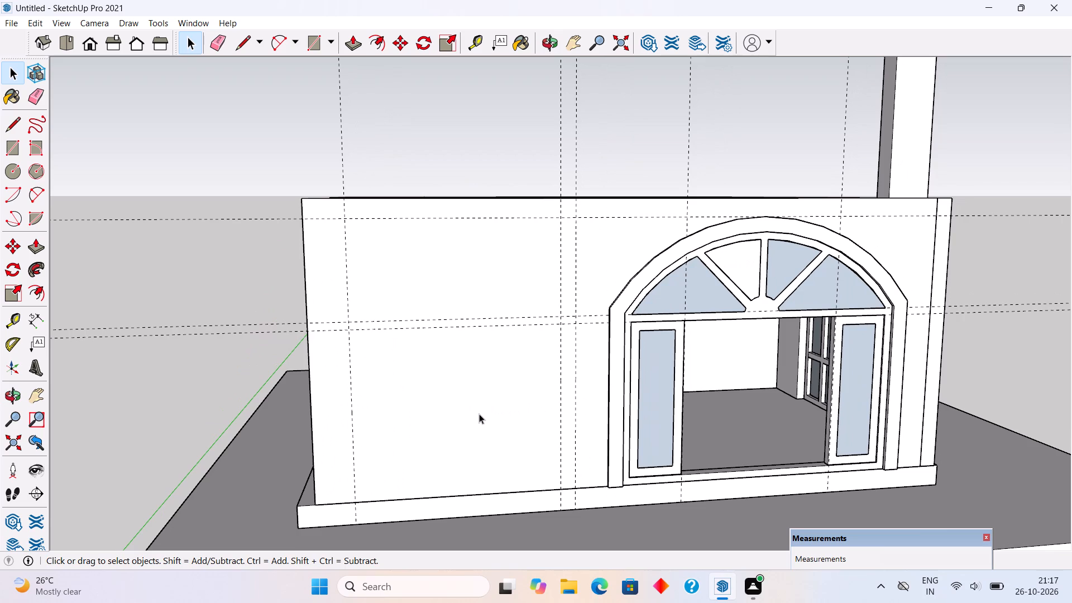
{"action": "scroll", "coordinate": [479, 414], "scroll_direction": "down", "scroll_amount": 2}
{"action": "middle_click_drag", "start_coordinate": [503, 437], "coordinate": [470, 452]}
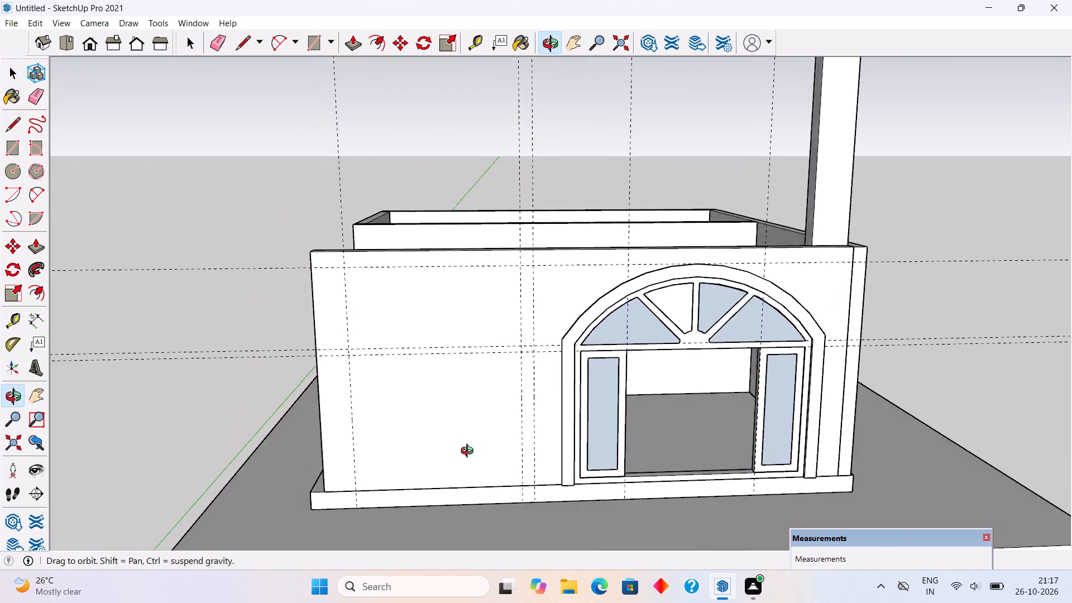
{"action": "middle_click_drag", "start_coordinate": [470, 452], "coordinate": [499, 428]}
{"action": "key", "text": "t"}
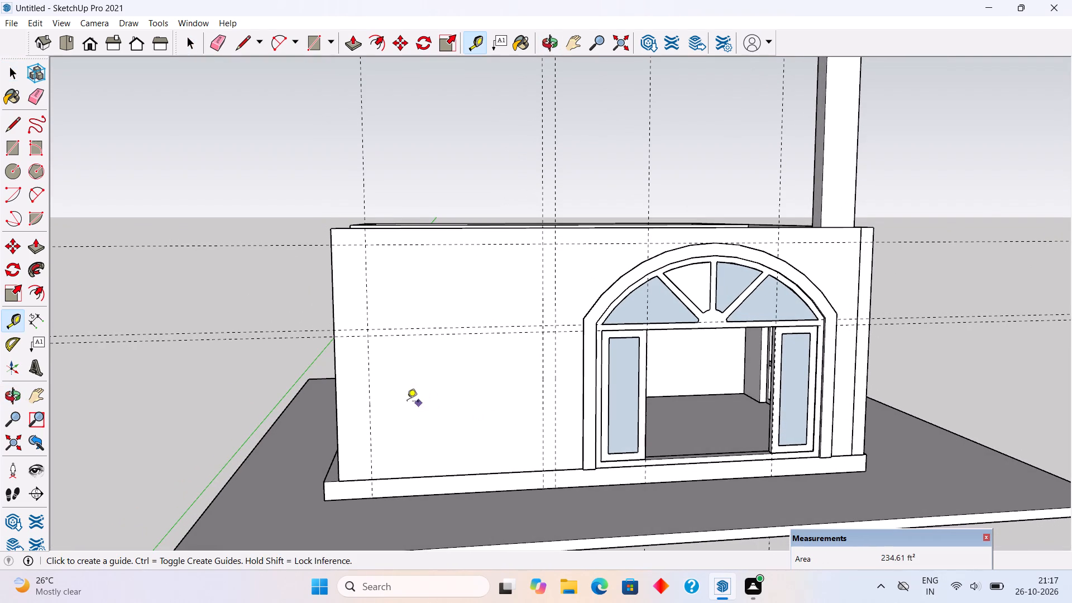
{"action": "left_click", "coordinate": [544, 404]}
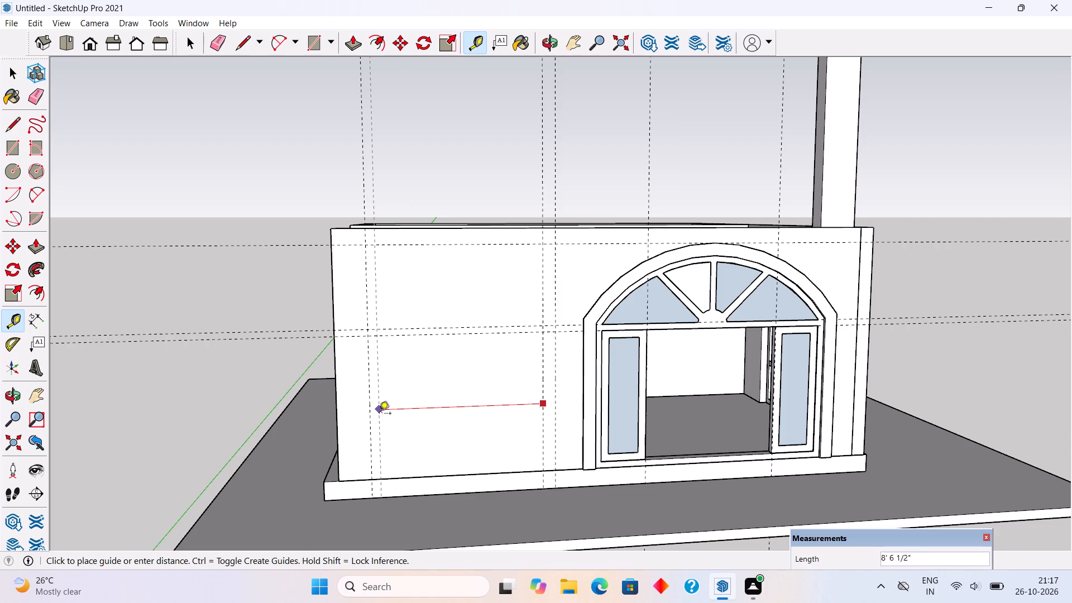
{"action": "type", "text": "8'"}
{"action": "key", "text": "Return"}
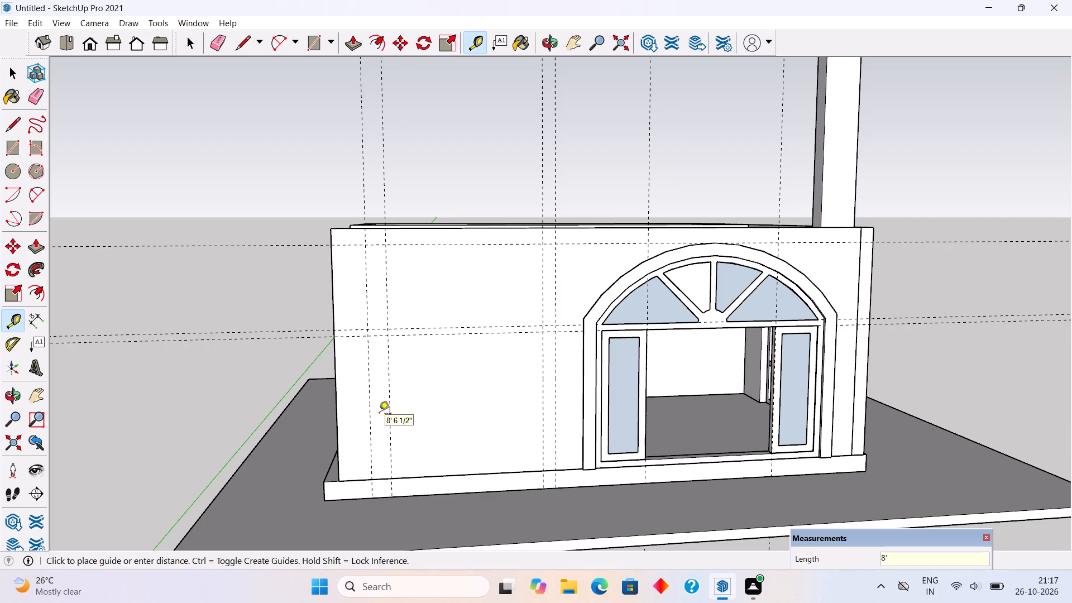
{"action": "key", "text": "space"}
Open the wall group holding the arched window for editing and select its front face with its edges.
{"action": "middle_click_drag", "start_coordinate": [397, 422], "coordinate": [370, 446]}
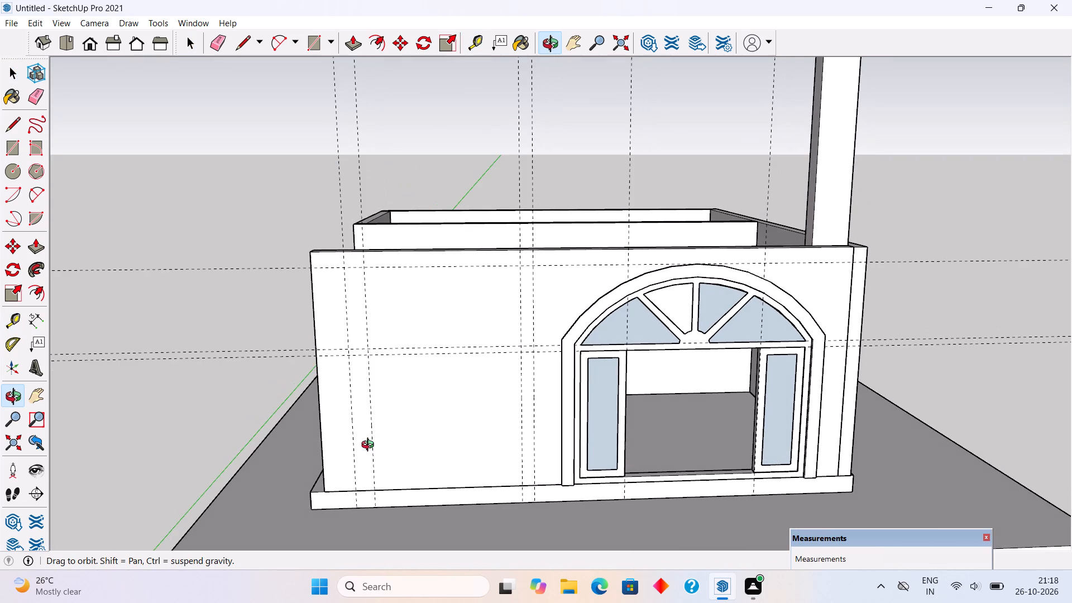
{"action": "middle_click_drag", "start_coordinate": [370, 446], "coordinate": [394, 438]}
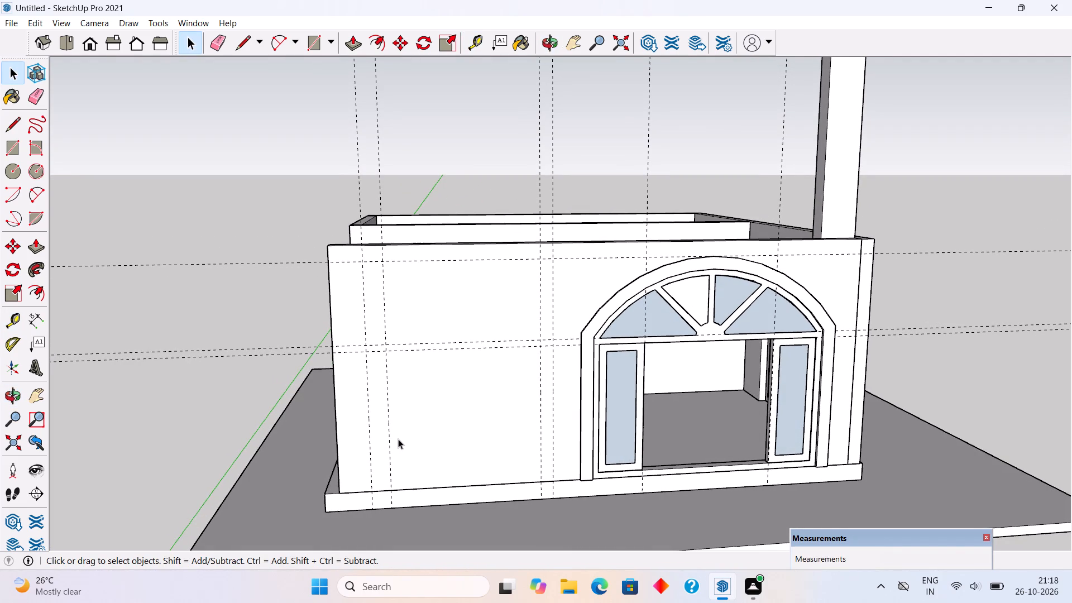
{"action": "scroll", "coordinate": [398, 439], "scroll_direction": "up", "scroll_amount": 1}
{"action": "scroll", "coordinate": [398, 439], "scroll_direction": "down", "scroll_amount": 1}
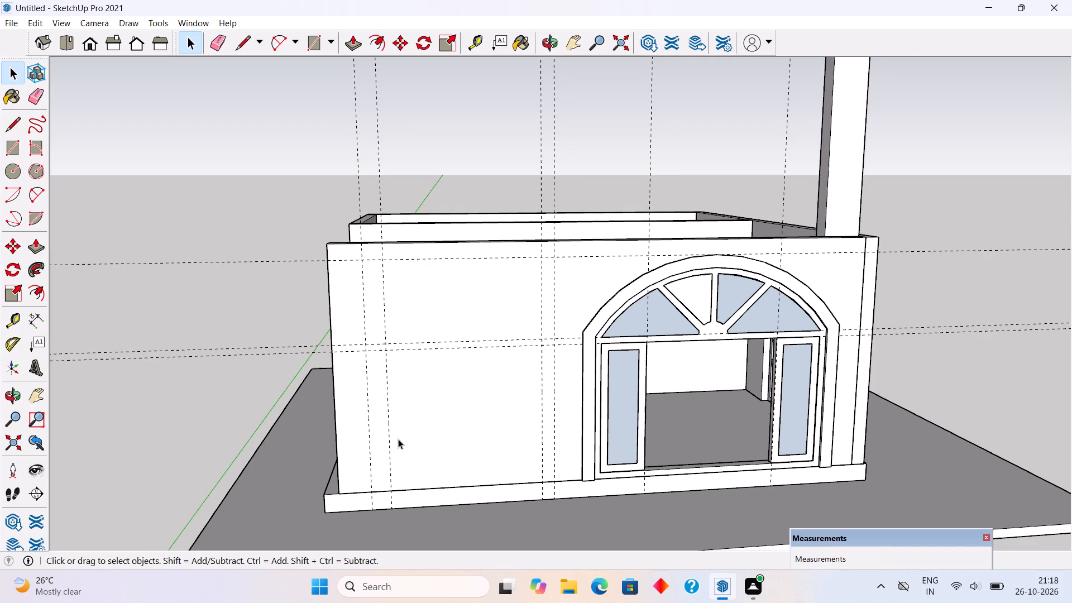
{"action": "key", "text": "r"}
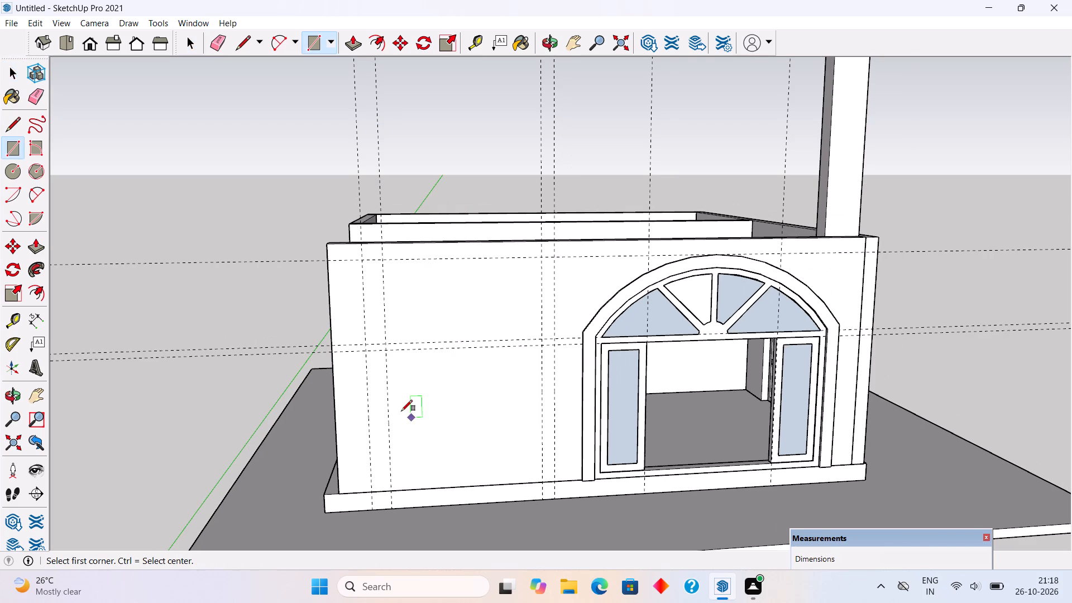
{"action": "key", "text": "space"}
{"action": "triple_click", "coordinate": [444, 416]}
{"action": "scroll", "coordinate": [444, 415], "scroll_direction": "up", "scroll_amount": 4}
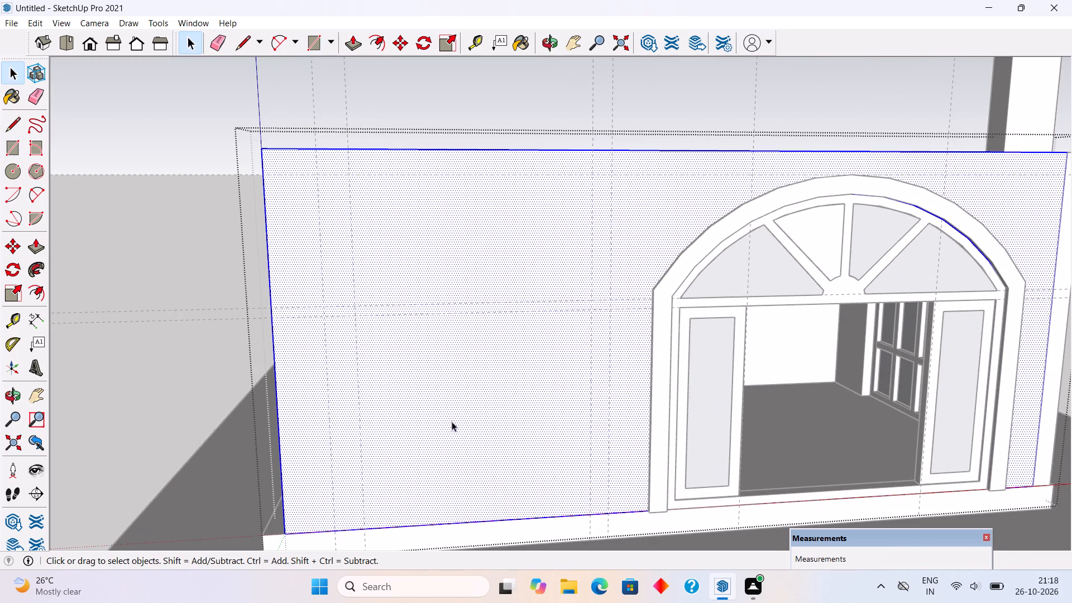
{"action": "middle_click_drag", "start_coordinate": [510, 405], "coordinate": [515, 390]}
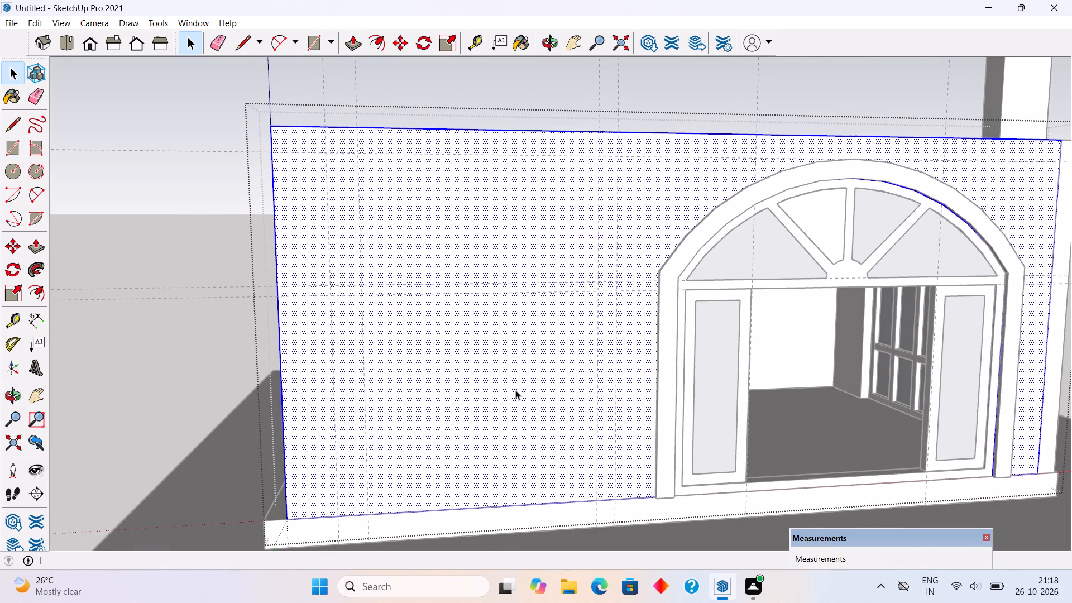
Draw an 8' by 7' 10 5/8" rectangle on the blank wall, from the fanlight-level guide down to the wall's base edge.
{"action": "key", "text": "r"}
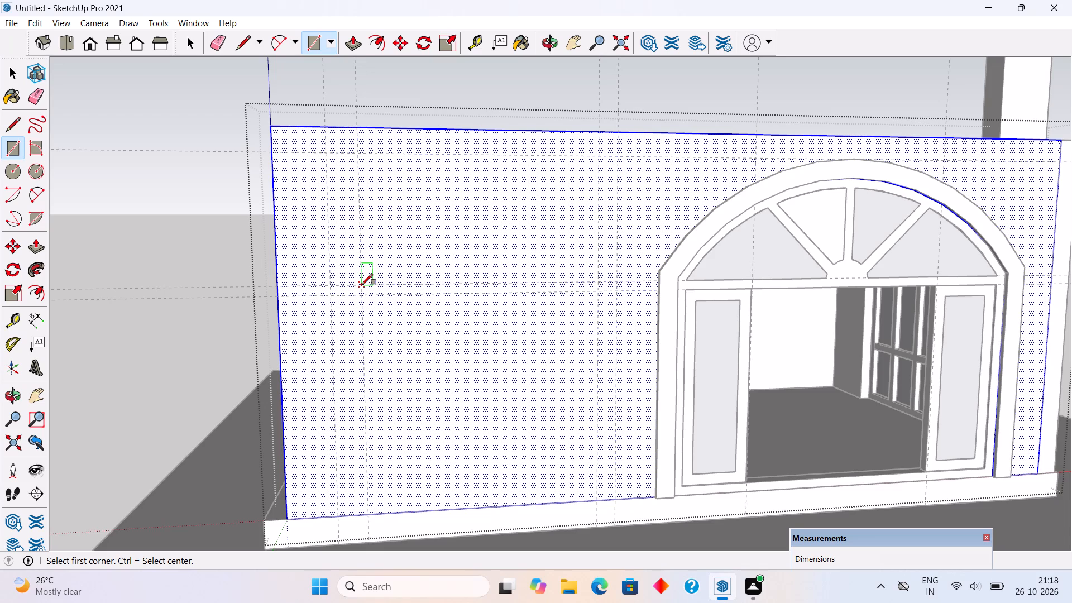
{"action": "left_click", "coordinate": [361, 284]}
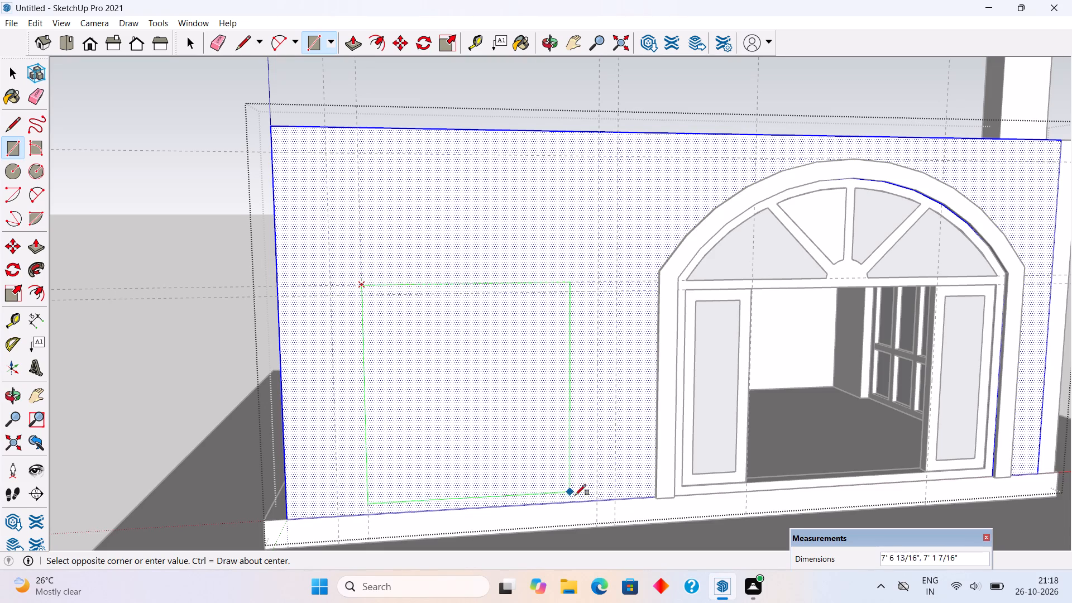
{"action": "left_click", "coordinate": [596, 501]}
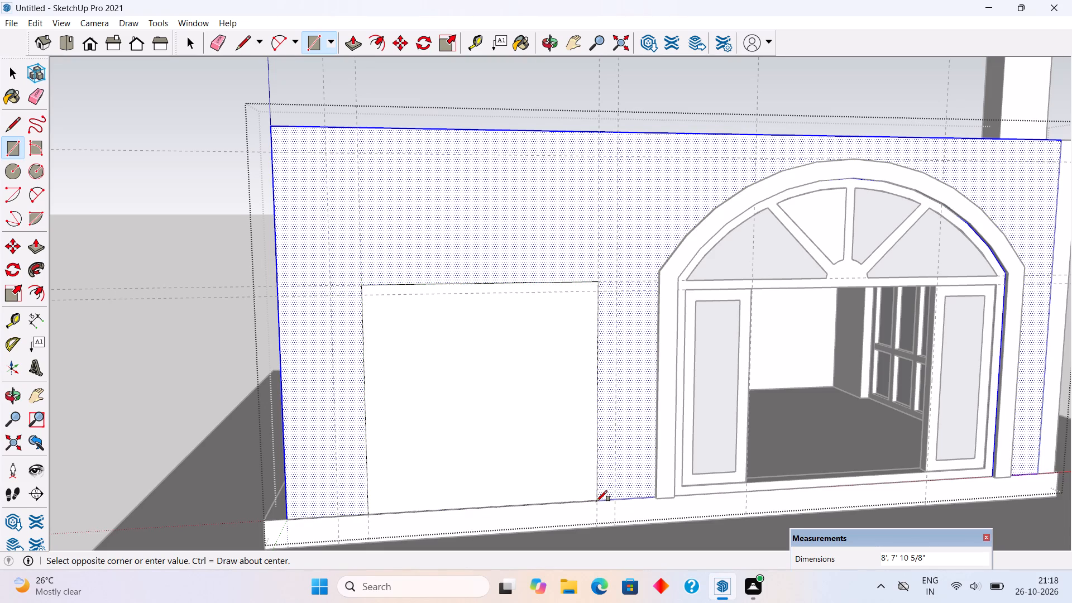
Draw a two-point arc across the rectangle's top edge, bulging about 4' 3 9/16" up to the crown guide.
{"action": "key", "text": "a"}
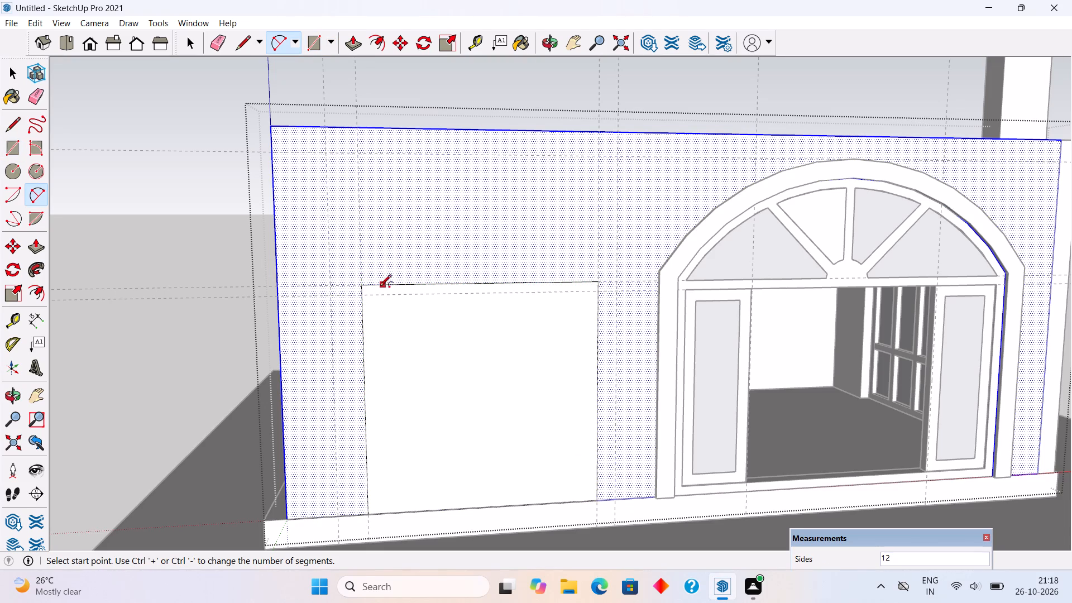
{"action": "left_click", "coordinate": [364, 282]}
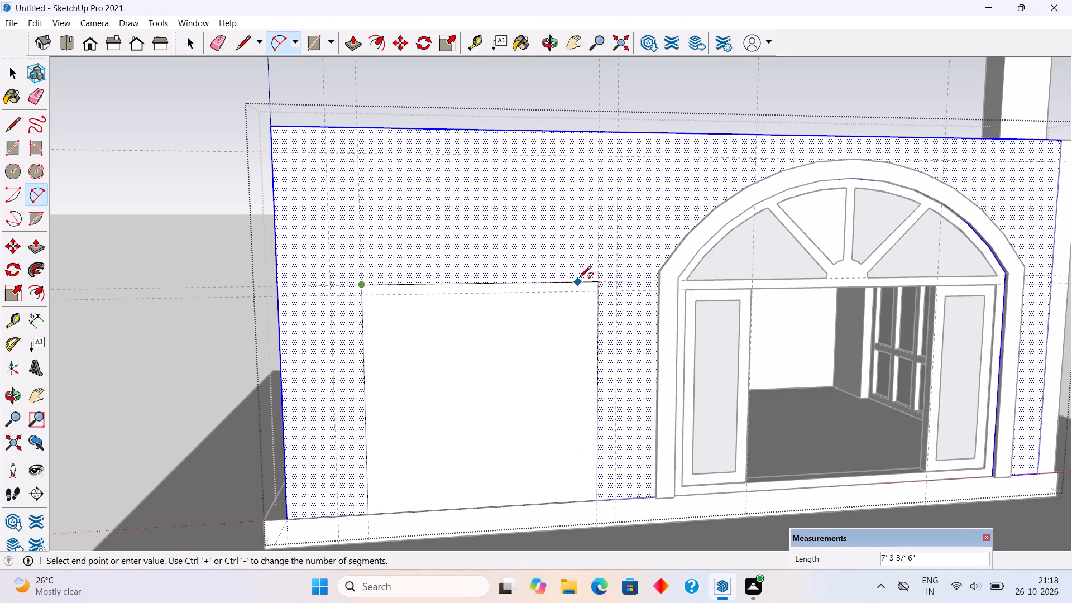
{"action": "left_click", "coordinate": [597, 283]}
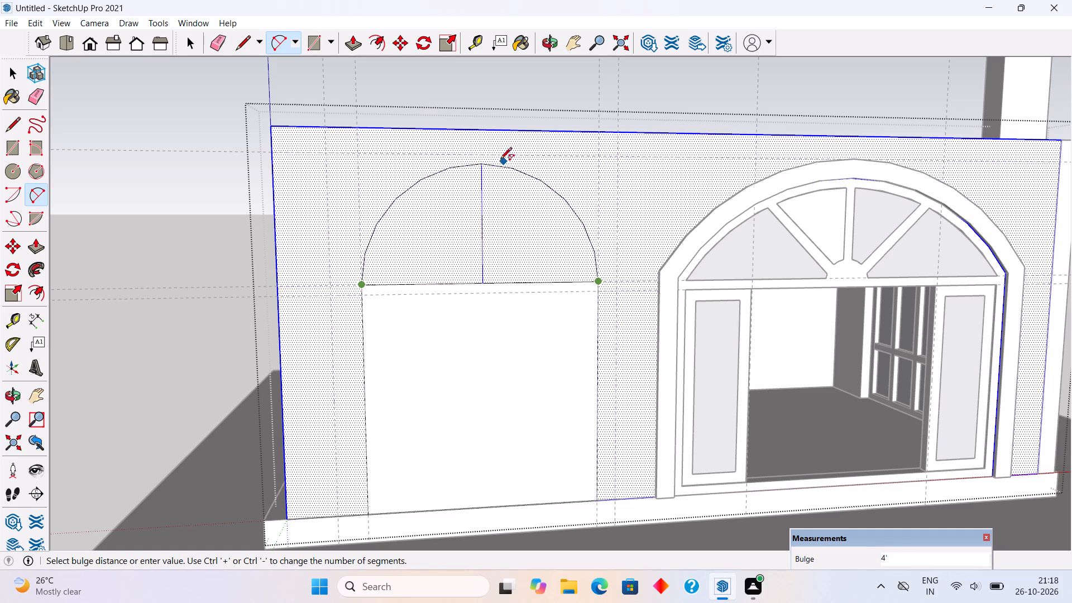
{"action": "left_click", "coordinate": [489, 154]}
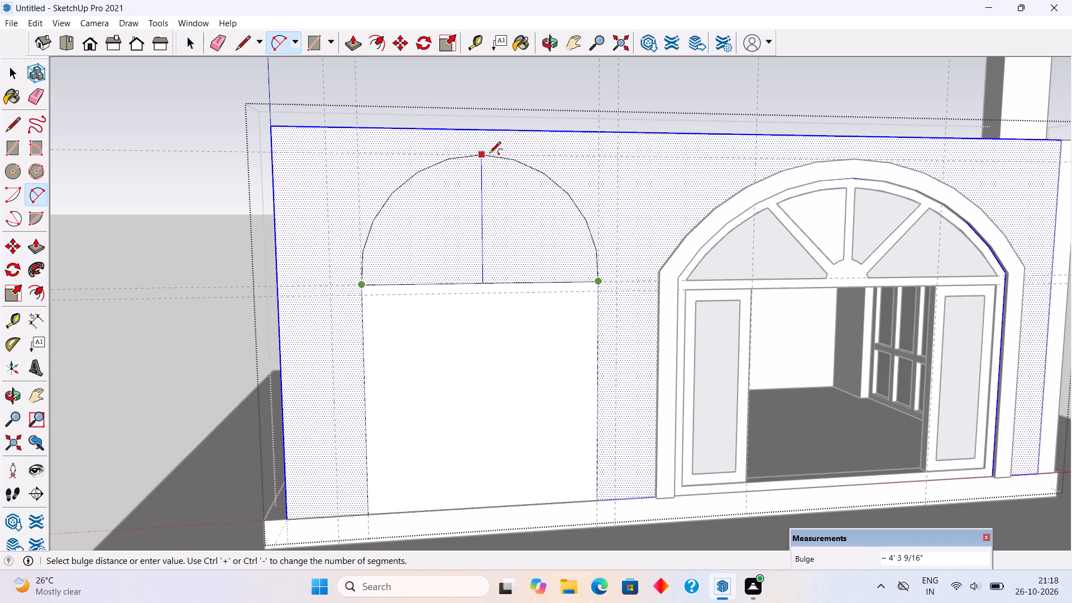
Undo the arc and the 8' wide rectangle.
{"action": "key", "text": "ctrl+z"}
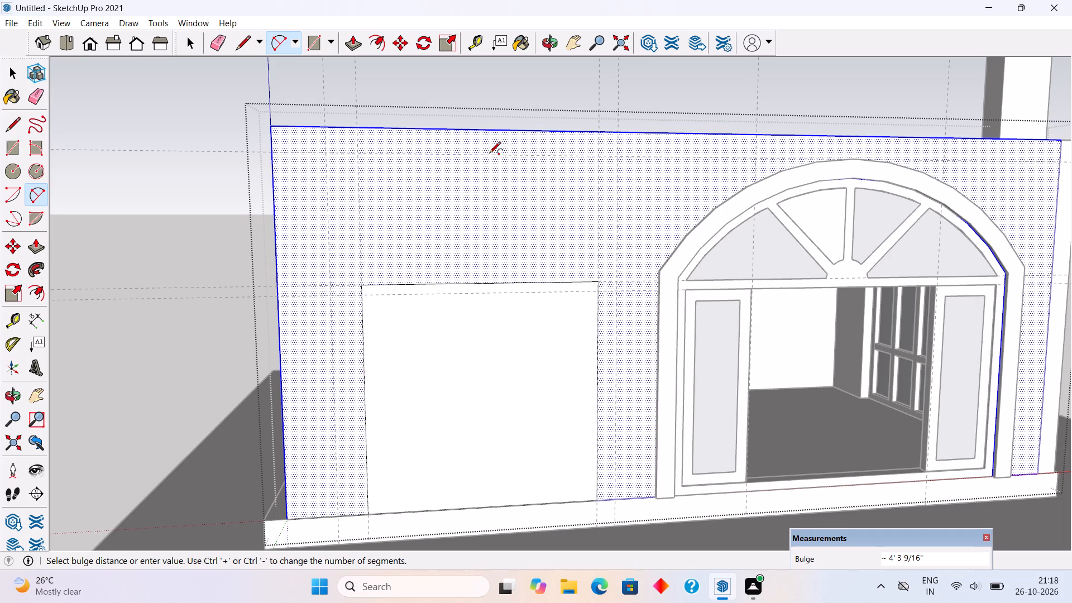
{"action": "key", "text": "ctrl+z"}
Draw a 9' by 7' 10 5/8" rectangle between the outer vertical guides, from the fanlight-level guide down to the wall's base edge.
{"action": "key", "text": "r"}
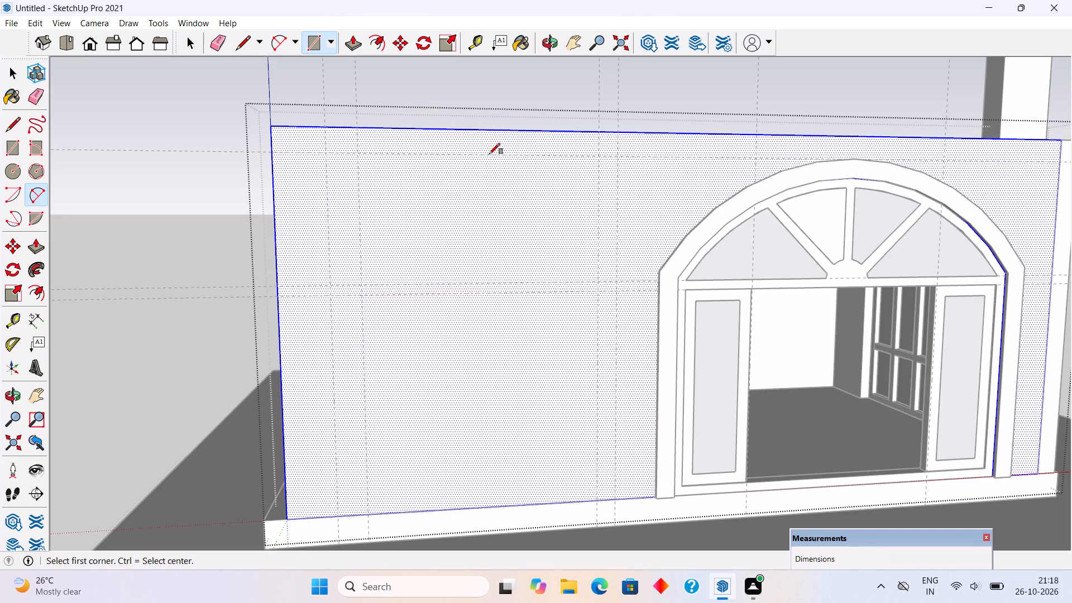
{"action": "left_click", "coordinate": [330, 285]}
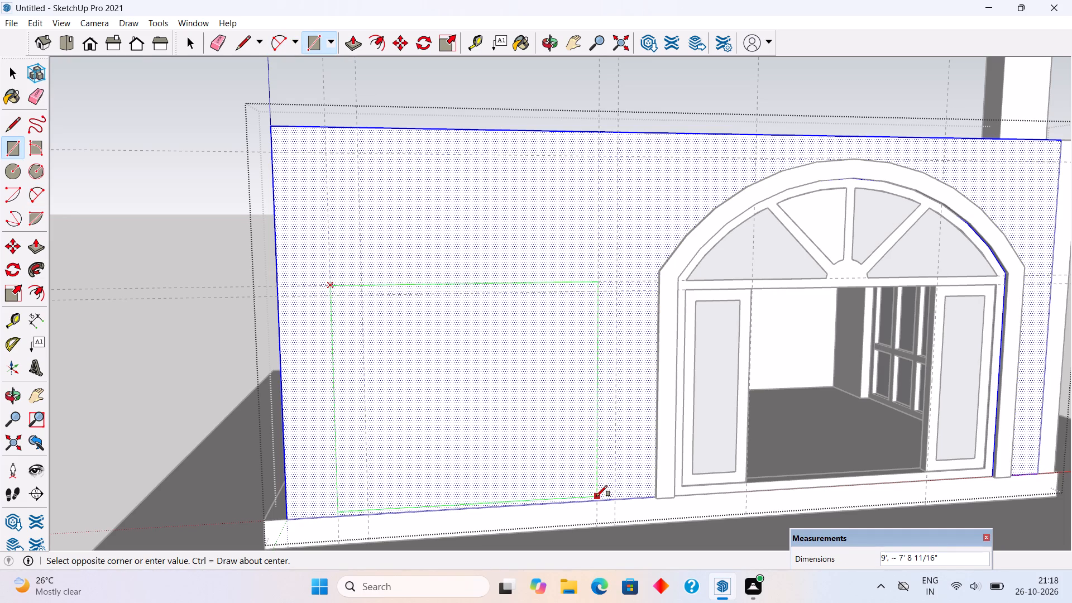
{"action": "left_click", "coordinate": [597, 501]}
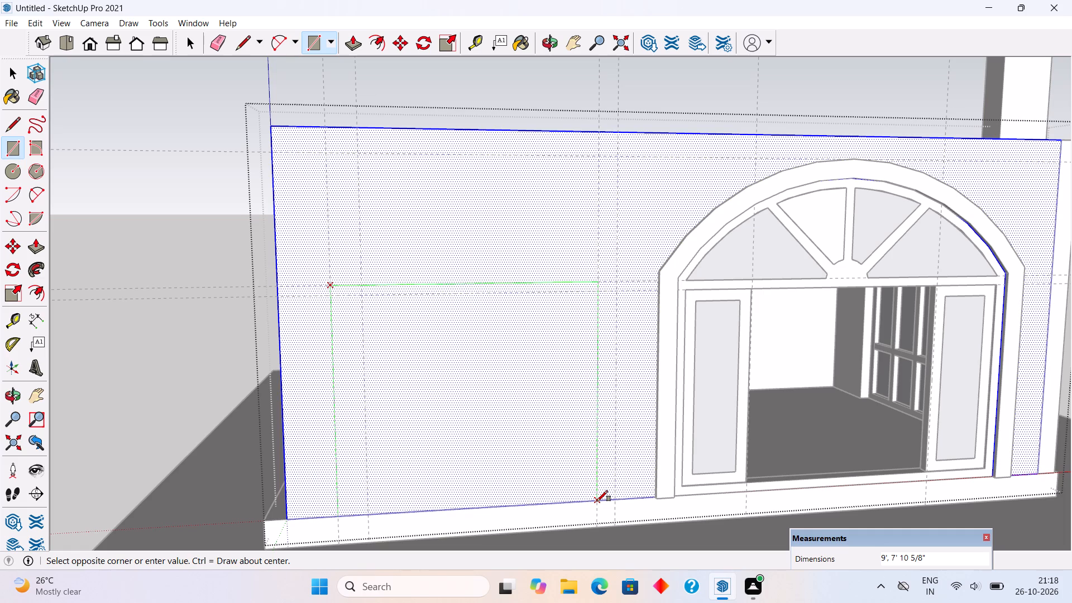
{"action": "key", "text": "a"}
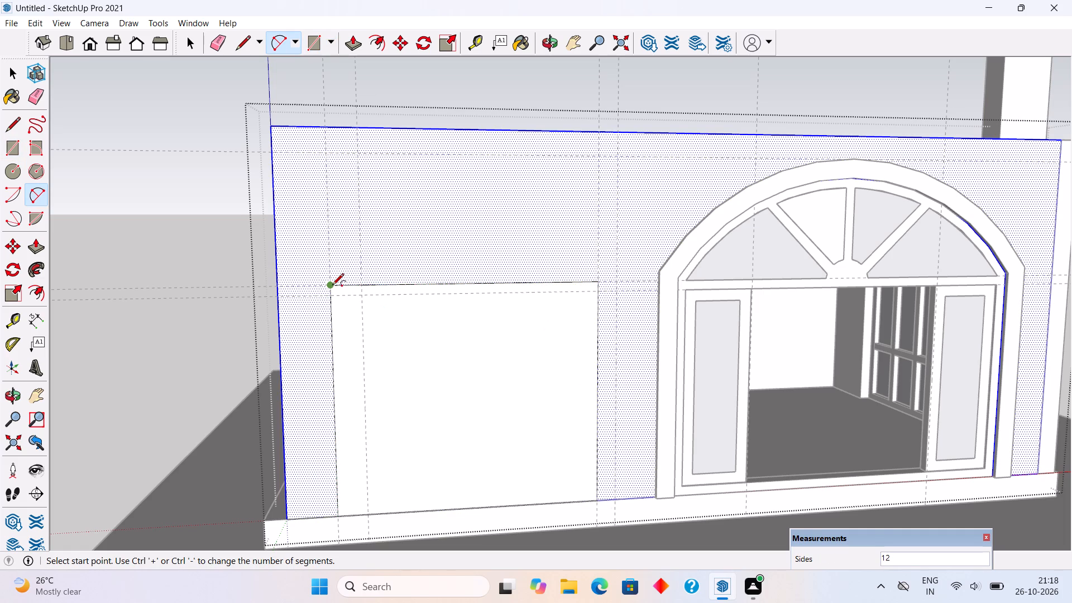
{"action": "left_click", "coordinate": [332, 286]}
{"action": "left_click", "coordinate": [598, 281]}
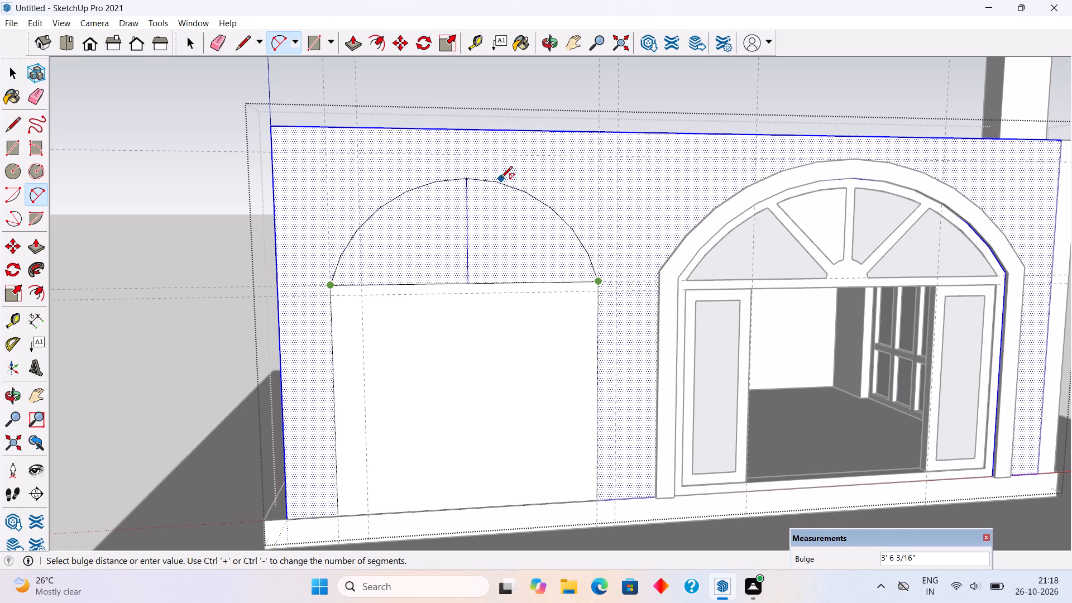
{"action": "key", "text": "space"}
Abandon the arc in progress and measure the finished arched window's height from the wall's base edge to the arch's inner crown.
{"action": "scroll", "coordinate": [501, 179], "scroll_direction": "down", "scroll_amount": 6}
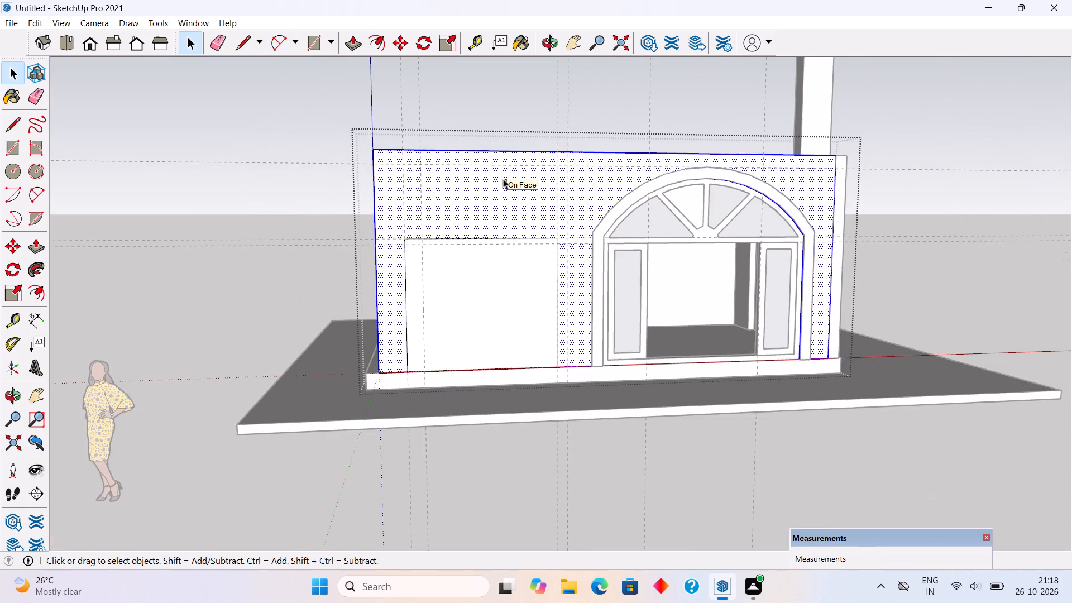
{"action": "scroll", "coordinate": [960, 405], "scroll_direction": "up", "scroll_amount": 5}
{"action": "scroll", "coordinate": [858, 390], "scroll_direction": "down", "scroll_amount": 3}
{"action": "scroll", "coordinate": [760, 100], "scroll_direction": "up", "scroll_amount": 4}
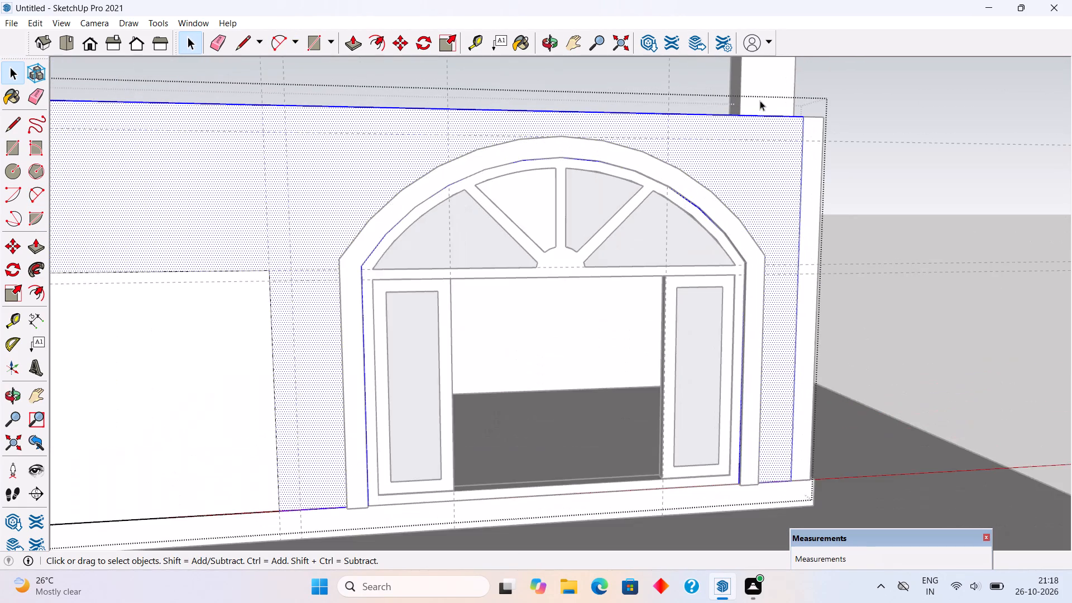
{"action": "middle_click_drag", "start_coordinate": [749, 270], "coordinate": [753, 242]}
{"action": "key", "text": "t"}
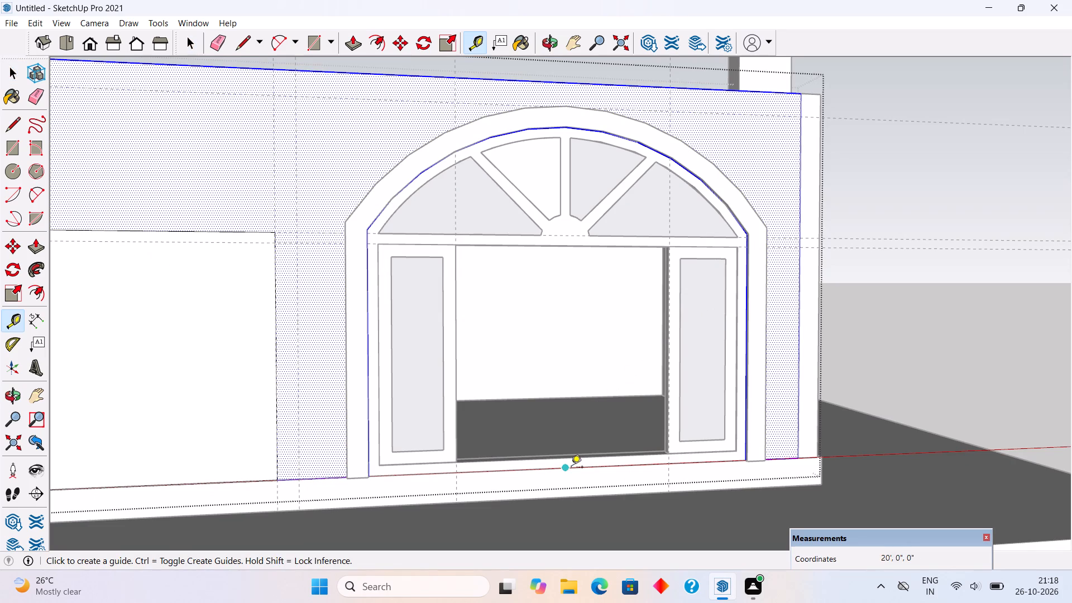
{"action": "left_click", "coordinate": [578, 468]}
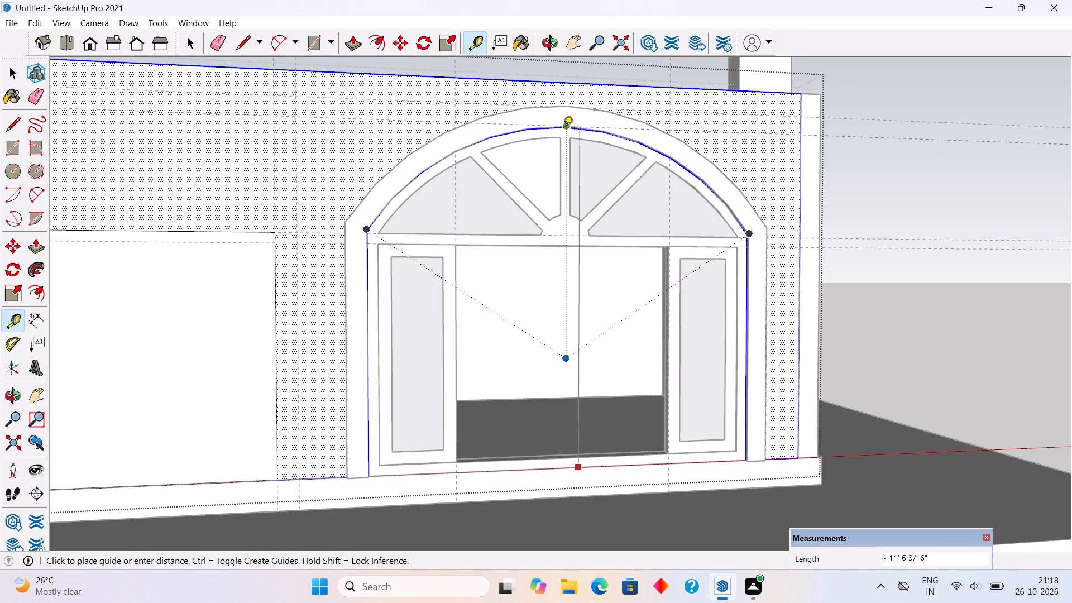
{"action": "scroll", "coordinate": [563, 128], "scroll_direction": "up", "scroll_amount": 9}
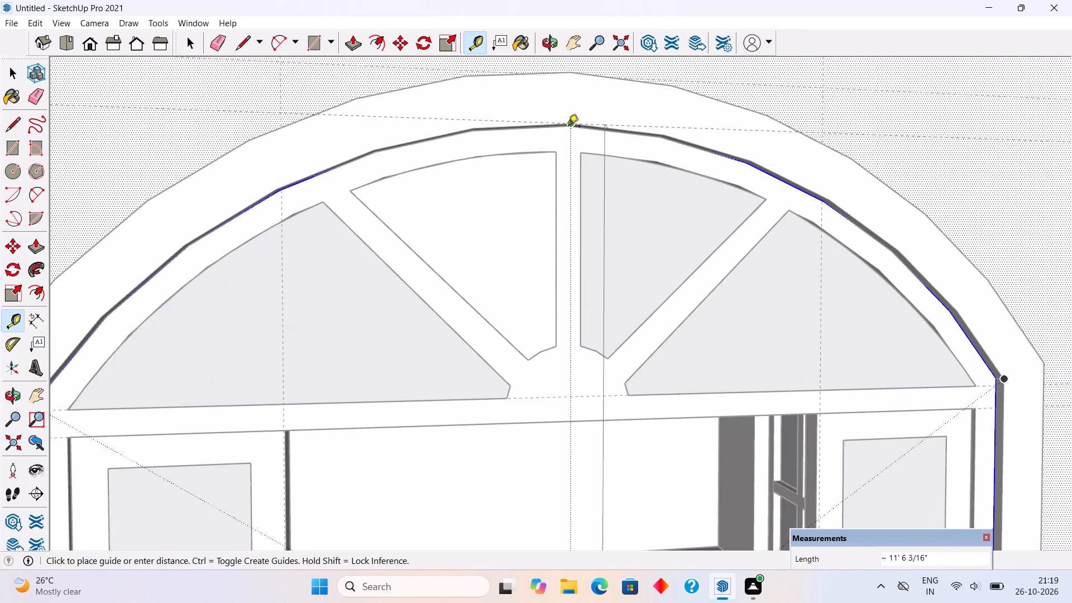
{"action": "scroll", "coordinate": [569, 133], "scroll_direction": "up", "scroll_amount": 13}
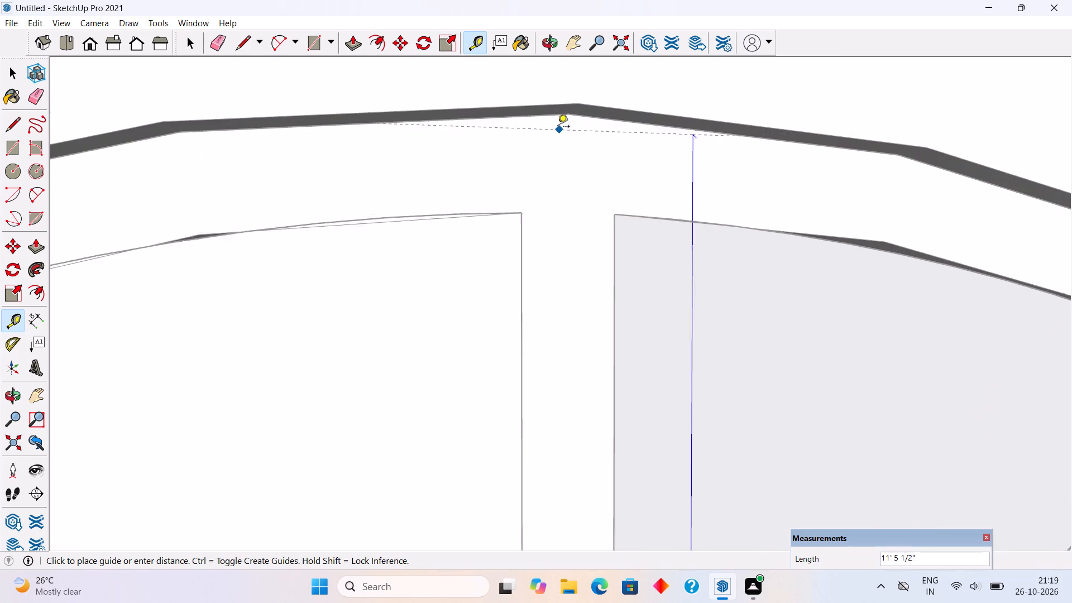
{"action": "scroll", "coordinate": [558, 127], "scroll_direction": "up", "scroll_amount": 1}
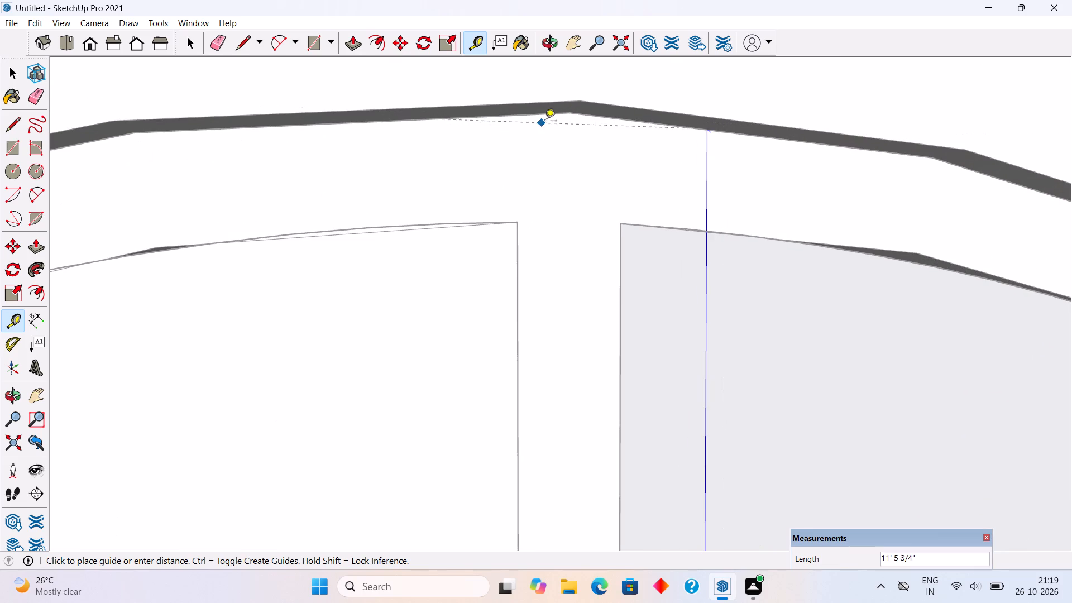
{"action": "scroll", "coordinate": [569, 113], "scroll_direction": "down", "scroll_amount": 4}
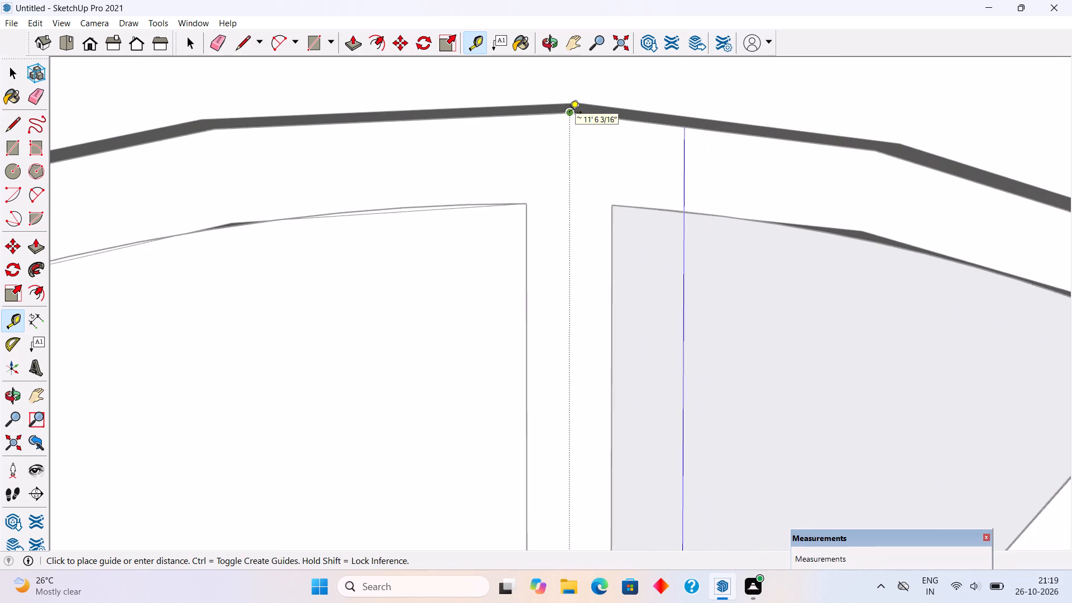
{"action": "scroll", "coordinate": [577, 143], "scroll_direction": "down", "scroll_amount": 13}
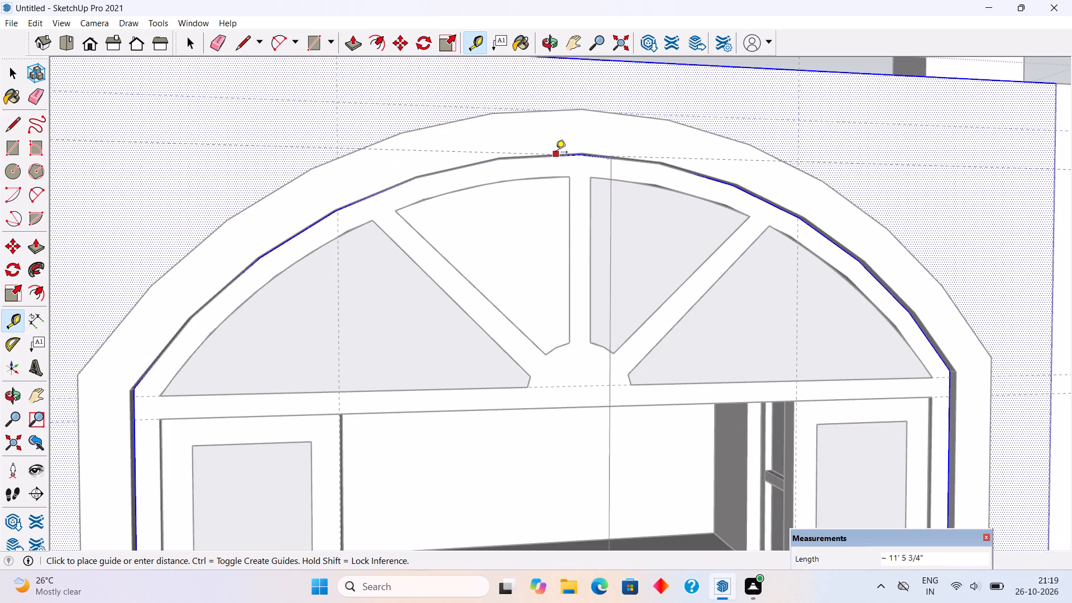
{"action": "scroll", "coordinate": [559, 153], "scroll_direction": "down", "scroll_amount": 6}
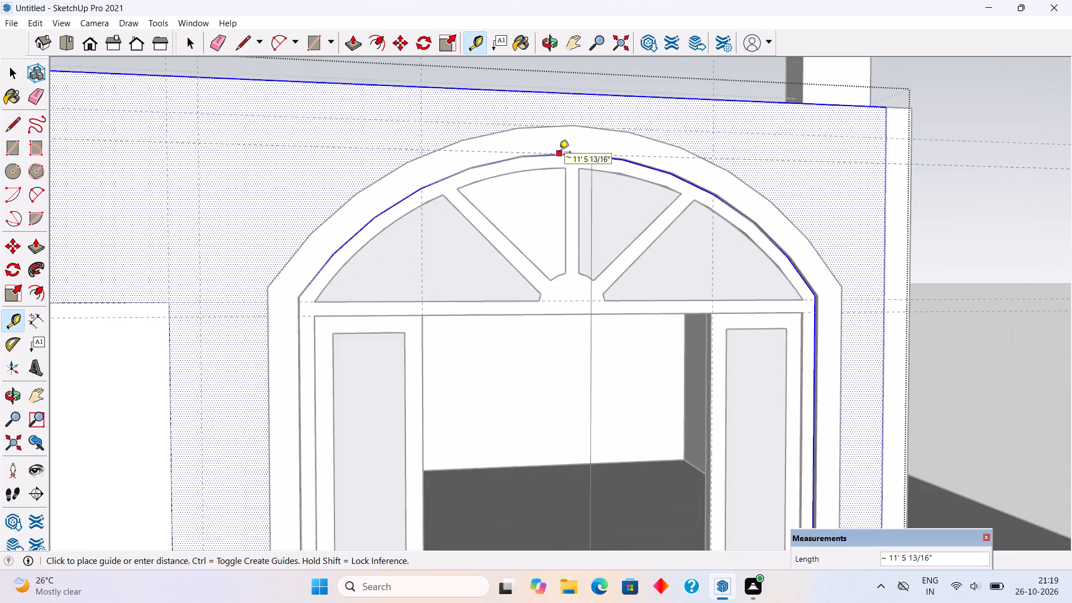
{"action": "scroll", "coordinate": [559, 153], "scroll_direction": "down", "scroll_amount": 10}
{"action": "key", "text": "space"}
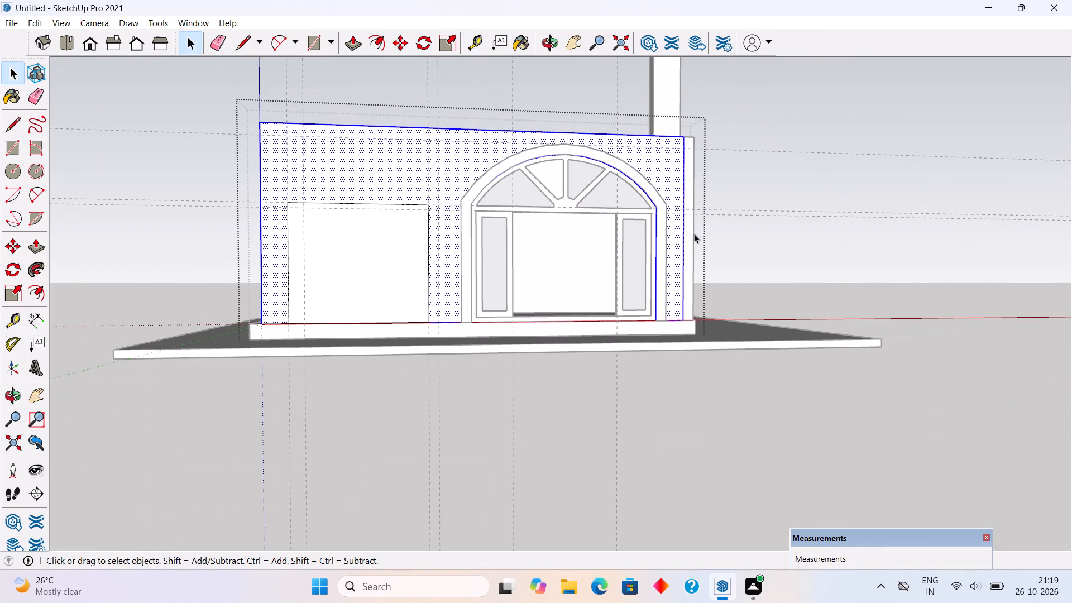
Leave the wall's group and try to measure the arched door on the adjoining wall from its base to the arch's inner crown.
{"action": "left_click", "coordinate": [772, 259]}
{"action": "middle_click_drag", "start_coordinate": [745, 251], "coordinate": [292, 331]}
{"action": "scroll", "coordinate": [680, 197], "scroll_direction": "up", "scroll_amount": 2}
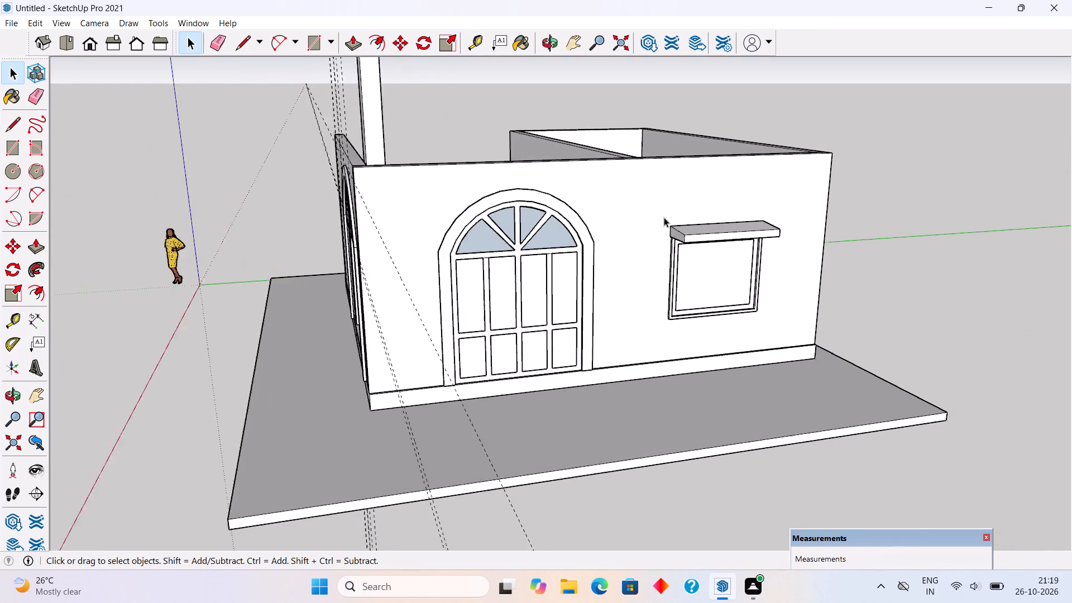
{"action": "scroll", "coordinate": [664, 217], "scroll_direction": "up", "scroll_amount": 3}
{"action": "scroll", "coordinate": [522, 218], "scroll_direction": "up", "scroll_amount": 2}
{"action": "middle_click_drag", "start_coordinate": [477, 151], "coordinate": [482, 102]}
{"action": "scroll", "coordinate": [489, 167], "scroll_direction": "up", "scroll_amount": 9}
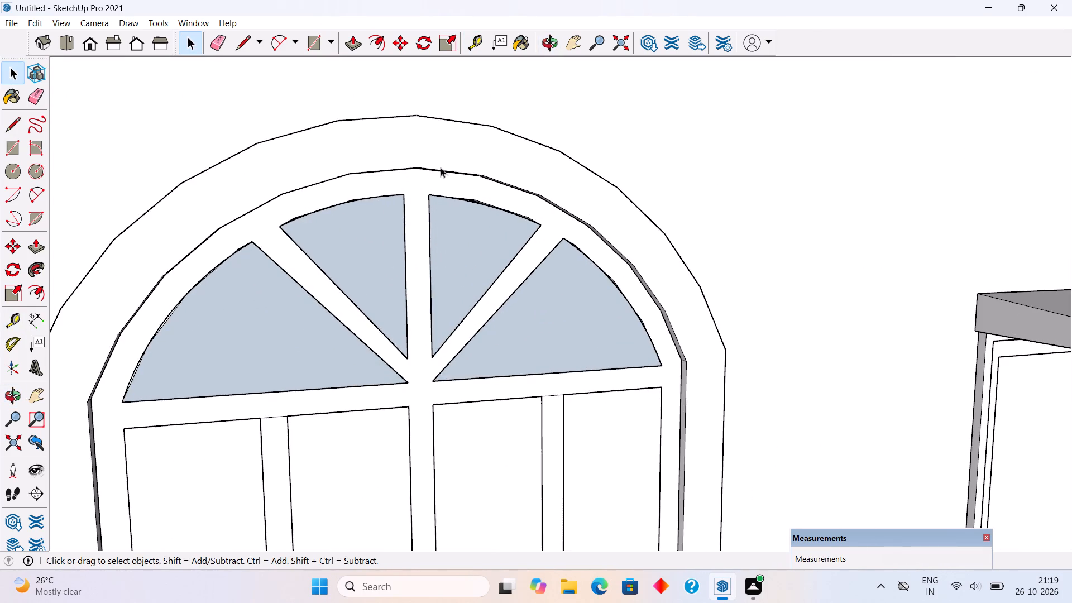
{"action": "middle_click_drag", "start_coordinate": [433, 164], "coordinate": [418, 41]}
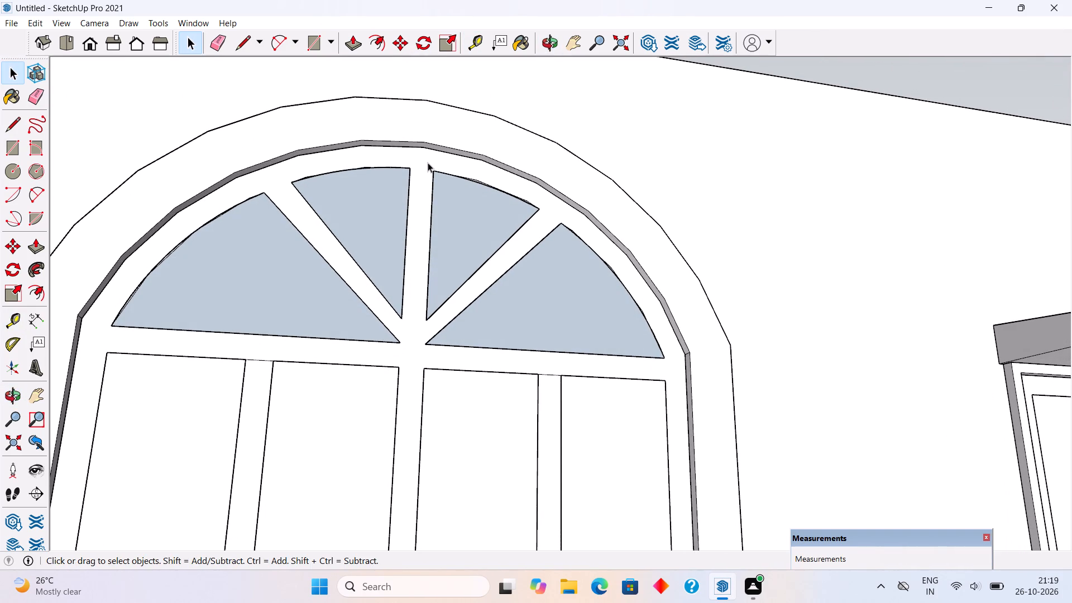
{"action": "key", "text": "t"}
{"action": "scroll", "coordinate": [424, 170], "scroll_direction": "down", "scroll_amount": 12}
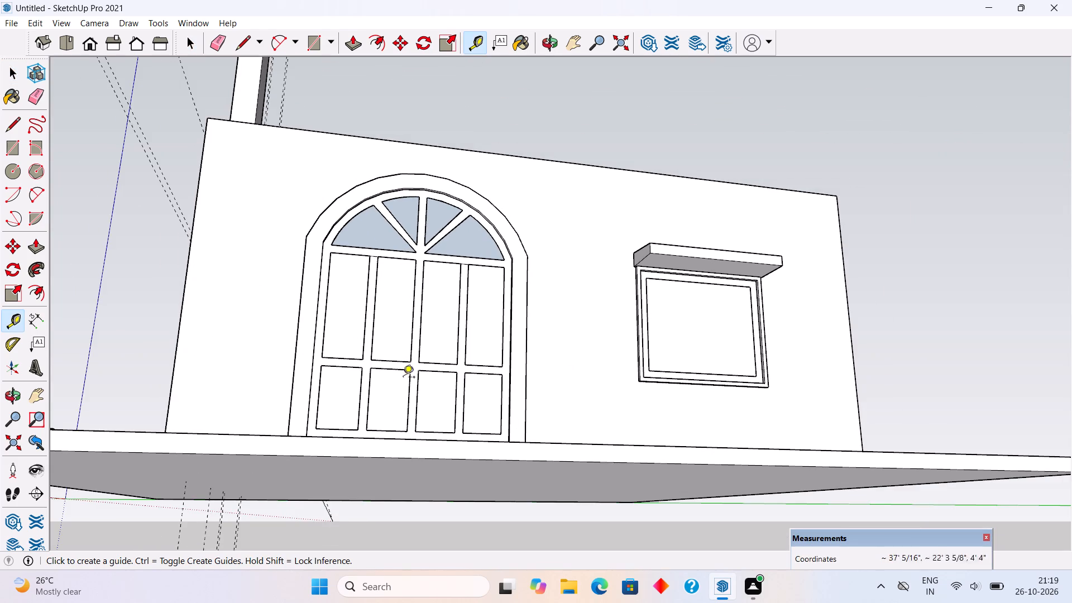
{"action": "scroll", "coordinate": [402, 444], "scroll_direction": "up", "scroll_amount": 3}
{"action": "left_click", "coordinate": [411, 438]}
{"action": "scroll", "coordinate": [457, 219], "scroll_direction": "up", "scroll_amount": 4}
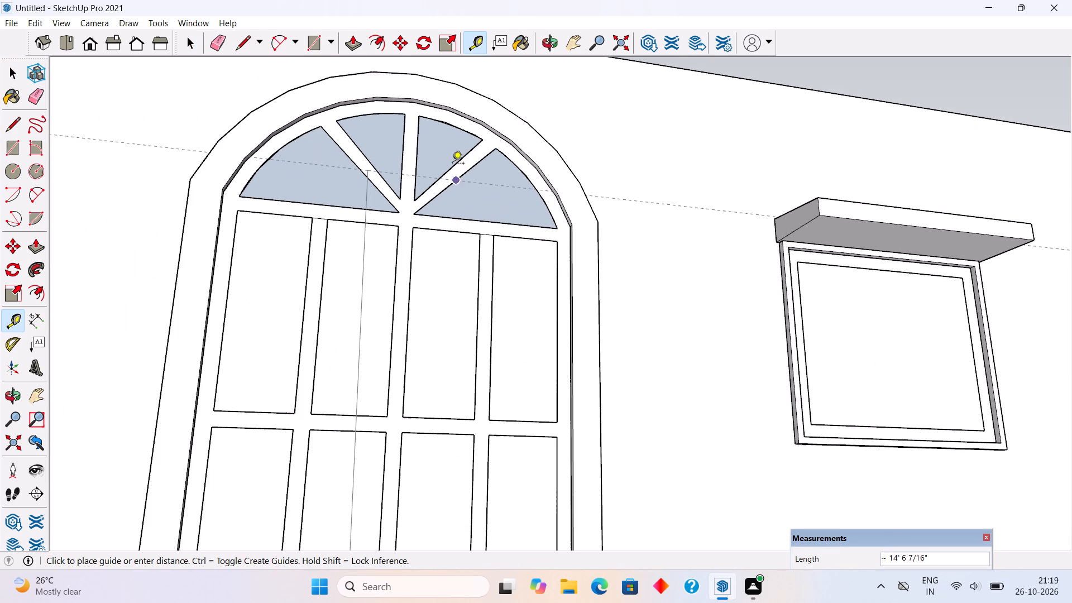
{"action": "scroll", "coordinate": [428, 121], "scroll_direction": "up", "scroll_amount": 4}
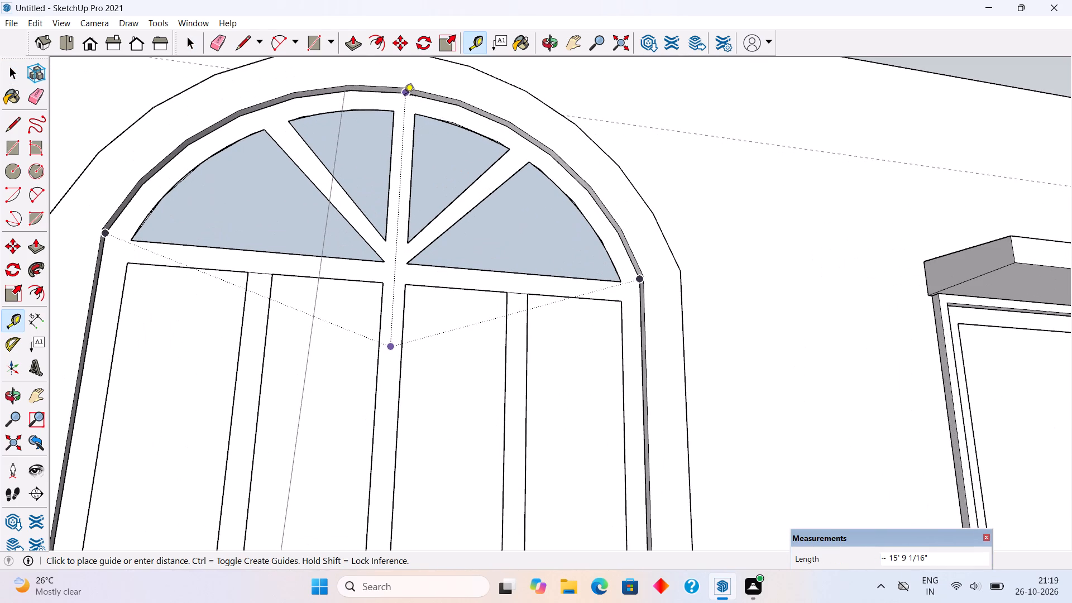
{"action": "scroll", "coordinate": [404, 97], "scroll_direction": "down", "scroll_amount": 5}
{"action": "scroll", "coordinate": [396, 272], "scroll_direction": "down", "scroll_amount": 5}
{"action": "middle_click_drag", "start_coordinate": [406, 256], "coordinate": [411, 293]}
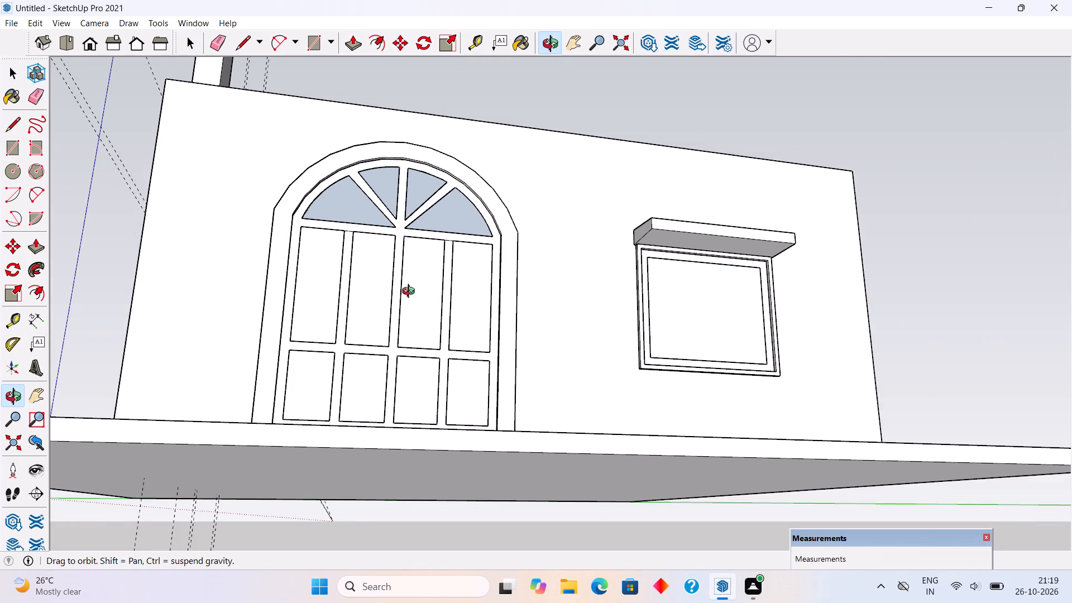
{"action": "middle_click_drag", "start_coordinate": [411, 293], "coordinate": [411, 423]}
Measure the arched door's height from the bottom edge of its frame to the arch's inner crown.
{"action": "key", "text": "t"}
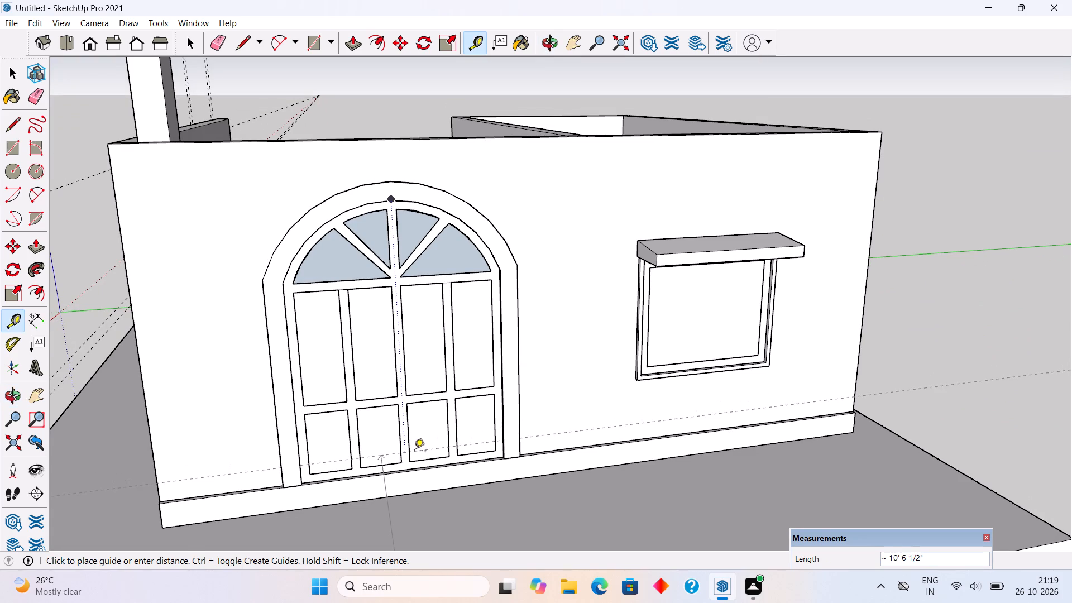
{"action": "scroll", "coordinate": [413, 454], "scroll_direction": "up", "scroll_amount": 14}
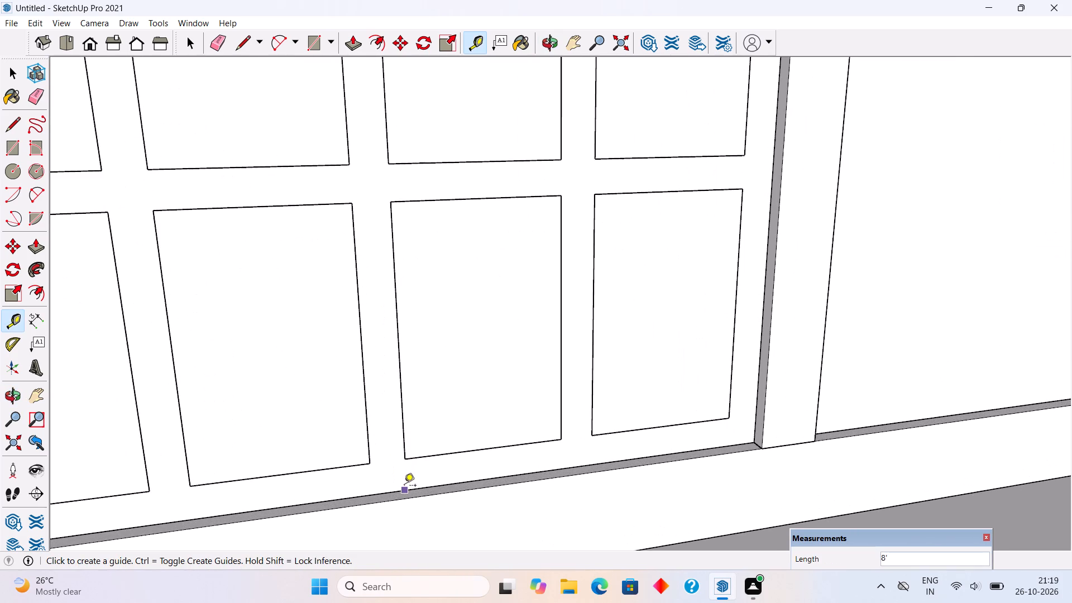
{"action": "left_click", "coordinate": [404, 486]}
{"action": "scroll", "coordinate": [414, 363], "scroll_direction": "down", "scroll_amount": 12}
{"action": "scroll", "coordinate": [412, 346], "scroll_direction": "down", "scroll_amount": 9}
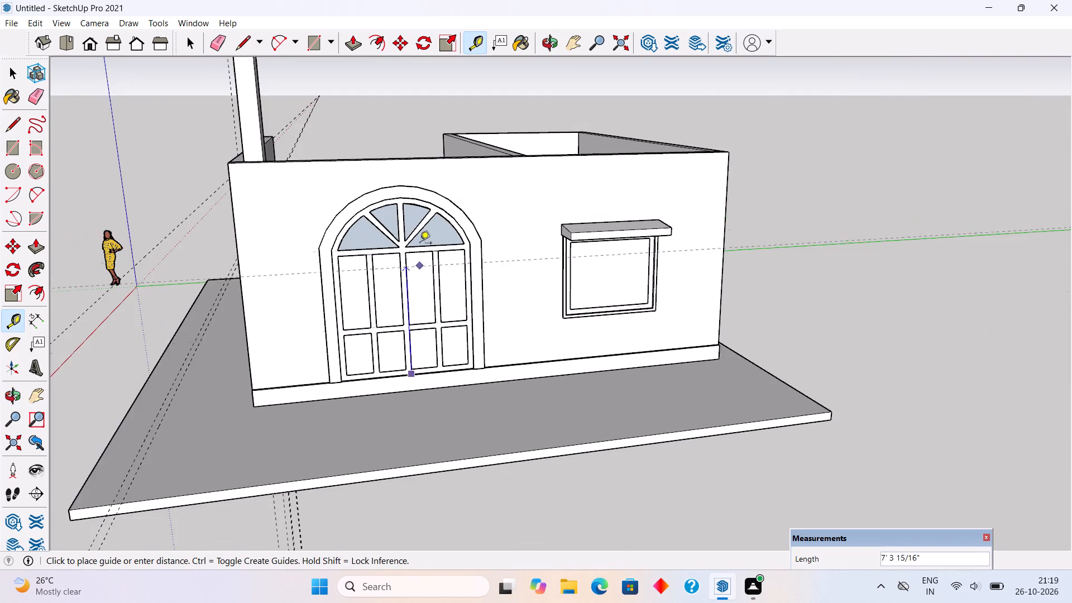
{"action": "scroll", "coordinate": [411, 203], "scroll_direction": "up", "scroll_amount": 10}
{"action": "middle_click_drag", "start_coordinate": [389, 212], "coordinate": [387, 128]}
{"action": "scroll", "coordinate": [390, 160], "scroll_direction": "up", "scroll_amount": 3}
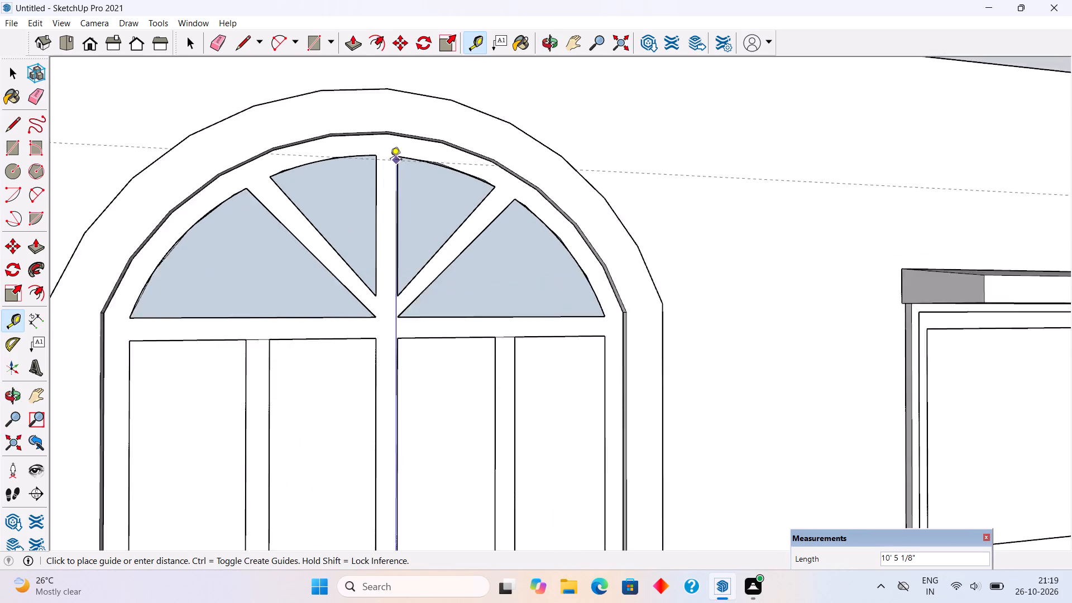
{"action": "scroll", "coordinate": [390, 160], "scroll_direction": "up", "scroll_amount": 11}
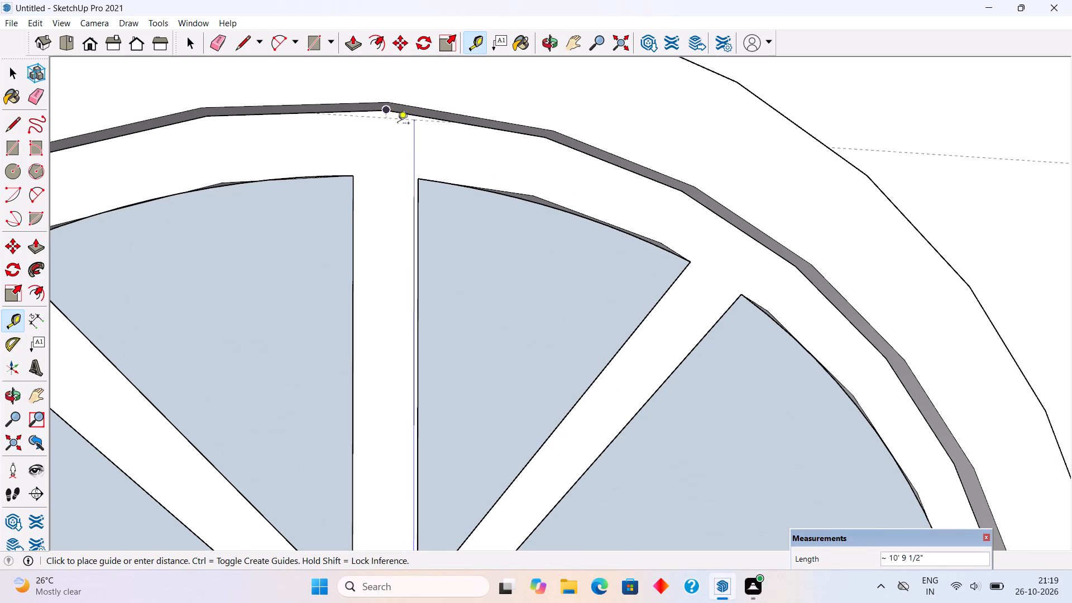
{"action": "scroll", "coordinate": [415, 143], "scroll_direction": "down", "scroll_amount": 5}
{"action": "scroll", "coordinate": [456, 204], "scroll_direction": "down", "scroll_amount": 4}
{"action": "key", "text": "space"}
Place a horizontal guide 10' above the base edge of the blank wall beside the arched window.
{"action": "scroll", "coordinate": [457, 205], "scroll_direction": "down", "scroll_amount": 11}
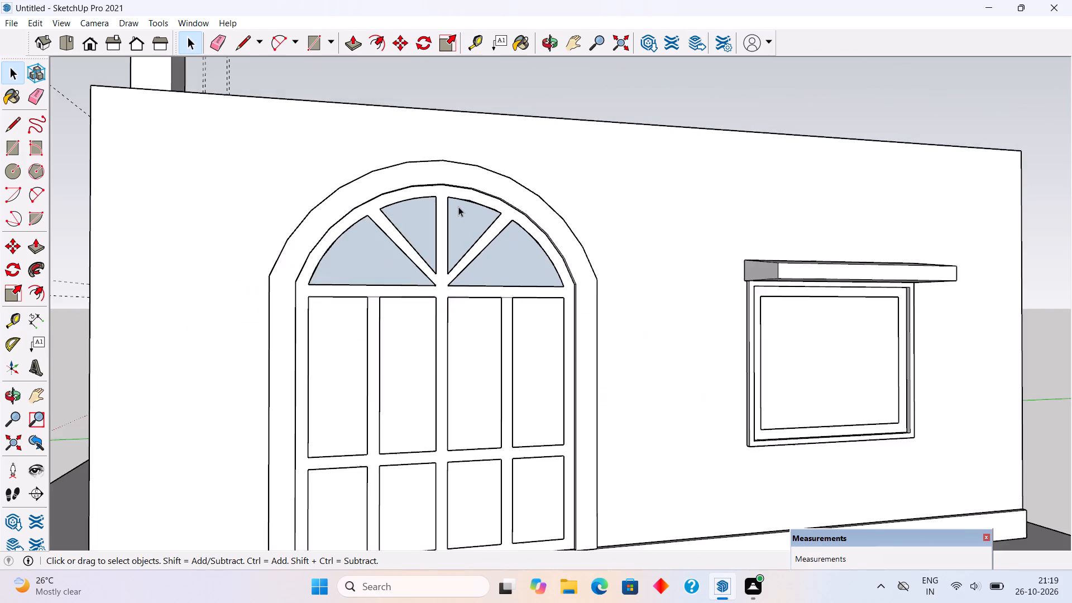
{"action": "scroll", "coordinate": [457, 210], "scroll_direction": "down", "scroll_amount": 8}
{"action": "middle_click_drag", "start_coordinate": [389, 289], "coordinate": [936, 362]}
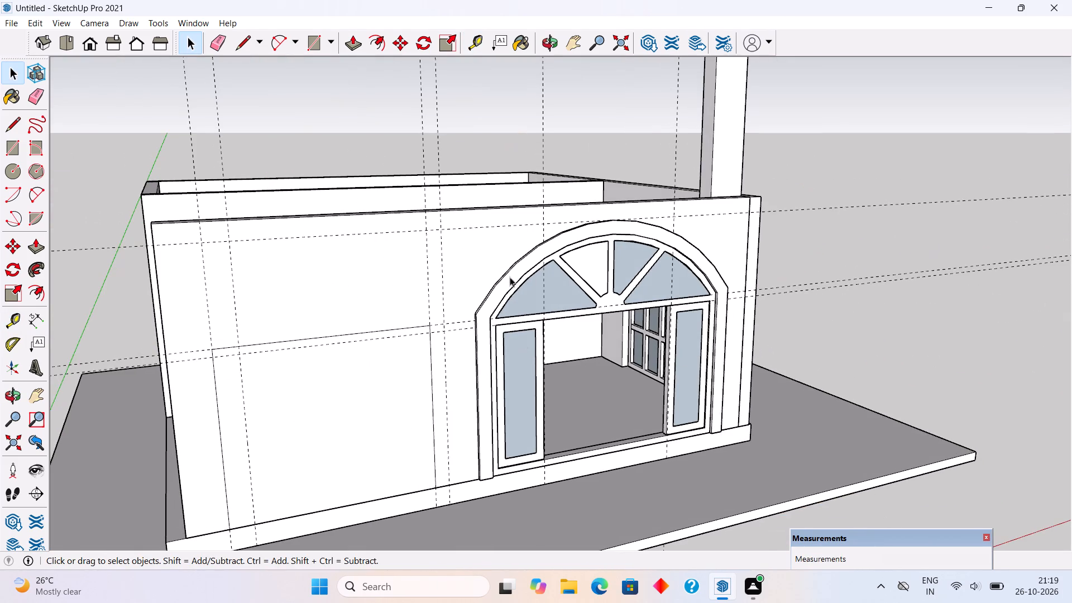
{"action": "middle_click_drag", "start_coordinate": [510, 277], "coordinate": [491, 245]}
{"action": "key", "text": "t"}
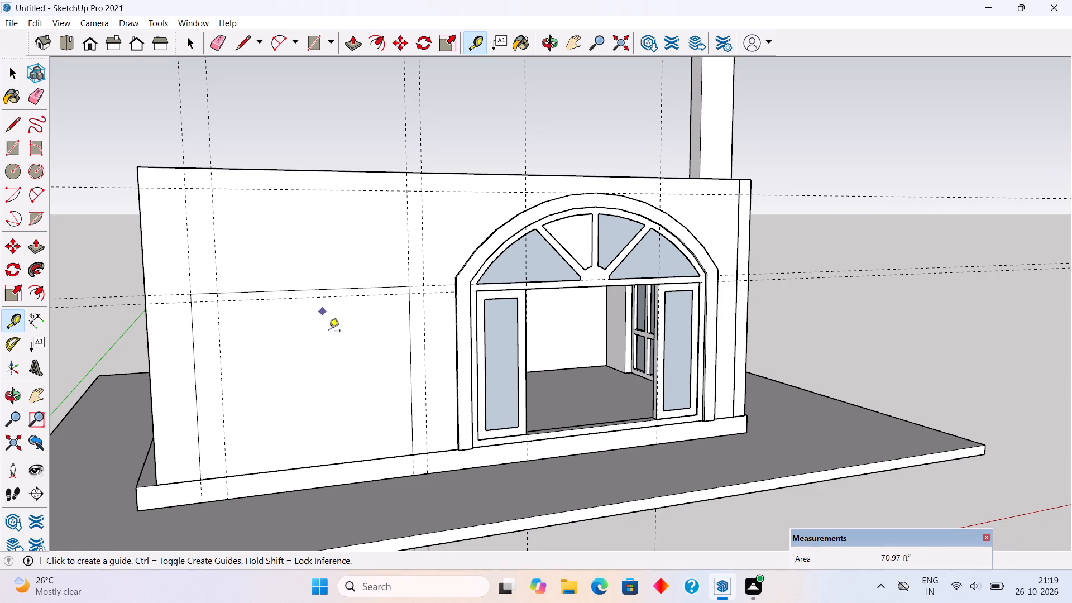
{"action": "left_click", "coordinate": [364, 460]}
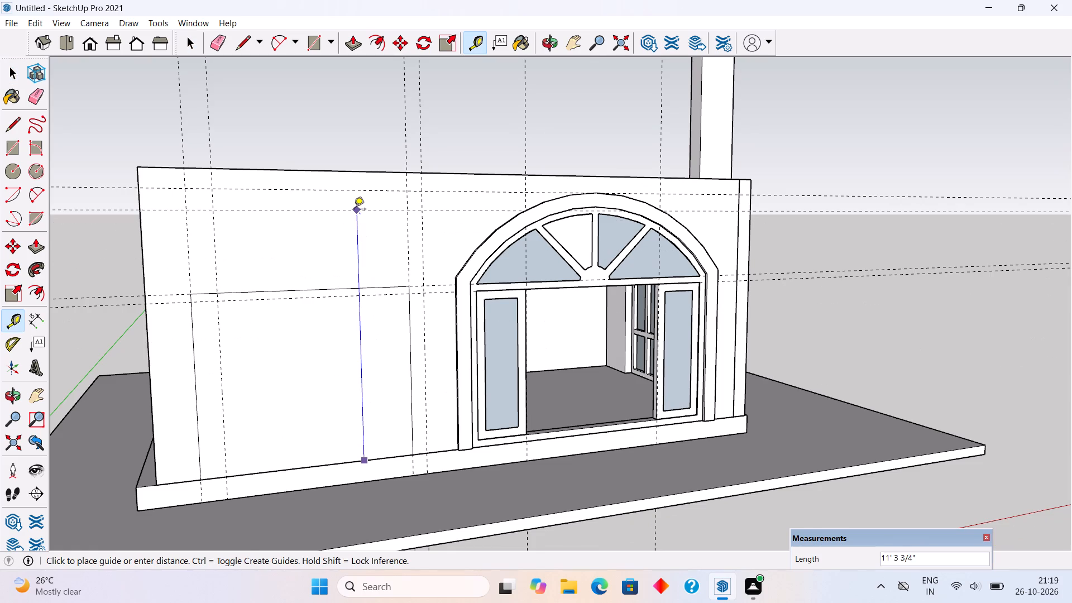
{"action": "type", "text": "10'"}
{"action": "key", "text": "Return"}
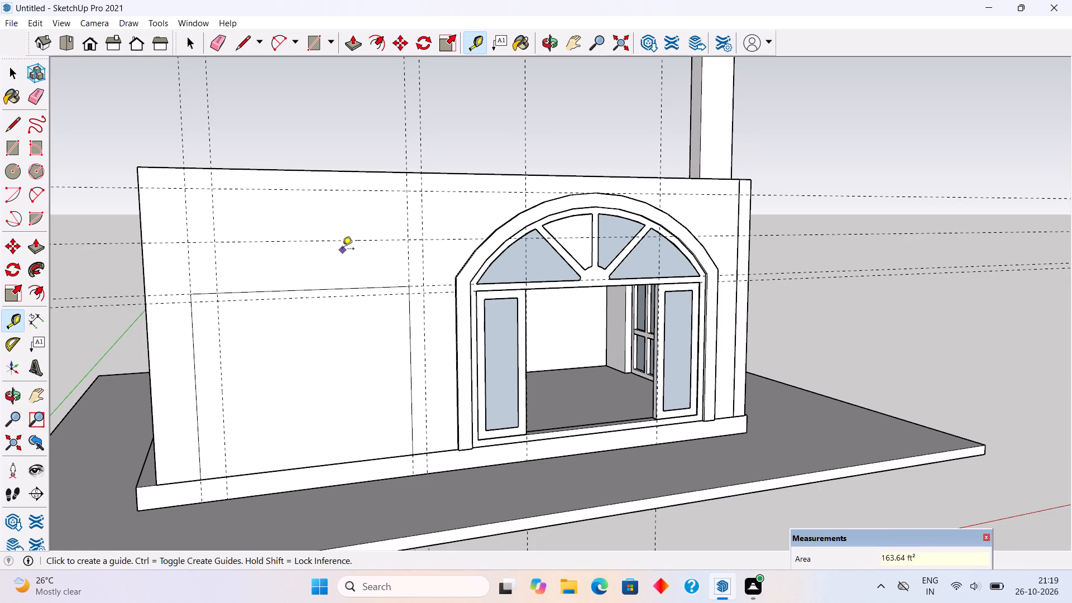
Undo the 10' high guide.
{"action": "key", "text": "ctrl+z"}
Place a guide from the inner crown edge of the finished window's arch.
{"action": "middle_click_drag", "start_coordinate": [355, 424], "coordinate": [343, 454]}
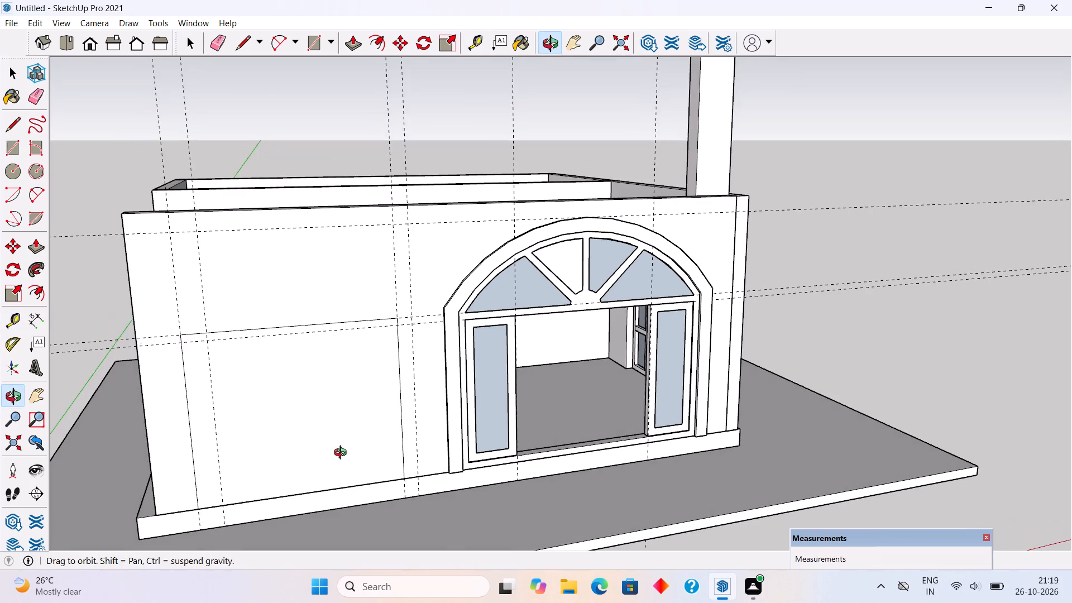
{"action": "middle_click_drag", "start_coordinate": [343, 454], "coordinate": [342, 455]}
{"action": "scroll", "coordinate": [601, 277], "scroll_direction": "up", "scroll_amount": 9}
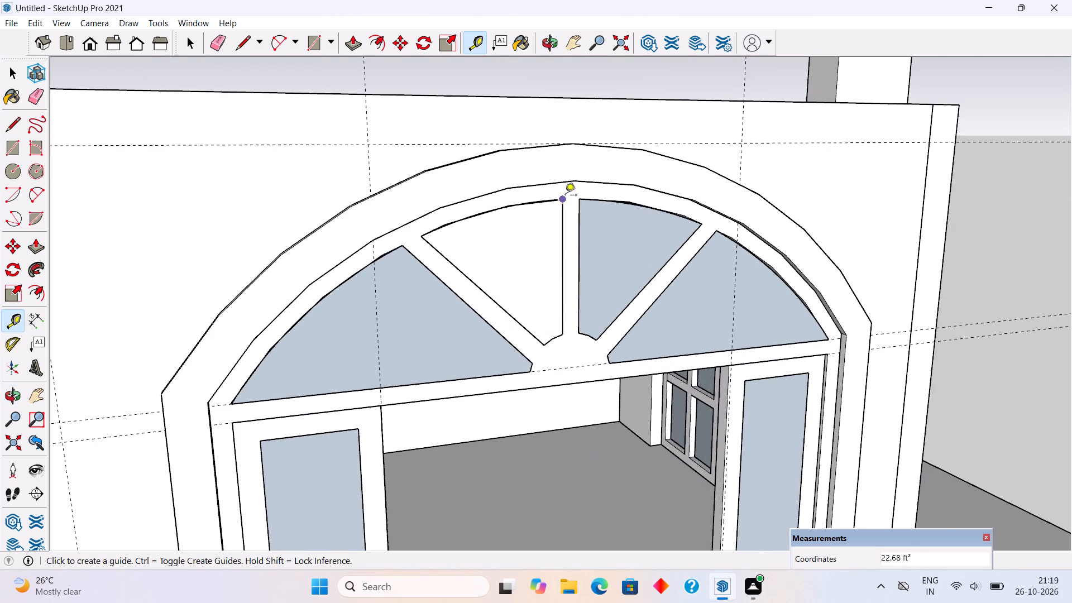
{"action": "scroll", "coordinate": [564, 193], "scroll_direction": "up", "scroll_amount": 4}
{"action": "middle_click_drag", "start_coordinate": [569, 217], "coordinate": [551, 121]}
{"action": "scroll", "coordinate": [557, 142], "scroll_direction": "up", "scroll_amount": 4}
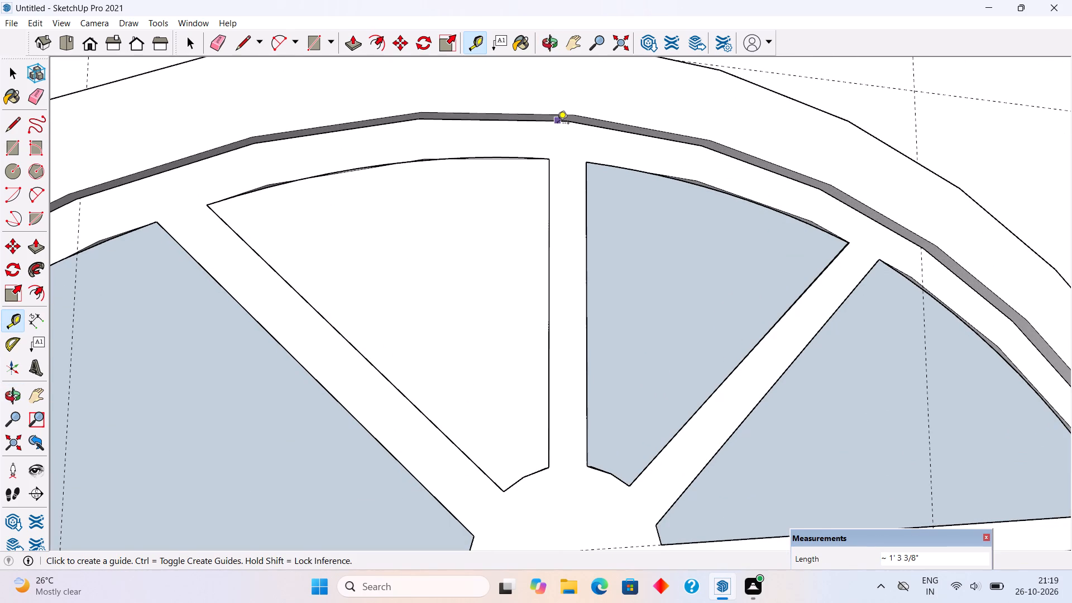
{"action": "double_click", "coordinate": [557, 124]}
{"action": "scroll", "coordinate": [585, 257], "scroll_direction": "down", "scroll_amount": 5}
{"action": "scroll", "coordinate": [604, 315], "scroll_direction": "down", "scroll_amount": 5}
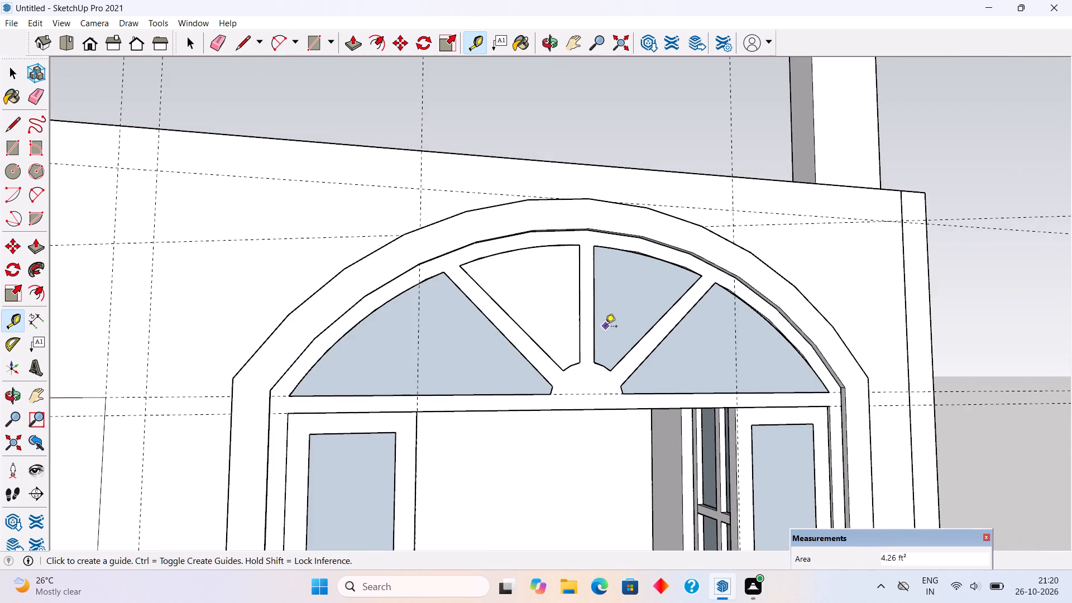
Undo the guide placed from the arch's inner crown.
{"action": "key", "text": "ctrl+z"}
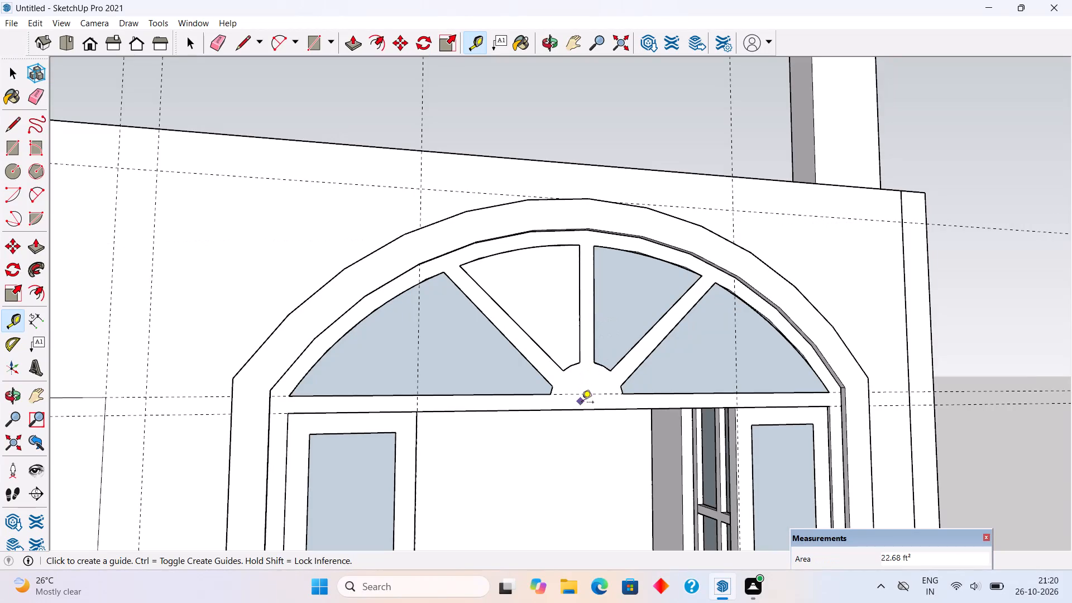
Place a guide about 3' 7 1/2" above the finished window's fanlight base line, at the arch's inner crown edge.
{"action": "left_click", "coordinate": [588, 393]}
{"action": "scroll", "coordinate": [578, 244], "scroll_direction": "up", "scroll_amount": 5}
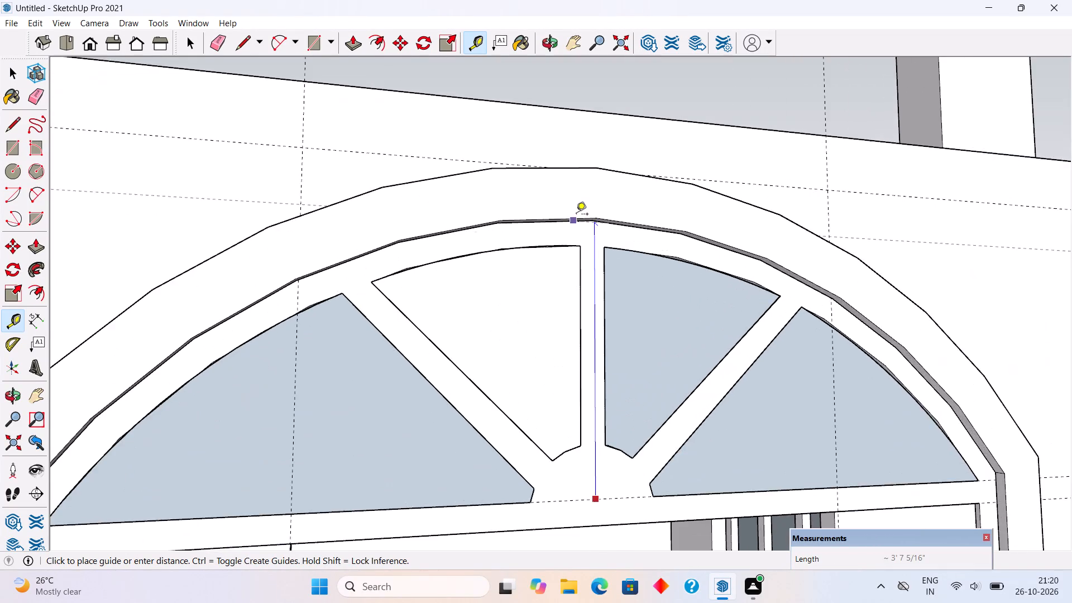
{"action": "scroll", "coordinate": [576, 215], "scroll_direction": "up", "scroll_amount": 17}
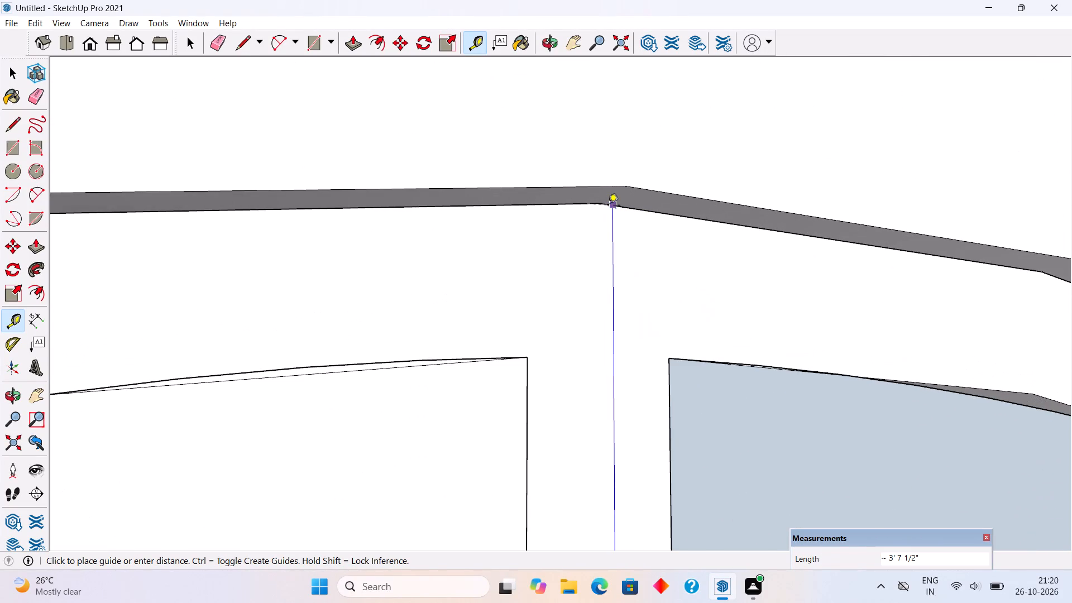
{"action": "left_click", "coordinate": [609, 207]}
Inside the wall group, draw an arc between the rectangle's top corners with a bulge of about 3' 7 1/2", up to the crown guide.
{"action": "scroll", "coordinate": [656, 385], "scroll_direction": "down", "scroll_amount": 7}
{"action": "scroll", "coordinate": [811, 236], "scroll_direction": "down", "scroll_amount": 10}
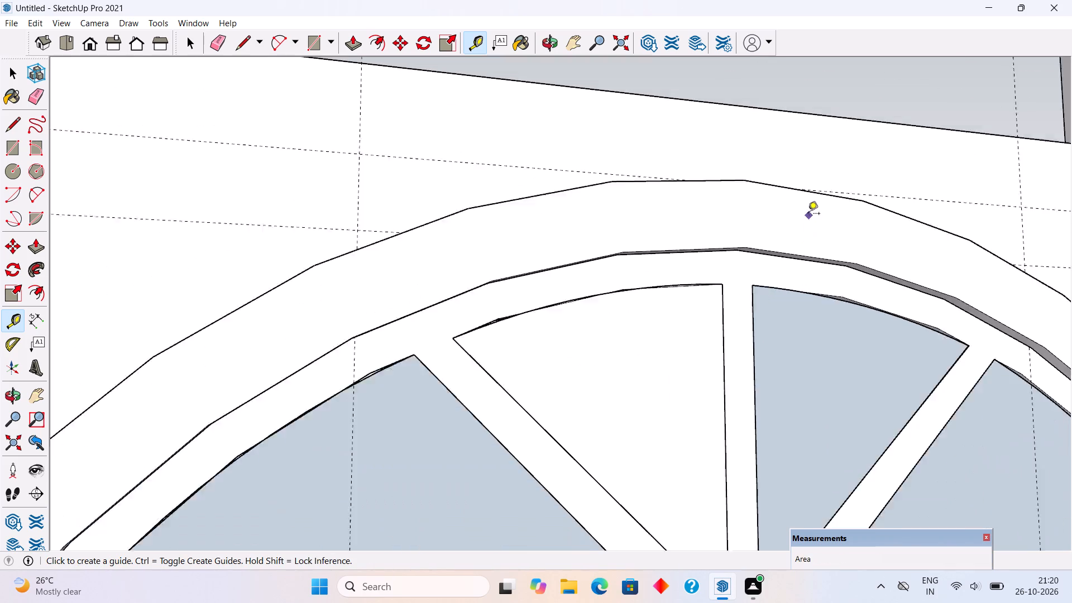
{"action": "scroll", "coordinate": [808, 214], "scroll_direction": "down", "scroll_amount": 19}
{"action": "middle_click_drag", "start_coordinate": [755, 238], "coordinate": [743, 285]}
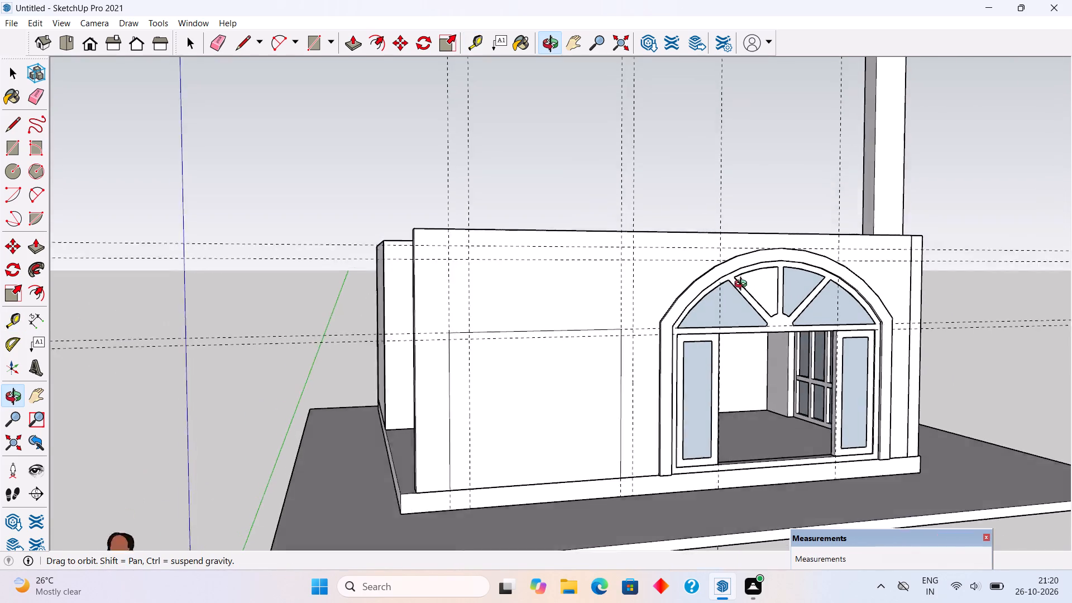
{"action": "middle_click_drag", "start_coordinate": [743, 285], "coordinate": [687, 309]}
{"action": "scroll", "coordinate": [346, 438], "scroll_direction": "up", "scroll_amount": 6}
{"action": "scroll", "coordinate": [347, 438], "scroll_direction": "down", "scroll_amount": 4}
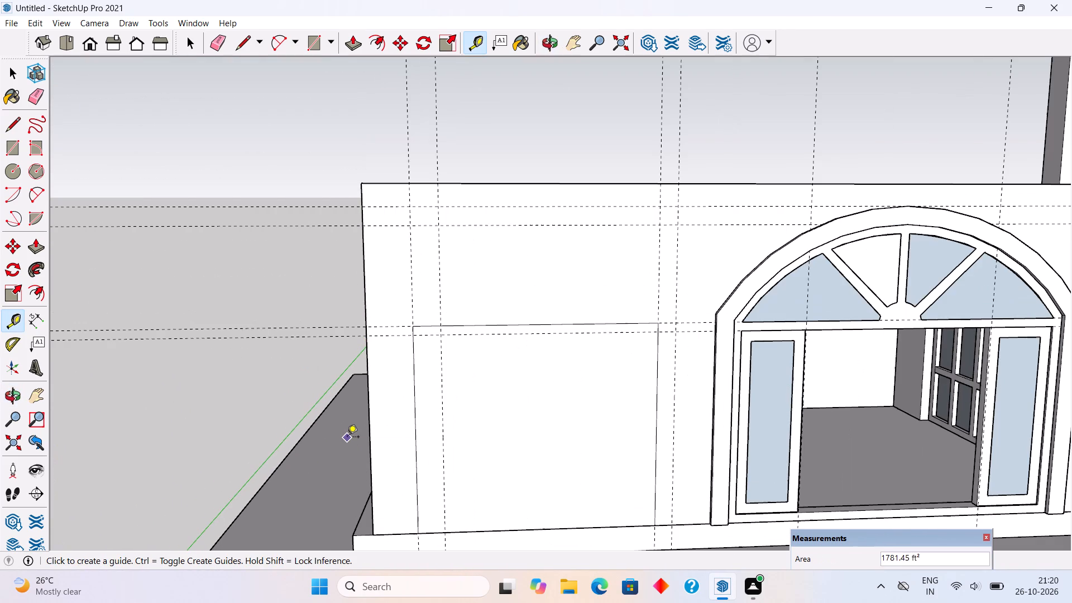
{"action": "key", "text": "a"}
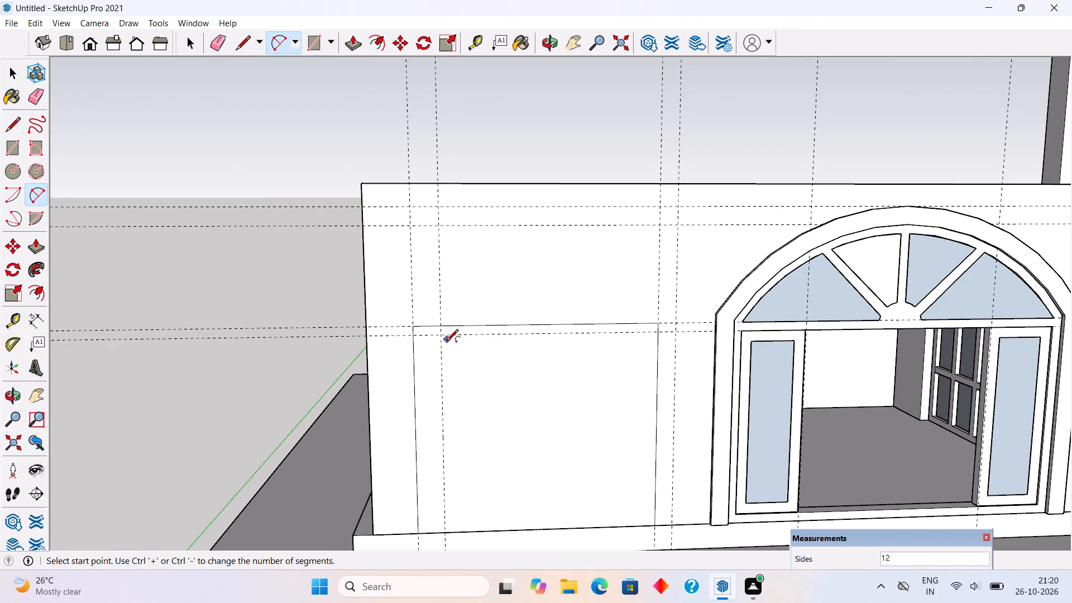
{"action": "key", "text": "space"}
{"action": "triple_click", "coordinate": [535, 382]}
{"action": "scroll", "coordinate": [535, 382], "scroll_direction": "up", "scroll_amount": 1}
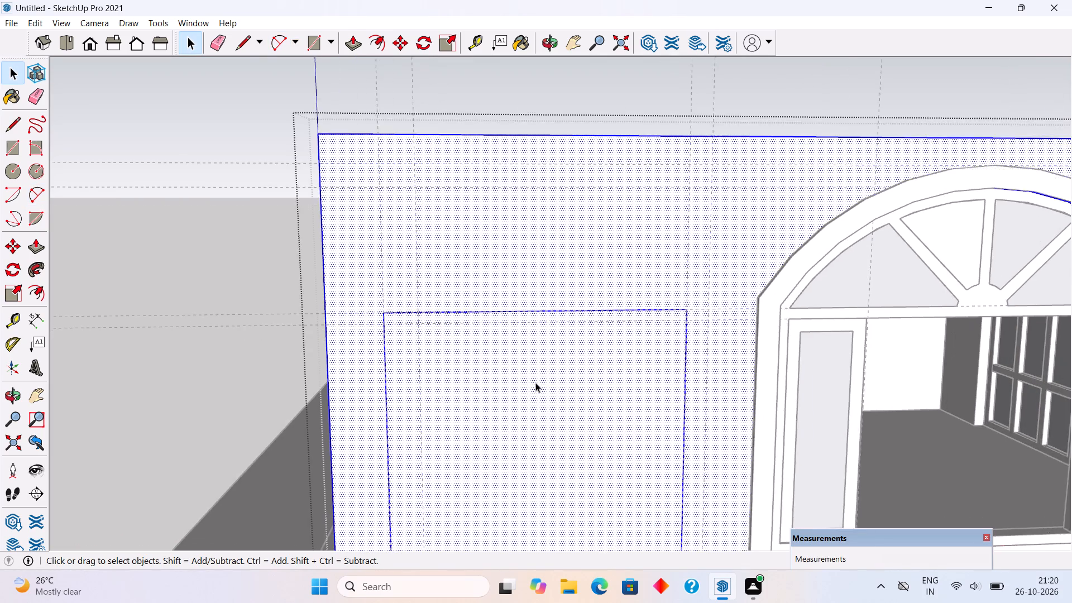
{"action": "scroll", "coordinate": [535, 382], "scroll_direction": "up", "scroll_amount": 2}
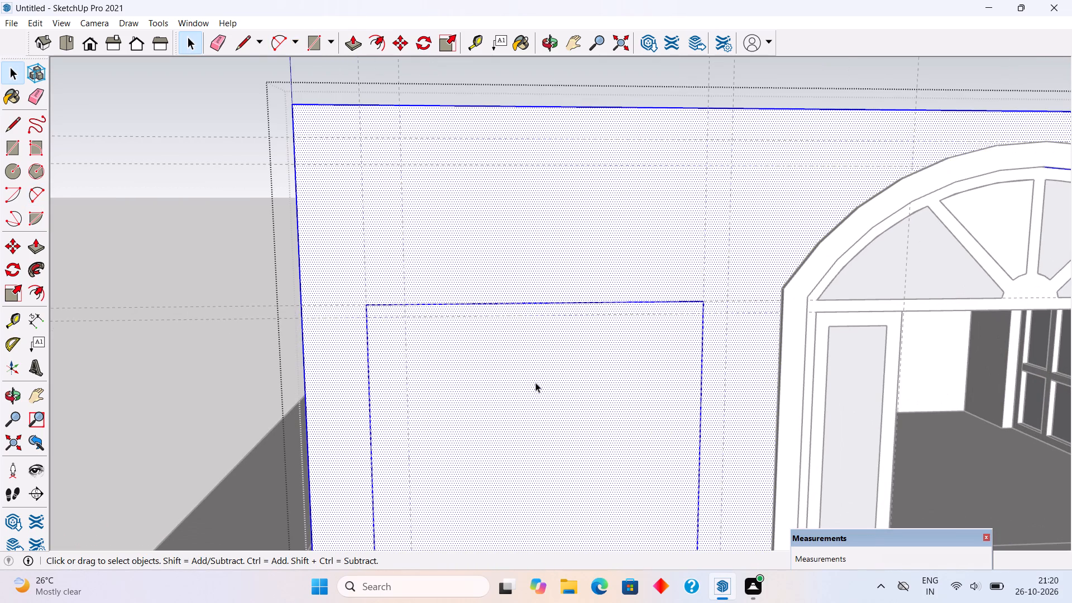
{"action": "key", "text": "a"}
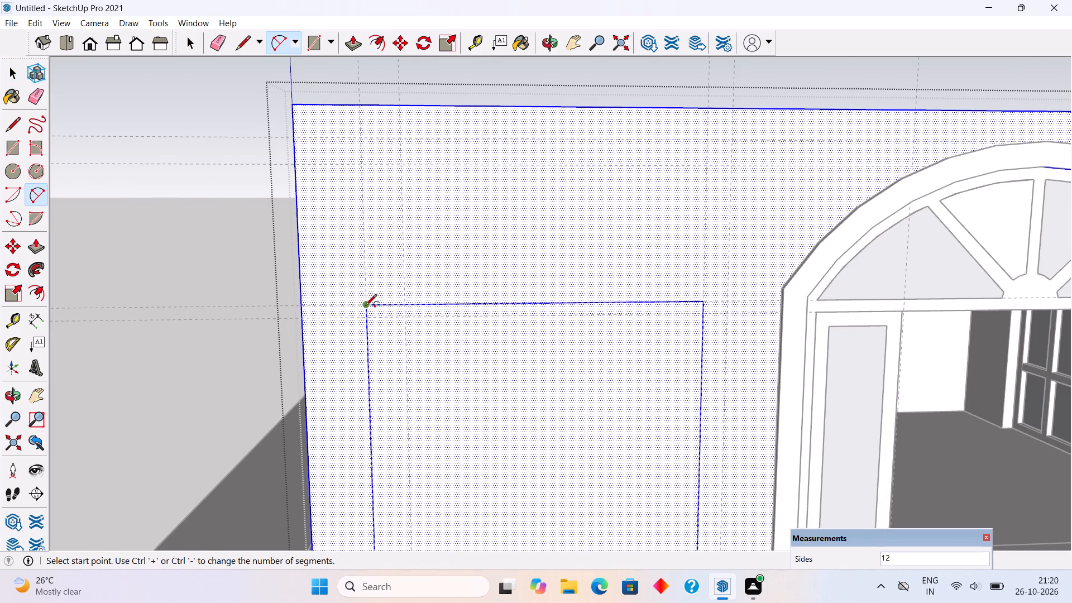
{"action": "left_click", "coordinate": [365, 307]}
{"action": "left_click", "coordinate": [702, 299]}
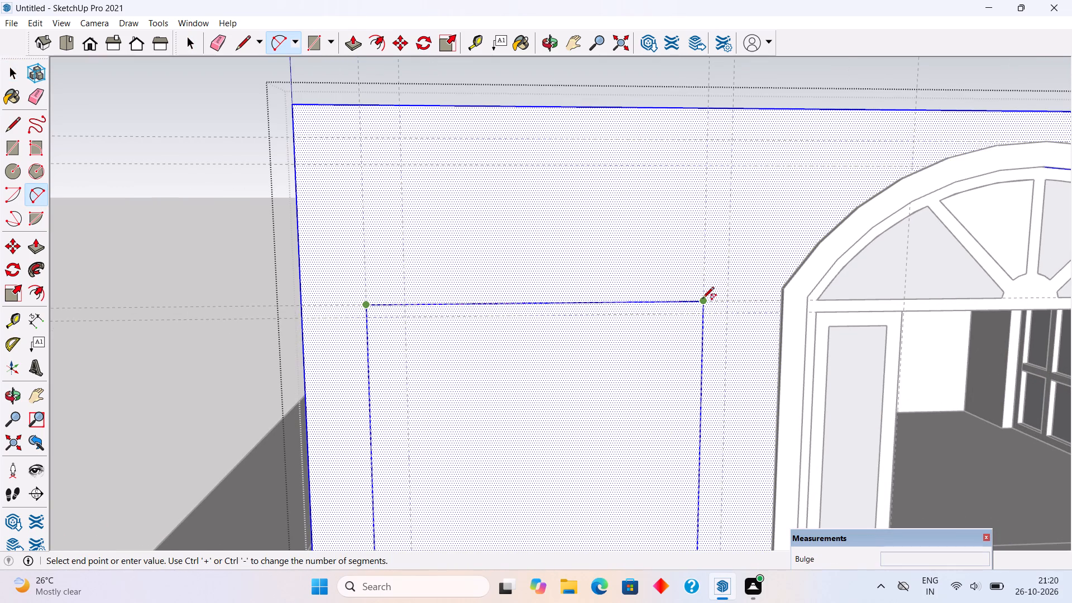
{"action": "left_click", "coordinate": [544, 165]}
Delete the straight edge dividing the new arc from the rectangle below it.
{"action": "scroll", "coordinate": [571, 275], "scroll_direction": "down", "scroll_amount": 2}
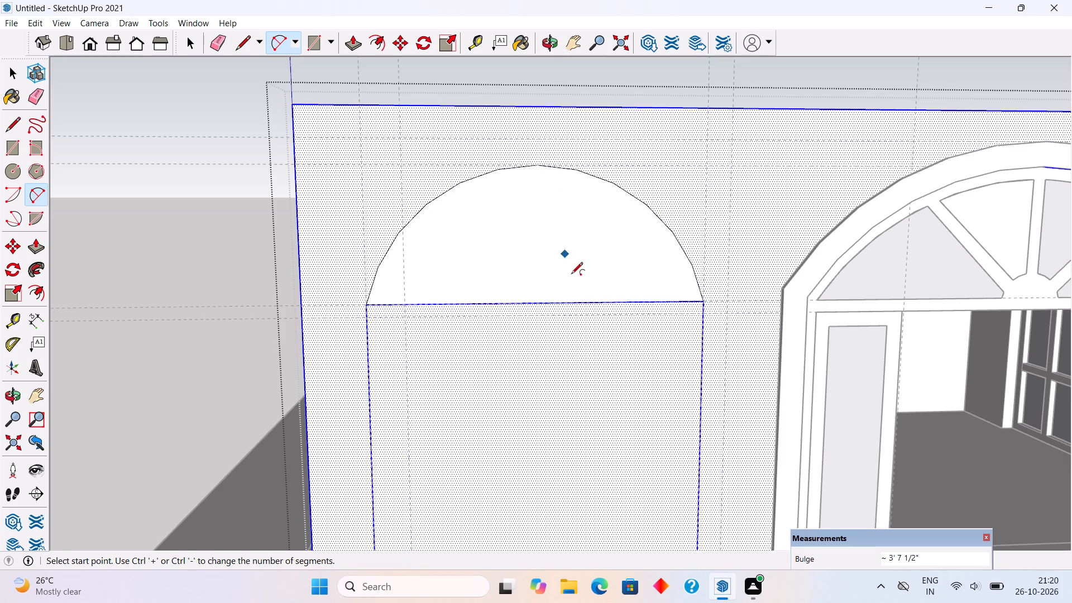
{"action": "scroll", "coordinate": [571, 275], "scroll_direction": "down", "scroll_amount": 2}
{"action": "key", "text": "space"}
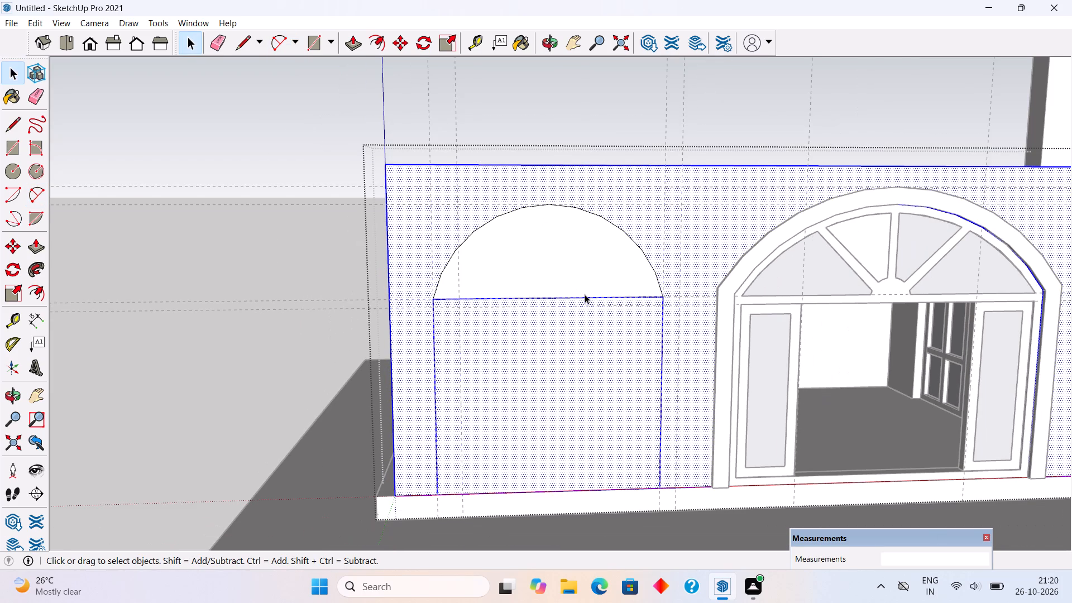
{"action": "left_click", "coordinate": [586, 296]}
{"action": "key", "text": "Delete"}
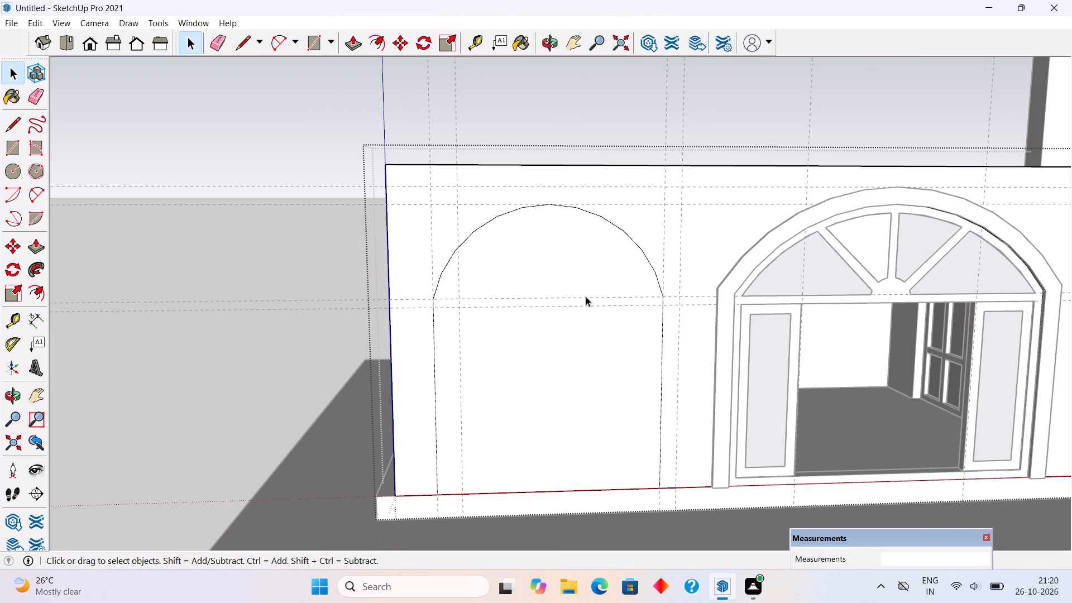
Push the arched face 9" through the wall to cut the opening, and exit the wall group.
{"action": "left_click", "coordinate": [591, 377]}
{"action": "key", "text": "p"}
{"action": "left_click_drag", "start_coordinate": [595, 432], "coordinate": [573, 343]}
{"action": "key", "text": "space"}
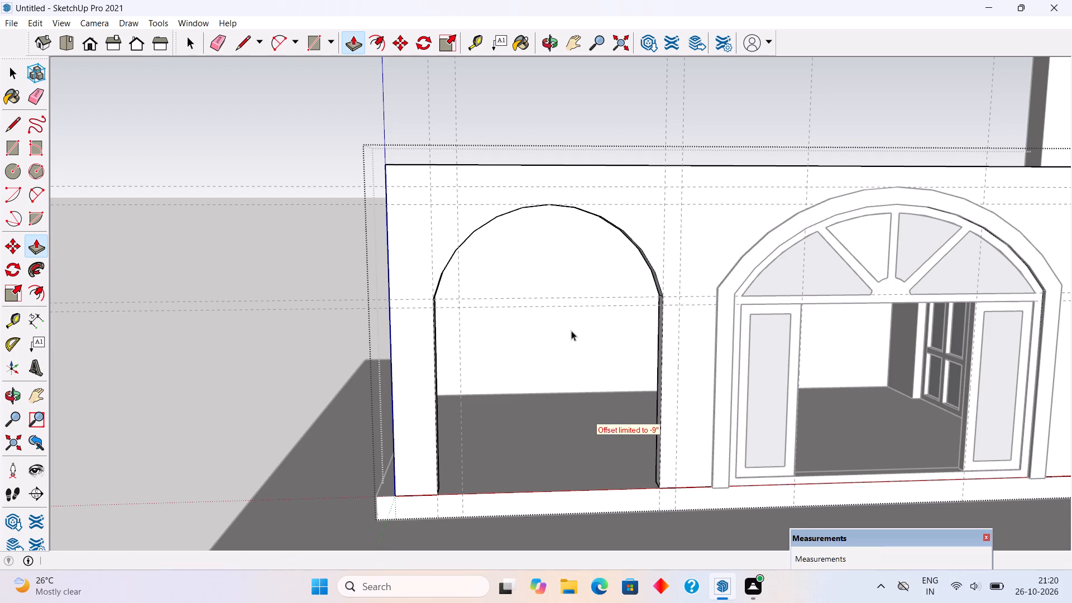
{"action": "scroll", "coordinate": [571, 331], "scroll_direction": "down", "scroll_amount": 6}
{"action": "left_click", "coordinate": [236, 235]}
Draw a 9' by 7' 10 5/8" rectangle across the new opening, from the arch's spring point to the opposite bottom corner.
{"action": "scroll", "coordinate": [685, 382], "scroll_direction": "up", "scroll_amount": 3}
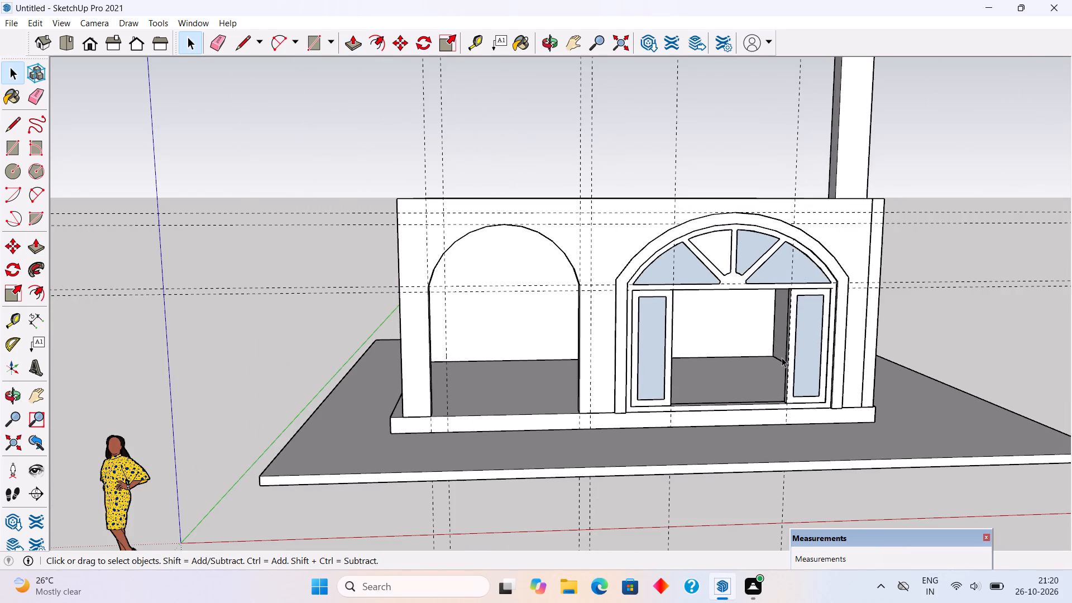
{"action": "middle_click_drag", "start_coordinate": [770, 354], "coordinate": [855, 374]}
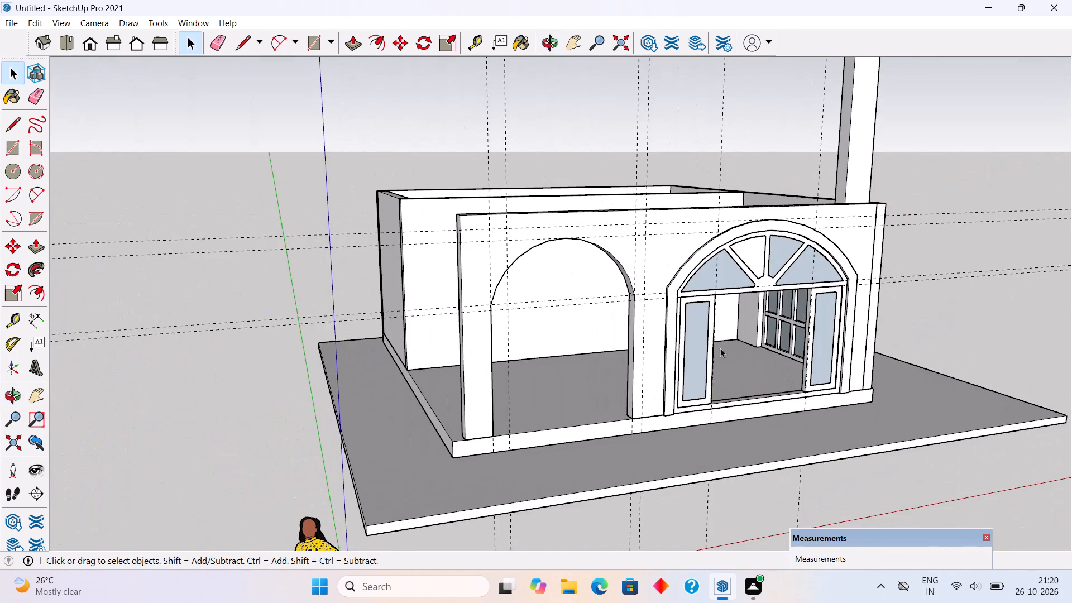
{"action": "scroll", "coordinate": [637, 284], "scroll_direction": "up", "scroll_amount": 3}
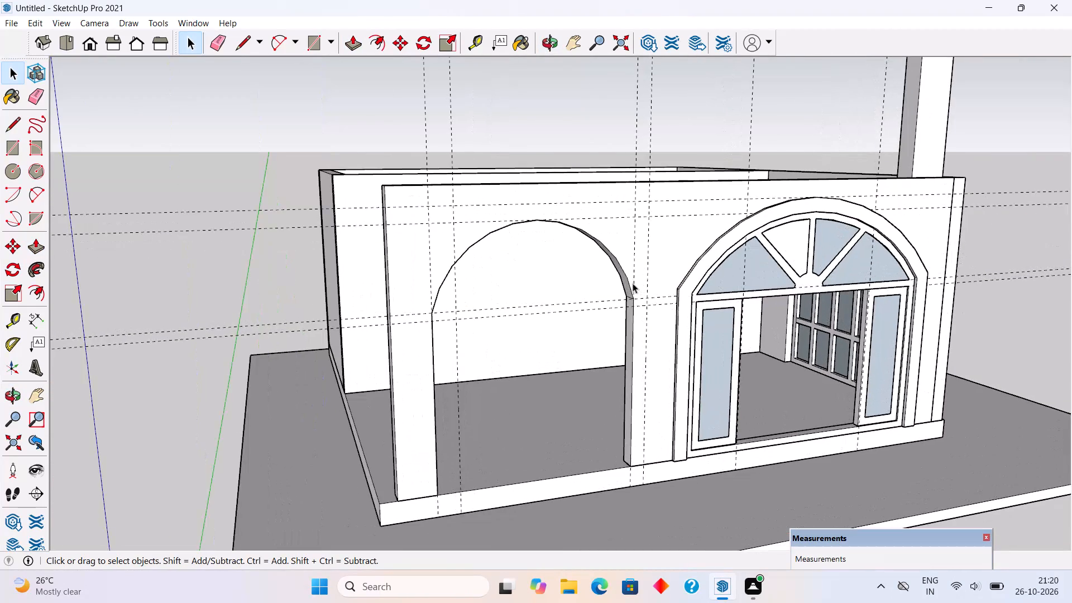
{"action": "middle_click_drag", "start_coordinate": [504, 433], "coordinate": [471, 451]}
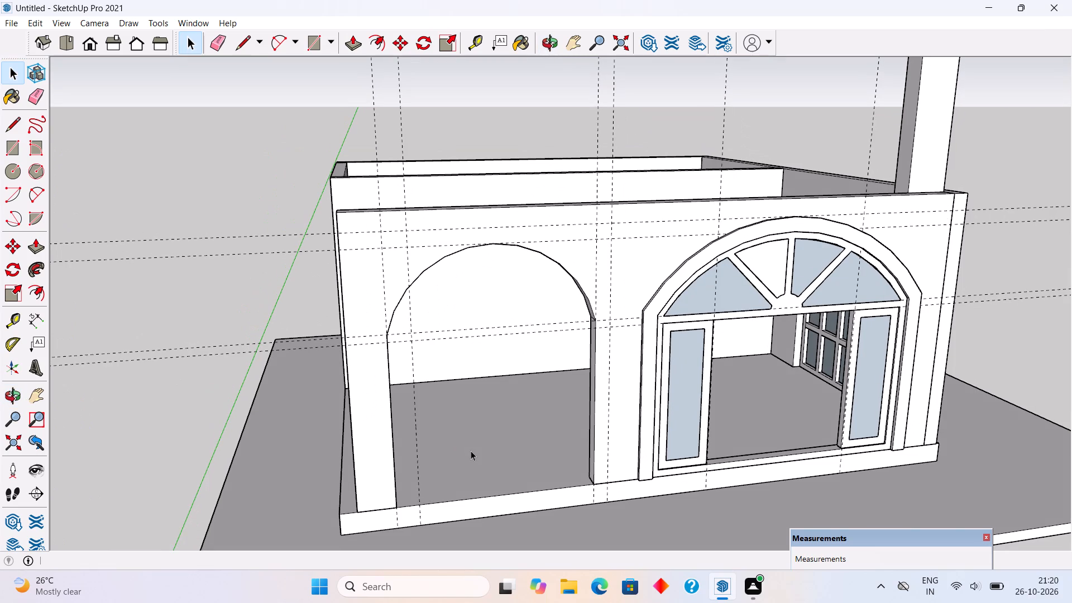
{"action": "middle_click_drag", "start_coordinate": [382, 415], "coordinate": [362, 373]}
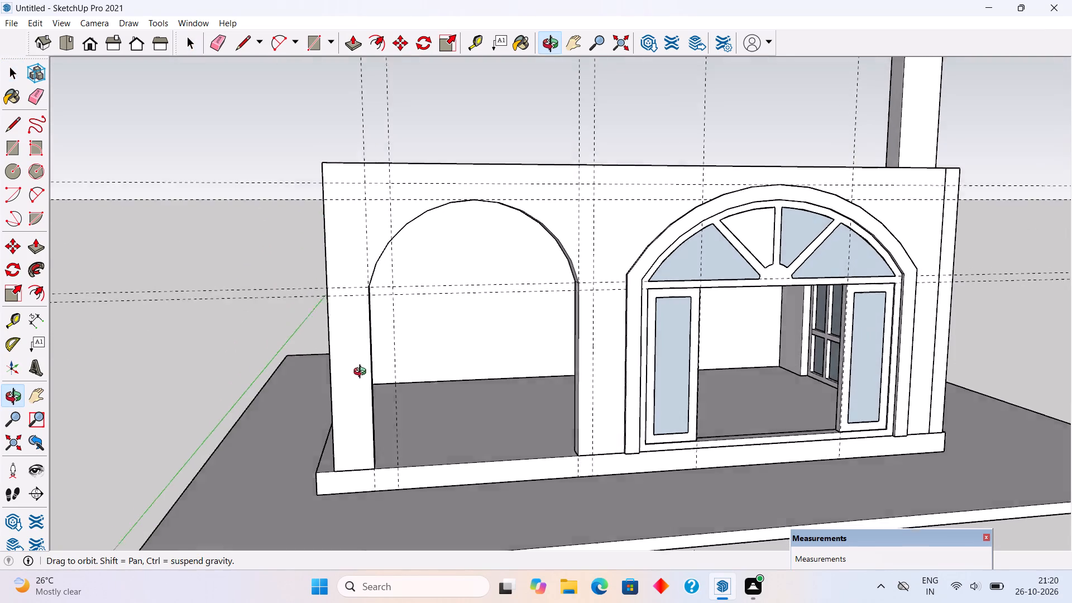
{"action": "middle_click_drag", "start_coordinate": [362, 373], "coordinate": [361, 371]}
{"action": "scroll", "coordinate": [344, 385], "scroll_direction": "up", "scroll_amount": 2}
{"action": "key", "text": "r"}
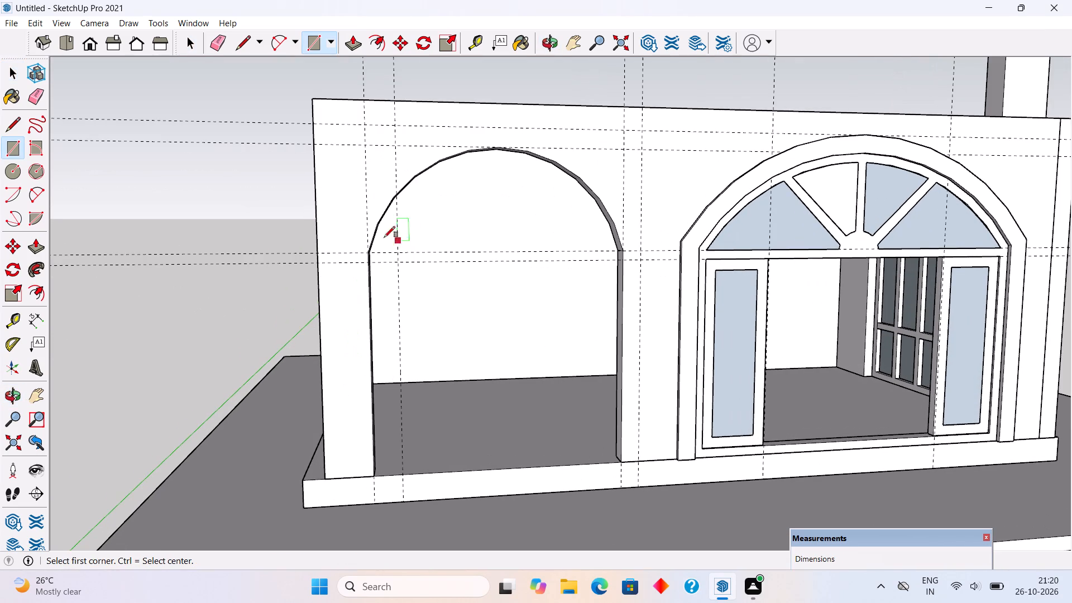
{"action": "left_click", "coordinate": [366, 251]}
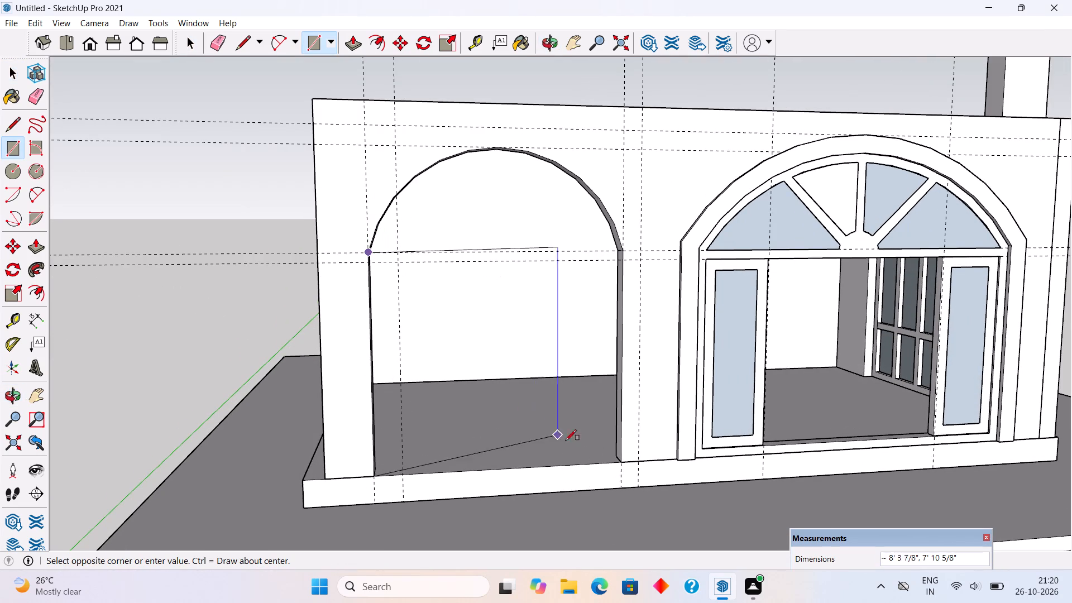
{"action": "left_click", "coordinate": [619, 465]}
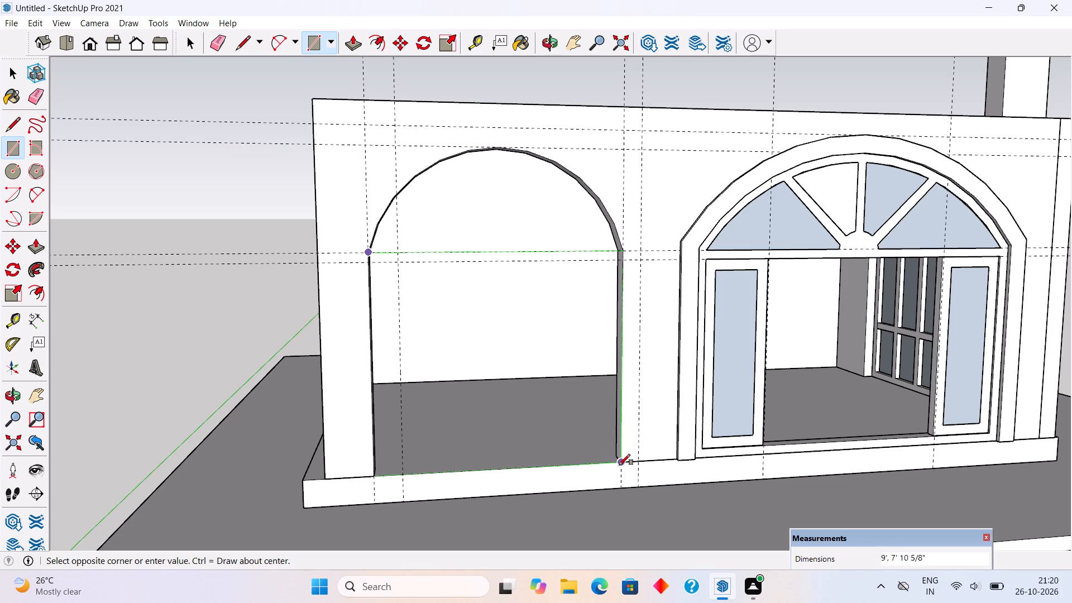
Draw an arc with a bulge of about 3' 7 1/2" on the rectangle's top edge and delete that dividing edge.
{"action": "key", "text": "a"}
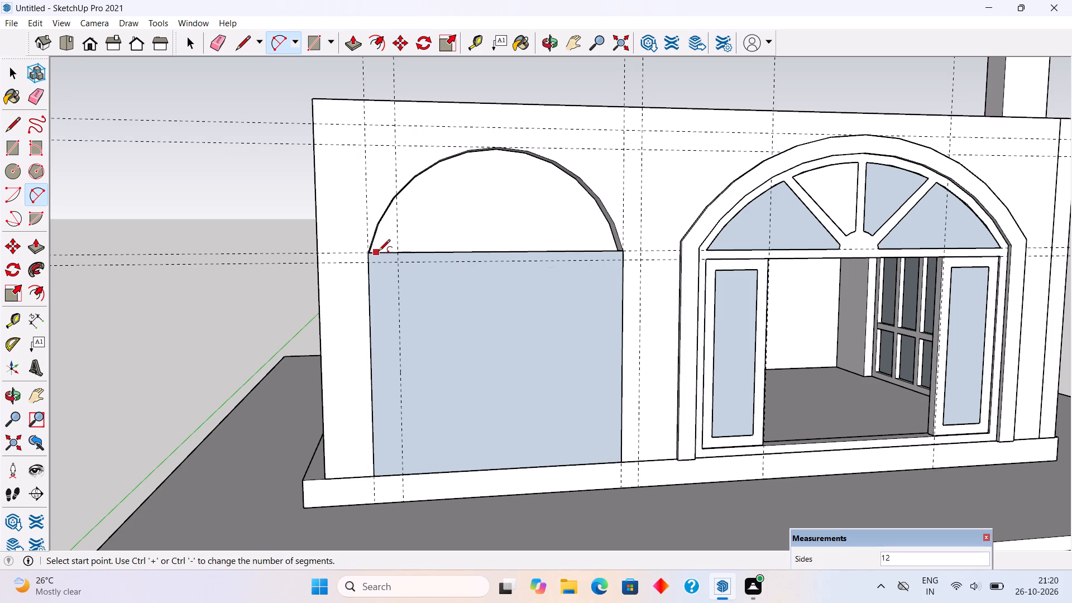
{"action": "left_click", "coordinate": [372, 250]}
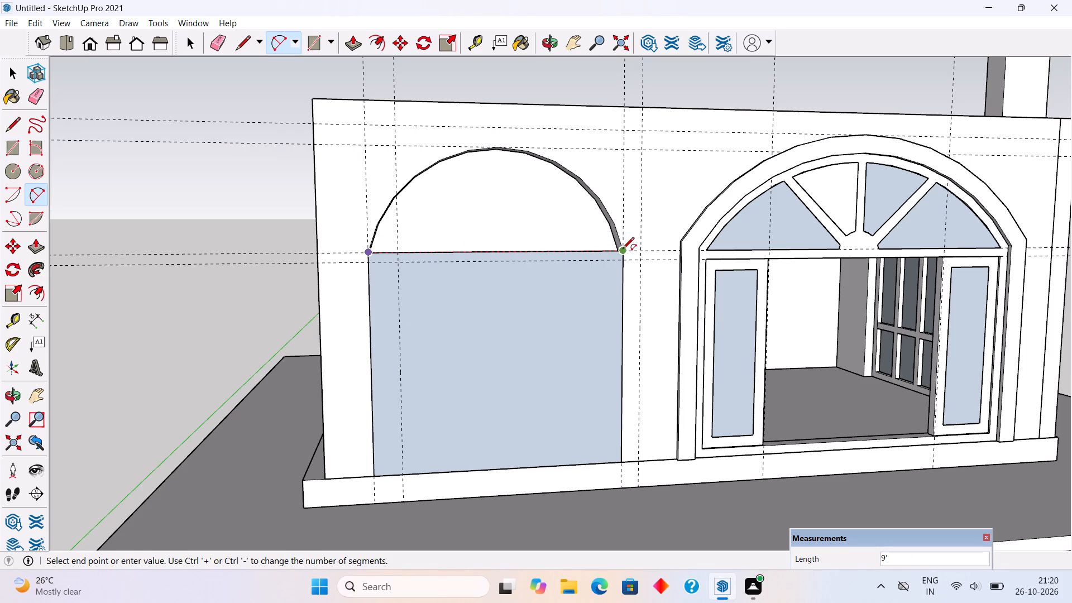
{"action": "left_click", "coordinate": [623, 250]}
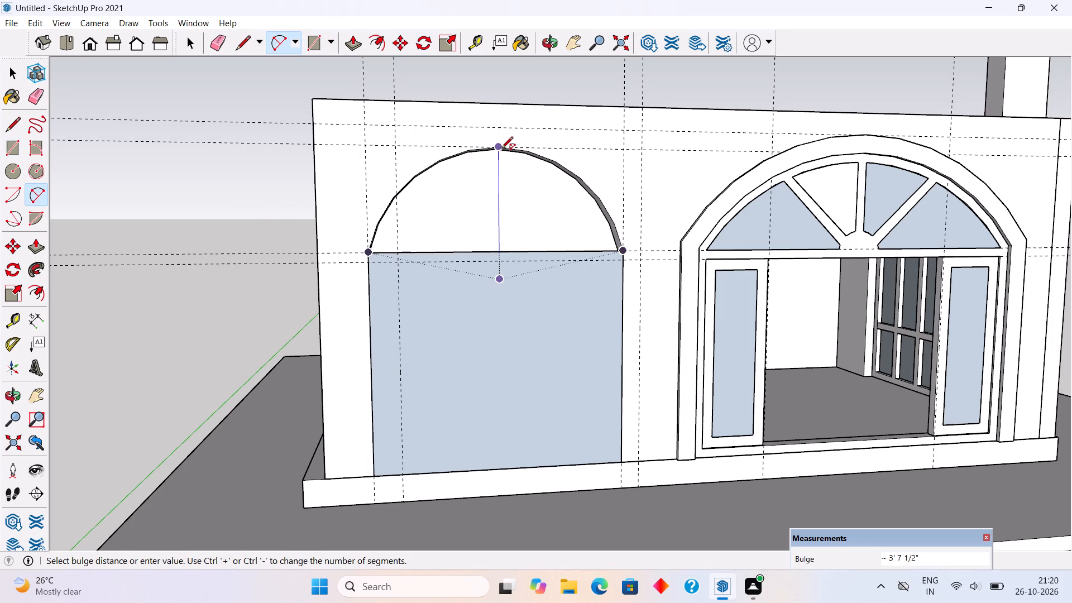
{"action": "left_click", "coordinate": [501, 149]}
{"action": "key", "text": "space"}
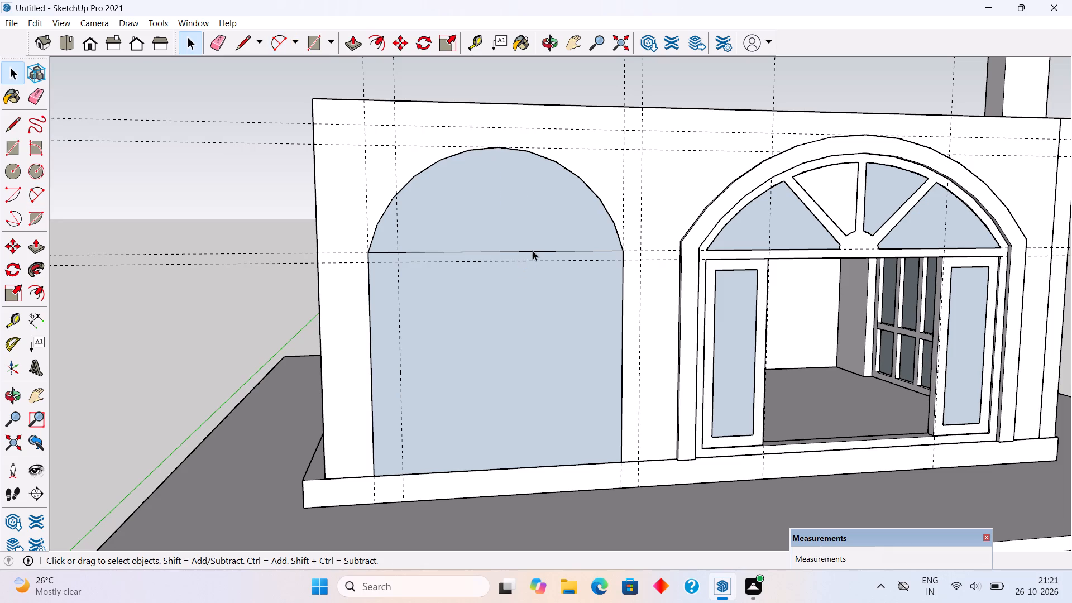
{"action": "left_click", "coordinate": [533, 251]}
{"action": "key", "text": "Delete"}
Offset the arched face's outline 8" outward and delete the inner face, keeping only the surround band.
{"action": "middle_click_drag", "start_coordinate": [534, 259], "coordinate": [549, 324]}
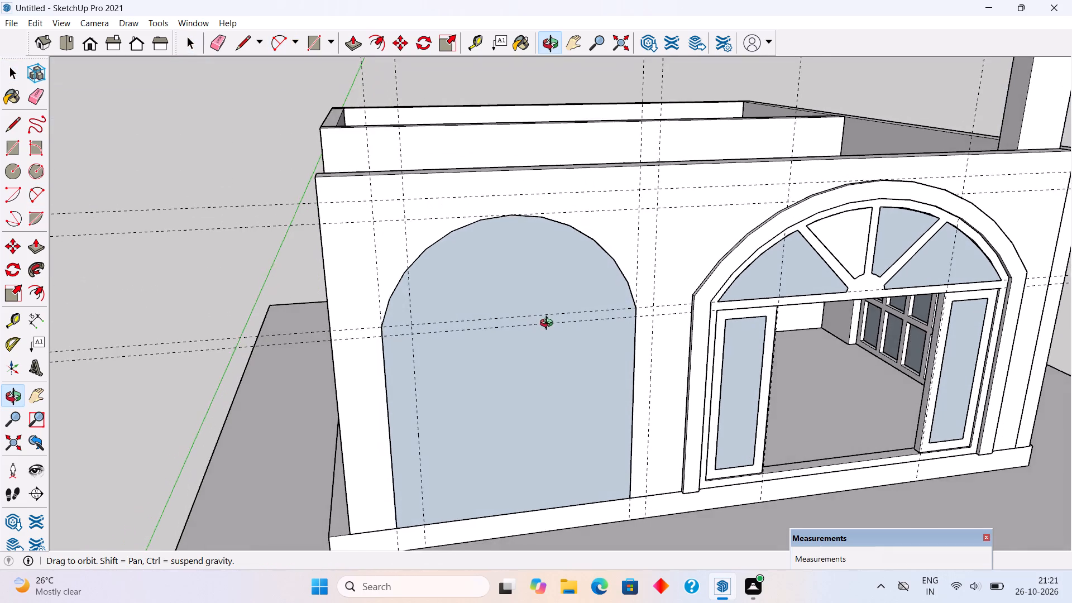
{"action": "middle_click_drag", "start_coordinate": [549, 324], "coordinate": [573, 325]}
{"action": "key", "text": "f"}
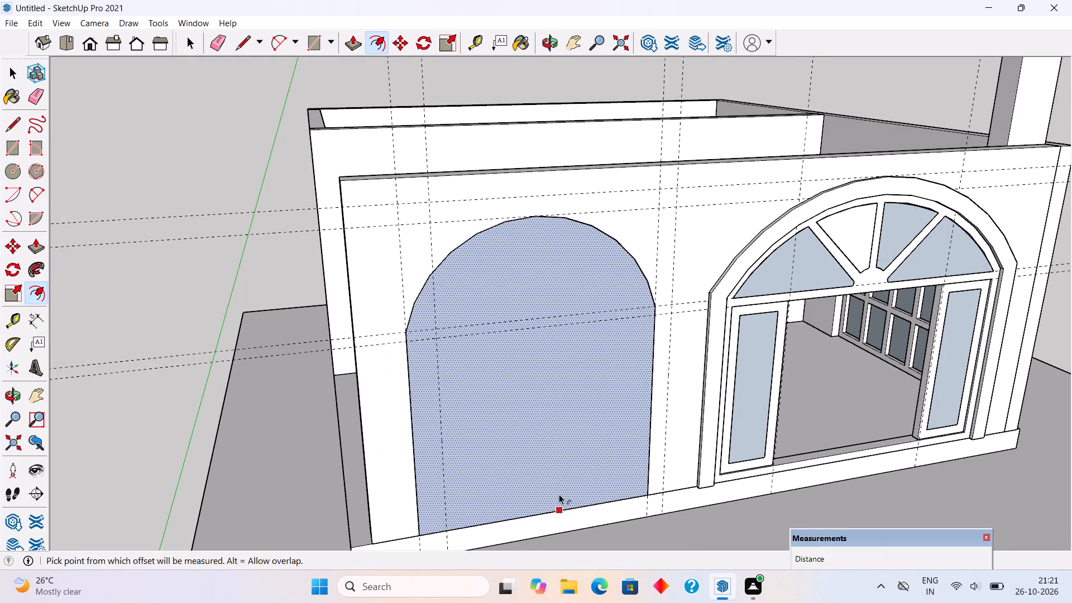
{"action": "left_click", "coordinate": [559, 496]}
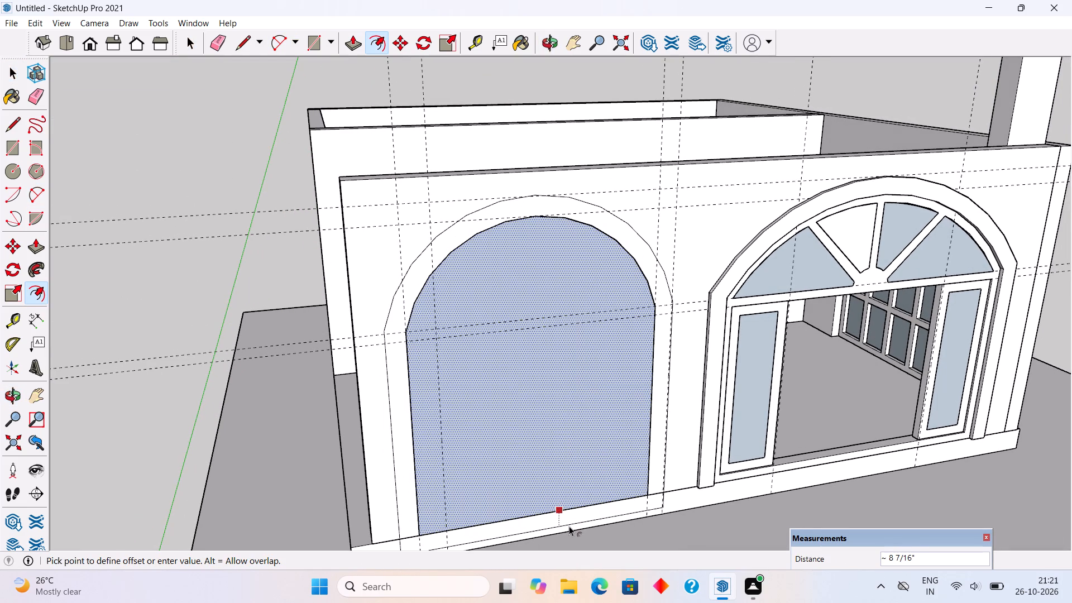
{"action": "type", "text": "8\""}
{"action": "key", "text": "Return"}
{"action": "key", "text": "space"}
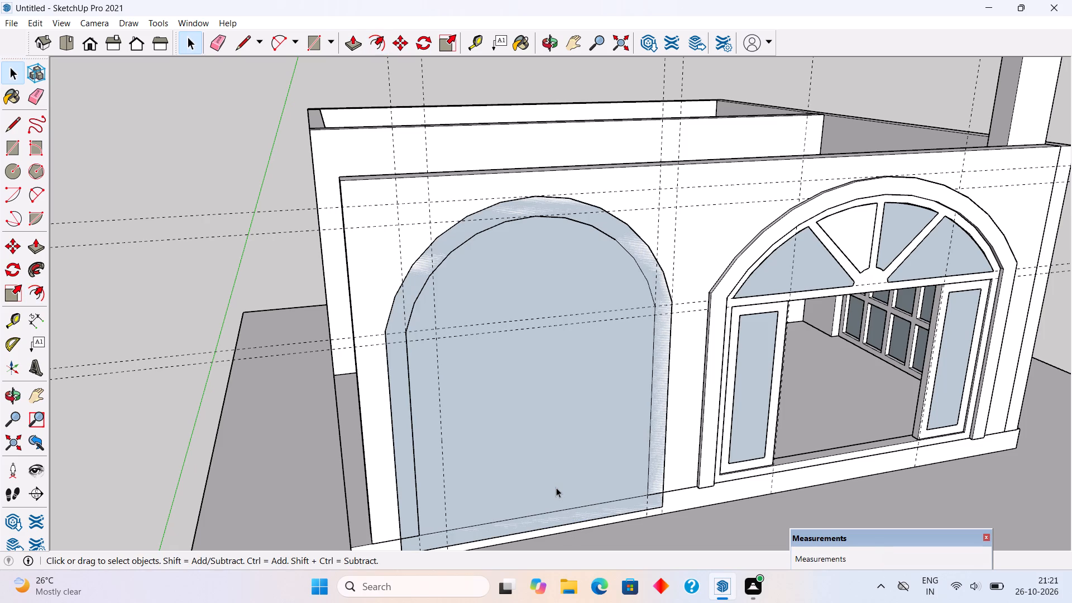
{"action": "left_click", "coordinate": [556, 487]}
{"action": "key", "text": "Delete"}
Extrude the surround band about 2" out from the wall, matching the finished window's surround.
{"action": "scroll", "coordinate": [595, 421], "scroll_direction": "down", "scroll_amount": 3}
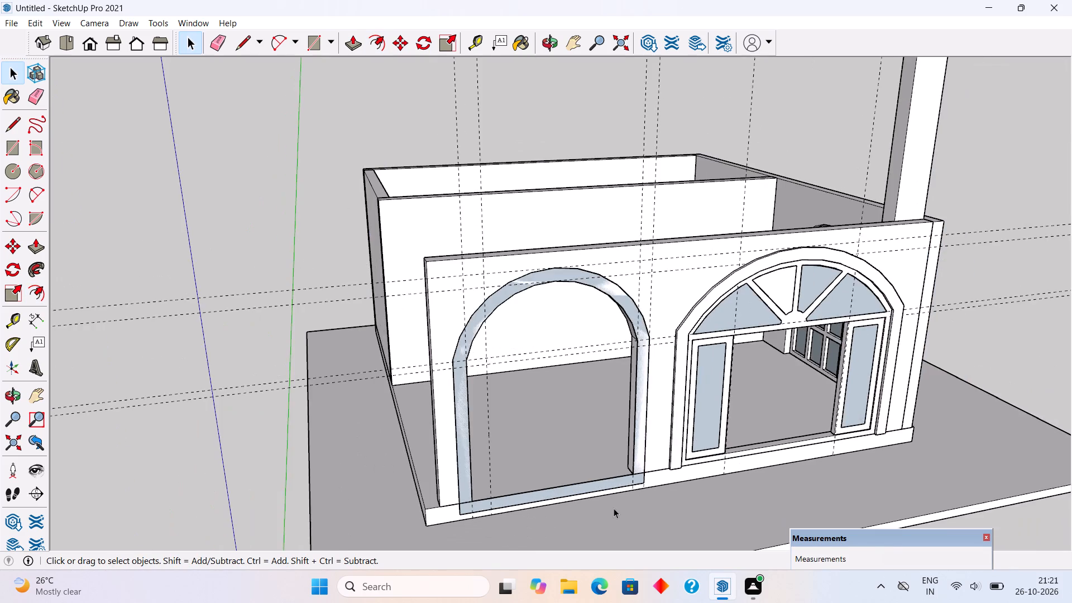
{"action": "scroll", "coordinate": [614, 507], "scroll_direction": "up", "scroll_amount": 4}
{"action": "key", "text": "p"}
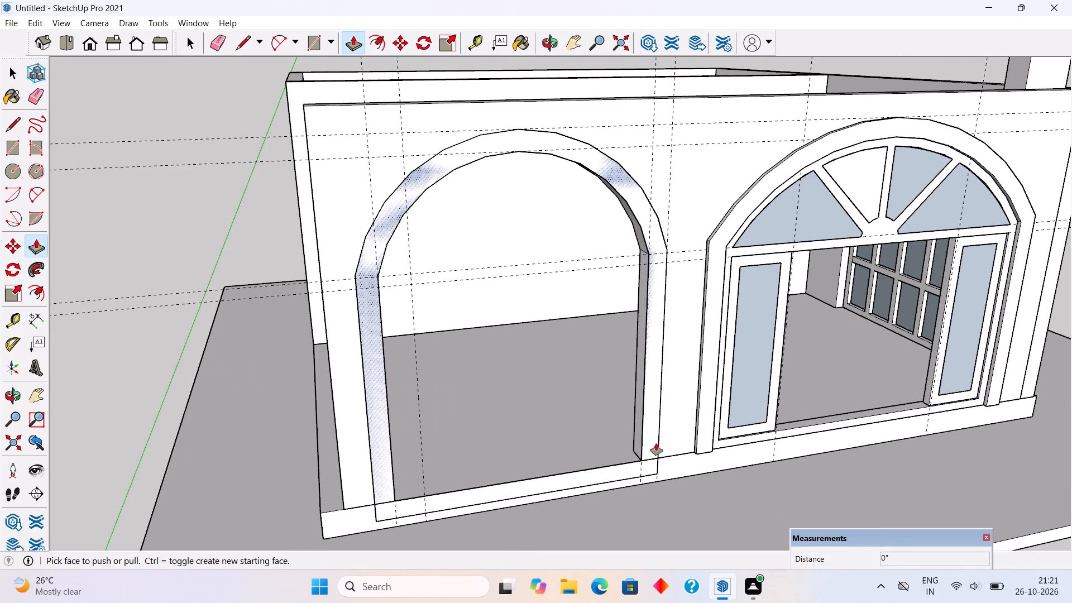
{"action": "left_click", "coordinate": [654, 447]}
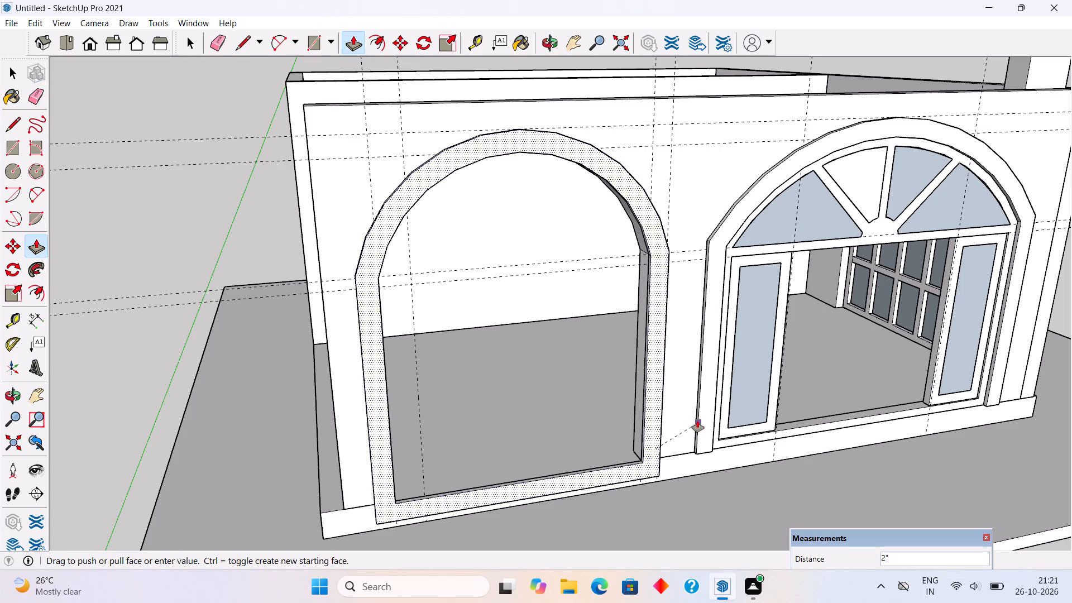
{"action": "left_click", "coordinate": [698, 419]}
{"action": "key", "text": "space"}
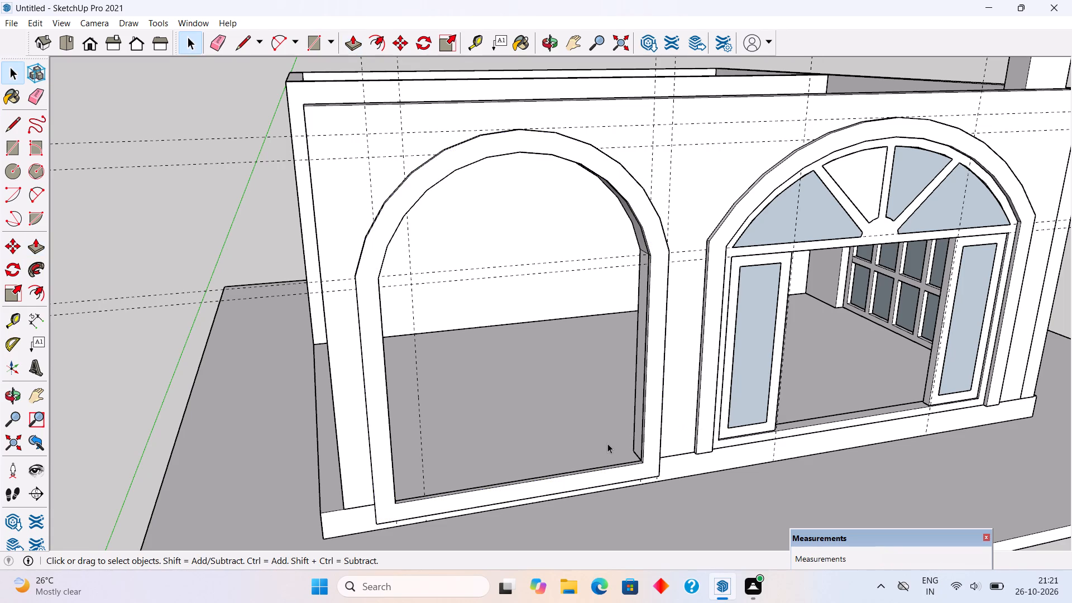
Make the raised surround around the new arched opening a group.
{"action": "triple_click", "coordinate": [633, 474]}
{"action": "right_click", "coordinate": [633, 474]}
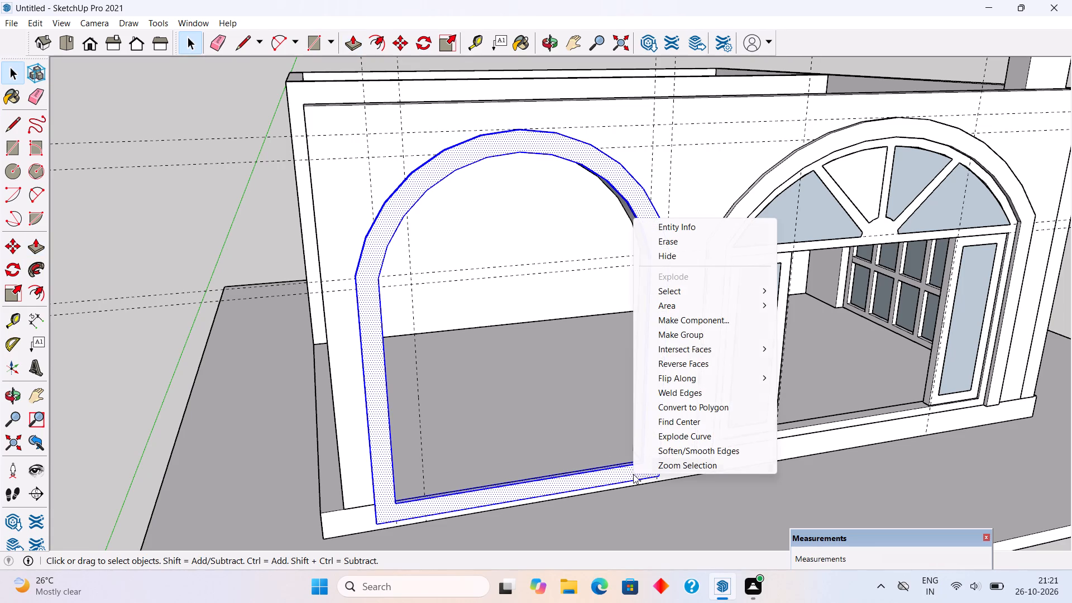
{"action": "left_click", "coordinate": [666, 336]}
Inside the surround group, draw an 8" edge across each leg, level with the opening's bottom corners.
{"action": "scroll", "coordinate": [666, 372], "scroll_direction": "down", "scroll_amount": 5}
{"action": "scroll", "coordinate": [594, 517], "scroll_direction": "up", "scroll_amount": 5}
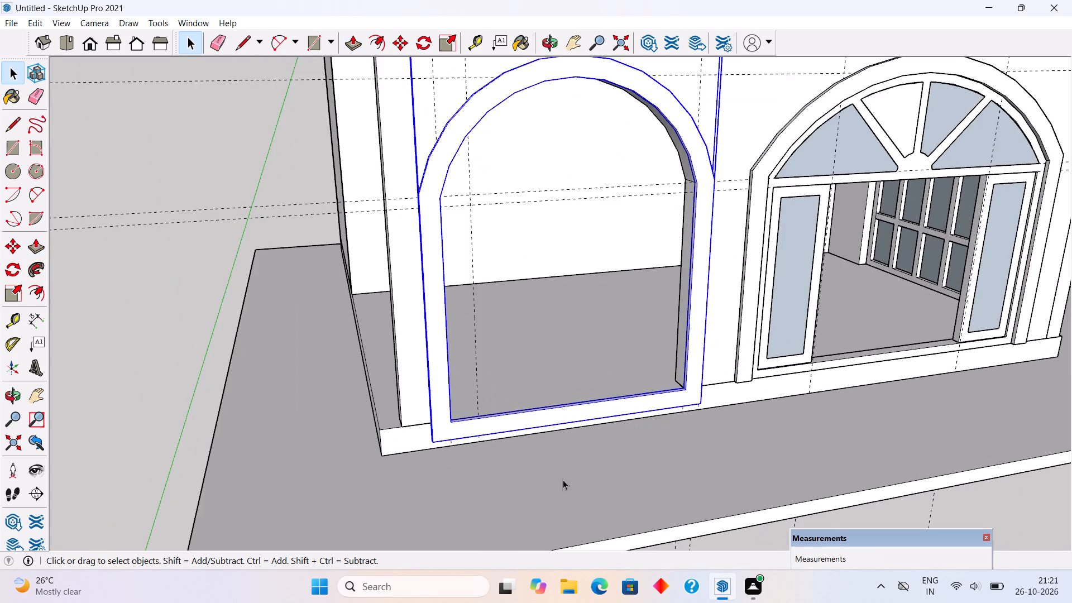
{"action": "scroll", "coordinate": [447, 434], "scroll_direction": "up", "scroll_amount": 5}
{"action": "triple_click", "coordinate": [443, 425]}
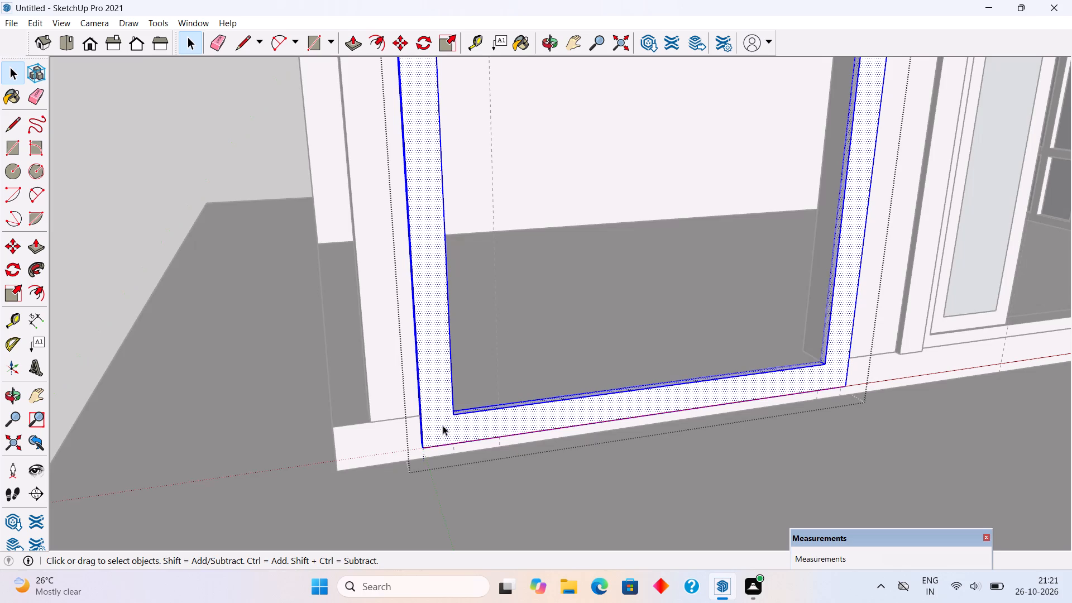
{"action": "key", "text": "l"}
{"action": "left_click", "coordinate": [452, 418]}
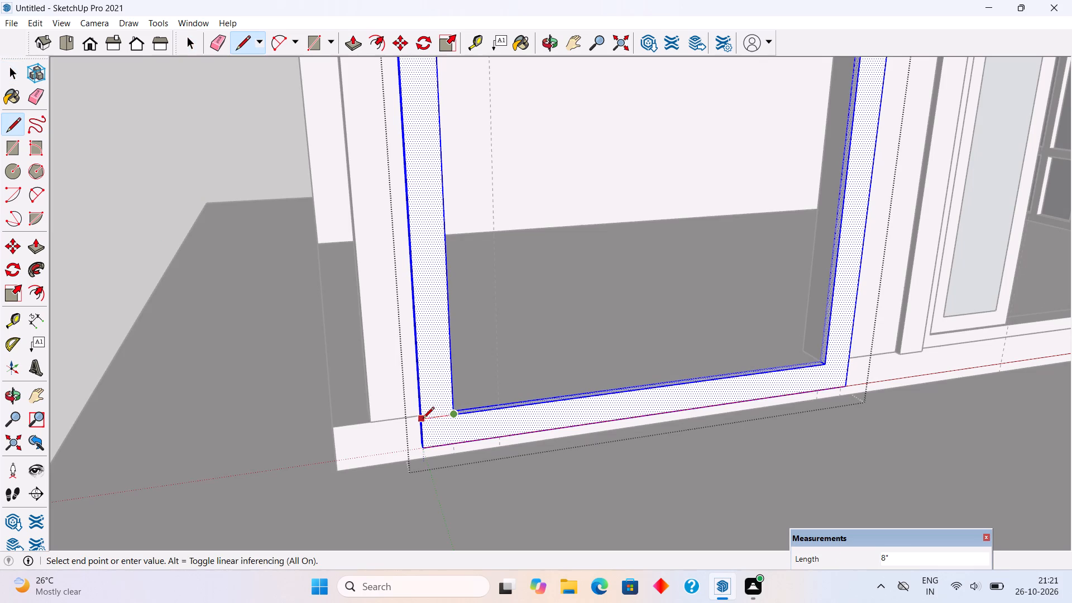
{"action": "left_click", "coordinate": [423, 419]}
{"action": "left_click", "coordinate": [826, 366]}
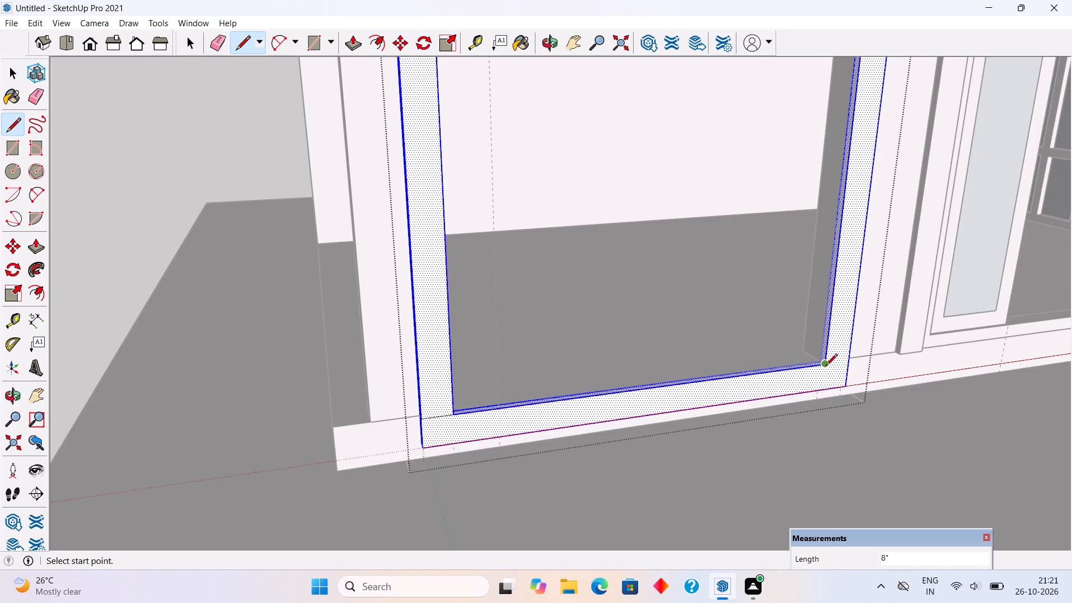
{"action": "left_click", "coordinate": [849, 361]}
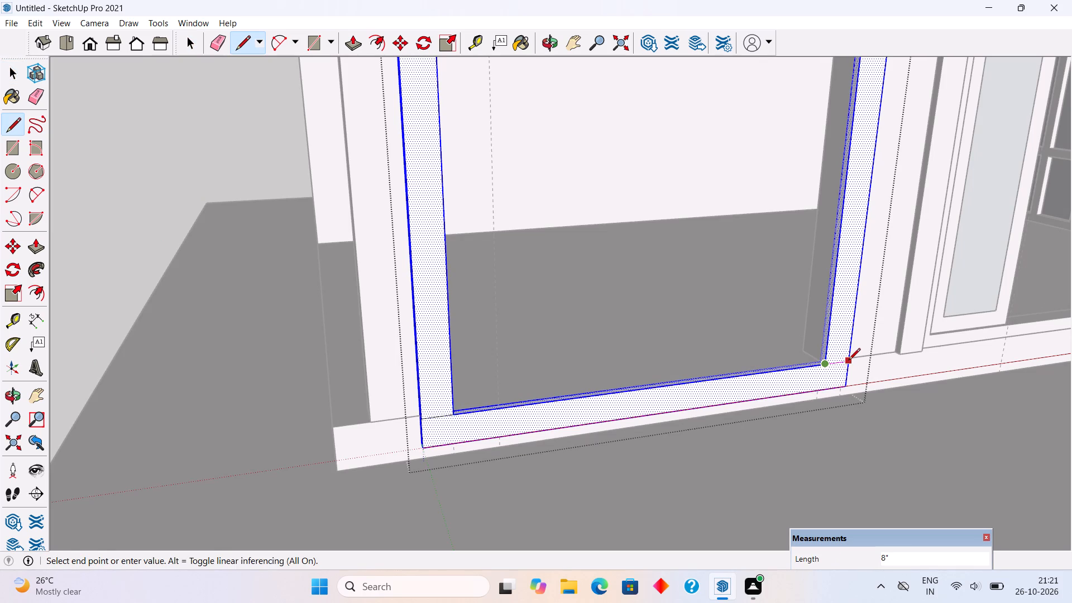
Push the surround's bottom strip back 2", delete its leftover face and edges so only the legs and arch remain, and leave the group.
{"action": "key", "text": "p"}
{"action": "left_click_drag", "start_coordinate": [829, 377], "coordinate": [798, 368]}
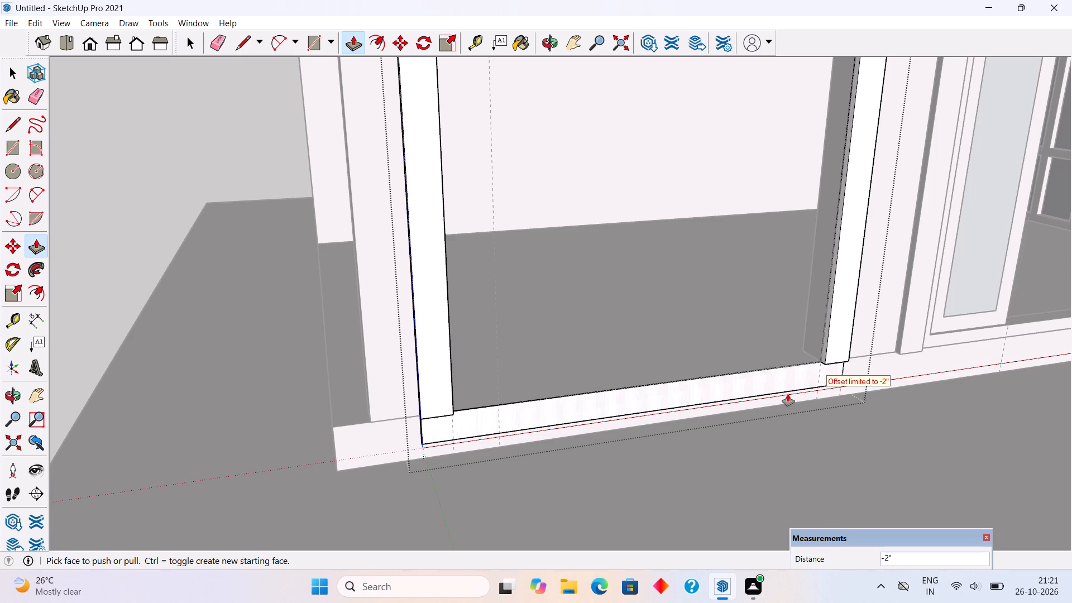
{"action": "key", "text": "space"}
{"action": "left_click", "coordinate": [759, 386]}
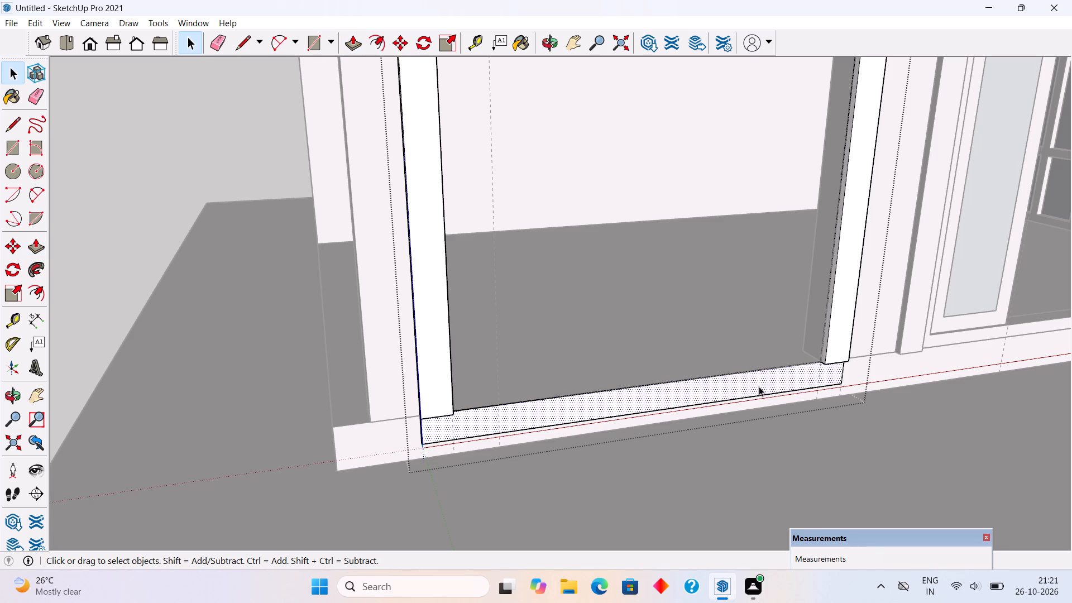
{"action": "key", "text": "Delete"}
{"action": "left_click", "coordinate": [765, 395]}
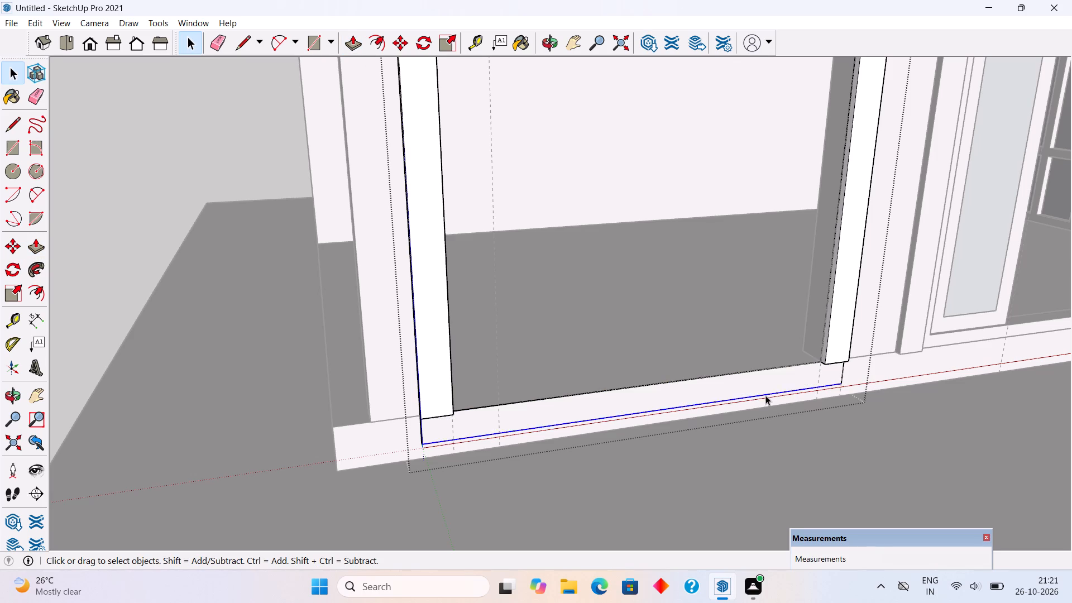
{"action": "key", "text": "Delete"}
{"action": "left_click", "coordinate": [841, 375]}
{"action": "key", "text": "Delete"}
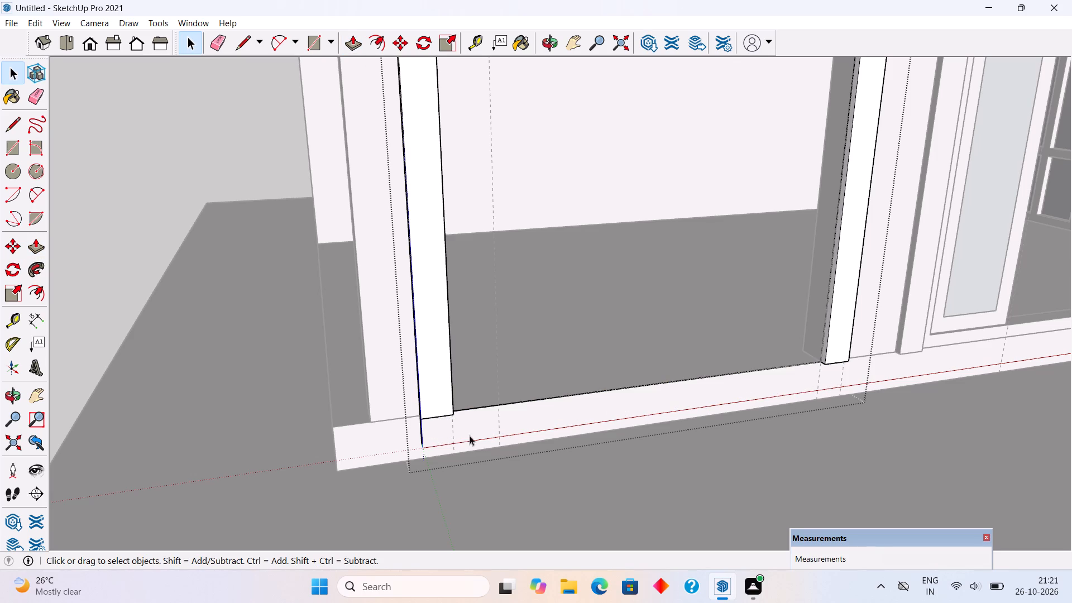
{"action": "left_click", "coordinate": [420, 433]}
{"action": "key", "text": "Delete"}
{"action": "middle_click_drag", "start_coordinate": [602, 423], "coordinate": [591, 410]}
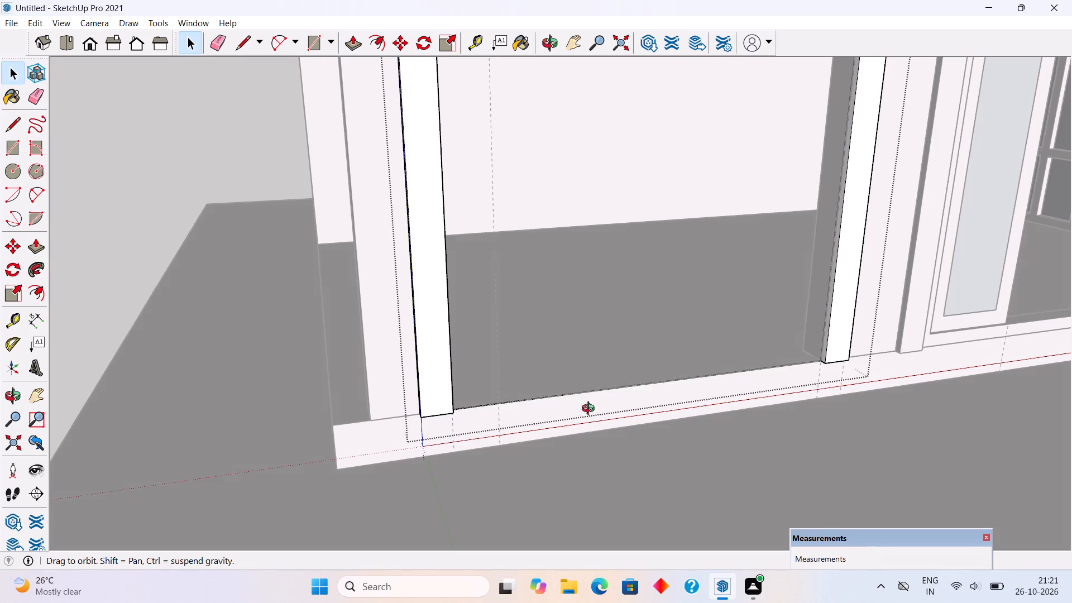
{"action": "middle_click_drag", "start_coordinate": [591, 410], "coordinate": [501, 395]}
{"action": "scroll", "coordinate": [500, 399], "scroll_direction": "down", "scroll_amount": 8}
{"action": "left_click", "coordinate": [175, 167]}
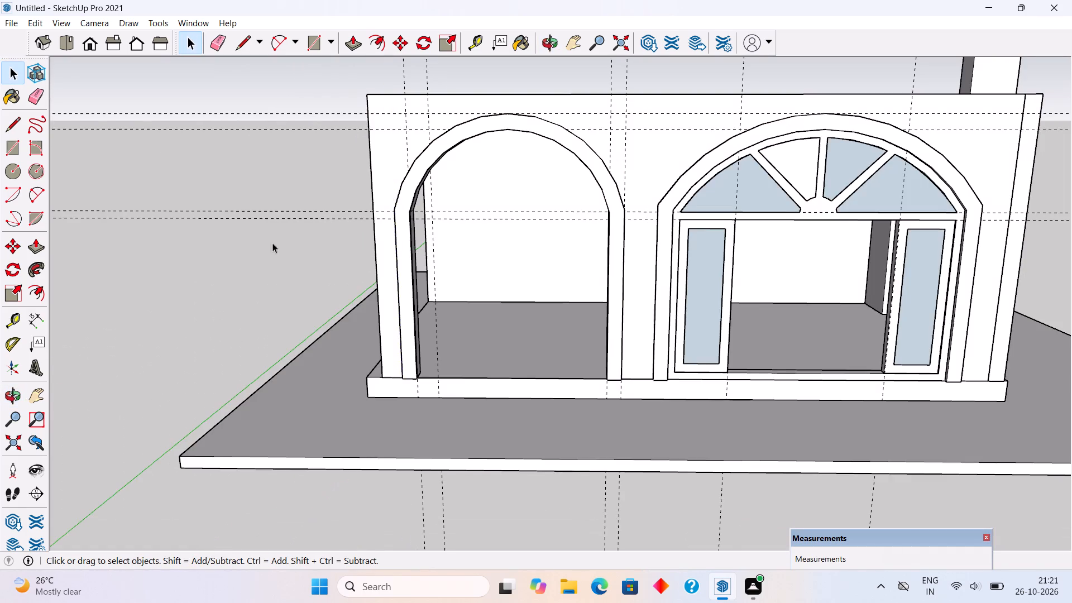
Examine the trimmed surround beside the finished arched window from several angles.
{"action": "middle_click_drag", "start_coordinate": [473, 465], "coordinate": [486, 438]}
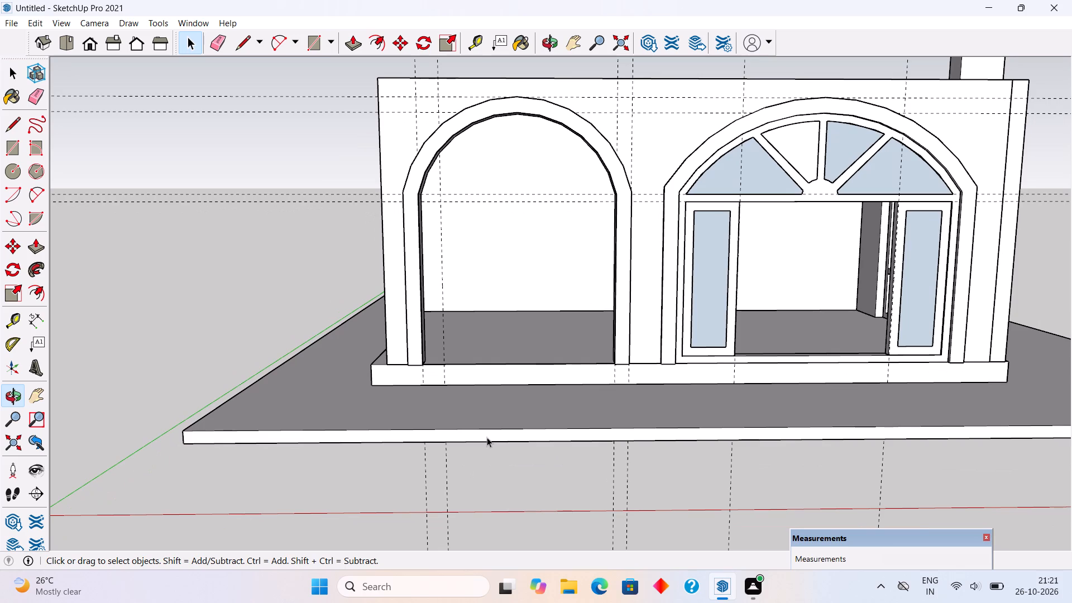
{"action": "scroll", "coordinate": [487, 437], "scroll_direction": "down", "scroll_amount": 8}
{"action": "scroll", "coordinate": [573, 355], "scroll_direction": "up", "scroll_amount": 5}
{"action": "scroll", "coordinate": [547, 451], "scroll_direction": "up", "scroll_amount": 5}
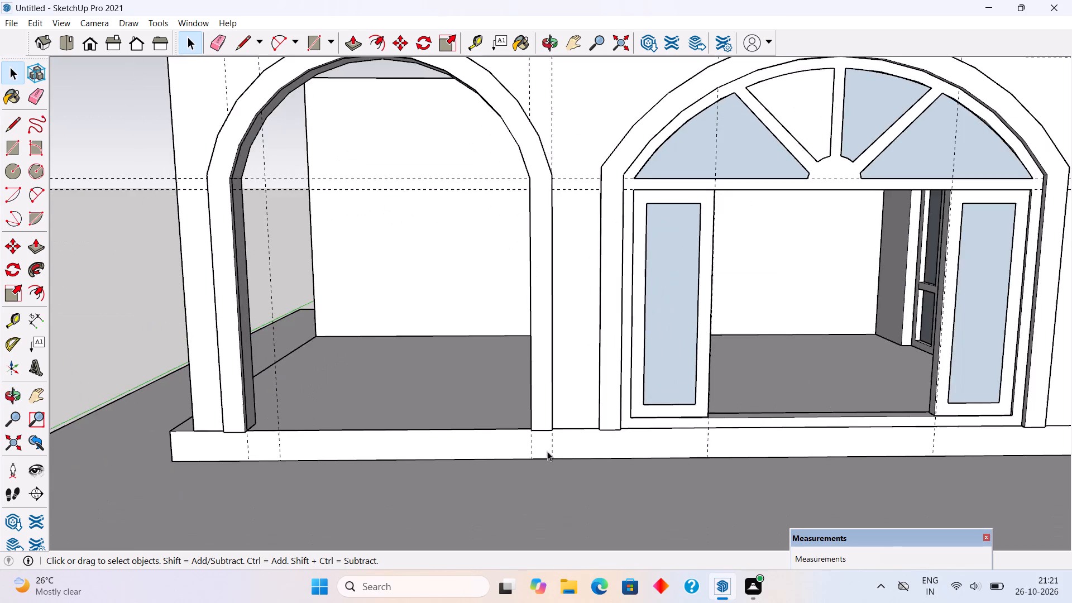
{"action": "middle_click_drag", "start_coordinate": [557, 452], "coordinate": [740, 515]}
{"action": "scroll", "coordinate": [696, 465], "scroll_direction": "down", "scroll_amount": 4}
{"action": "middle_click_drag", "start_coordinate": [671, 426], "coordinate": [608, 387]}
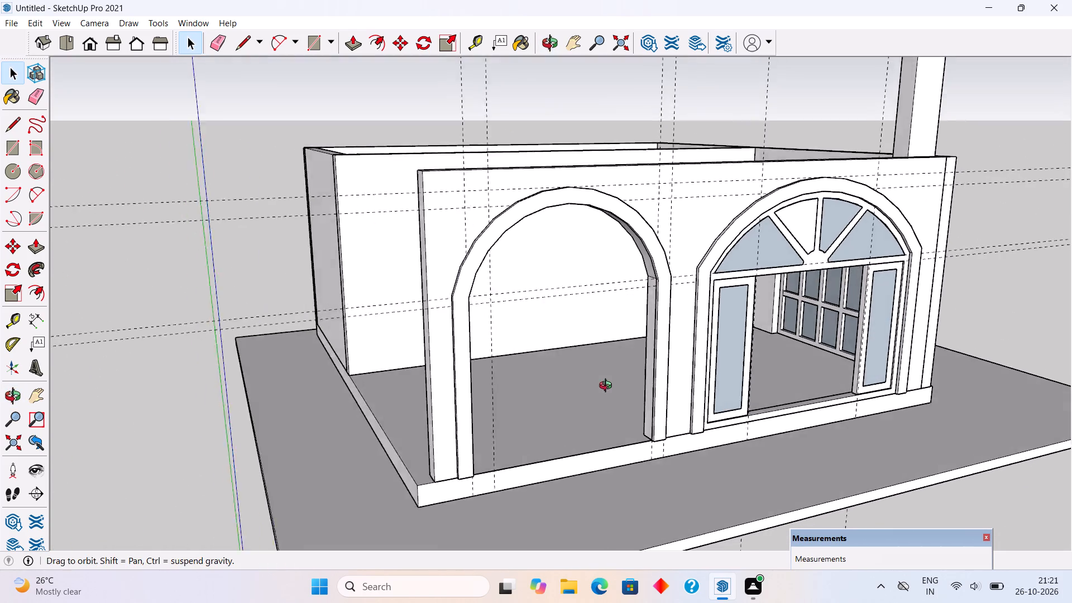
{"action": "middle_click_drag", "start_coordinate": [608, 387], "coordinate": [598, 383]}
Draw a 9' by 7' 10 5/8" rectangle inside the surround, from the arch's spring point to the opposite bottom corner.
{"action": "scroll", "coordinate": [719, 395], "scroll_direction": "up", "scroll_amount": 1}
{"action": "middle_click_drag", "start_coordinate": [709, 376], "coordinate": [705, 365]}
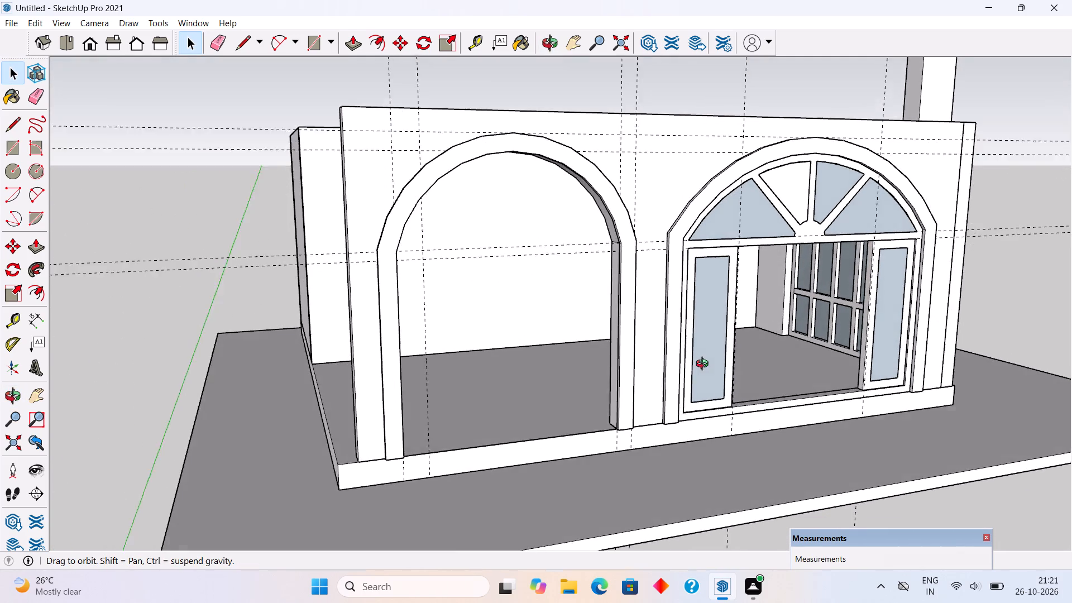
{"action": "middle_click_drag", "start_coordinate": [705, 365], "coordinate": [700, 353]}
{"action": "key", "text": "r"}
{"action": "scroll", "coordinate": [390, 236], "scroll_direction": "up", "scroll_amount": 5}
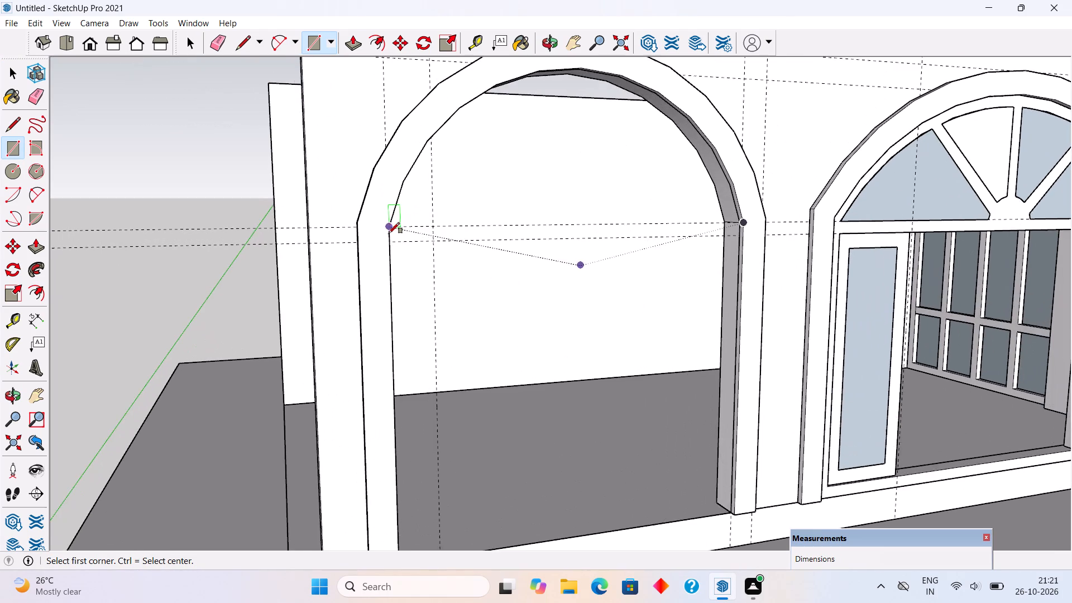
{"action": "scroll", "coordinate": [387, 226], "scroll_direction": "up", "scroll_amount": 4}
{"action": "left_click", "coordinate": [390, 229]}
{"action": "scroll", "coordinate": [390, 229], "scroll_direction": "down", "scroll_amount": 7}
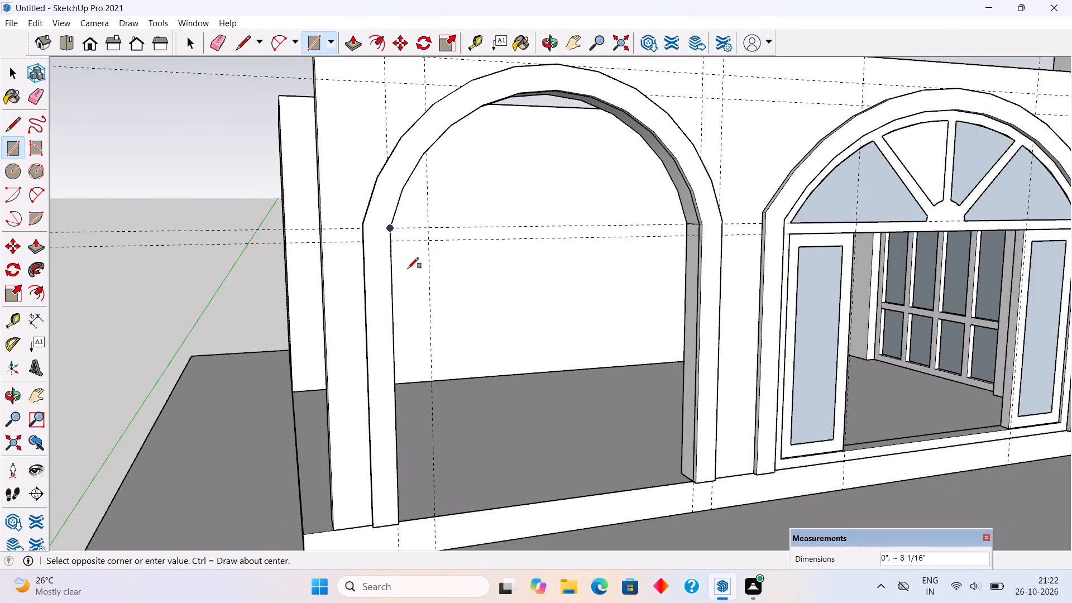
{"action": "scroll", "coordinate": [408, 269], "scroll_direction": "down", "scroll_amount": 3}
{"action": "scroll", "coordinate": [577, 444], "scroll_direction": "up", "scroll_amount": 5}
{"action": "scroll", "coordinate": [592, 389], "scroll_direction": "up", "scroll_amount": 6}
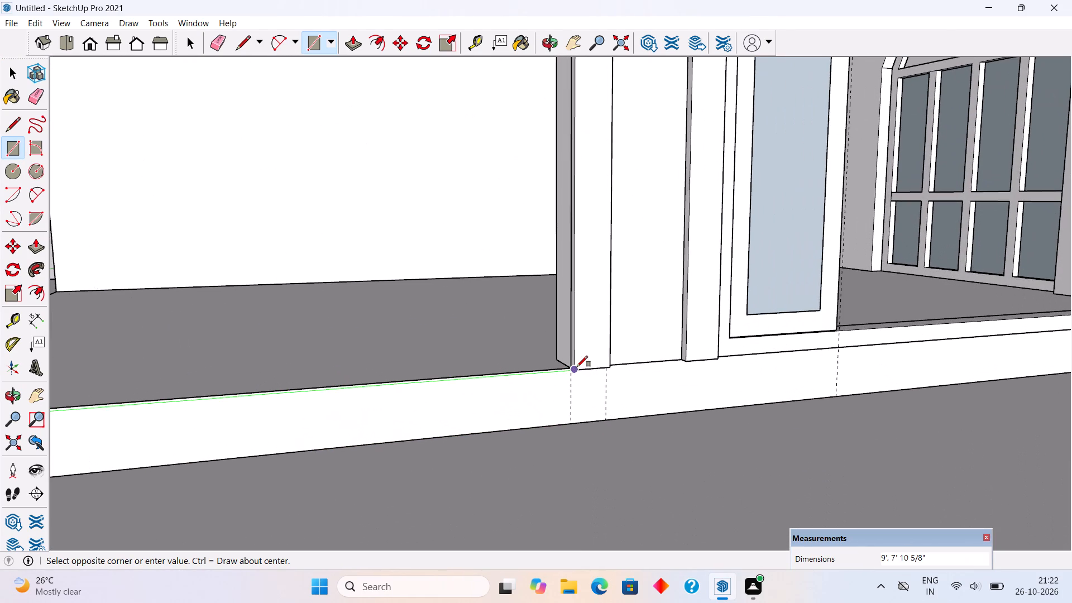
{"action": "left_click", "coordinate": [577, 367]}
Draw an arc on the rectangle's top edge up to the surround's inner crown and delete the dividing edge, forming one arched face.
{"action": "scroll", "coordinate": [581, 387], "scroll_direction": "down", "scroll_amount": 6}
{"action": "scroll", "coordinate": [688, 572], "scroll_direction": "down", "scroll_amount": 7}
{"action": "scroll", "coordinate": [672, 403], "scroll_direction": "down", "scroll_amount": 6}
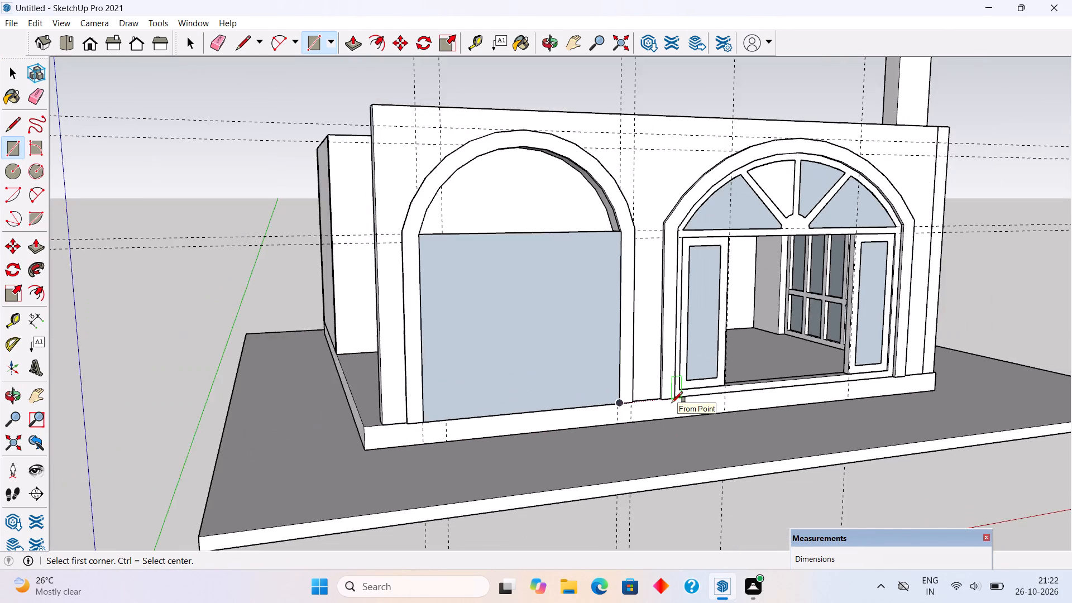
{"action": "scroll", "coordinate": [588, 115], "scroll_direction": "up", "scroll_amount": 5}
{"action": "scroll", "coordinate": [496, 317], "scroll_direction": "up", "scroll_amount": 1}
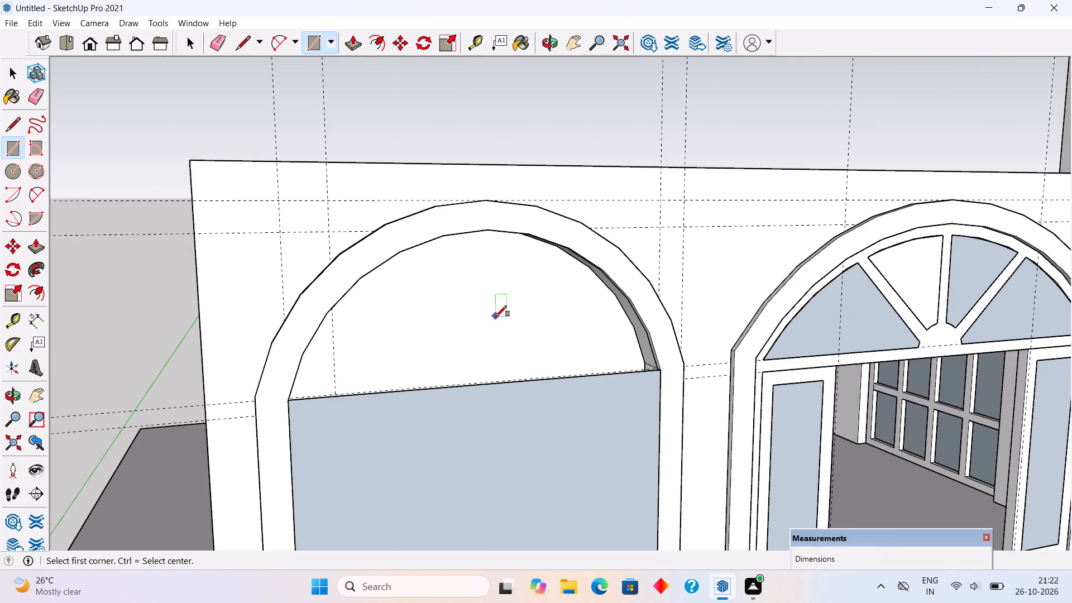
{"action": "scroll", "coordinate": [496, 317], "scroll_direction": "up", "scroll_amount": 1}
{"action": "middle_click_drag", "start_coordinate": [481, 307], "coordinate": [487, 274]}
{"action": "scroll", "coordinate": [486, 277], "scroll_direction": "down", "scroll_amount": 3}
{"action": "key", "text": "a"}
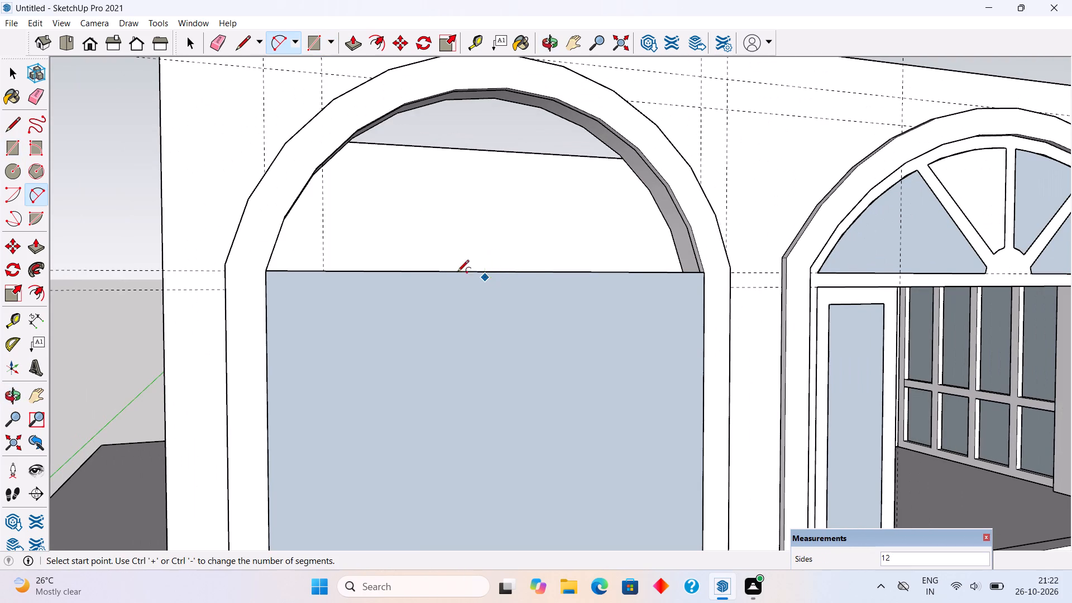
{"action": "left_click", "coordinate": [272, 270]}
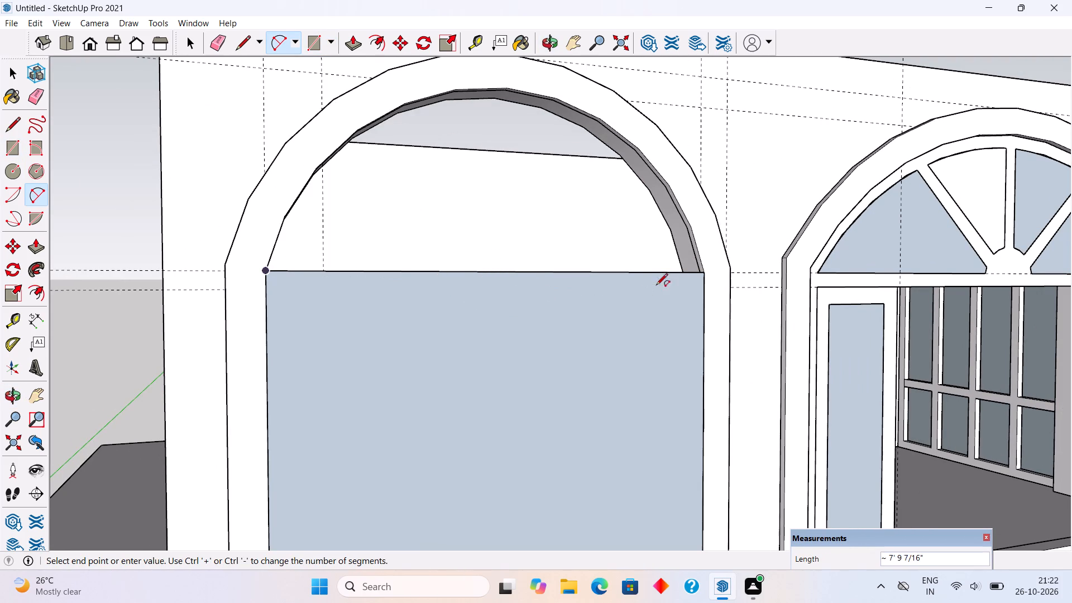
{"action": "left_click", "coordinate": [703, 275]}
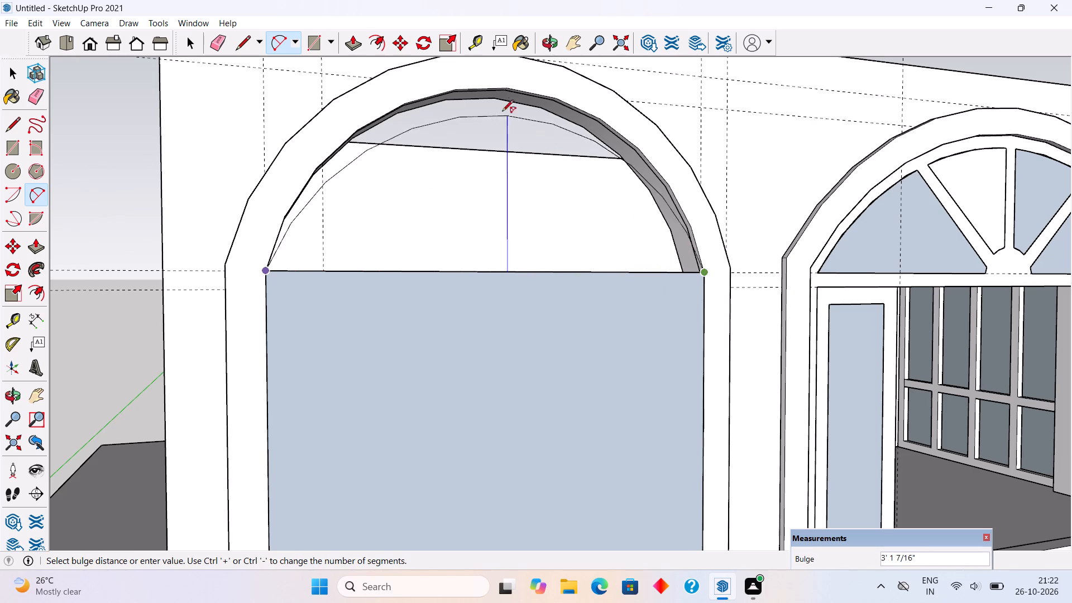
{"action": "left_click", "coordinate": [506, 93]}
{"action": "key", "text": "space"}
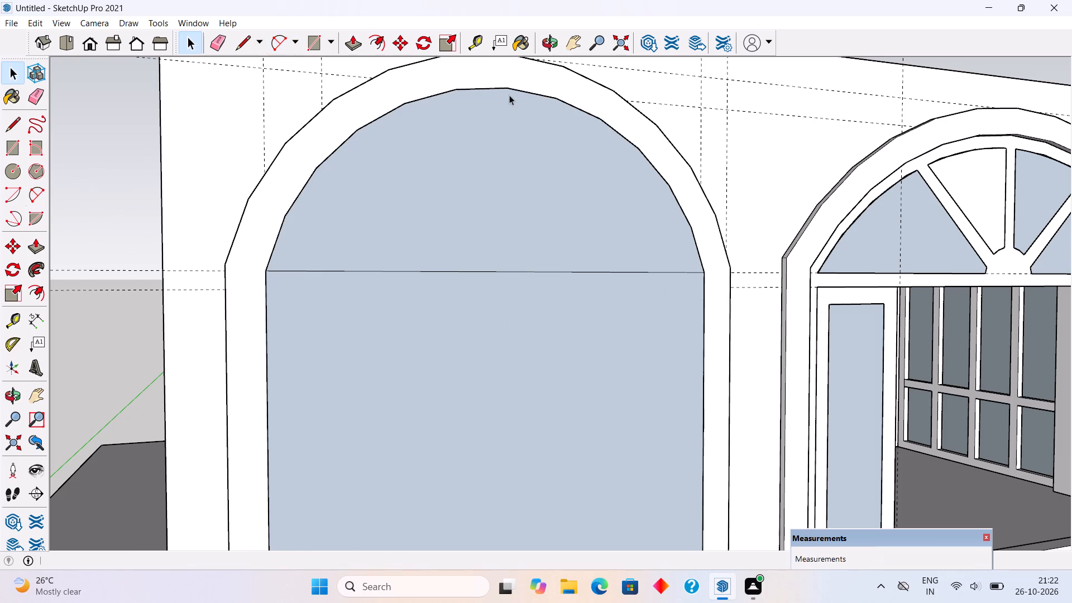
{"action": "left_click", "coordinate": [558, 271]}
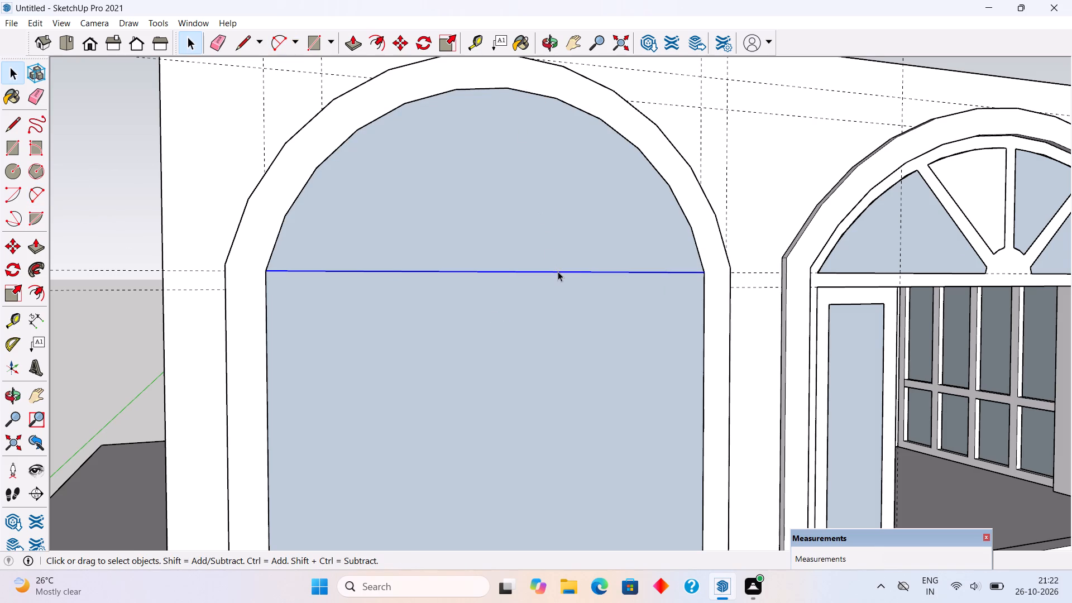
{"action": "key", "text": "Delete"}
Offset the arched face's outline 4" inward to form the window frame band.
{"action": "scroll", "coordinate": [568, 212], "scroll_direction": "down", "scroll_amount": 8}
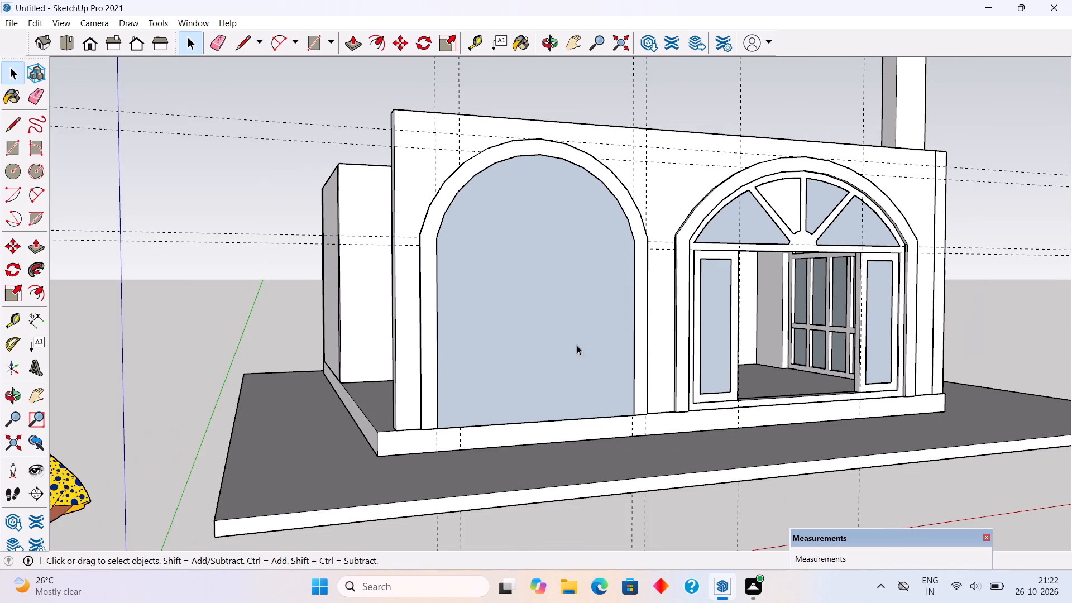
{"action": "scroll", "coordinate": [582, 377], "scroll_direction": "up", "scroll_amount": 3}
{"action": "key", "text": "f"}
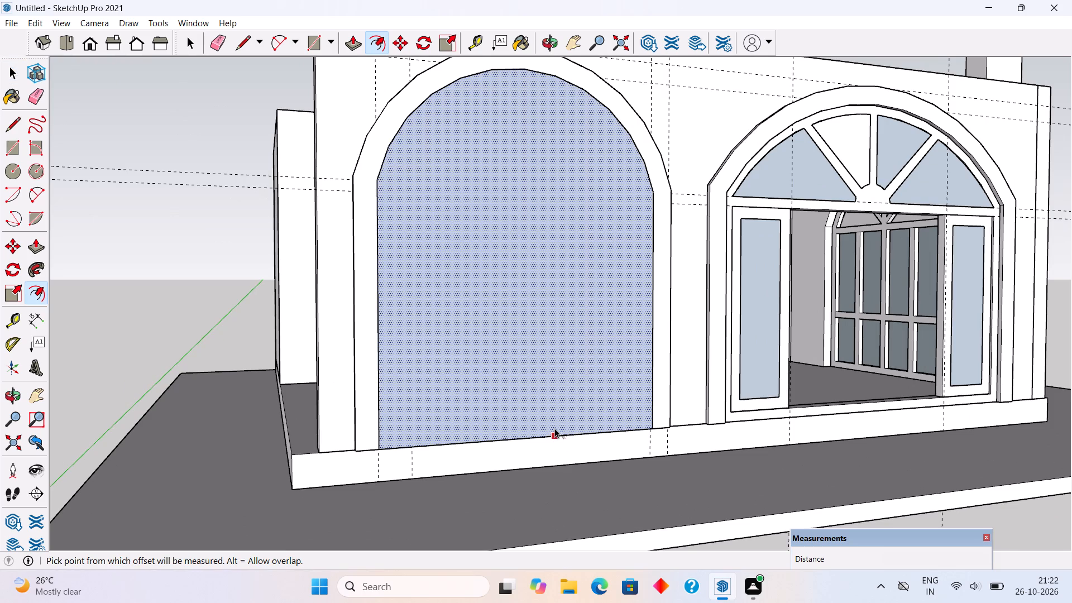
{"action": "left_click", "coordinate": [554, 428]}
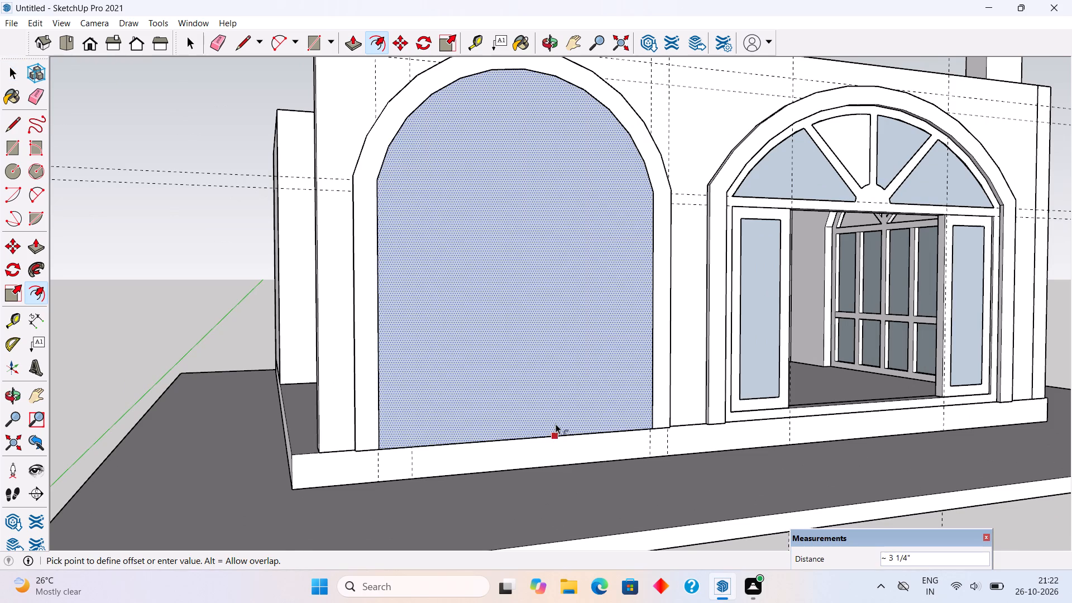
{"action": "key", "text": "ctrl+z"}
{"action": "left_click", "coordinate": [558, 430]}
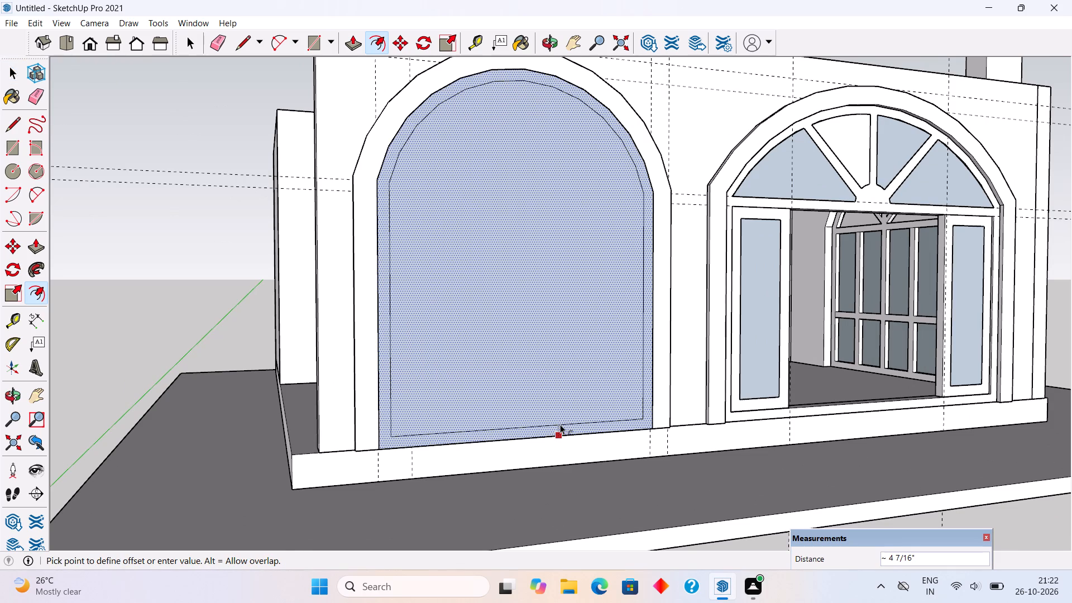
{"action": "key", "text": "4"}
{"action": "key", "text": "shift+quotedbl"}
{"action": "key", "text": "Return"}
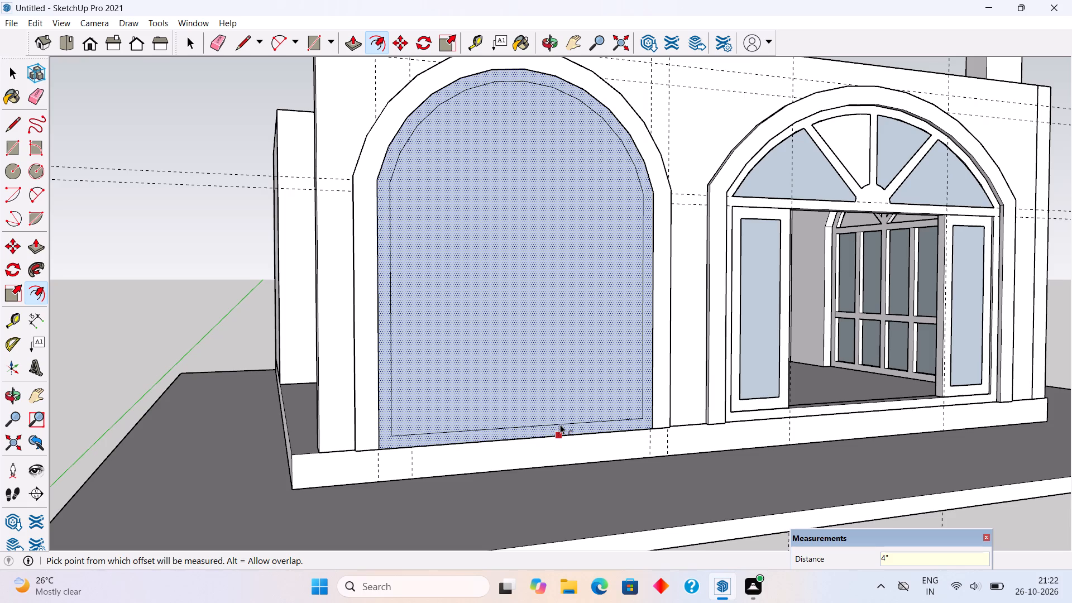
{"action": "key", "text": "space"}
Place a horizontal guide at the inner outline's spring points and a second guide 4" below it.
{"action": "key", "text": "t"}
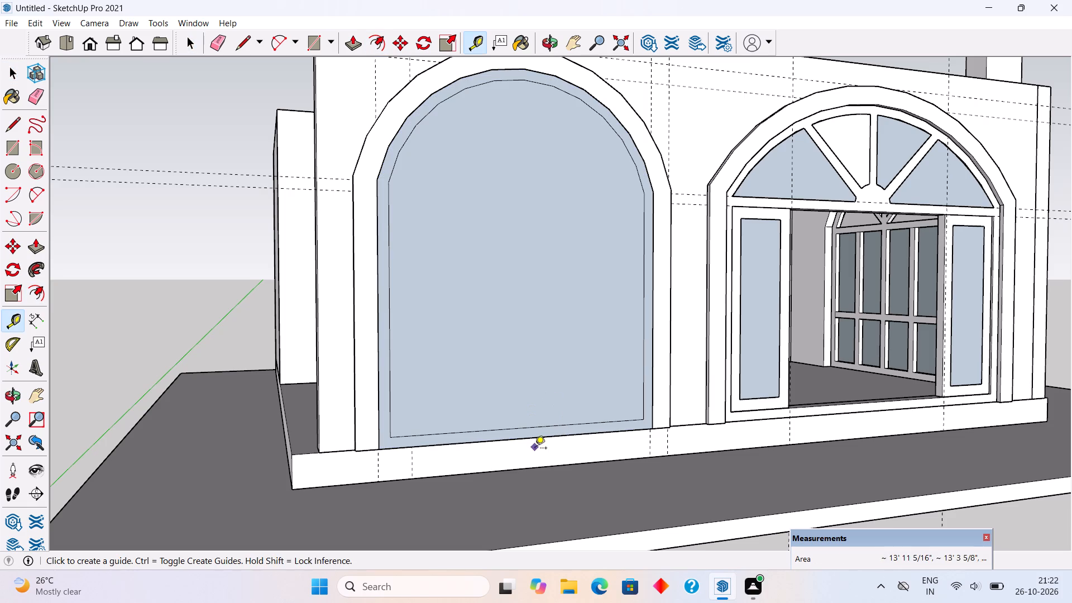
{"action": "left_click", "coordinate": [543, 429]}
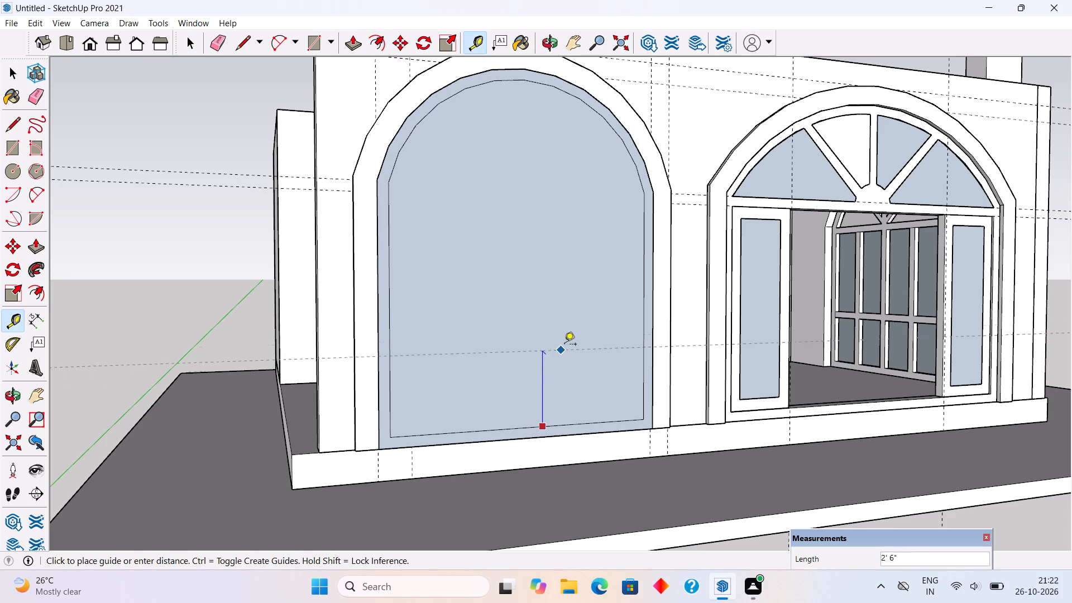
{"action": "left_click", "coordinate": [643, 195]}
{"action": "left_click", "coordinate": [611, 194]}
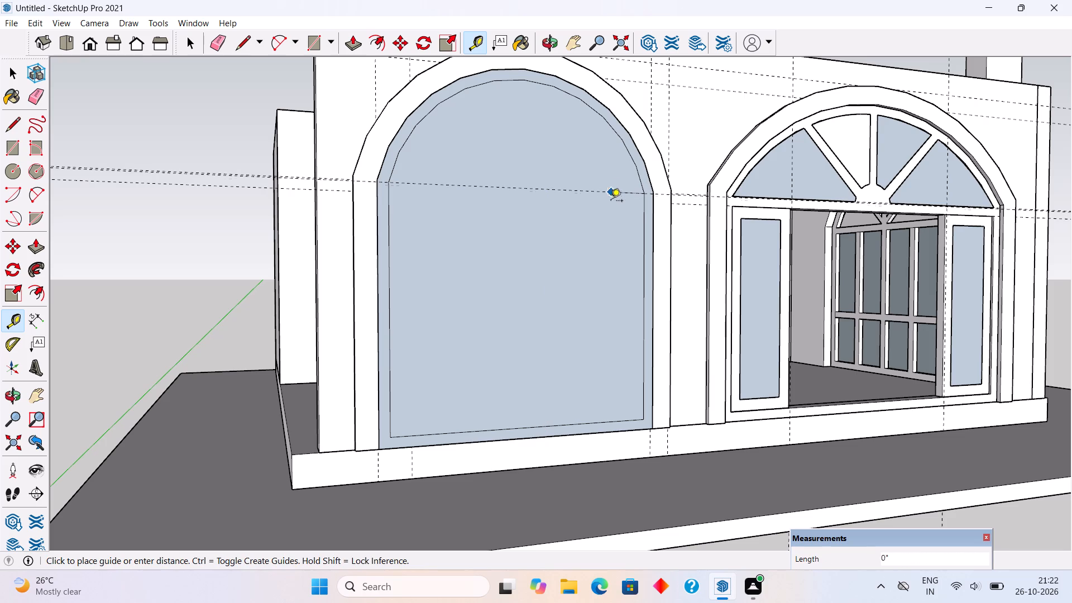
{"action": "type", "text": "4\""}
{"action": "key", "text": "Return"}
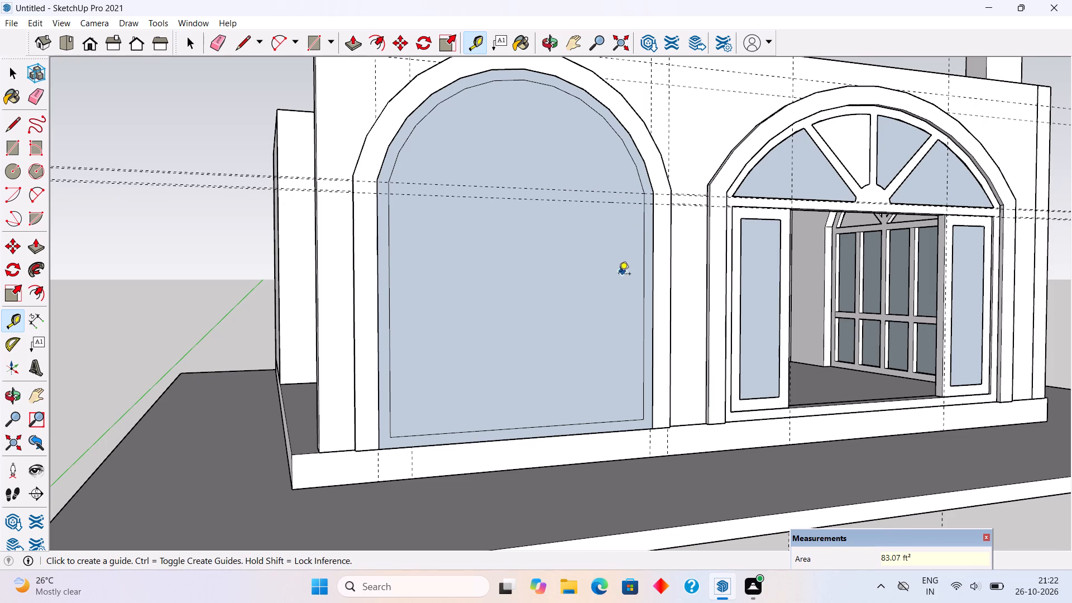
Place a vertical guide 4' 2" from the inner outline's side, on its centreline, and a guide 2" to either side of it.
{"action": "scroll", "coordinate": [603, 286], "scroll_direction": "down", "scroll_amount": 3}
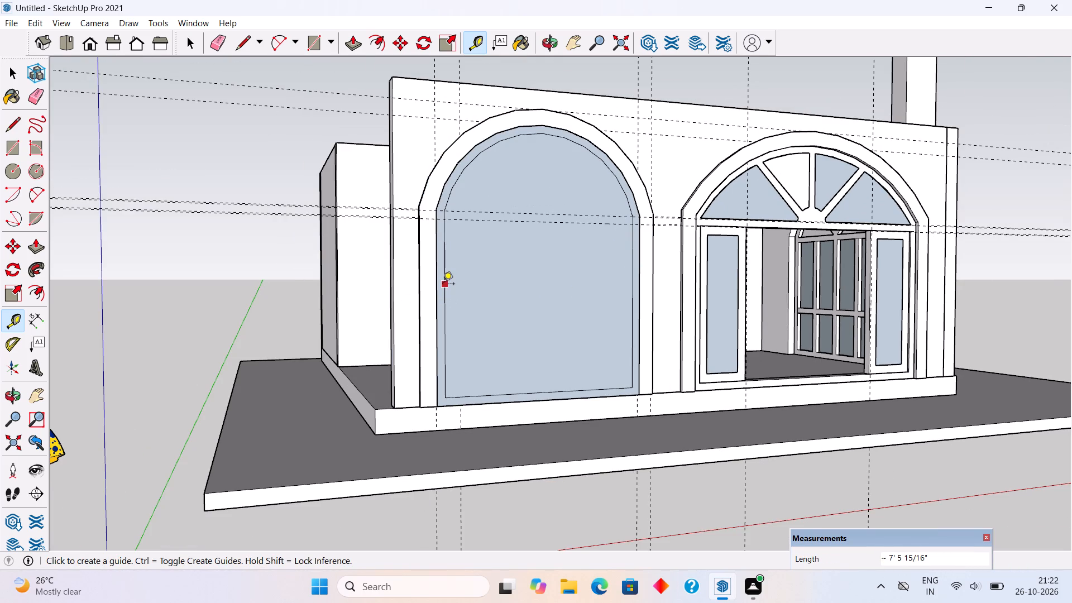
{"action": "left_click", "coordinate": [443, 285]}
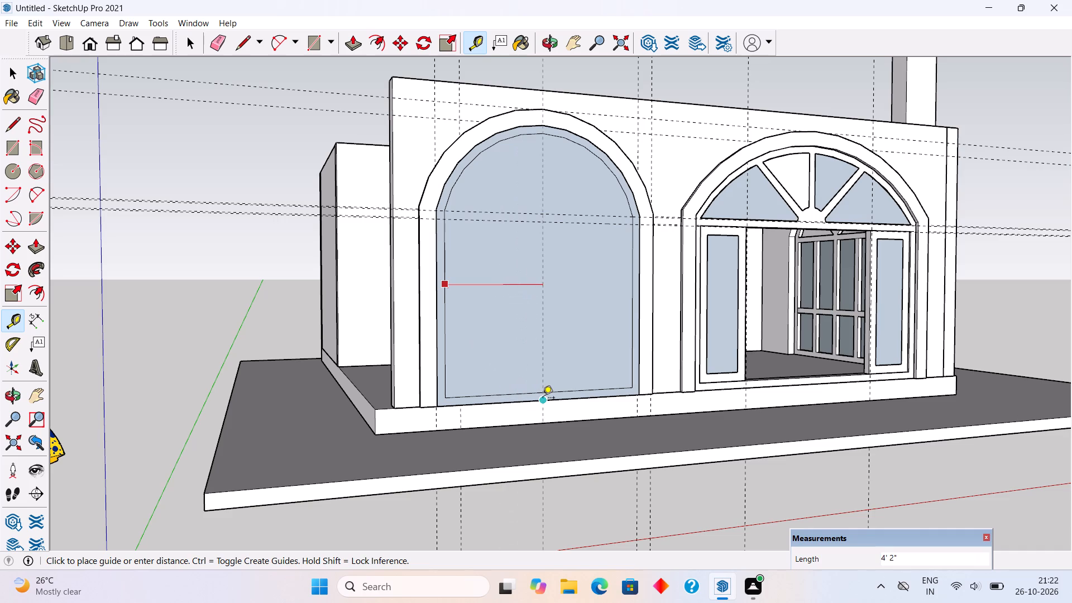
{"action": "left_click", "coordinate": [543, 399]}
{"action": "left_click", "coordinate": [543, 335]}
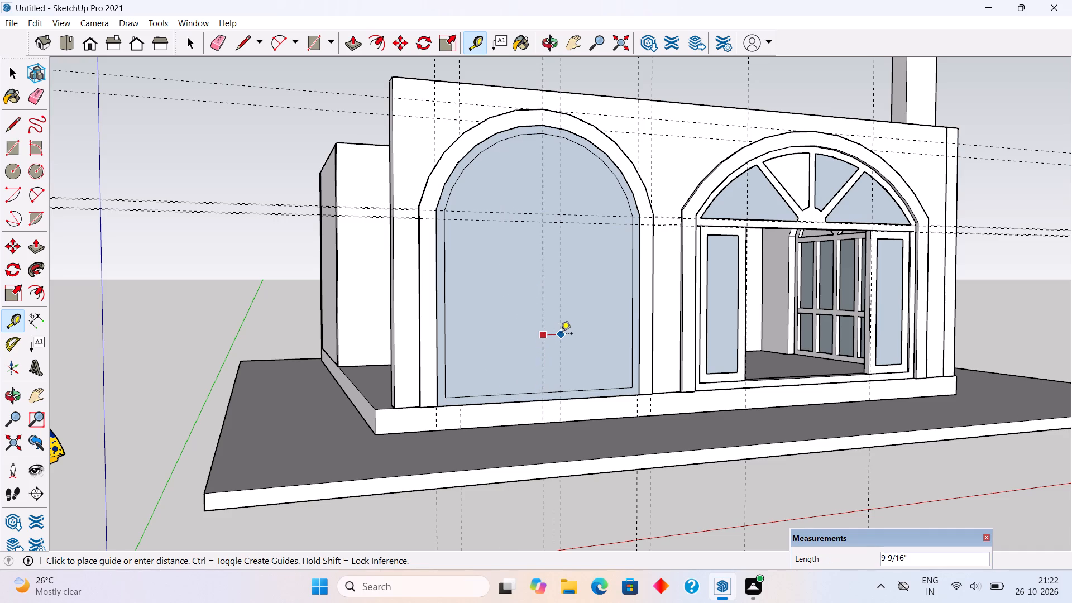
{"action": "type", "text": "2\""}
{"action": "key", "text": "Return"}
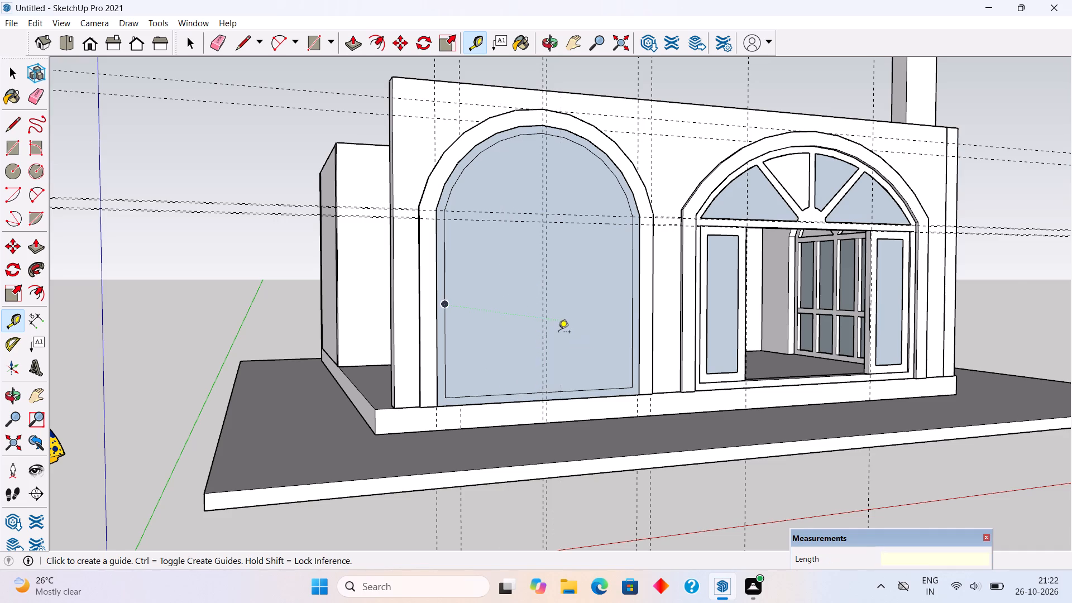
{"action": "scroll", "coordinate": [558, 333], "scroll_direction": "up", "scroll_amount": 8}
{"action": "left_click", "coordinate": [535, 332]}
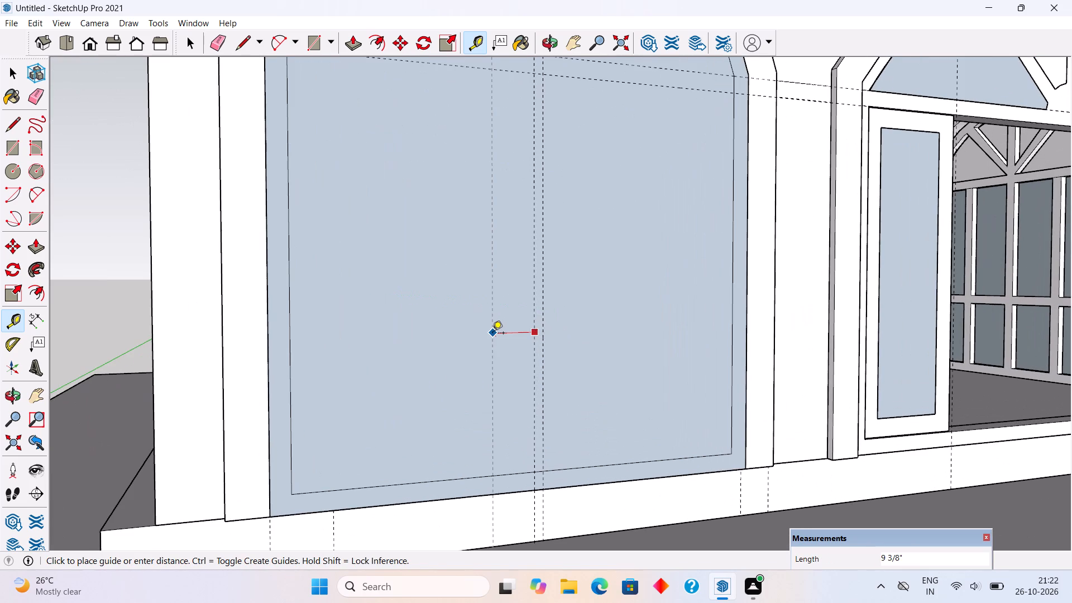
{"action": "type", "text": "2\""}
{"action": "key", "text": "Return"}
Place vertical guides from the inner outline's side farther from the finished window: 2' in, 2" beyond that, and another 4" beyond.
{"action": "scroll", "coordinate": [492, 334], "scroll_direction": "down", "scroll_amount": 6}
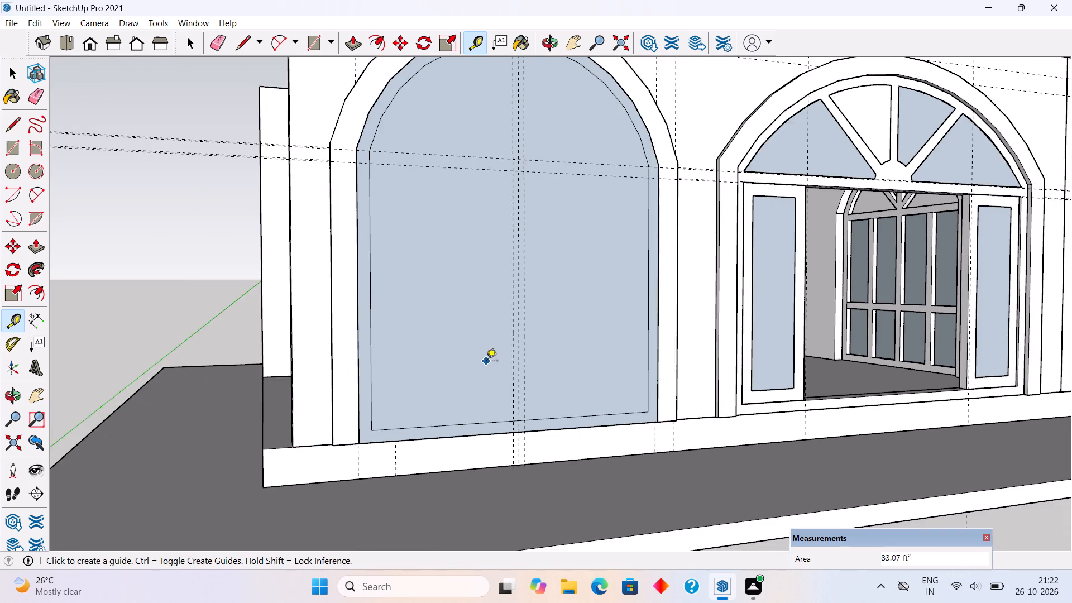
{"action": "scroll", "coordinate": [486, 366], "scroll_direction": "down", "scroll_amount": 4}
{"action": "middle_click_drag", "start_coordinate": [417, 391], "coordinate": [358, 437]}
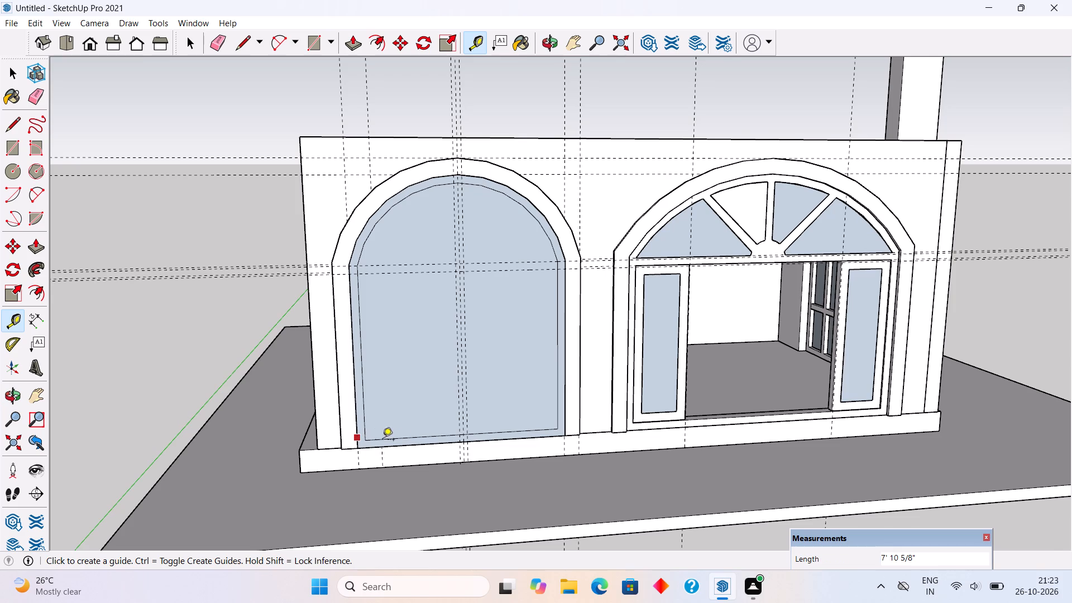
{"action": "middle_click_drag", "start_coordinate": [398, 441], "coordinate": [467, 435]}
{"action": "scroll", "coordinate": [513, 342], "scroll_direction": "up", "scroll_amount": 4}
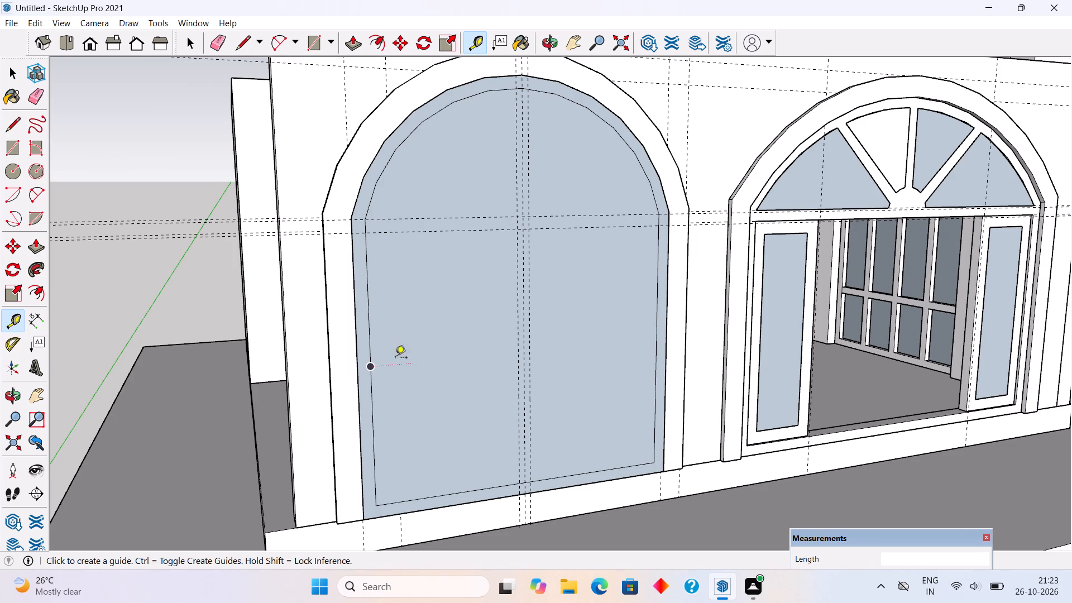
{"action": "left_click", "coordinate": [372, 330]}
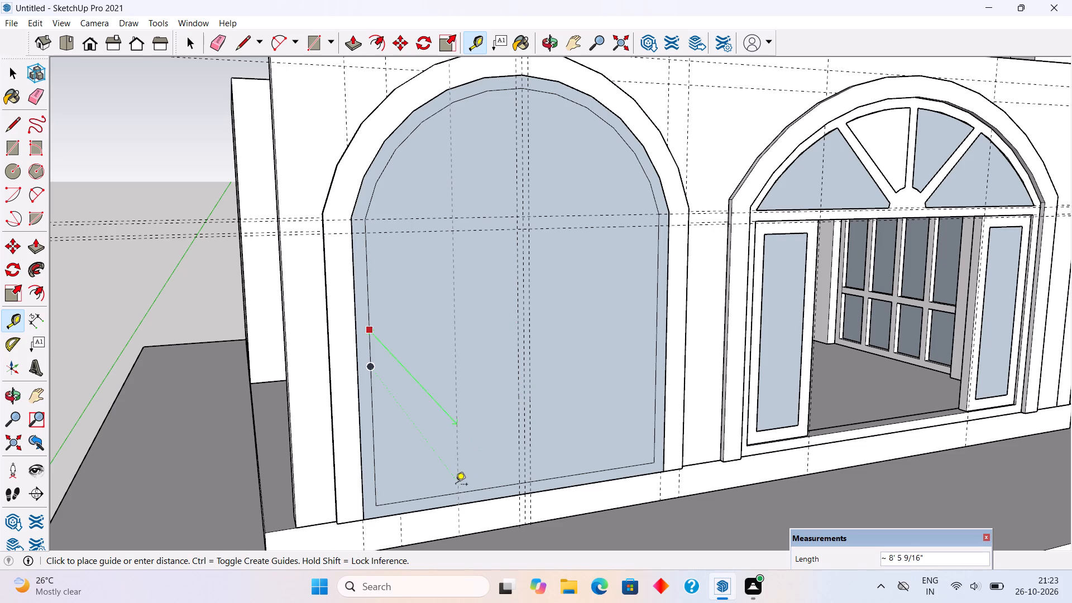
{"action": "type", "text": "2'"}
{"action": "key", "text": "Return"}
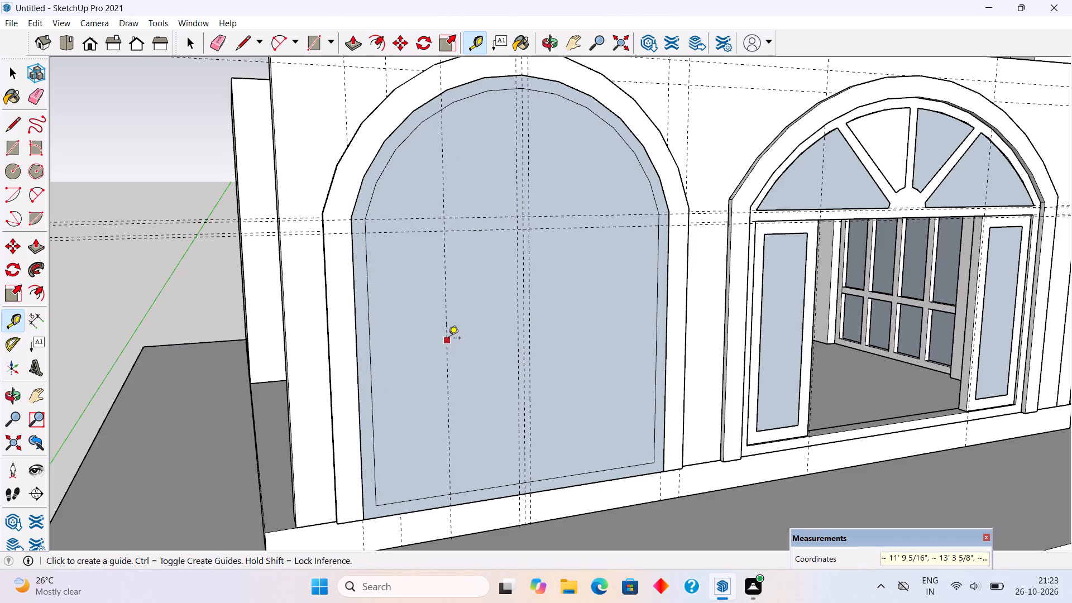
{"action": "left_click", "coordinate": [448, 339]}
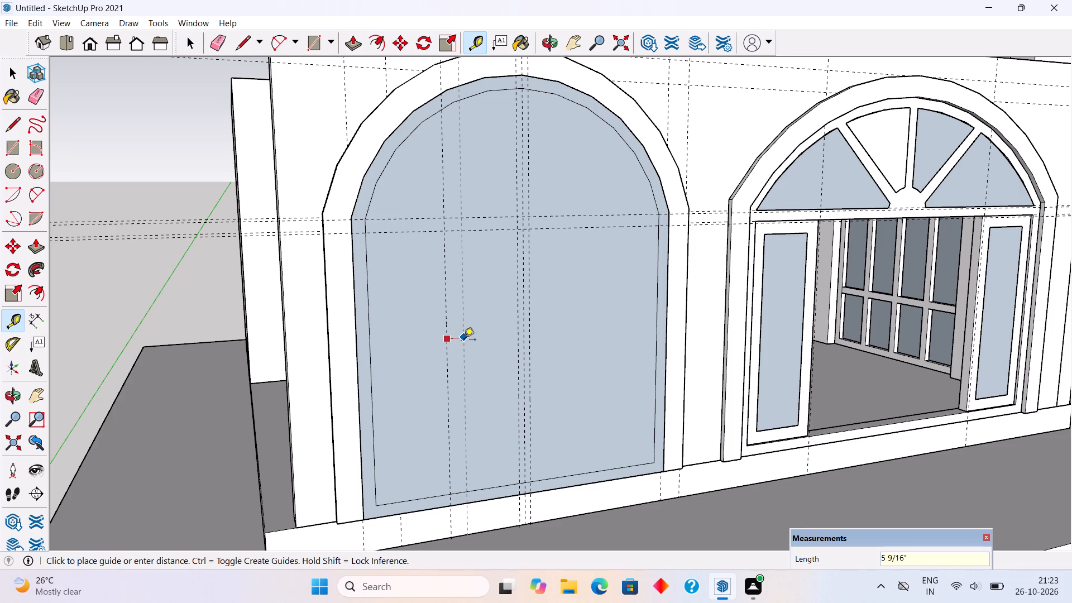
{"action": "scroll", "coordinate": [464, 341], "scroll_direction": "up", "scroll_amount": 4}
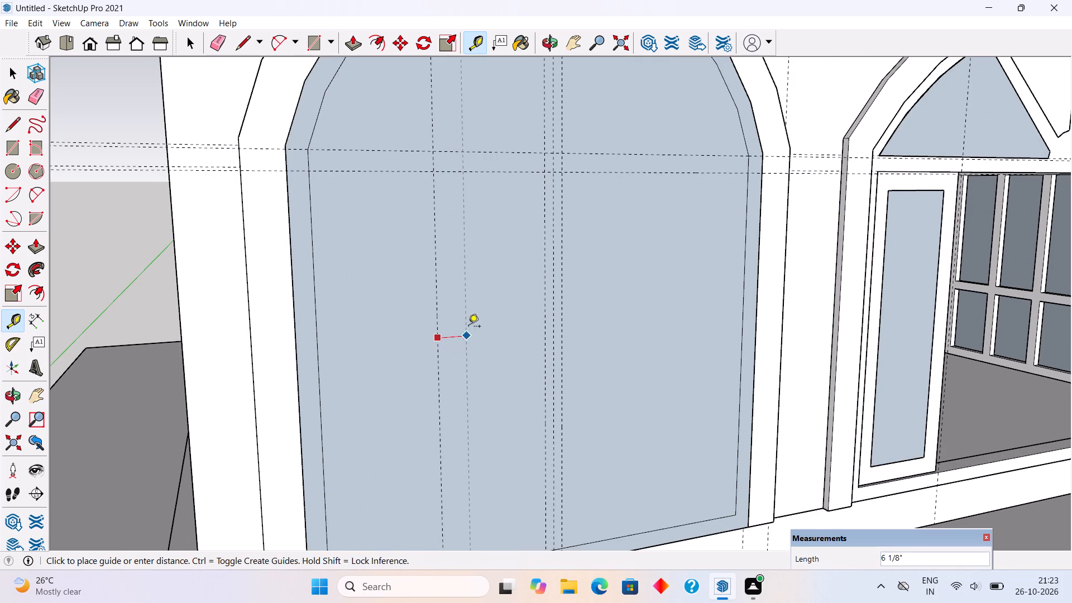
{"action": "key", "text": "2"}
{"action": "key", "text": "shift+quotedbl"}
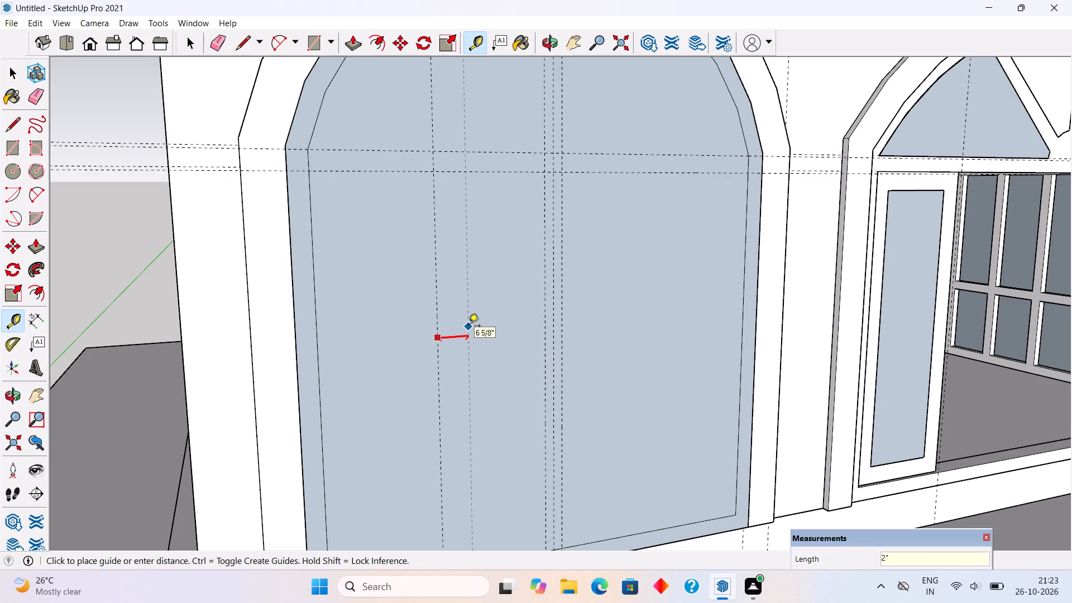
{"action": "key", "text": "Return"}
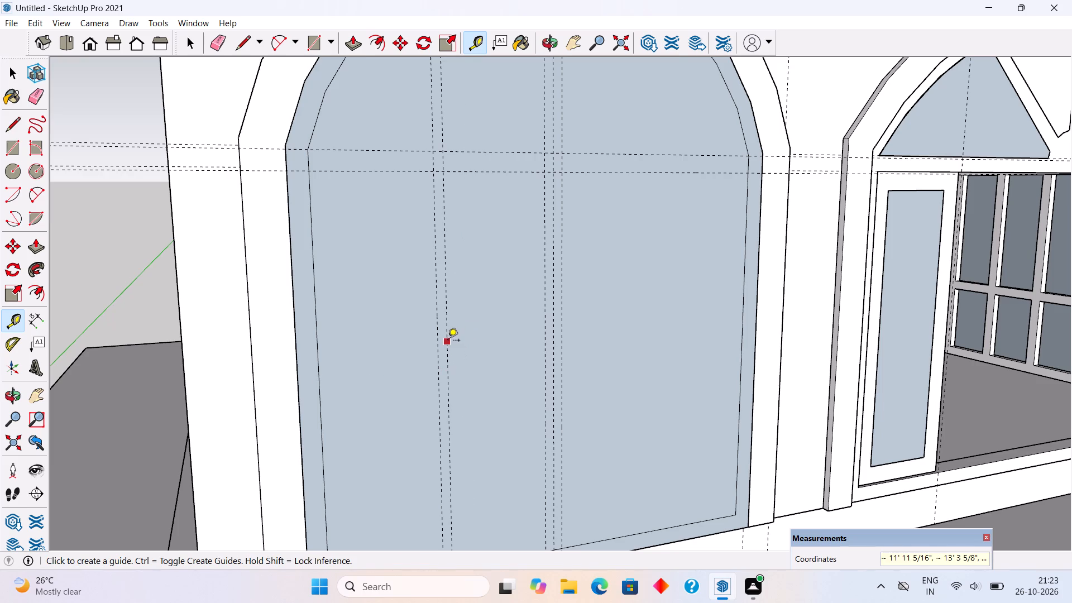
{"action": "left_click", "coordinate": [448, 341]}
{"action": "type", "text": "4\""}
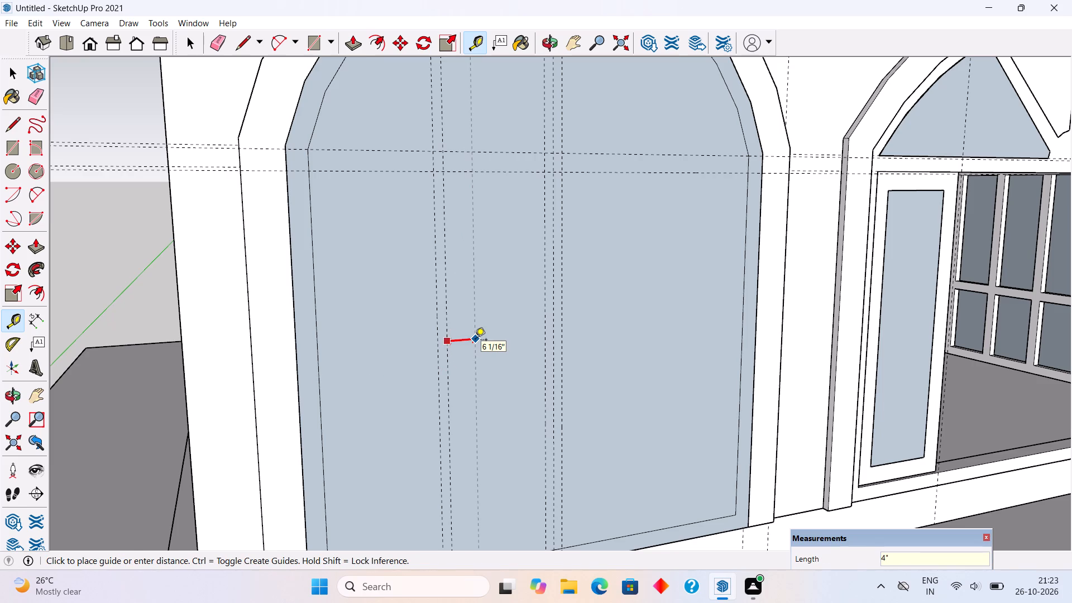
{"action": "key", "text": "Return"}
Place matching vertical guides from the inner outline's side nearest the finished window: 2' in, another 2", and another 4" inward.
{"action": "scroll", "coordinate": [475, 341], "scroll_direction": "down", "scroll_amount": 5}
{"action": "scroll", "coordinate": [700, 350], "scroll_direction": "up", "scroll_amount": 3}
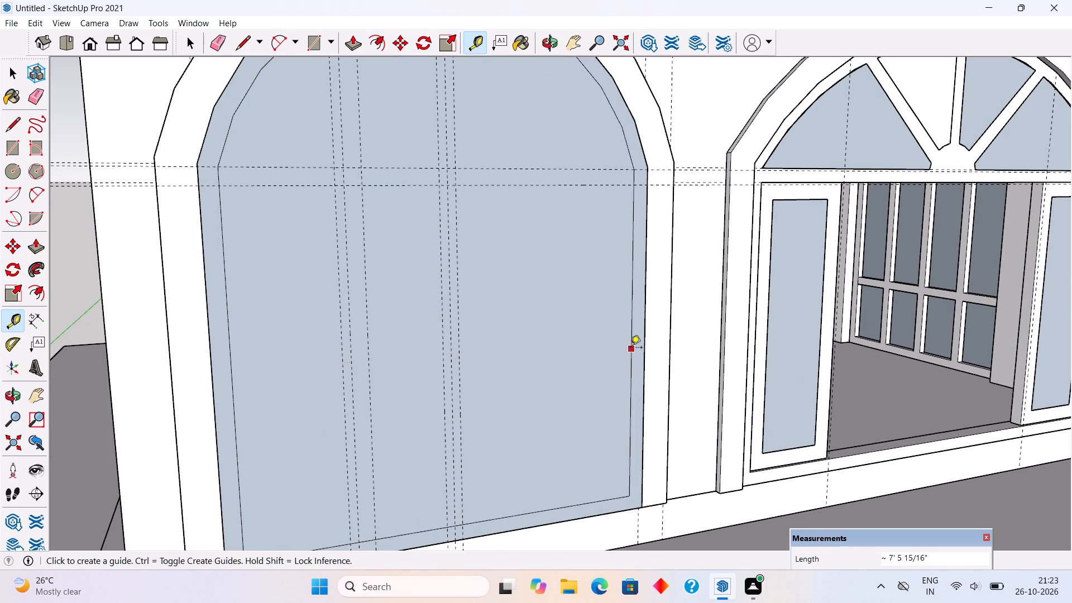
{"action": "left_click", "coordinate": [630, 353]}
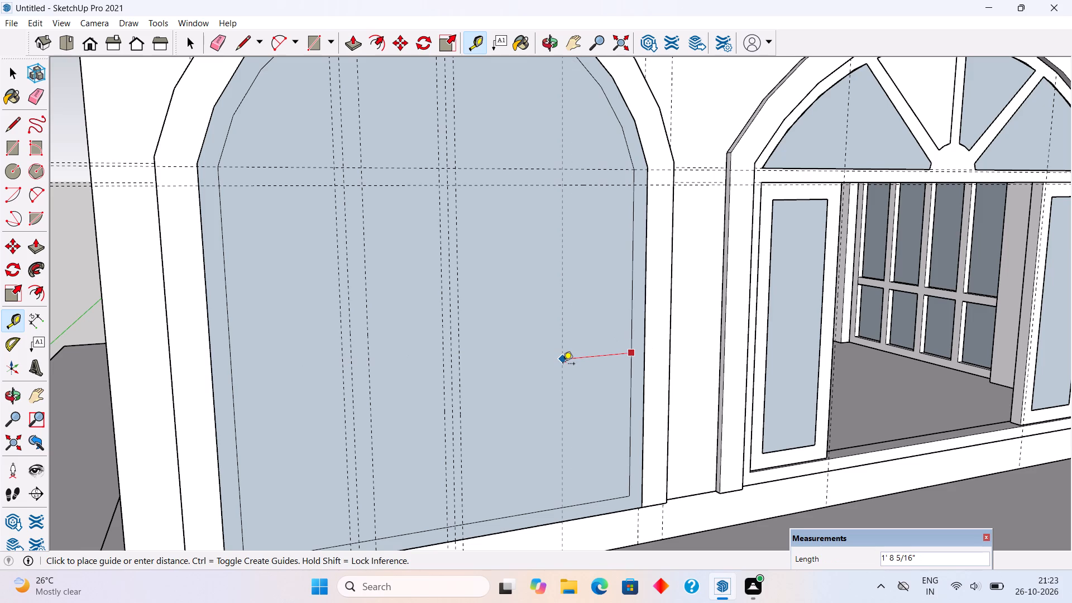
{"action": "type", "text": "2'"}
{"action": "key", "text": "Return"}
{"action": "left_click", "coordinate": [549, 386]}
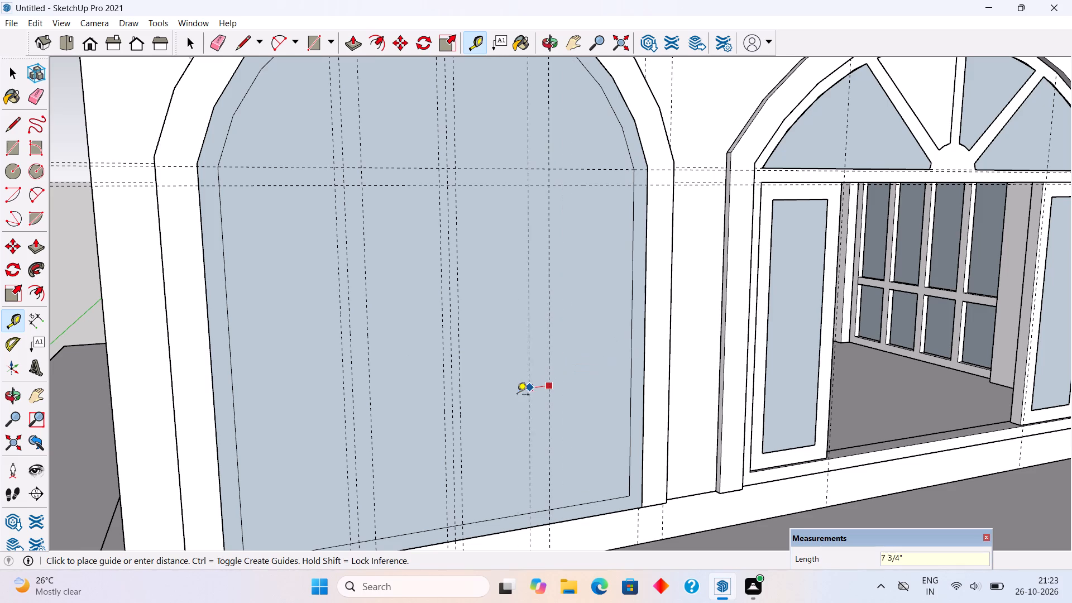
{"action": "key", "text": "2"}
{"action": "key", "text": "shift+quotedbl"}
{"action": "key", "text": "Return"}
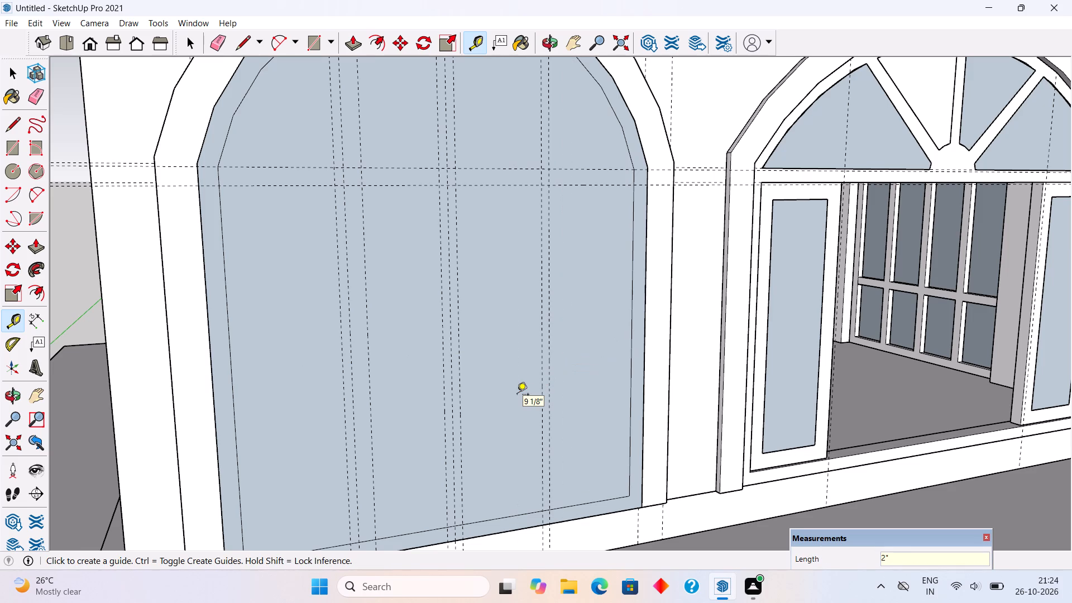
{"action": "left_click", "coordinate": [540, 365]}
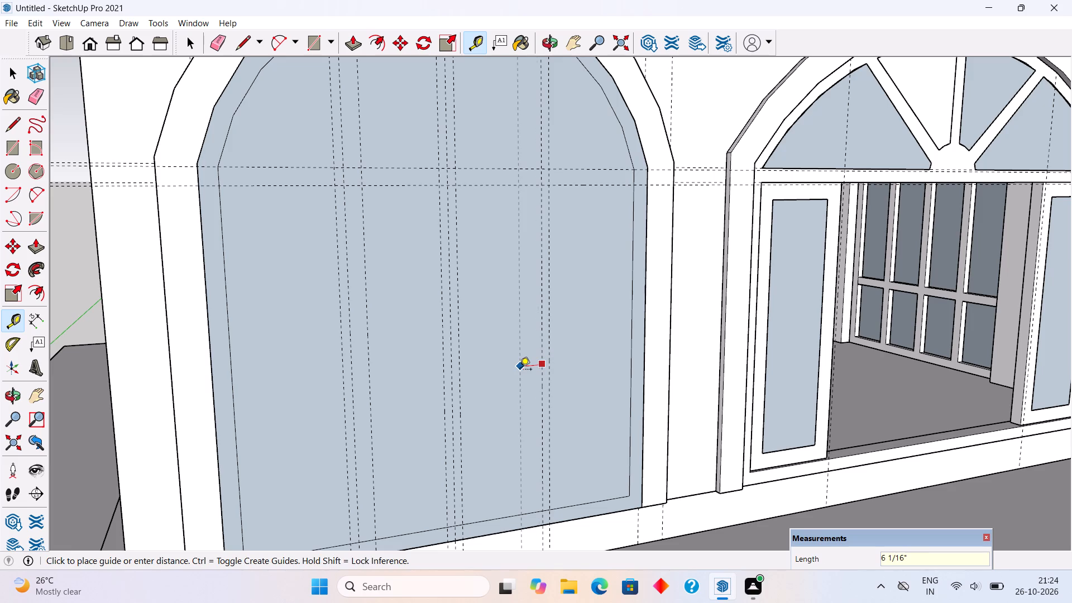
{"action": "type", "text": "4\""}
{"action": "key", "text": "Return"}
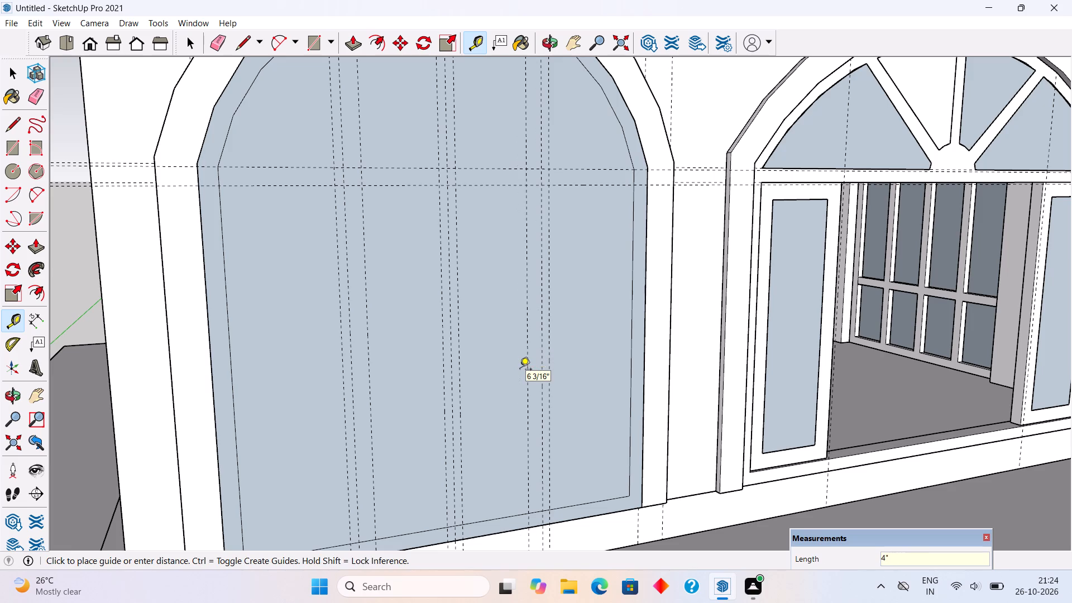
Outline the 4" wide mullion farther from the finished window, from the inner bottom edge up to the lower horizontal guide.
{"action": "scroll", "coordinate": [516, 386], "scroll_direction": "down", "scroll_amount": 4}
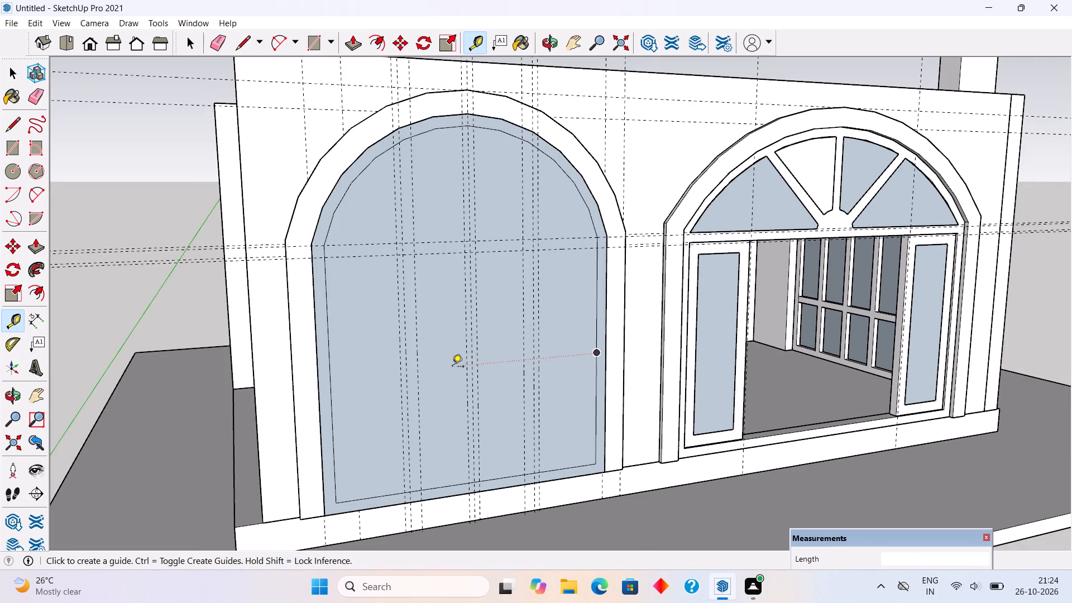
{"action": "key", "text": "space"}
{"action": "key", "text": "l"}
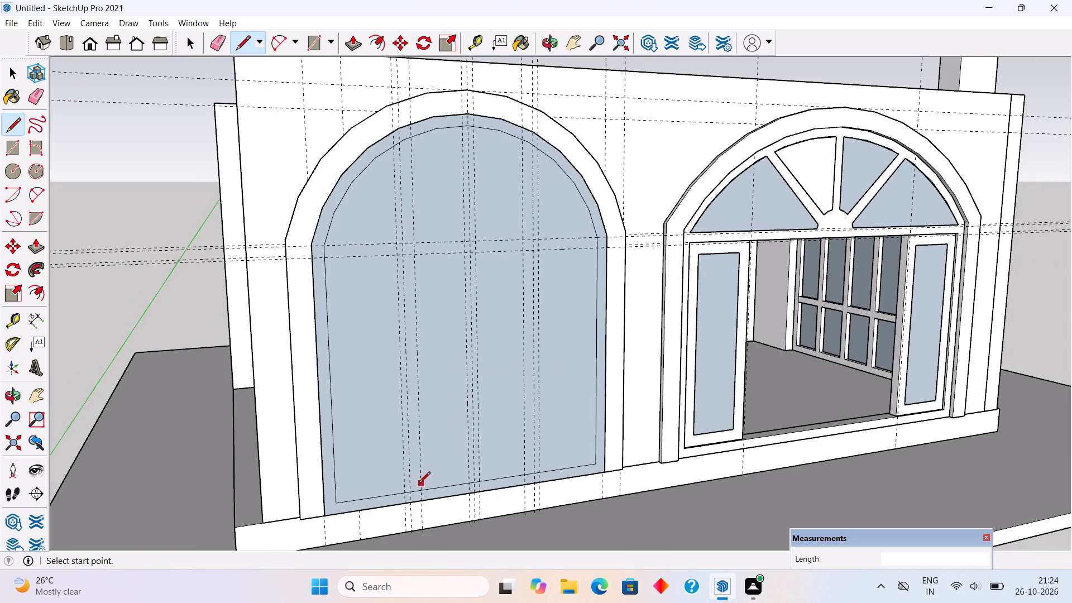
{"action": "left_click", "coordinate": [409, 494]}
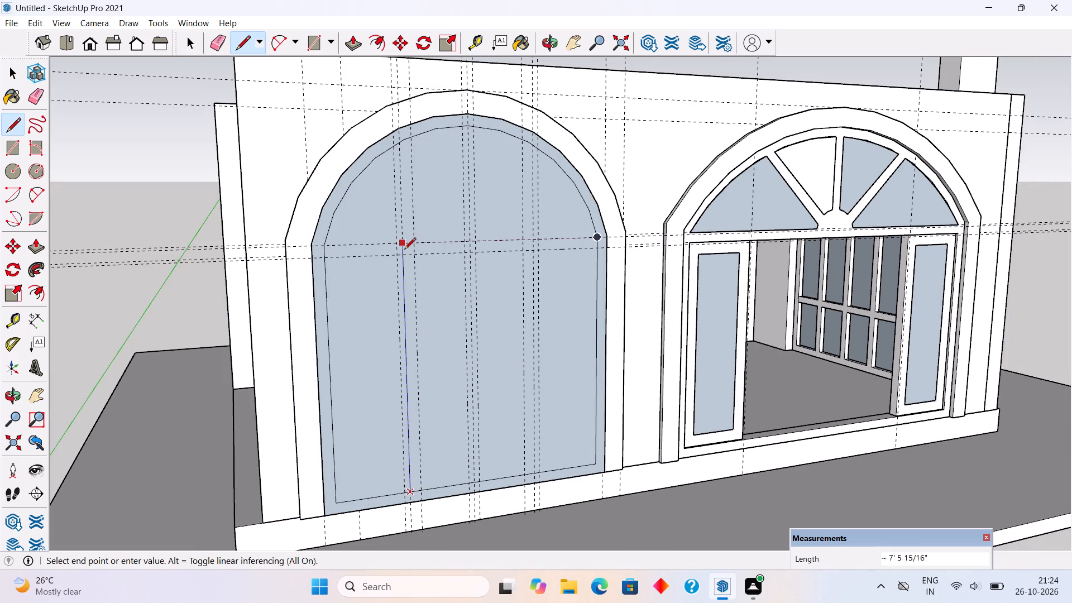
{"action": "left_click", "coordinate": [404, 256]}
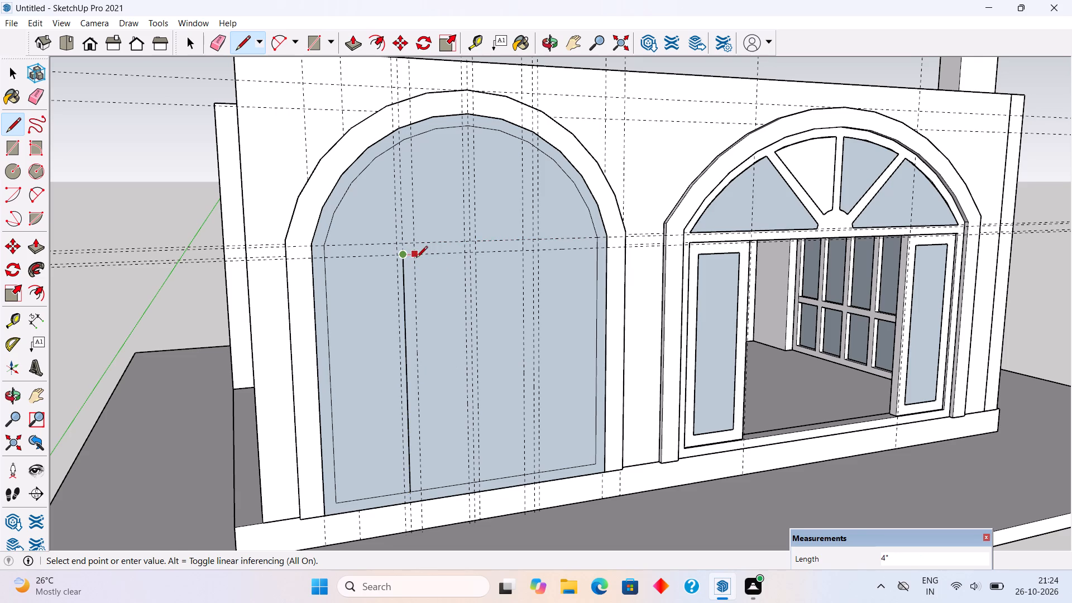
{"action": "scroll", "coordinate": [415, 259], "scroll_direction": "up", "scroll_amount": 4}
{"action": "left_click", "coordinate": [415, 254]}
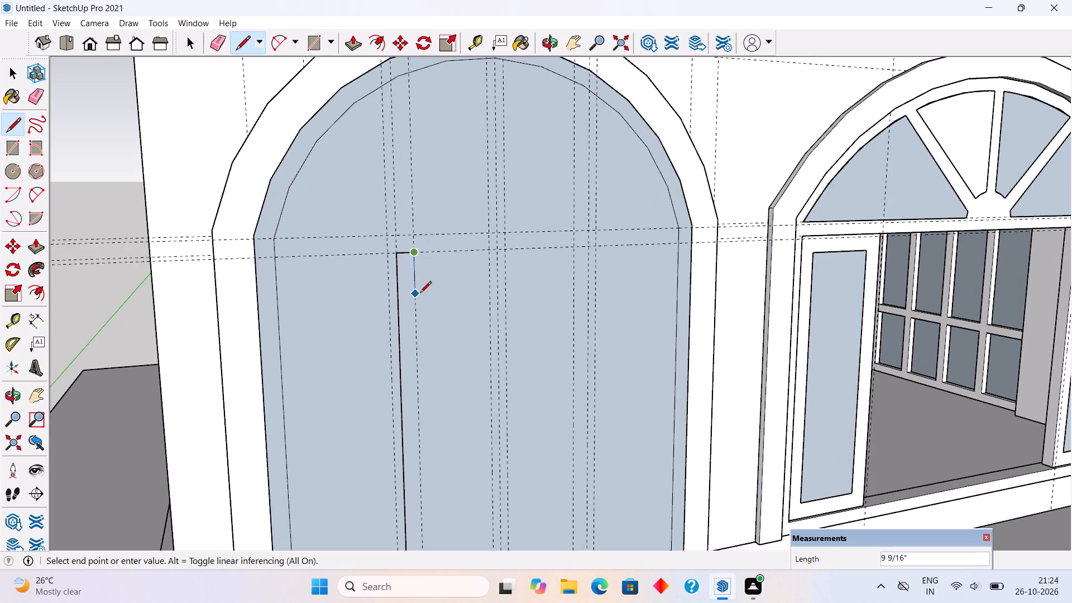
{"action": "scroll", "coordinate": [420, 311], "scroll_direction": "down", "scroll_amount": 5}
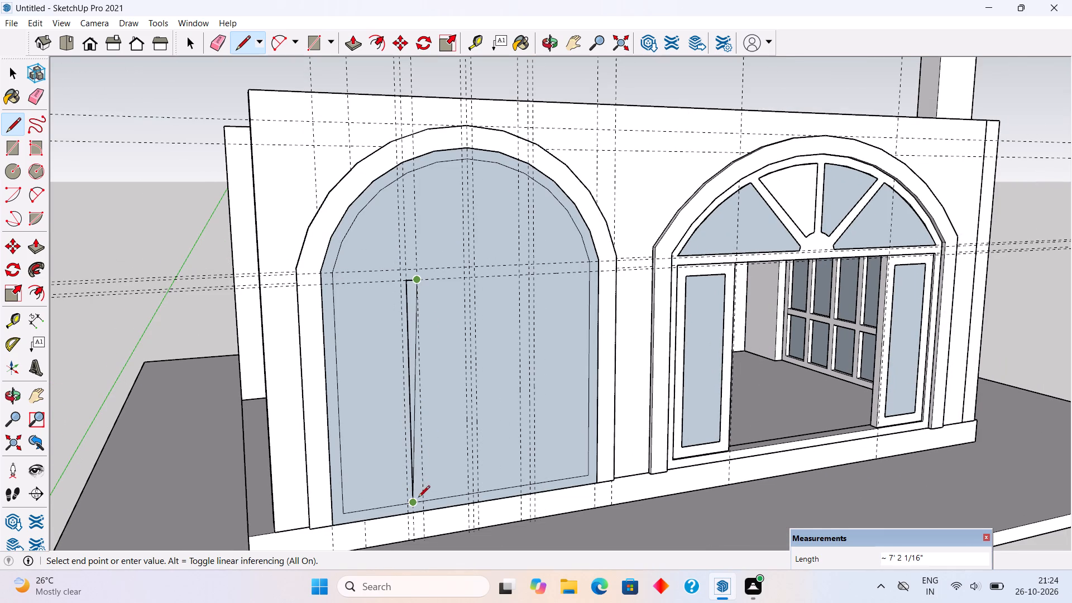
{"action": "left_click", "coordinate": [428, 501]}
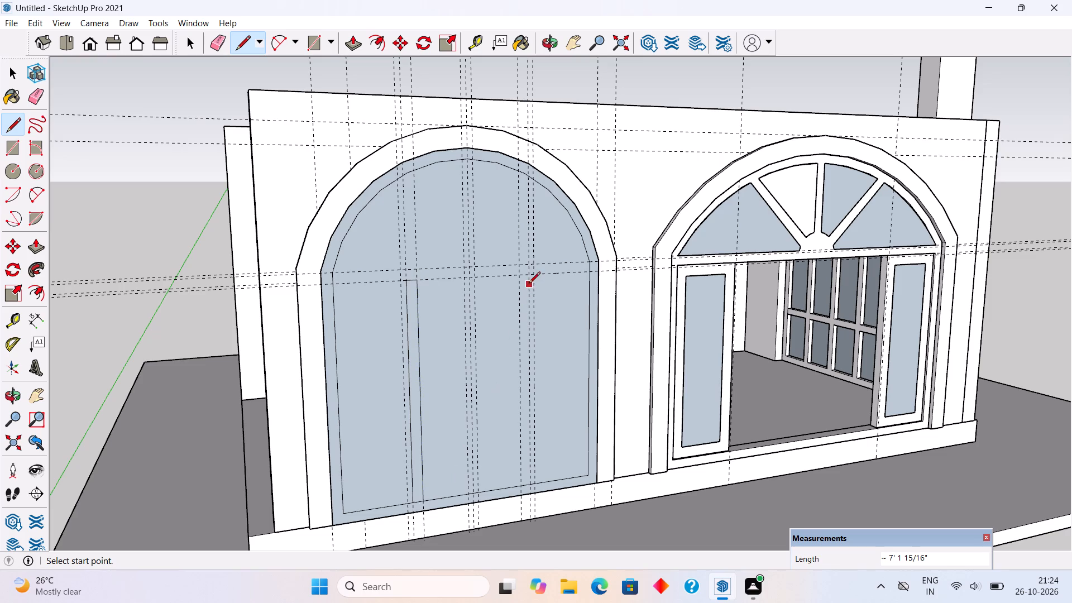
Outline the 4" wide mullion nearest the finished window, from the lower horizontal guide down to the inner bottom edge.
{"action": "left_click", "coordinate": [530, 279]}
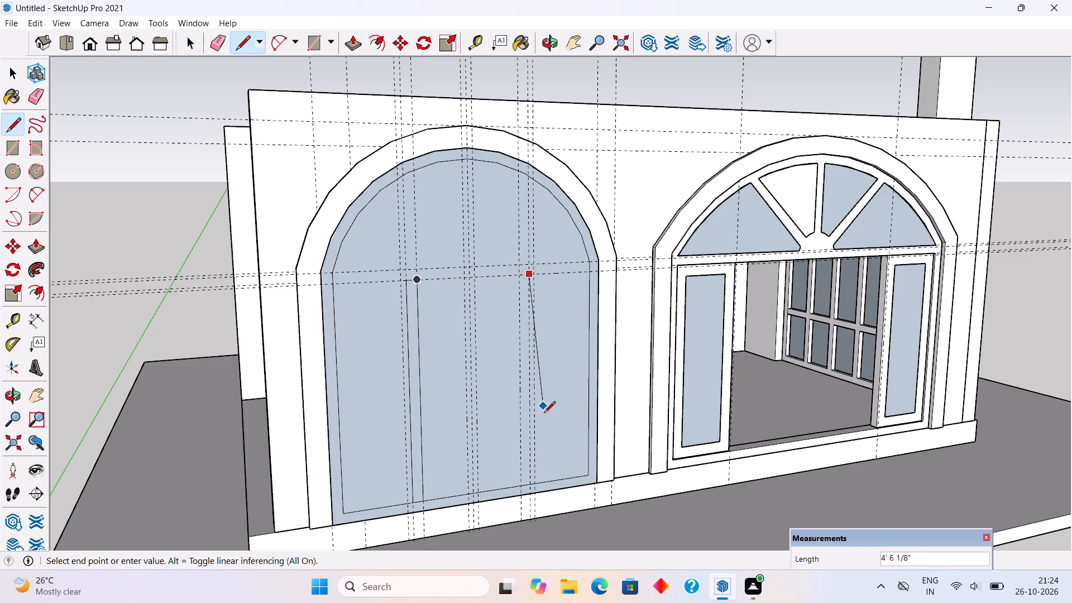
{"action": "left_click", "coordinate": [528, 487]}
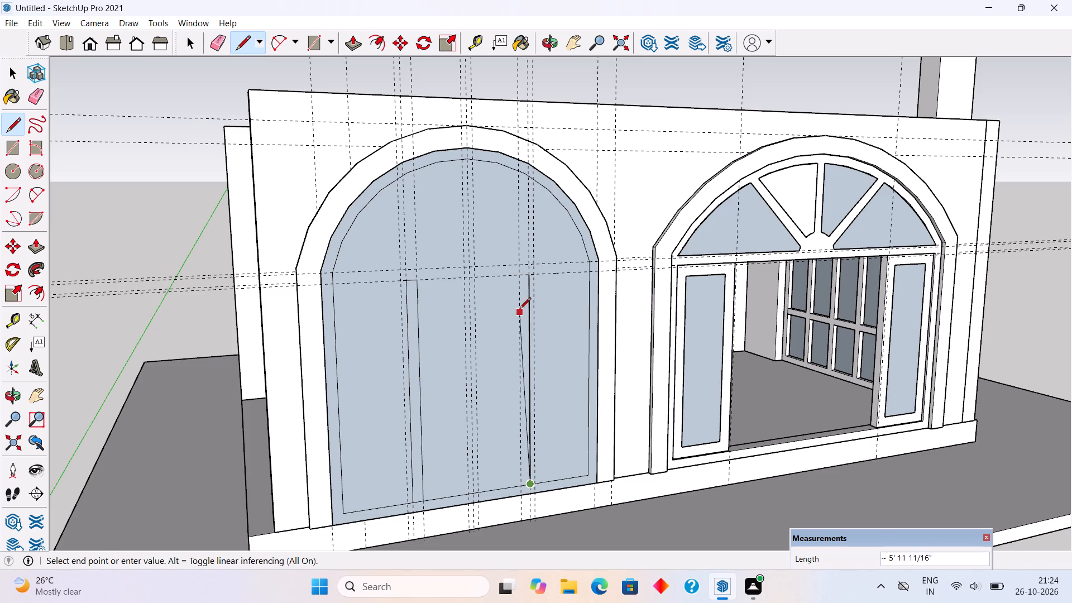
{"action": "left_click", "coordinate": [521, 487]}
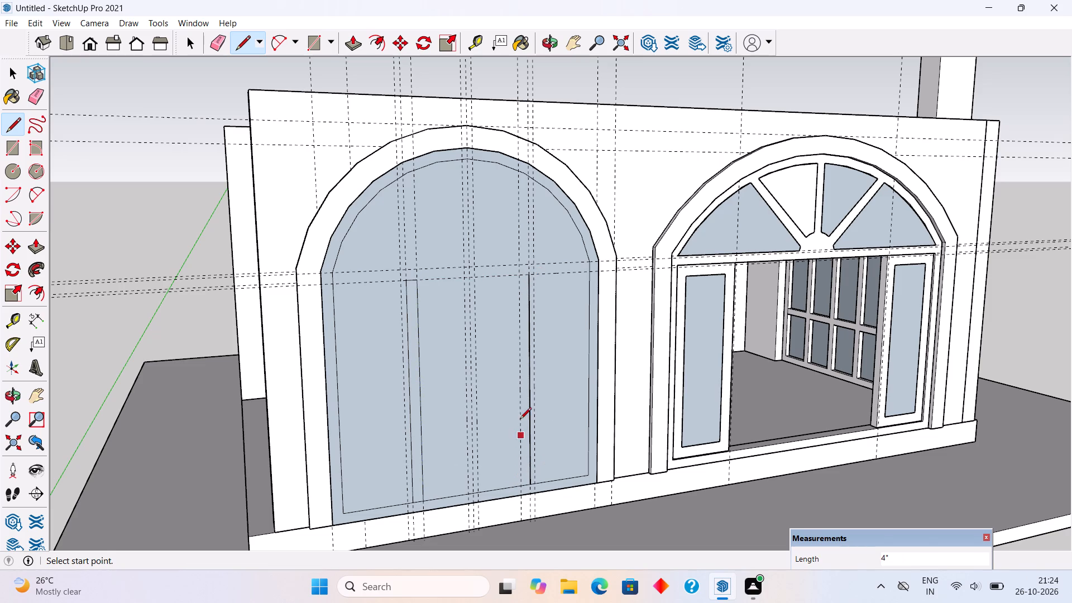
{"action": "left_click", "coordinate": [518, 277]}
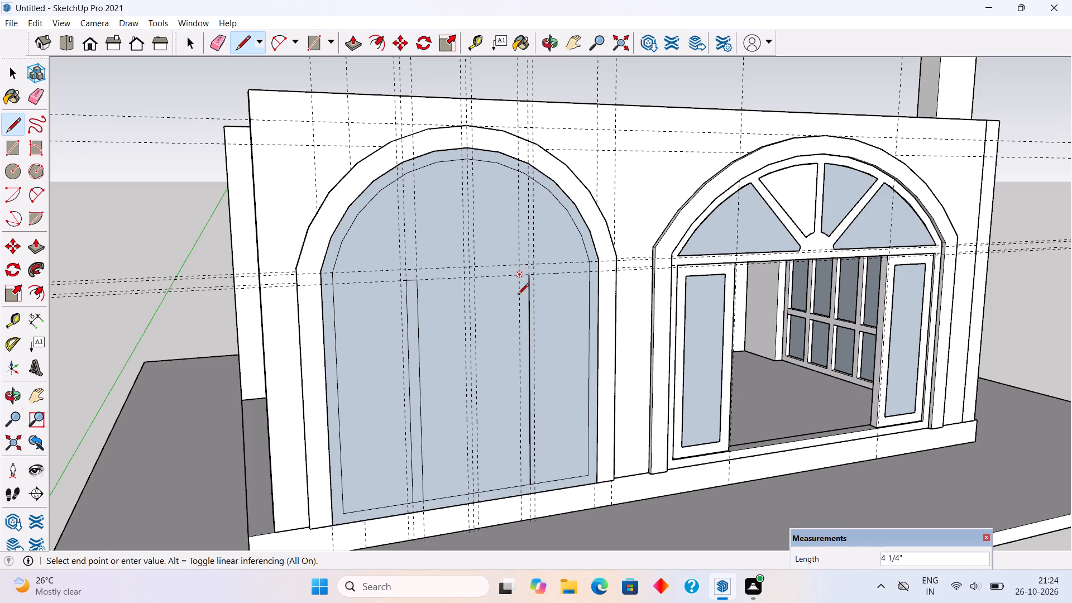
{"action": "left_click", "coordinate": [518, 486]}
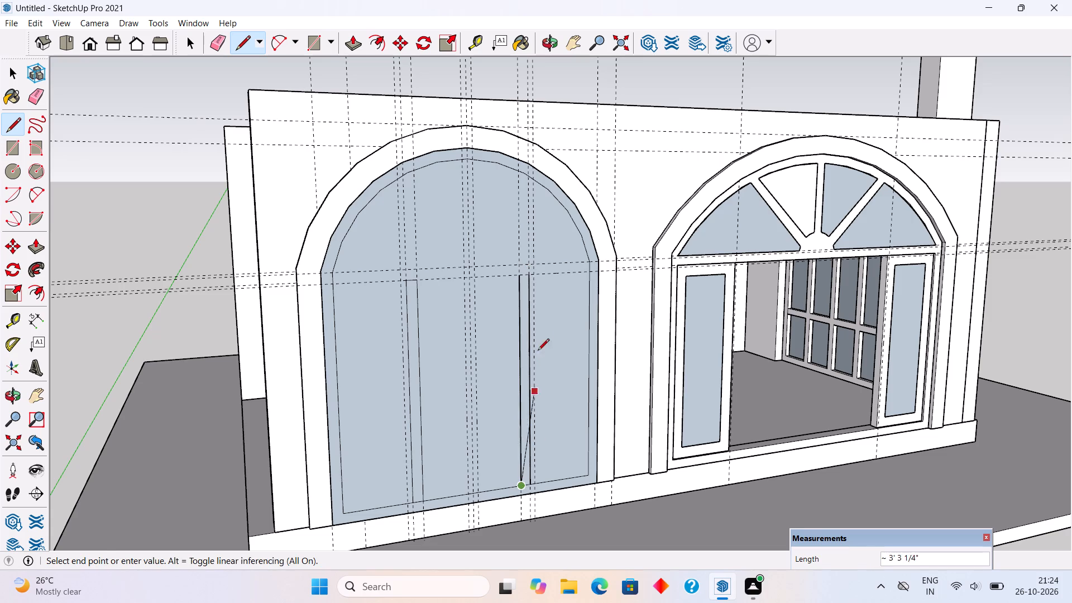
{"action": "scroll", "coordinate": [530, 269], "scroll_direction": "up", "scroll_amount": 3}
{"action": "scroll", "coordinate": [471, 315], "scroll_direction": "up", "scroll_amount": 2}
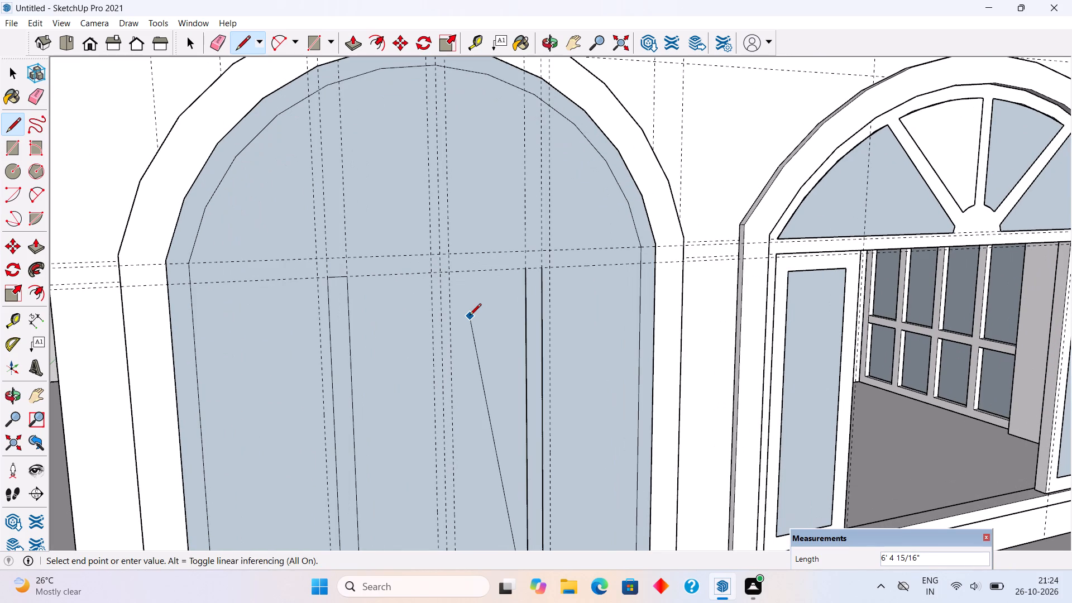
{"action": "key", "text": "l"}
{"action": "scroll", "coordinate": [522, 261], "scroll_direction": "up", "scroll_amount": 4}
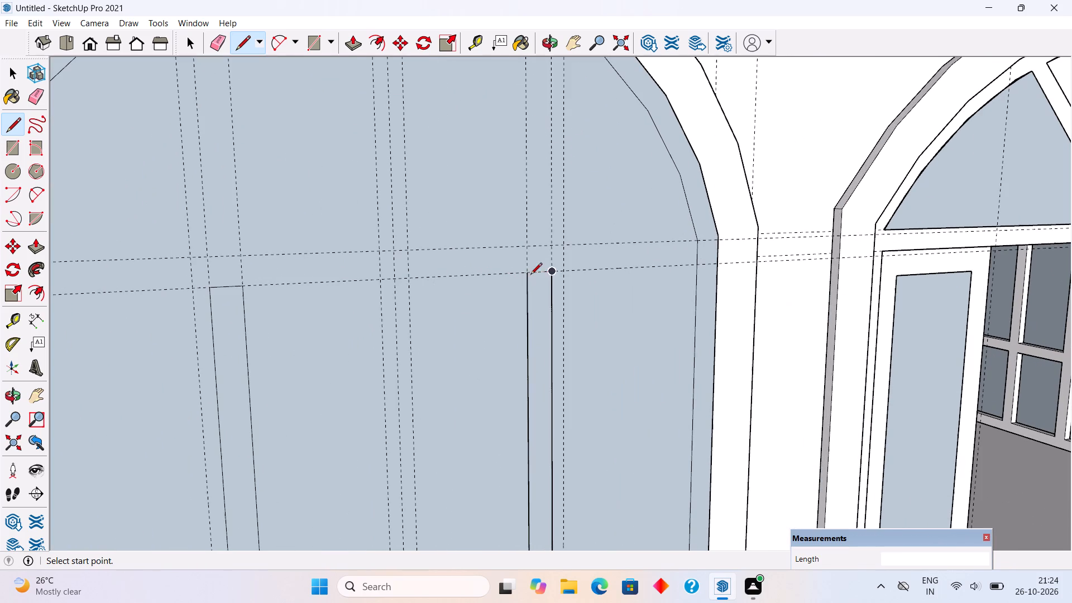
{"action": "left_click", "coordinate": [529, 274]}
{"action": "left_click", "coordinate": [549, 275]}
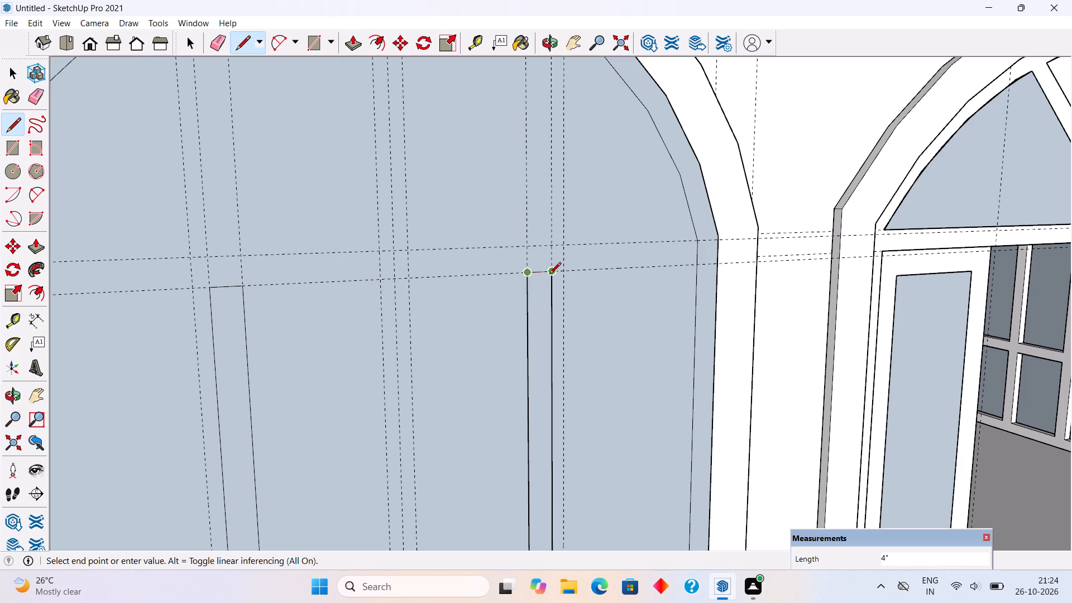
Draw the two sides of a 4" wide central mullion between the upper horizontal guide and the inner arch's crown.
{"action": "scroll", "coordinate": [549, 332], "scroll_direction": "down", "scroll_amount": 8}
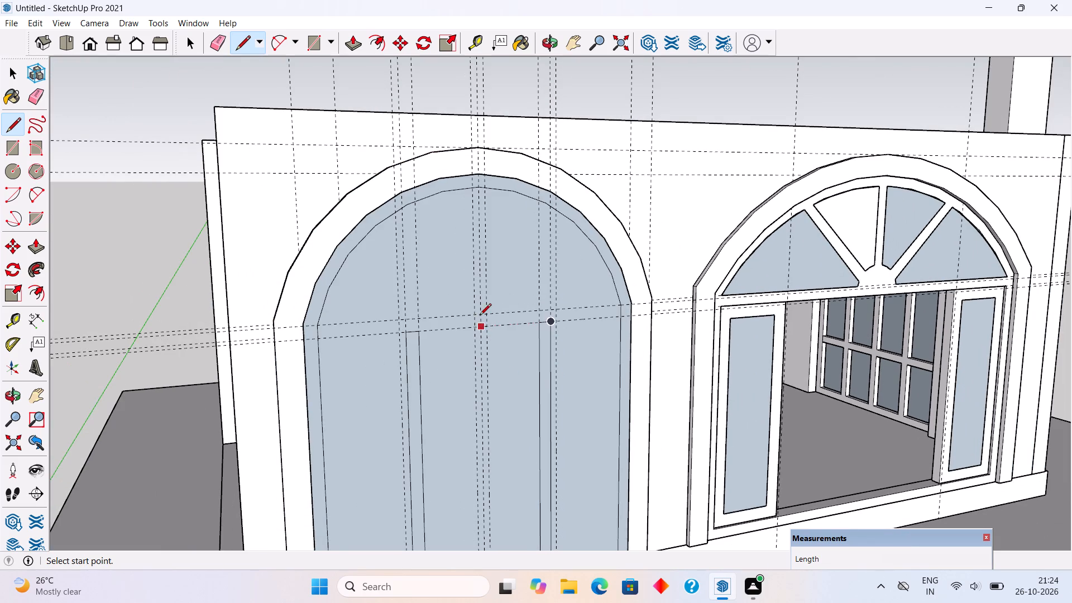
{"action": "scroll", "coordinate": [471, 314], "scroll_direction": "up", "scroll_amount": 4}
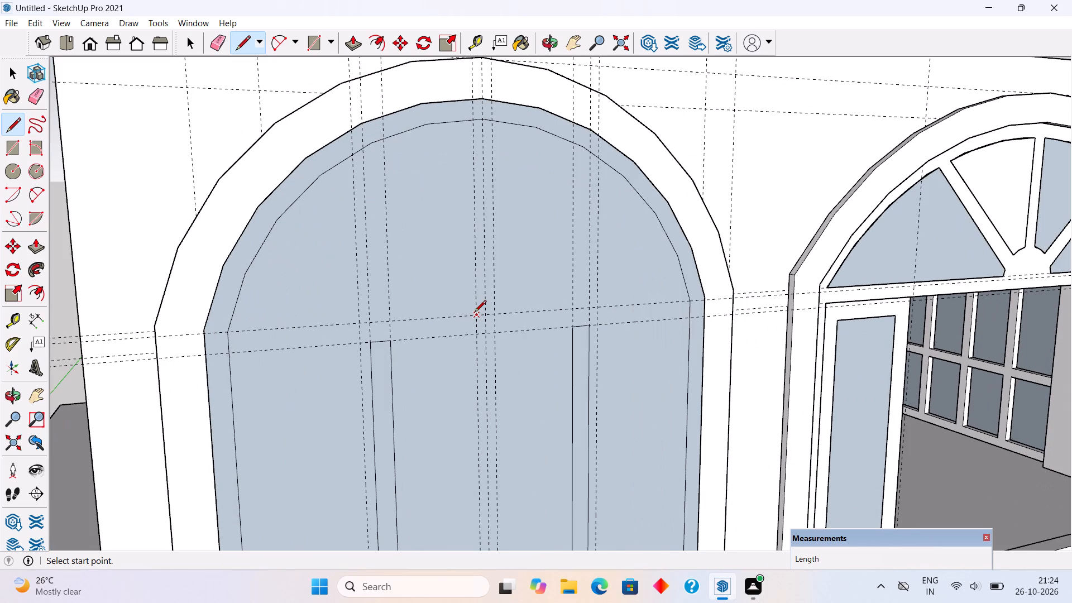
{"action": "left_click", "coordinate": [475, 313]}
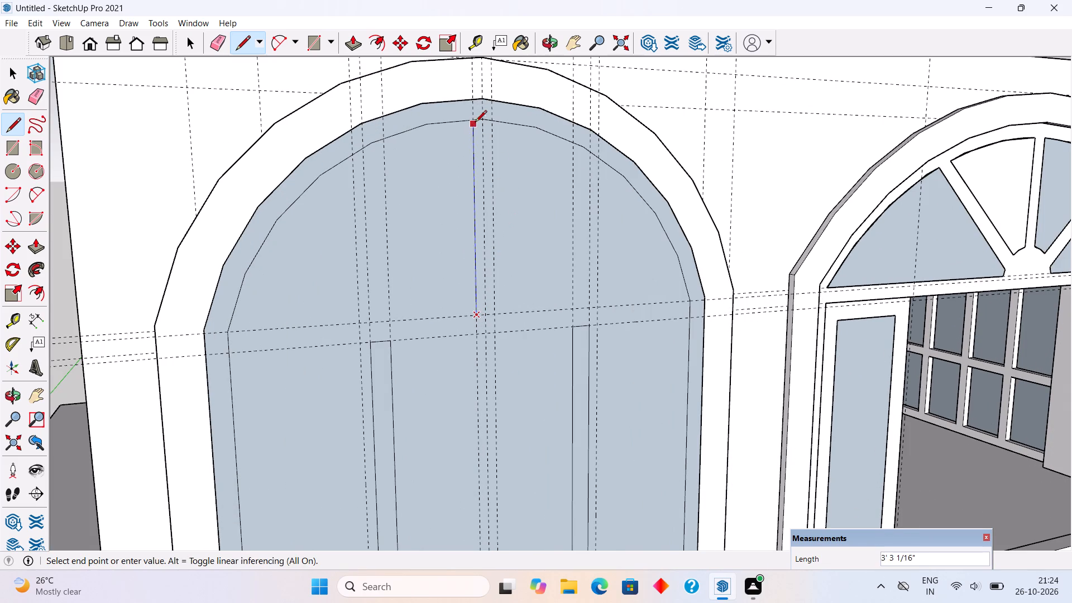
{"action": "left_click", "coordinate": [471, 121]}
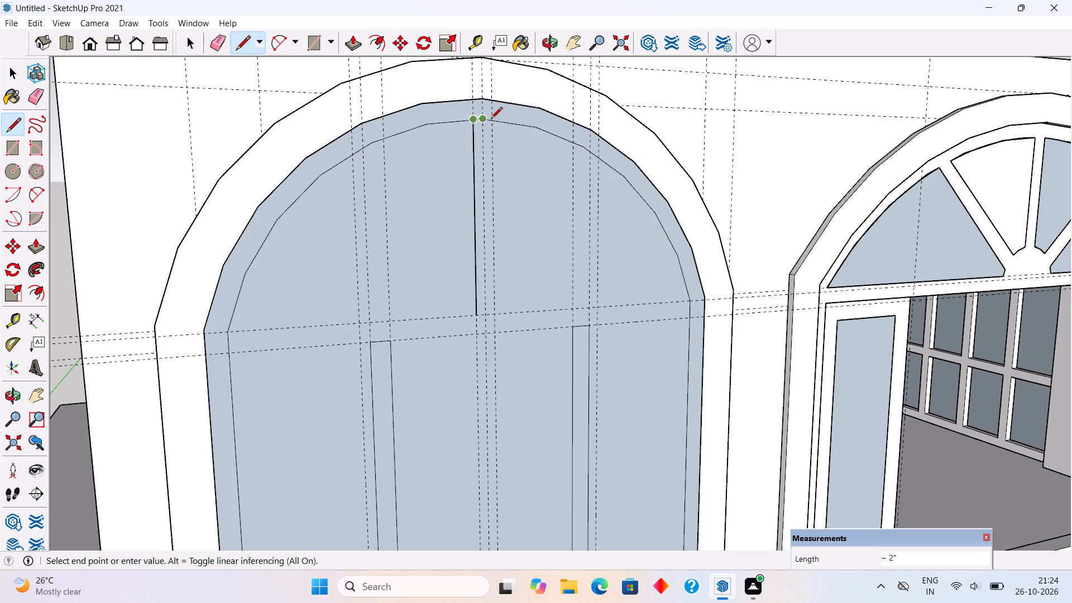
{"action": "key", "text": "l"}
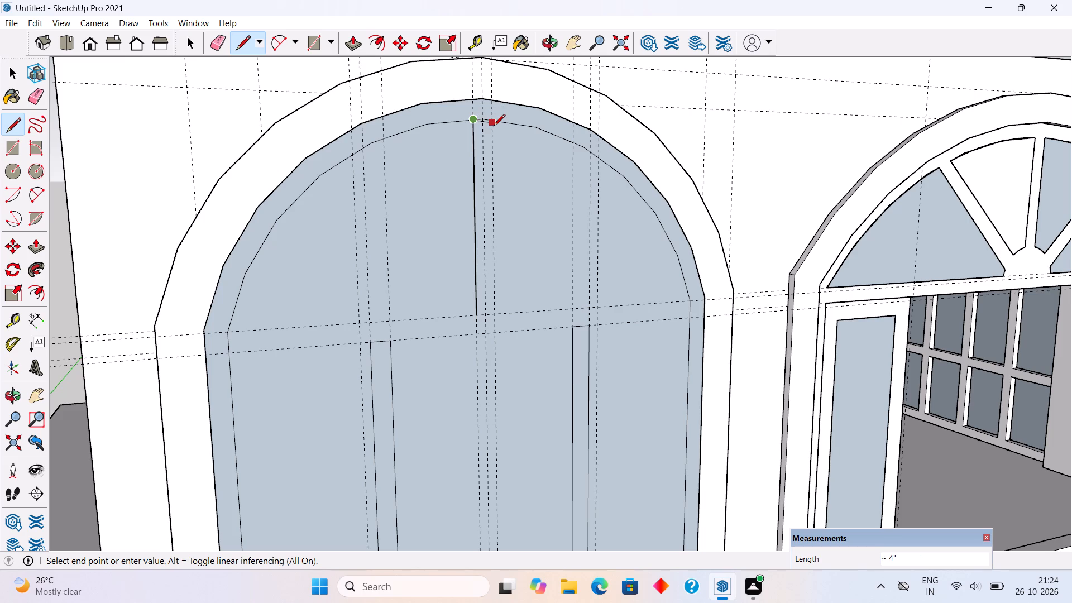
{"action": "left_click", "coordinate": [493, 123]}
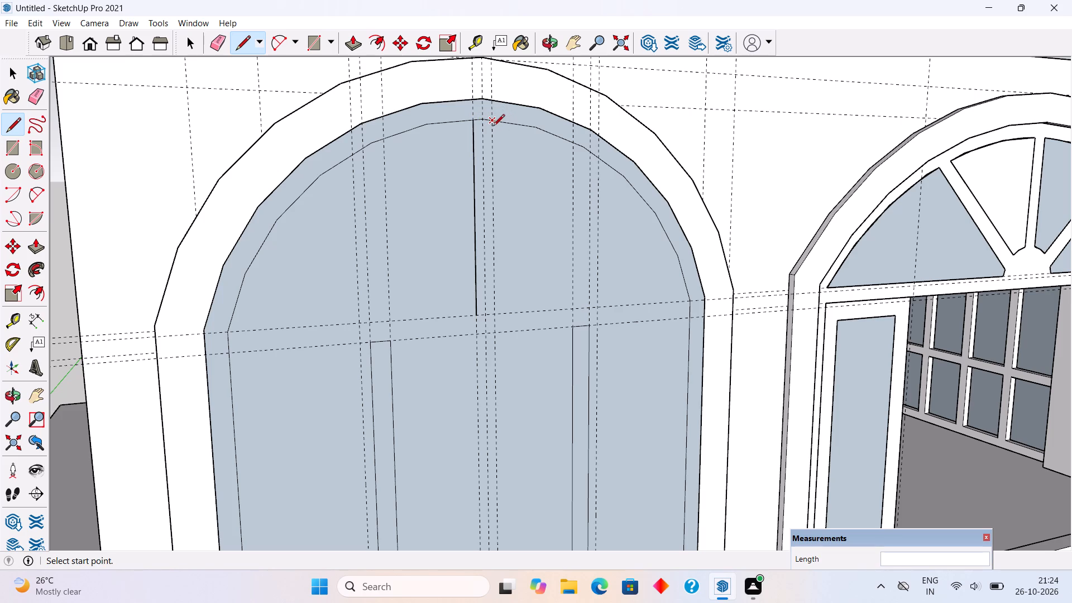
{"action": "left_click", "coordinate": [494, 313]}
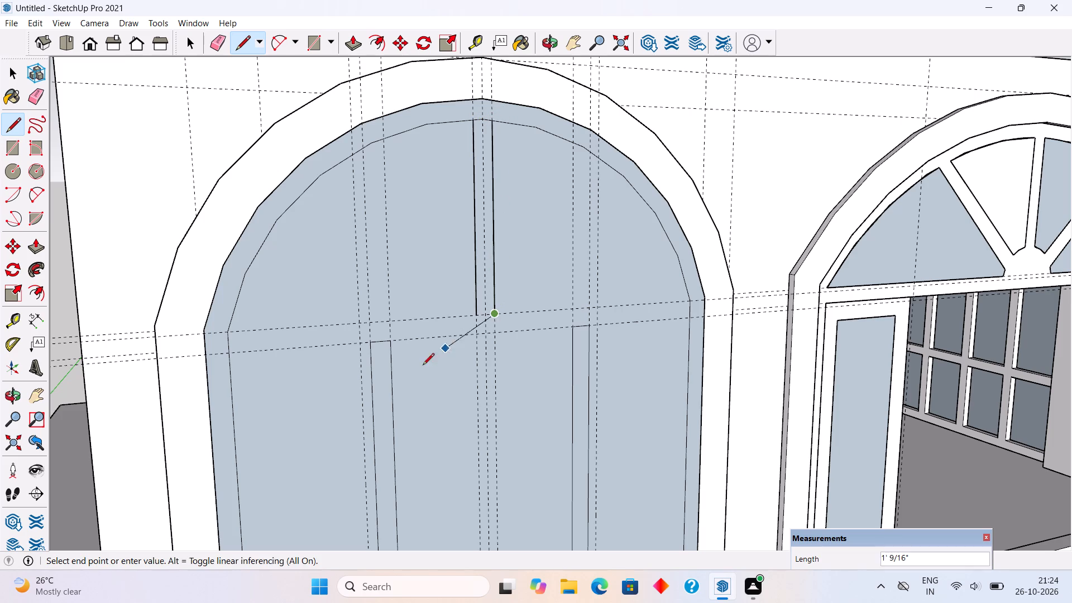
Draw the transom's two 8' 4" edges along the horizontal guides, across the full width of the inner outline.
{"action": "key", "text": "l"}
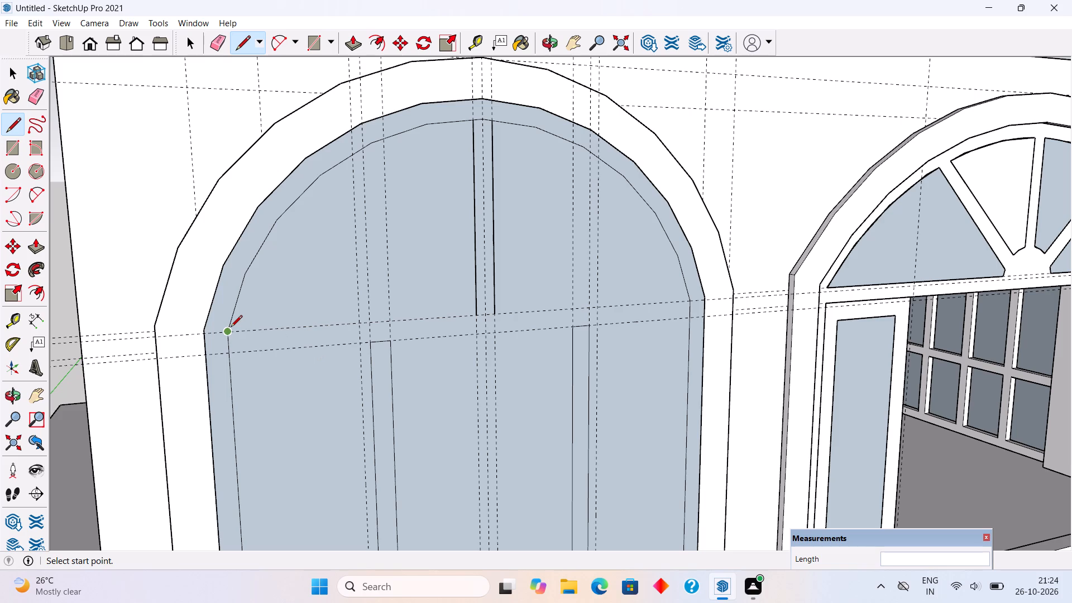
{"action": "left_click", "coordinate": [231, 328]}
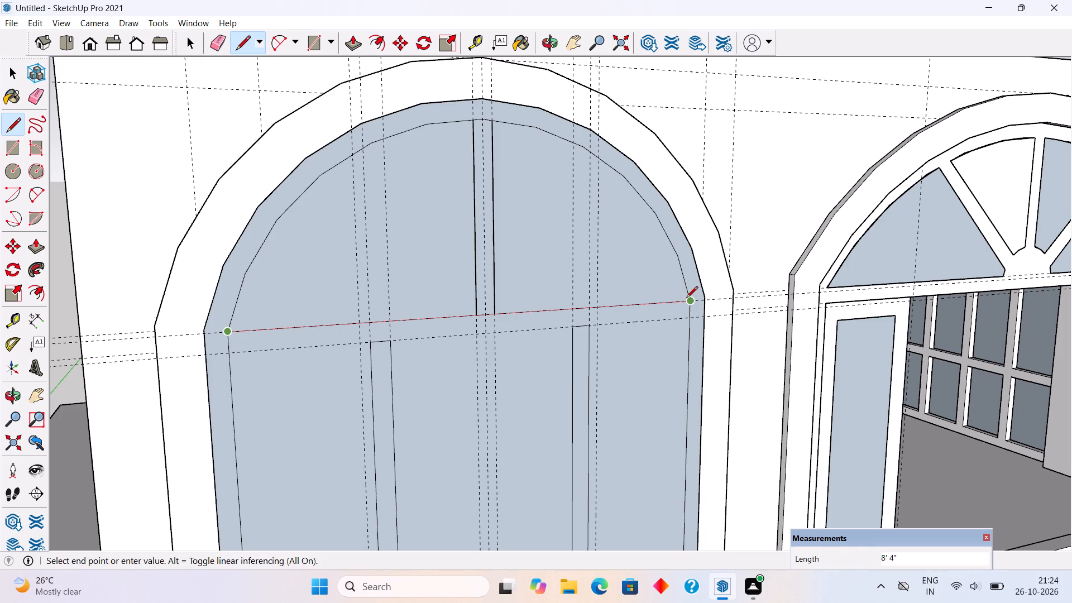
{"action": "left_click", "coordinate": [688, 299]}
{"action": "left_click", "coordinate": [228, 353]}
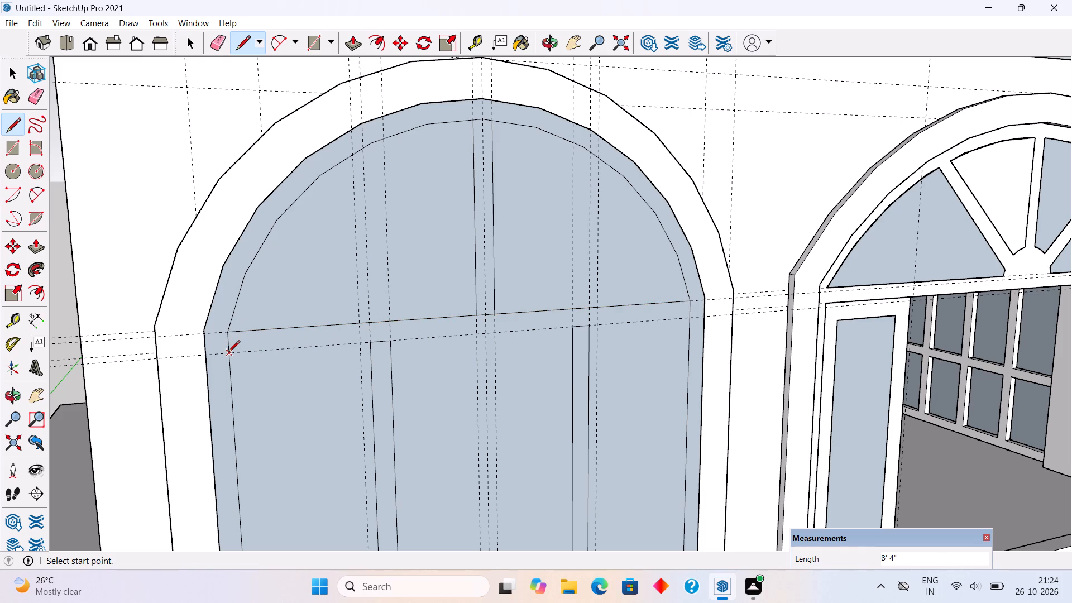
{"action": "left_click", "coordinate": [688, 319]}
Place a vertical guide 6" outward from the central mullion's edge farther from the finished window.
{"action": "scroll", "coordinate": [681, 369], "scroll_direction": "down", "scroll_amount": 2}
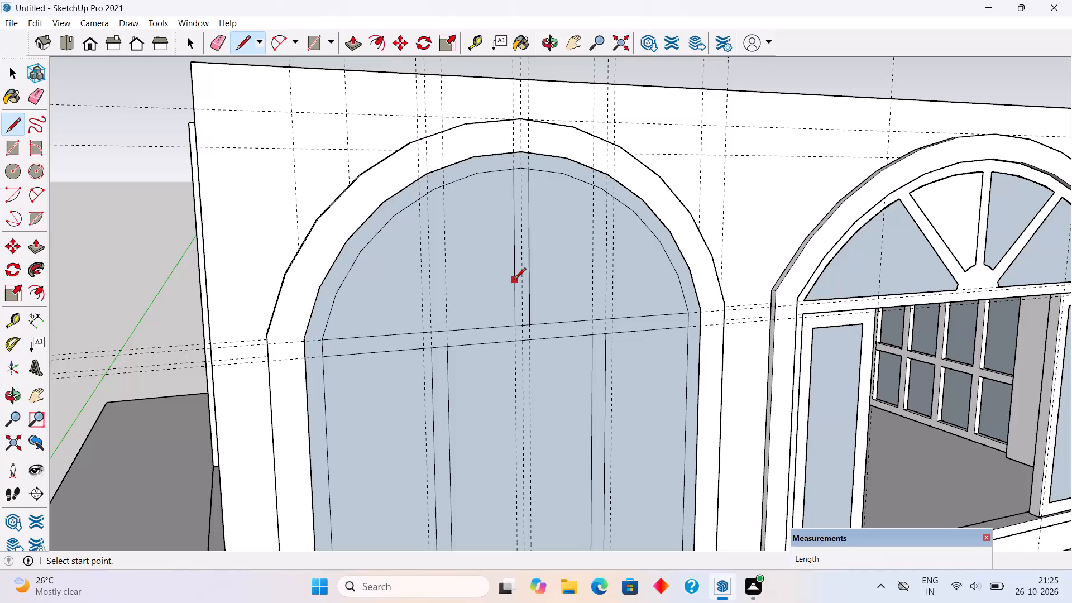
{"action": "scroll", "coordinate": [514, 280], "scroll_direction": "up", "scroll_amount": 3}
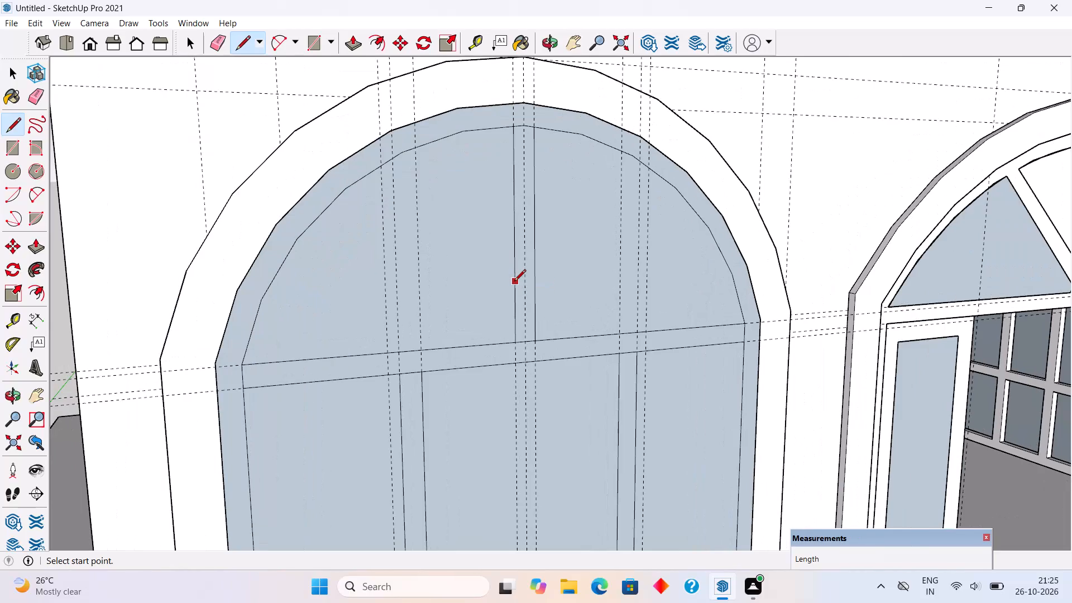
{"action": "key", "text": "a"}
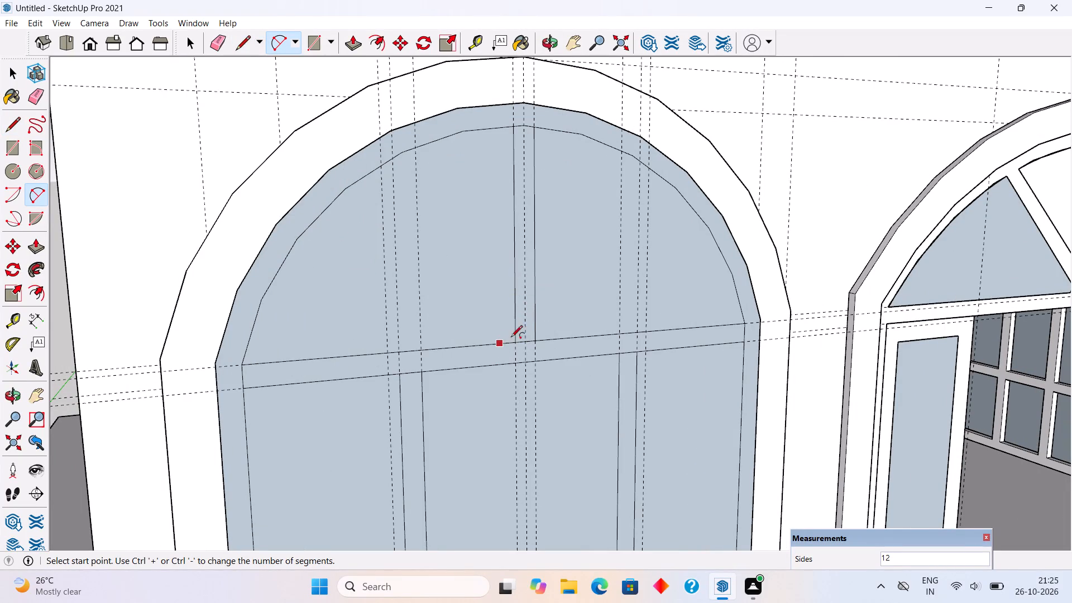
{"action": "left_click", "coordinate": [516, 322]}
{"action": "key", "text": "t"}
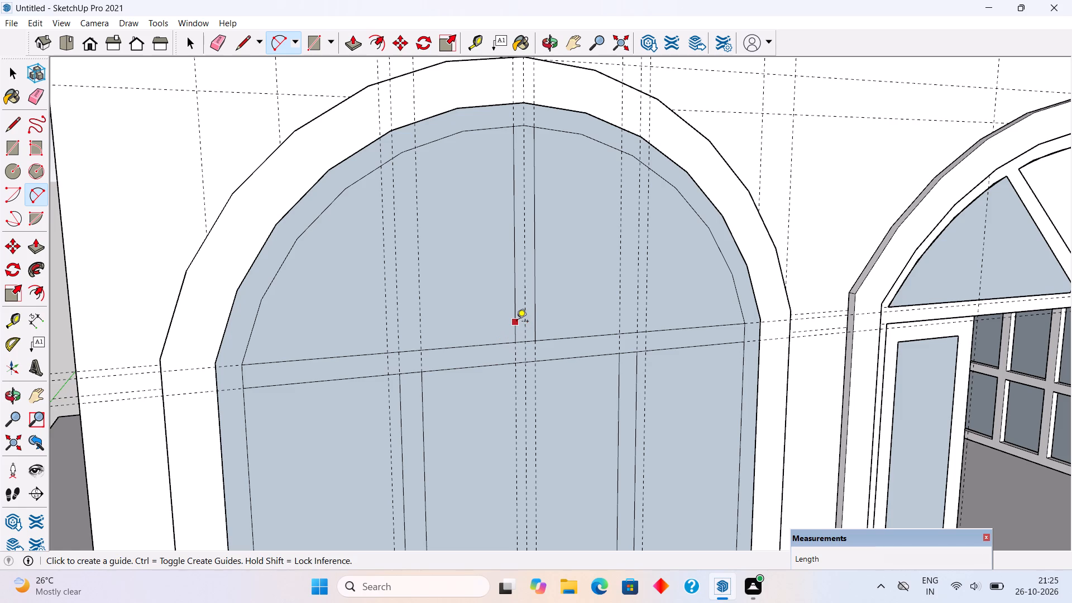
{"action": "left_click", "coordinate": [515, 331]}
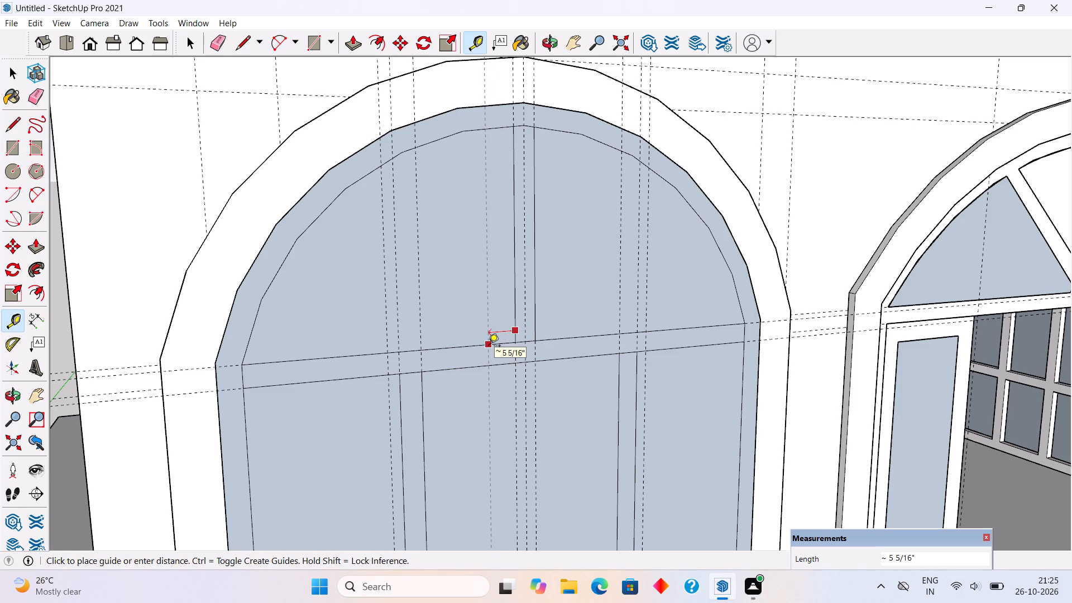
{"action": "key", "text": "6"}
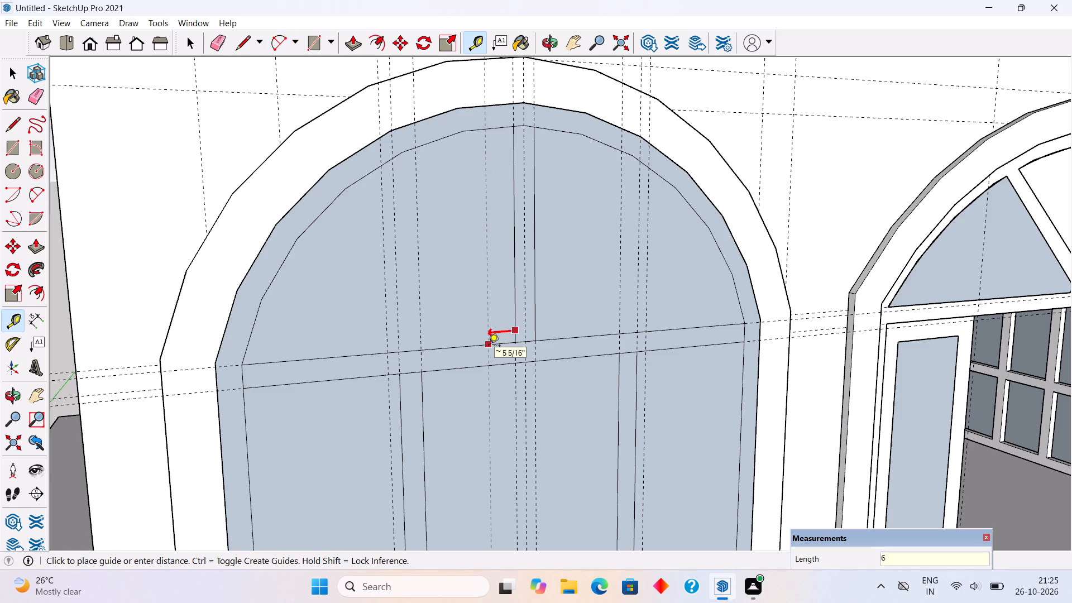
{"action": "key", "text": "shift+quotedbl"}
{"action": "key", "text": "Return"}
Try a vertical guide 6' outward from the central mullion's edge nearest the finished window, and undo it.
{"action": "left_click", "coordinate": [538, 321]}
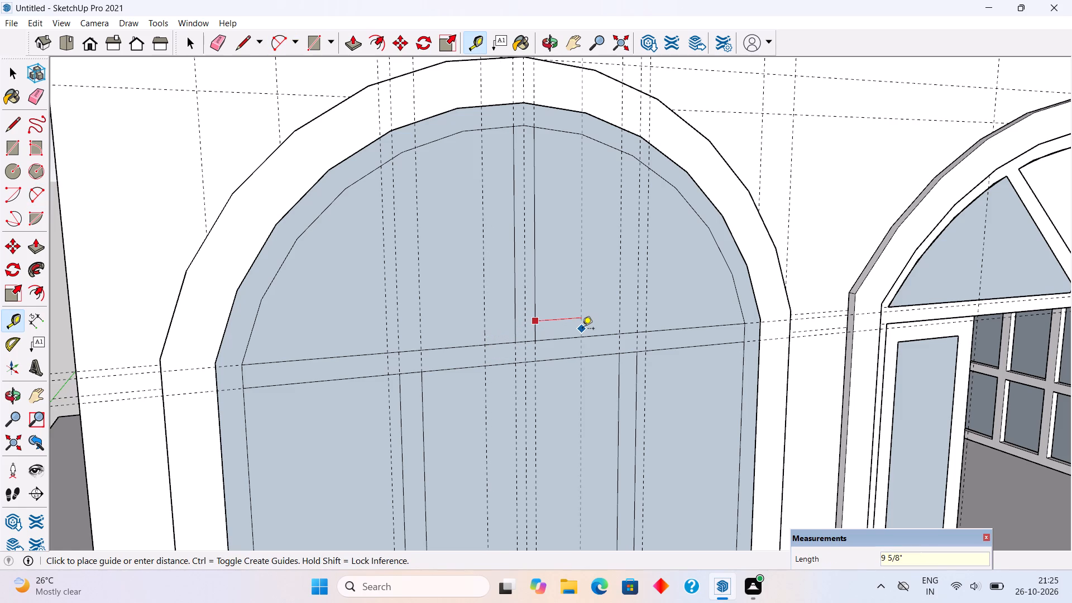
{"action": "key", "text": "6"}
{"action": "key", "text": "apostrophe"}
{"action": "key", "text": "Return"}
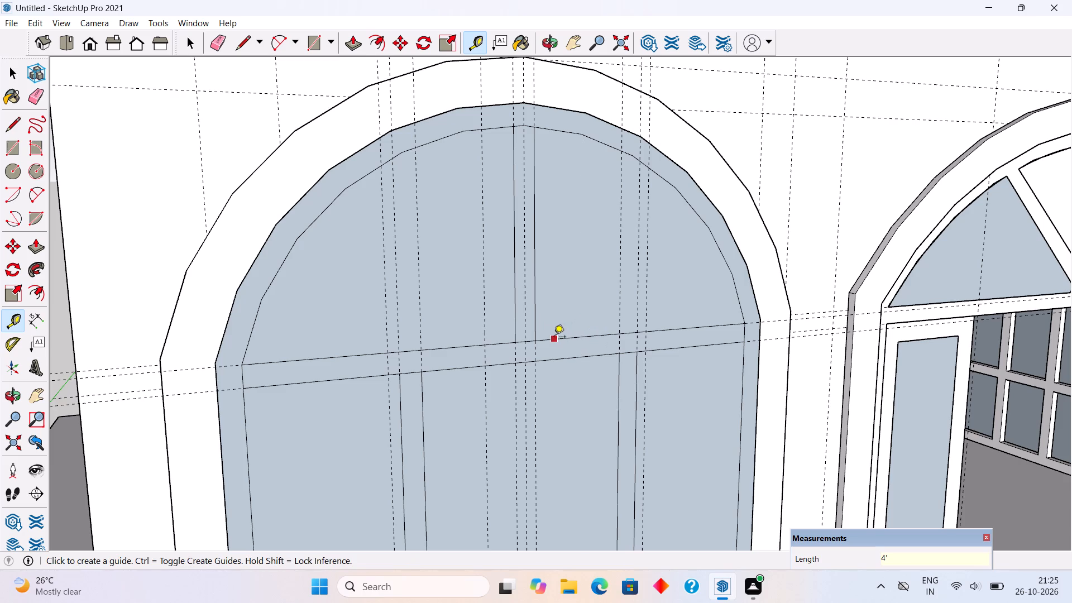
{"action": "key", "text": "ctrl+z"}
Place a vertical guide 6" outward from the central mullion's edge nearest the finished window.
{"action": "left_click", "coordinate": [534, 313]}
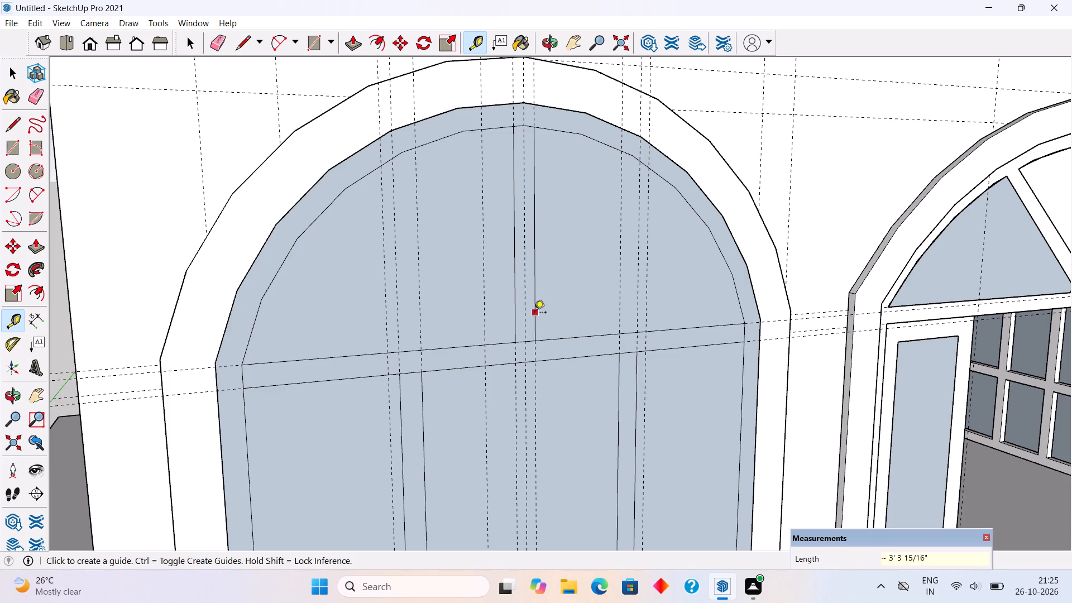
{"action": "key", "text": "6"}
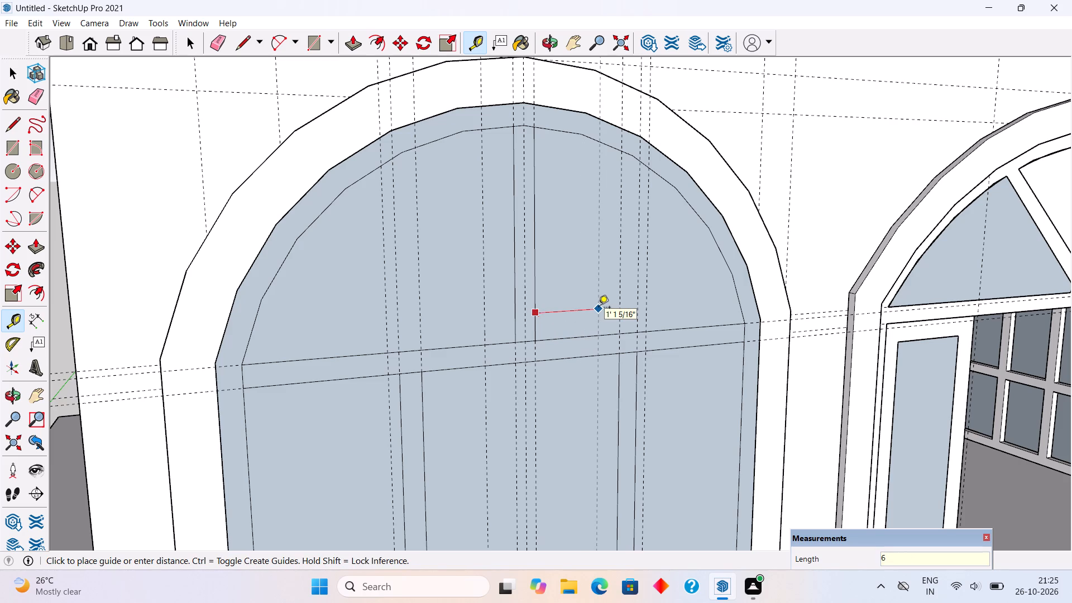
{"action": "key", "text": "shift+quotedbl"}
{"action": "key", "text": "Return"}
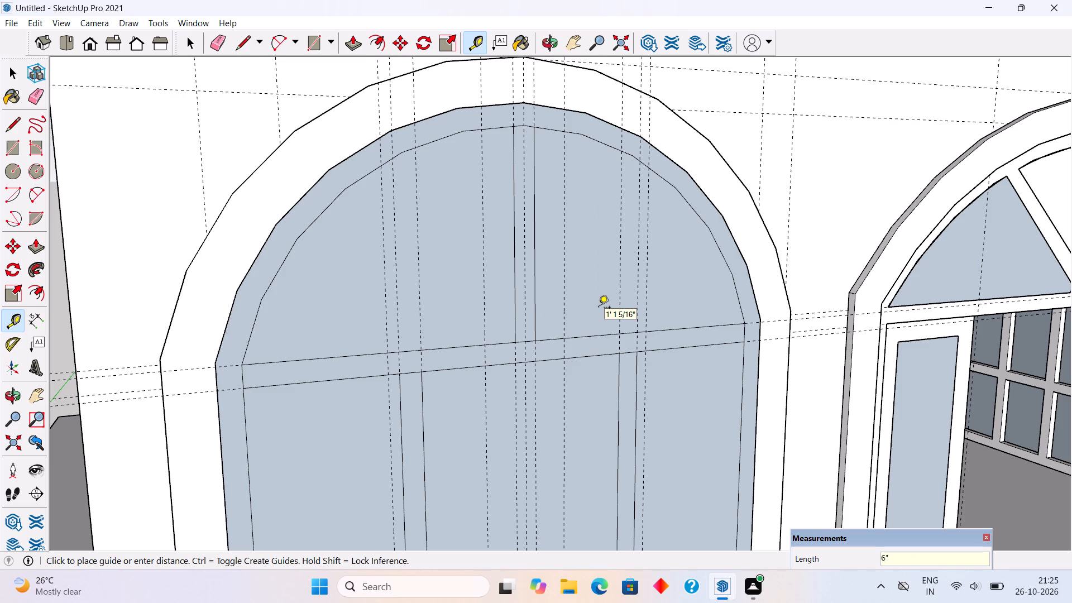
Draw an arc 1' 4" wide with a bulge of about 7 9/16" on the transom's top edge, between the two 6" guides.
{"action": "key", "text": "a"}
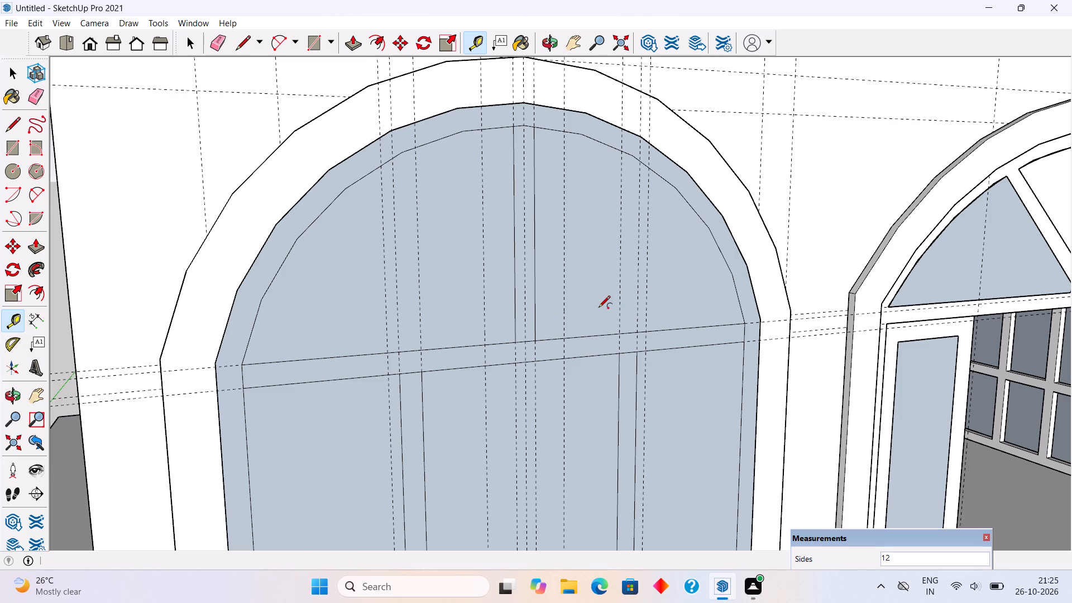
{"action": "left_click", "coordinate": [483, 346]}
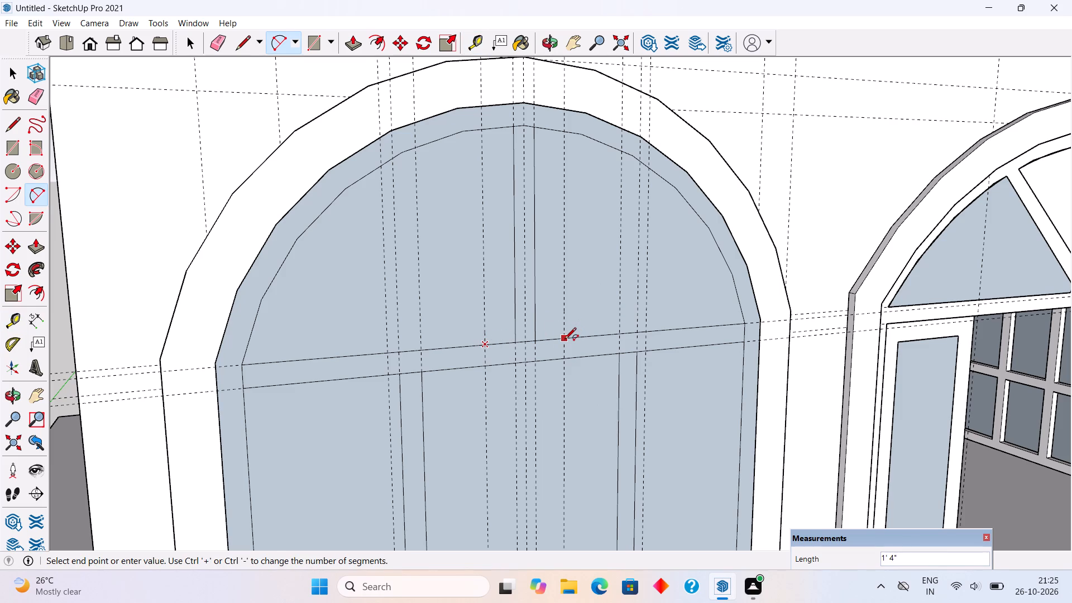
{"action": "scroll", "coordinate": [533, 358], "scroll_direction": "up", "scroll_amount": 6}
{"action": "scroll", "coordinate": [576, 329], "scroll_direction": "up", "scroll_amount": 4}
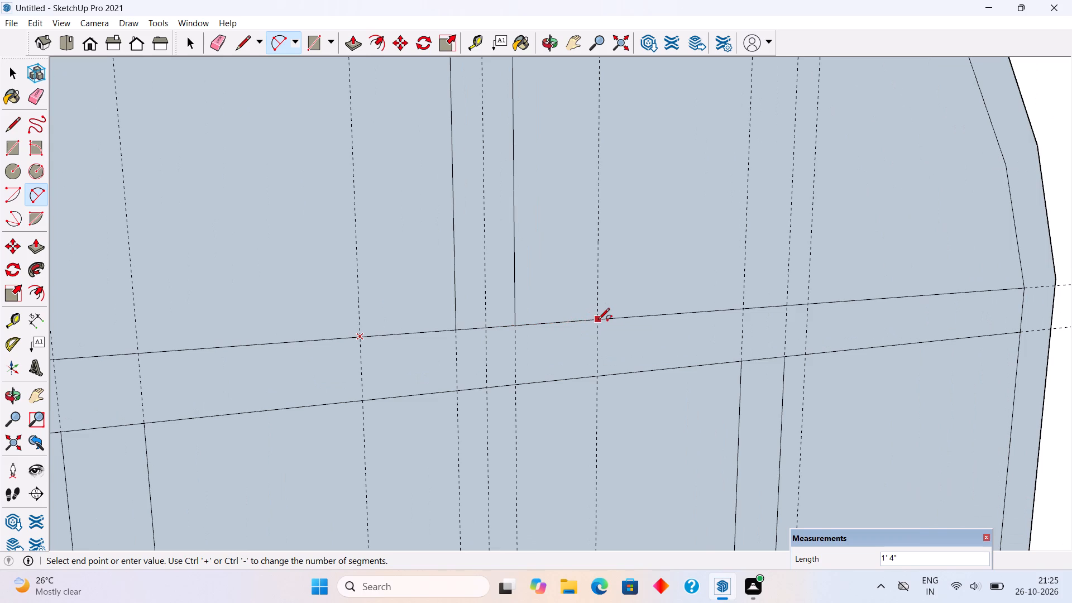
{"action": "left_click", "coordinate": [598, 320]}
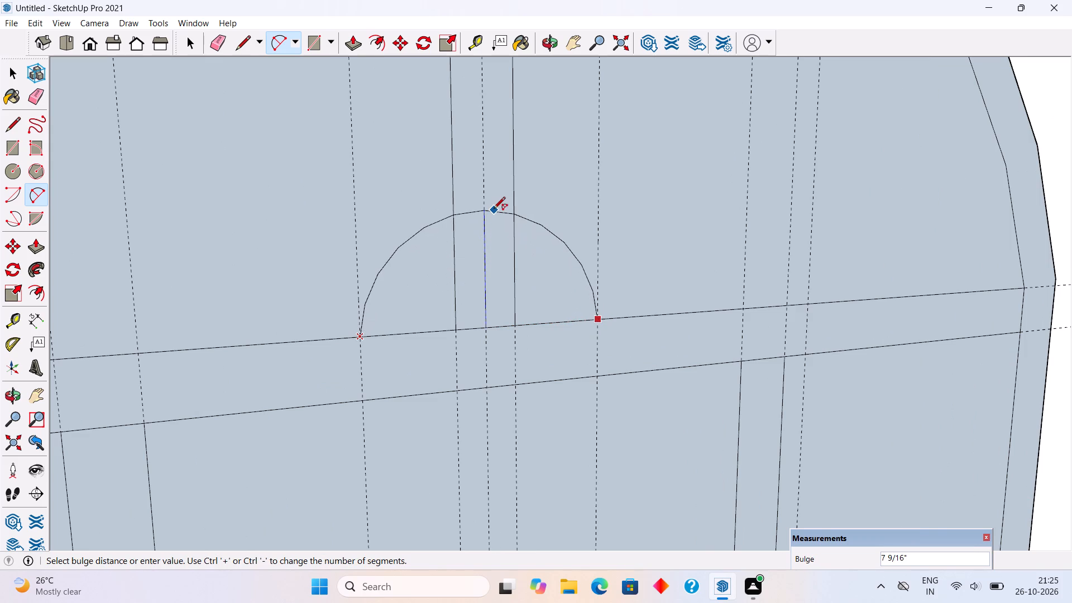
{"action": "left_click", "coordinate": [494, 209]}
{"action": "scroll", "coordinate": [537, 366], "scroll_direction": "down", "scroll_amount": 14}
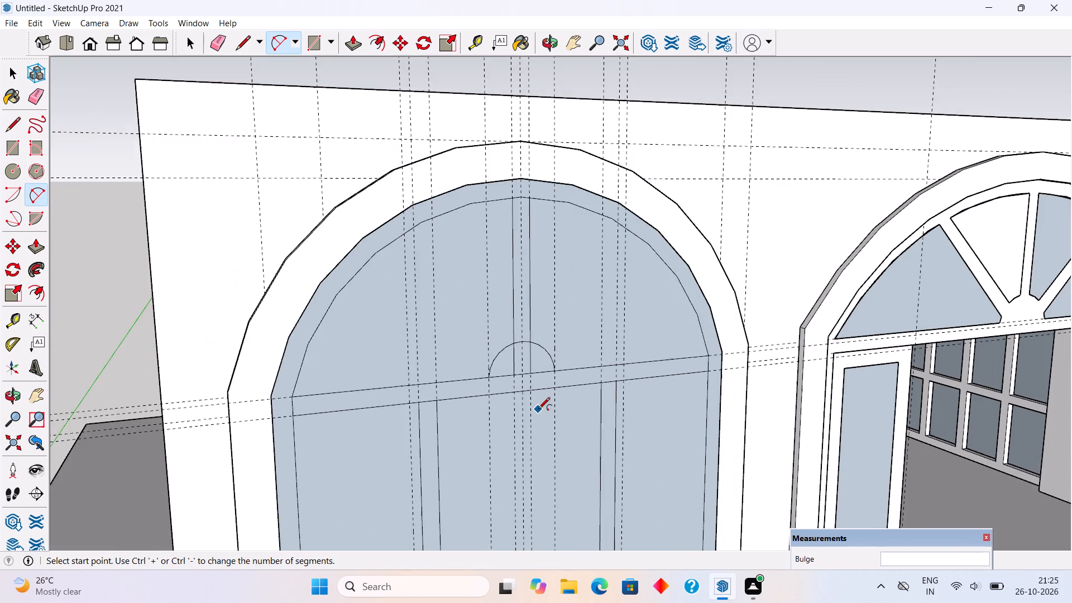
{"action": "key", "text": "space"}
{"action": "scroll", "coordinate": [462, 390], "scroll_direction": "up", "scroll_amount": 3}
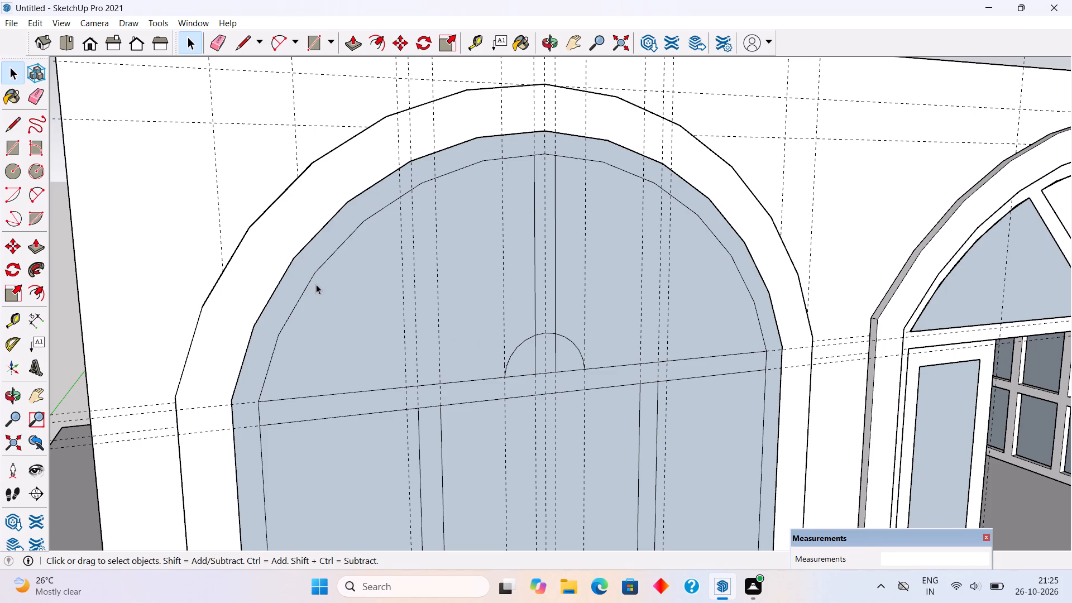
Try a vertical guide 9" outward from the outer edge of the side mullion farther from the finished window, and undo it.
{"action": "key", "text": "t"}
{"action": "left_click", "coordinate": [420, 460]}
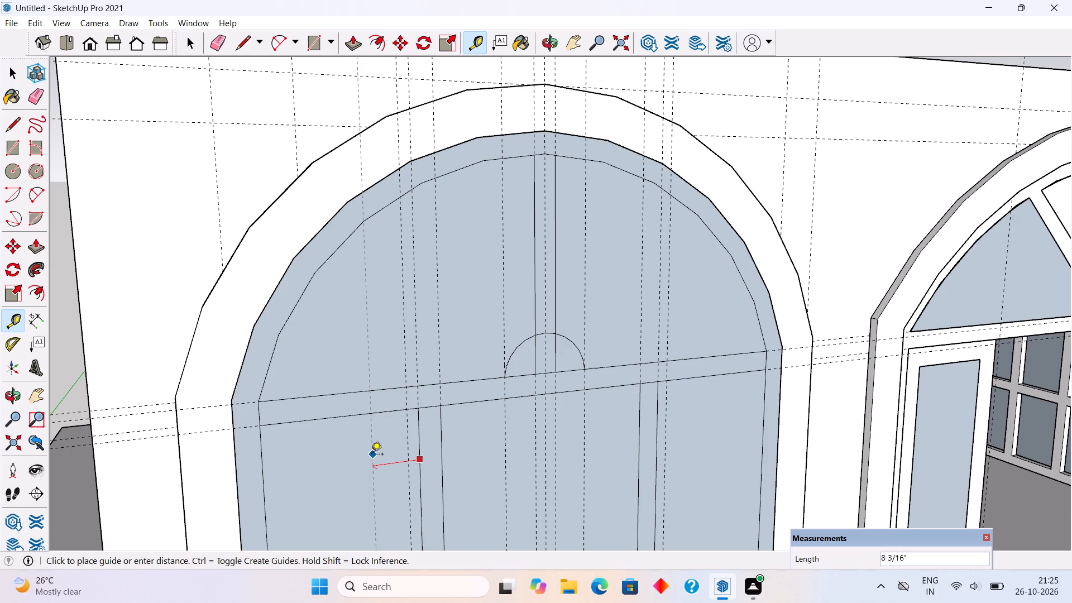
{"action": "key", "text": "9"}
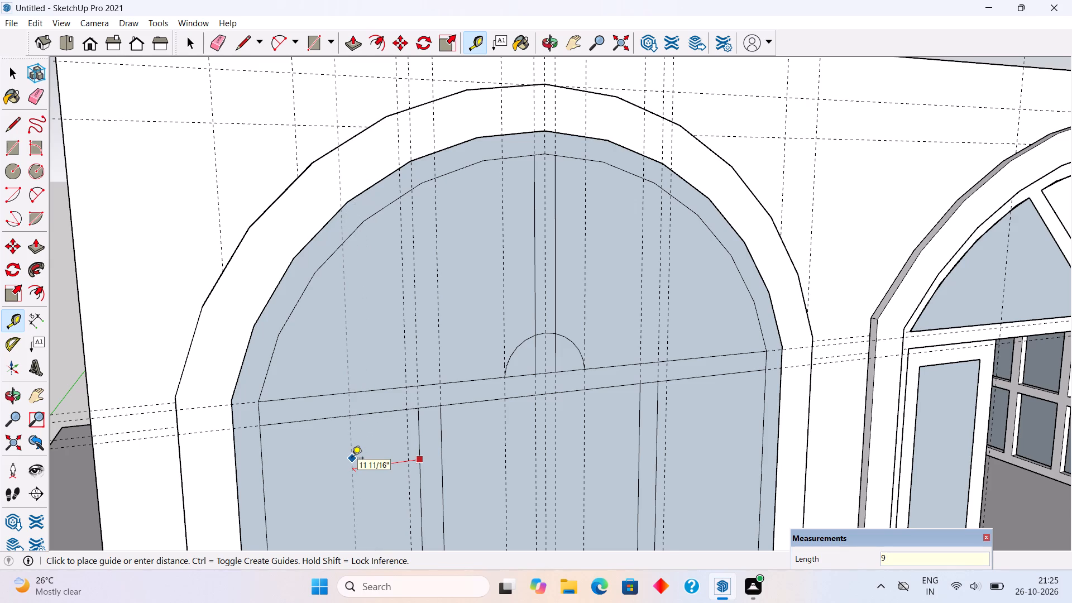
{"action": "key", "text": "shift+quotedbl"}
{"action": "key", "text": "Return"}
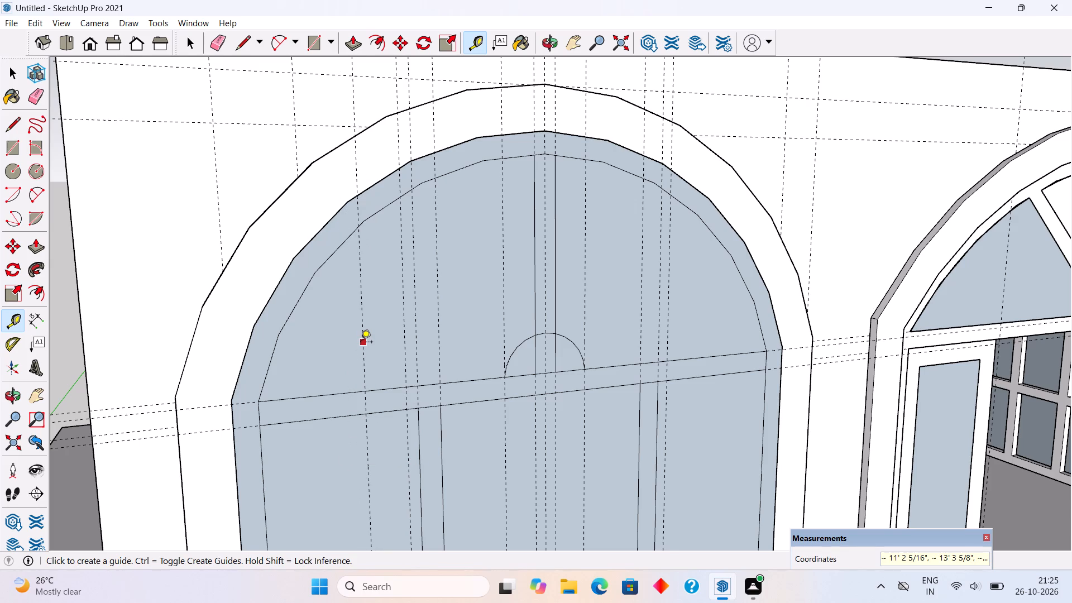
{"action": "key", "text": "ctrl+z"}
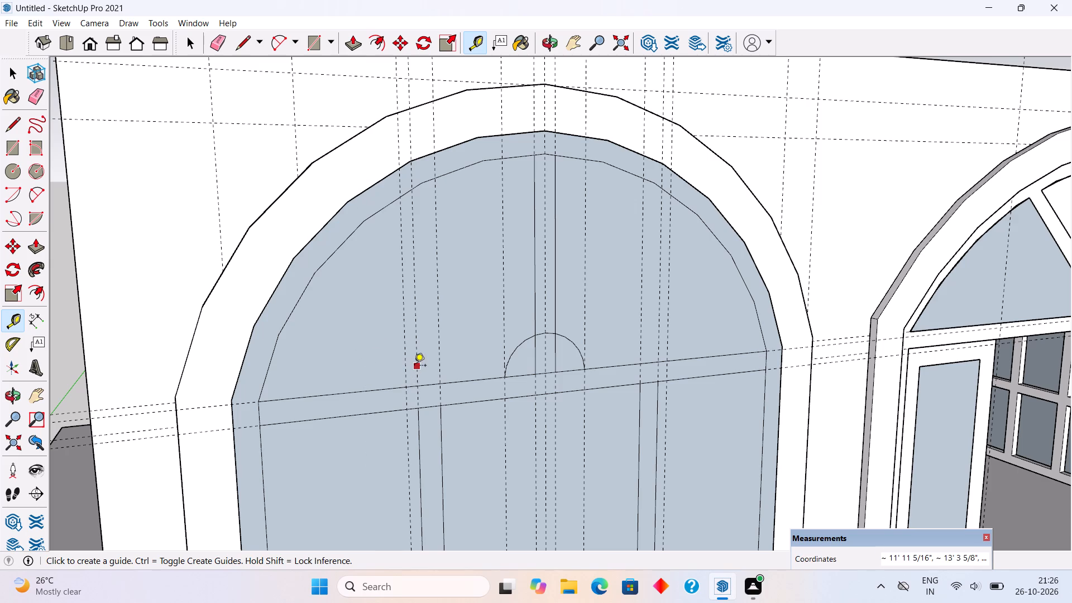
Place a vertical guide 10" outward from the outer edge of the side mullion farther from the finished window, and another 4" back toward the centre.
{"action": "left_click", "coordinate": [414, 366]}
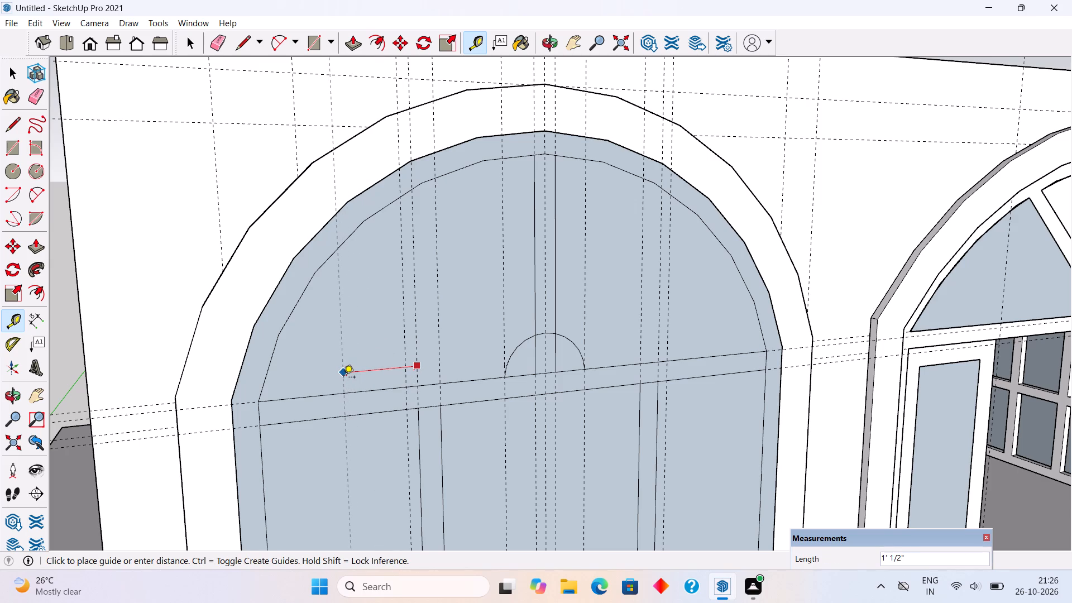
{"action": "type", "text": "10\""}
{"action": "key", "text": "Return"}
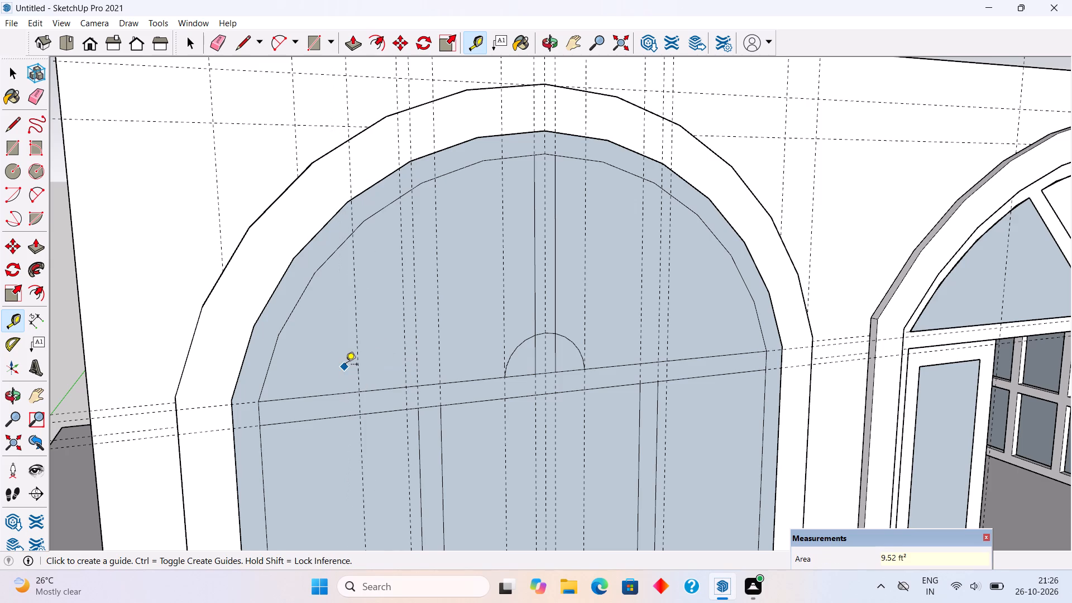
{"action": "left_click", "coordinate": [354, 355]}
{"action": "type", "text": "4\""}
{"action": "key", "text": "Return"}
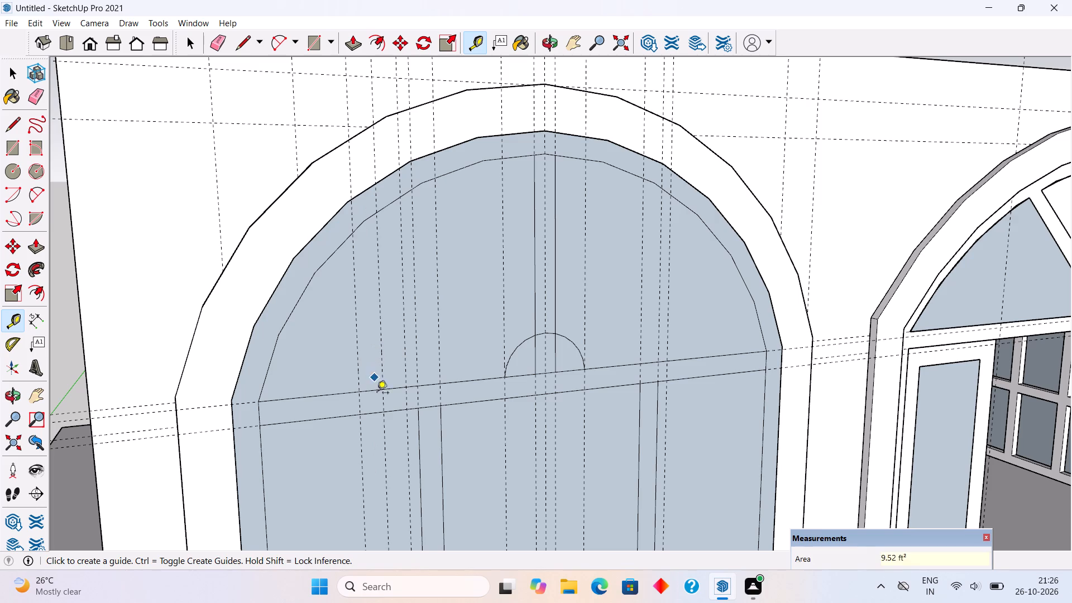
{"action": "left_click", "coordinate": [409, 455]}
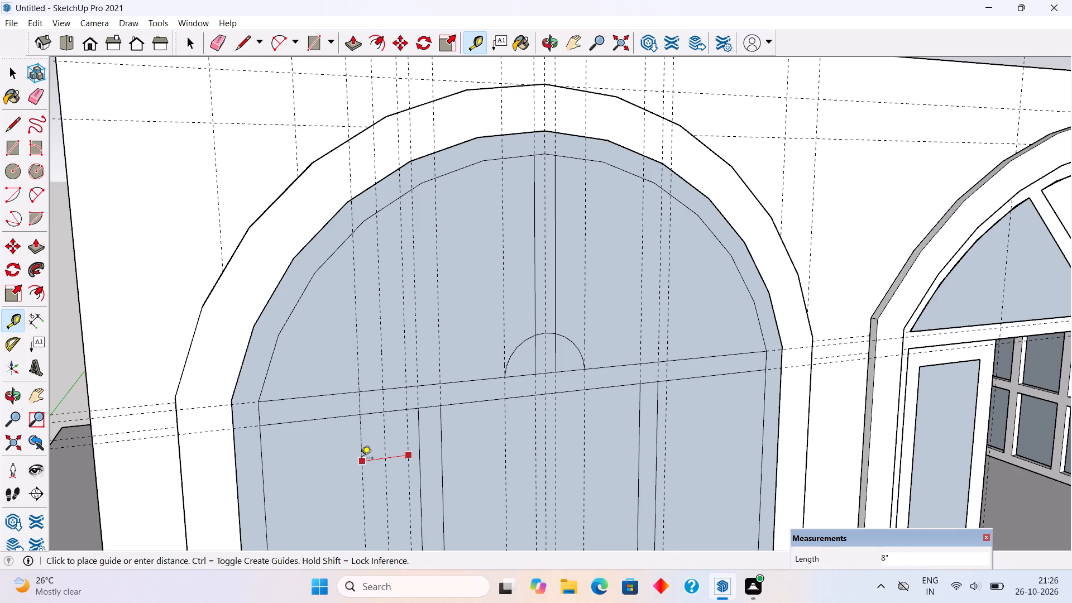
{"action": "key", "text": "space"}
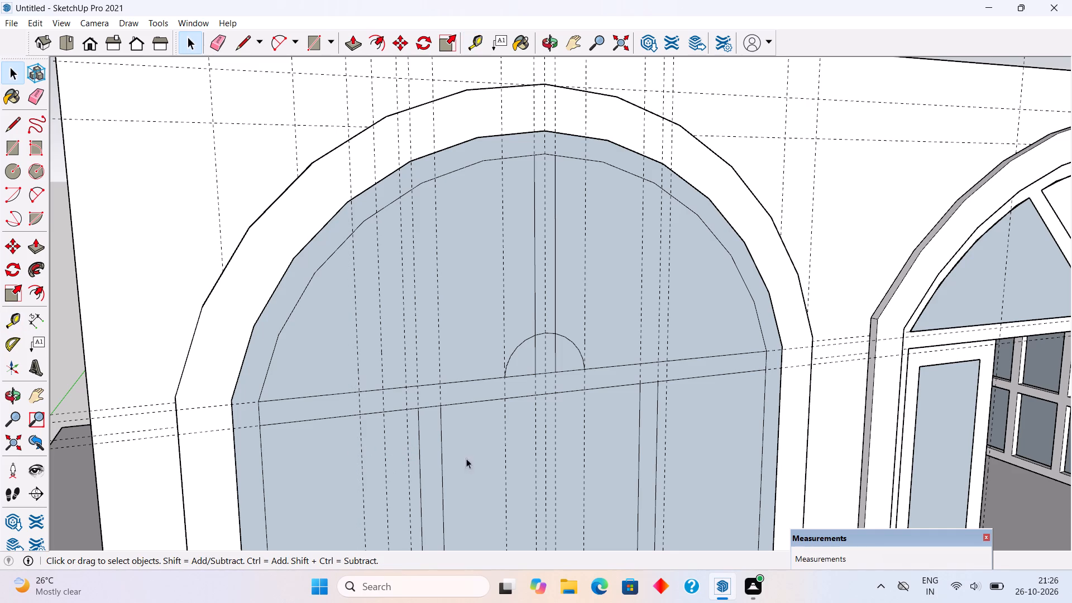
Place a vertical guide 10" outward from the outer edge of the side mullion nearest the finished window, and another 4" back toward the centre.
{"action": "key", "text": "t"}
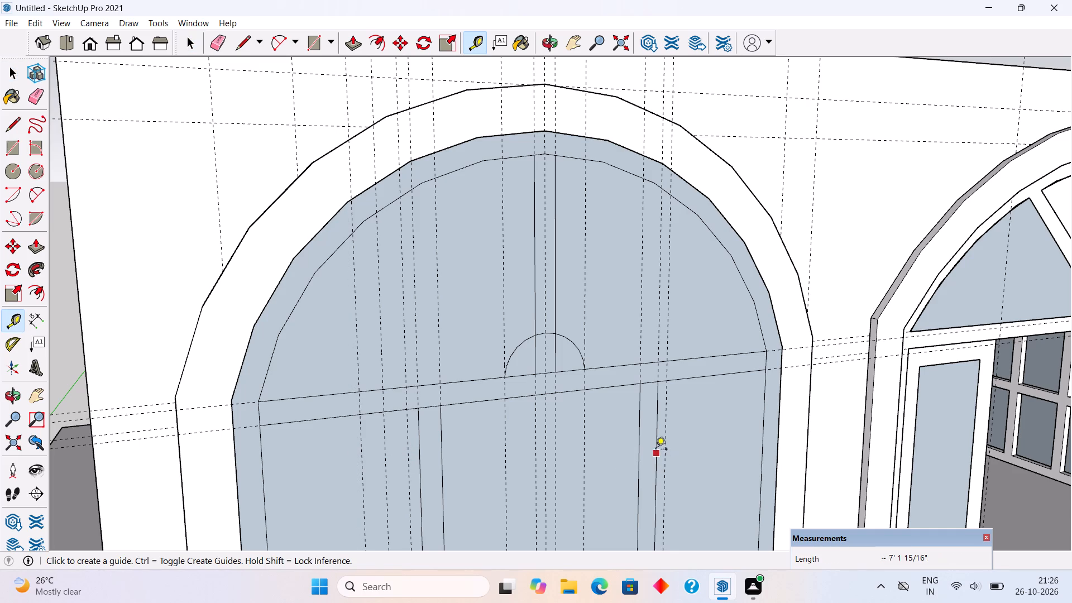
{"action": "left_click", "coordinate": [655, 448]}
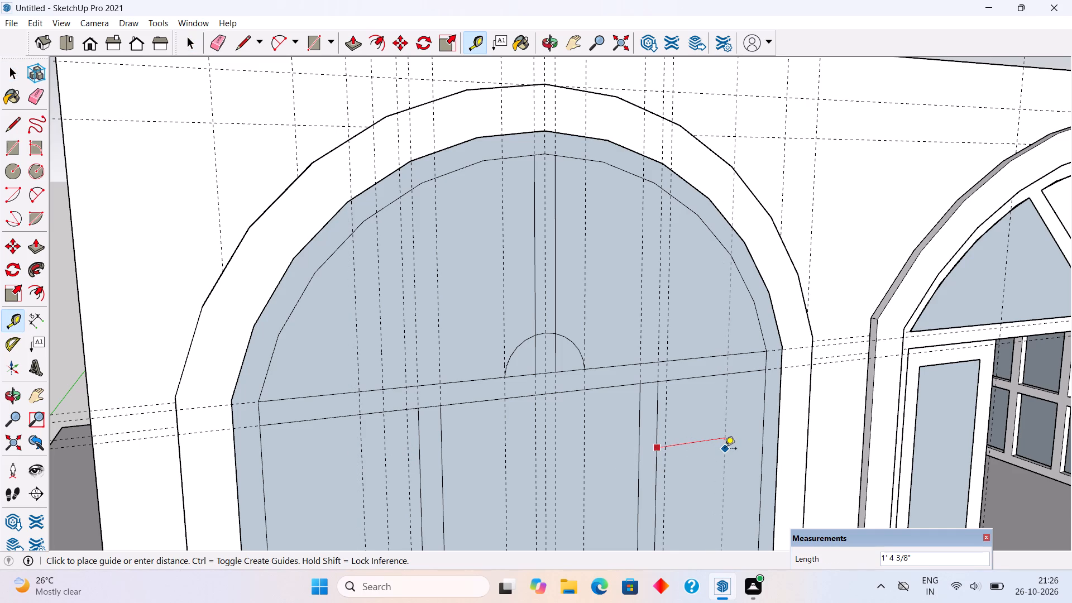
{"action": "type", "text": "10\""}
{"action": "key", "text": "Return"}
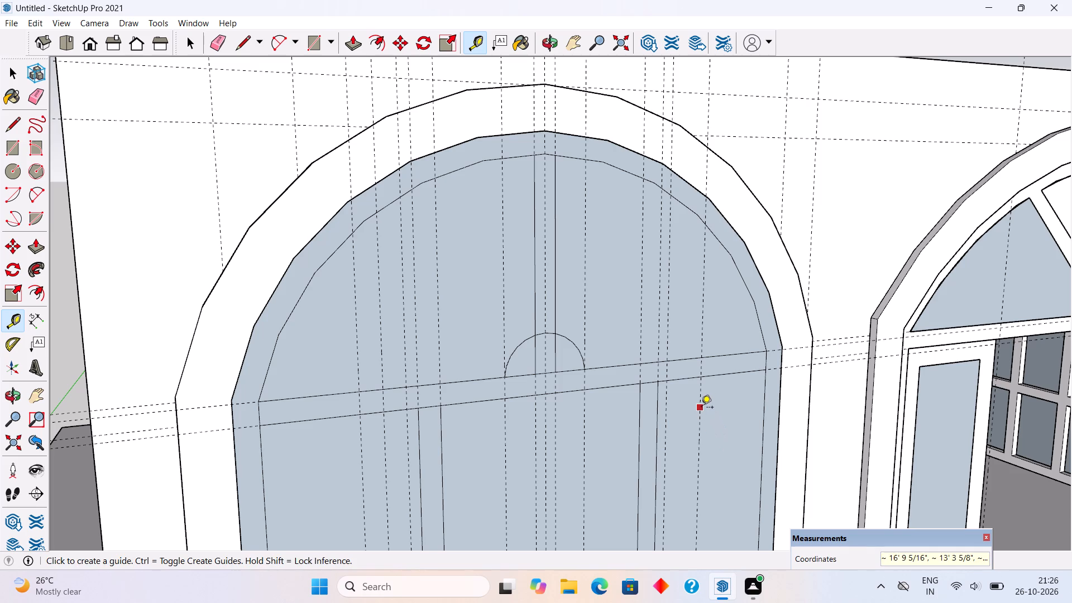
{"action": "left_click", "coordinate": [701, 408]}
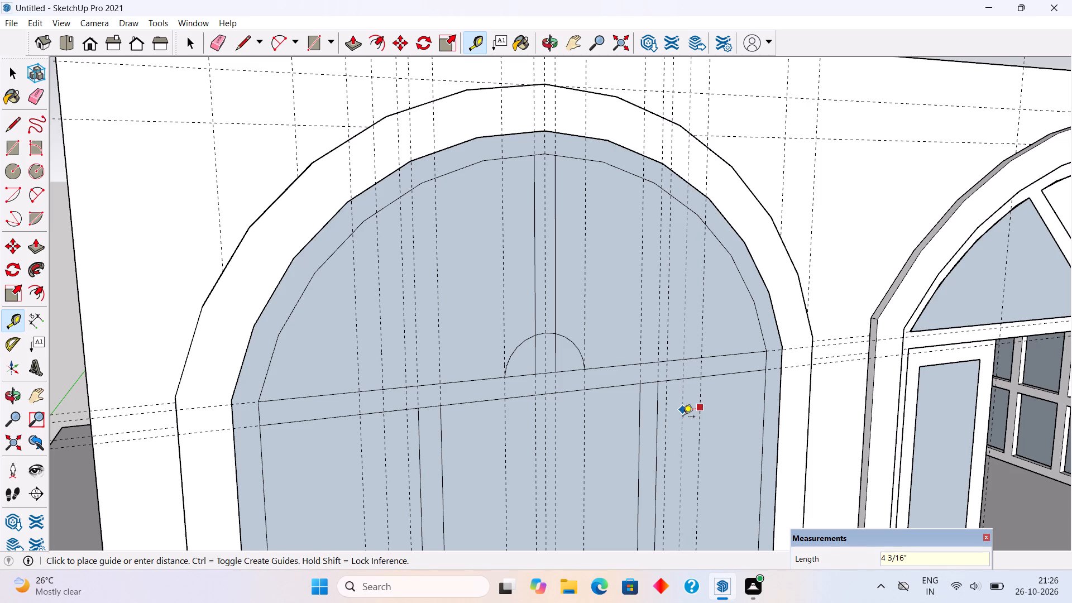
{"action": "key", "text": "4"}
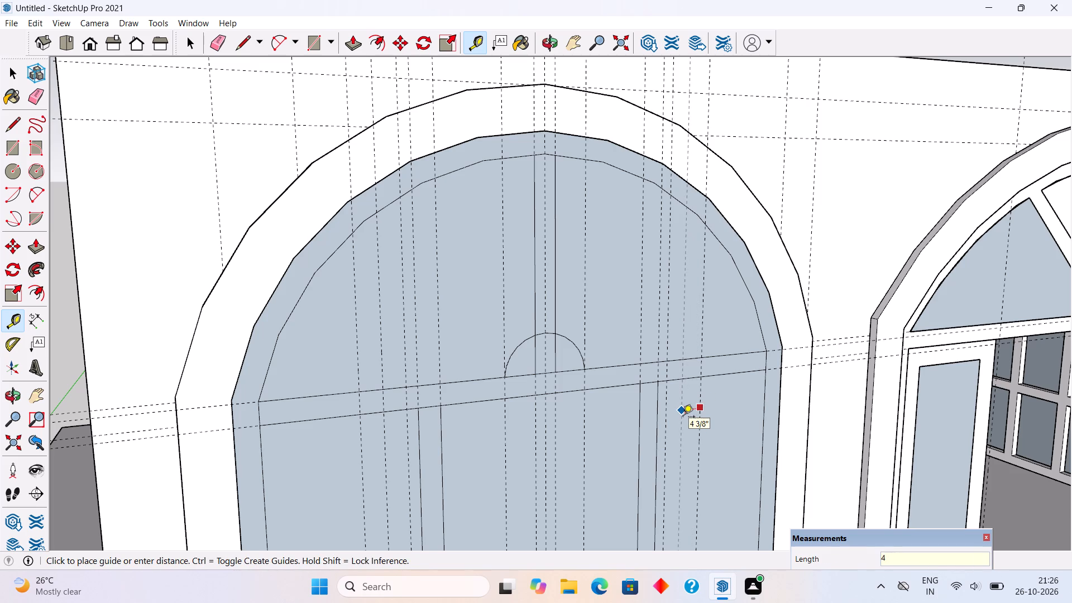
{"action": "key", "text": "shift+quotedbl"}
{"action": "key", "text": "Return"}
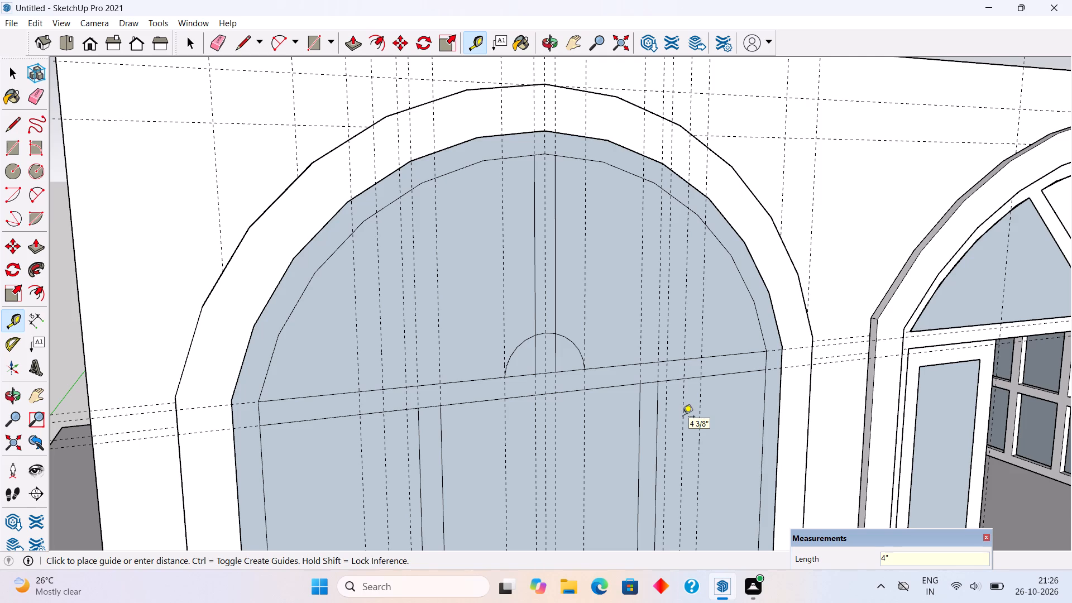
{"action": "key", "text": "space"}
Place horizontal guides 2" and 6" above the transom's top edge.
{"action": "key", "text": "l"}
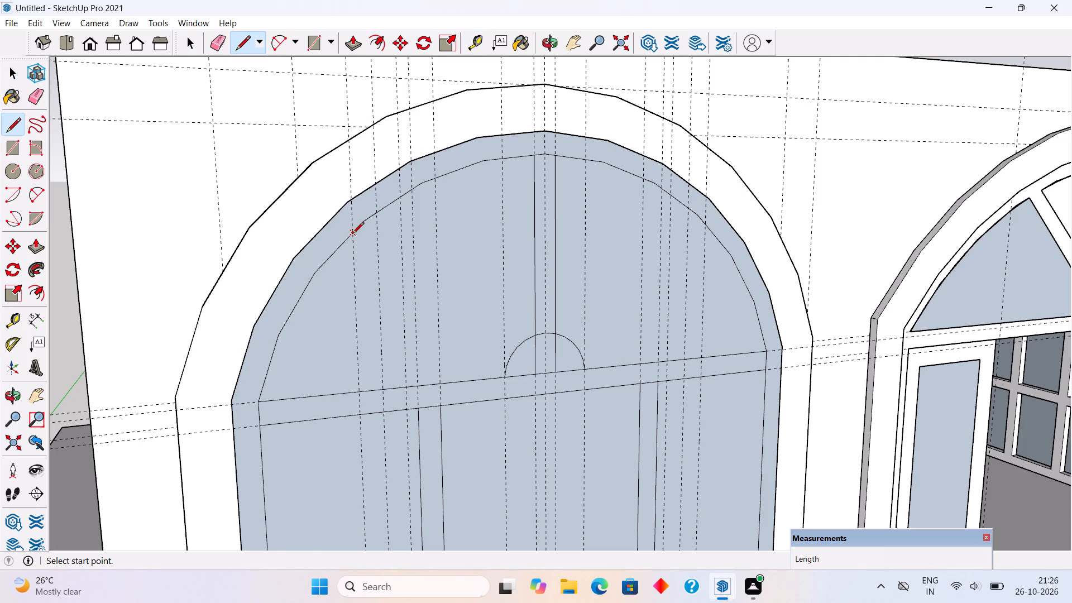
{"action": "key", "text": "t"}
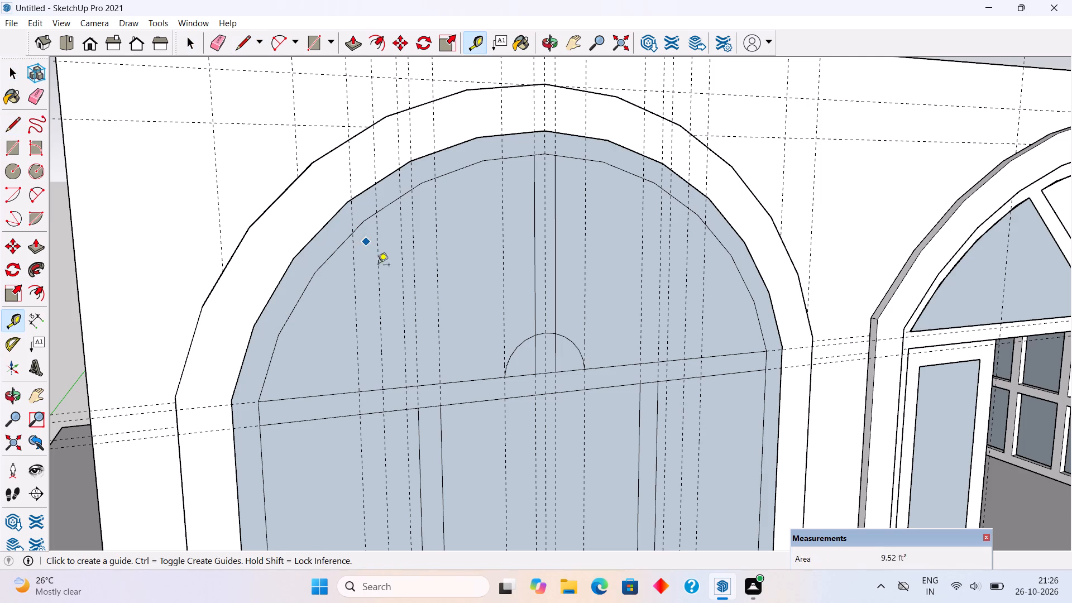
{"action": "left_click", "coordinate": [486, 379]}
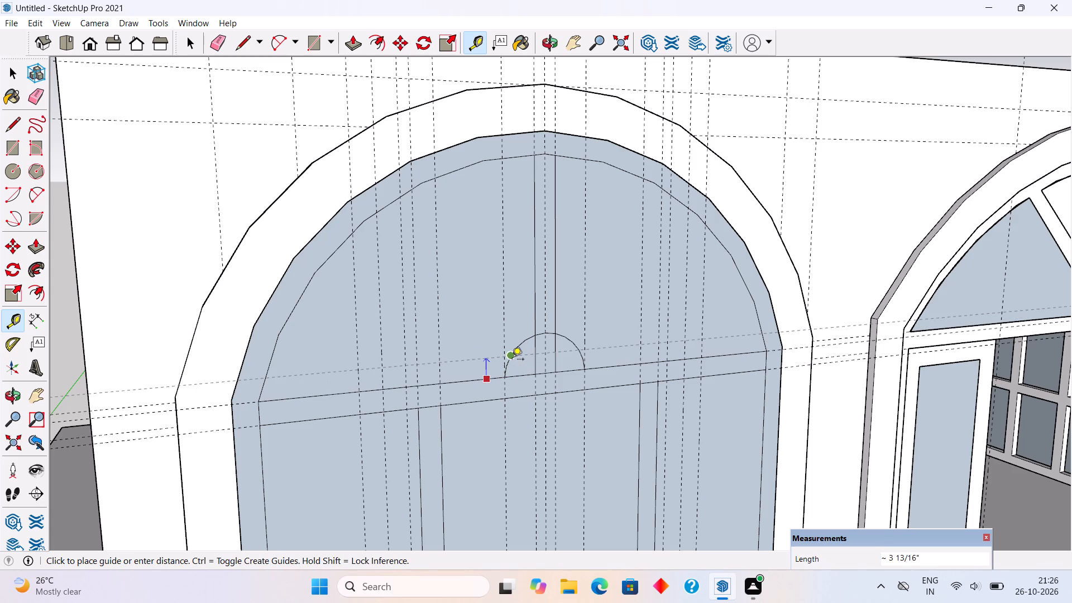
{"action": "type", "text": "2\""}
{"action": "key", "text": "Return"}
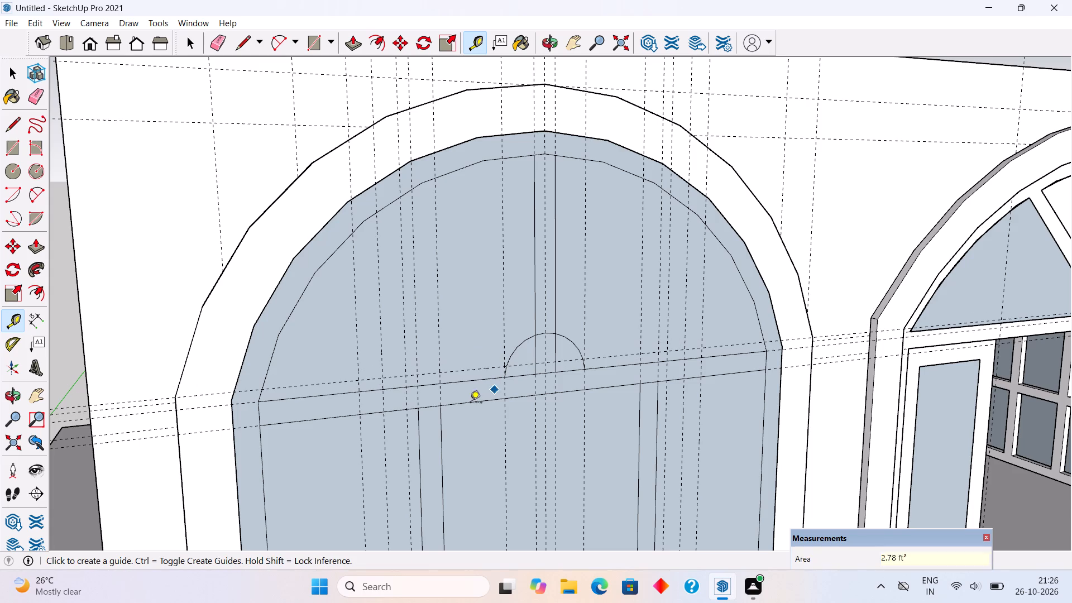
{"action": "left_click", "coordinate": [472, 381]}
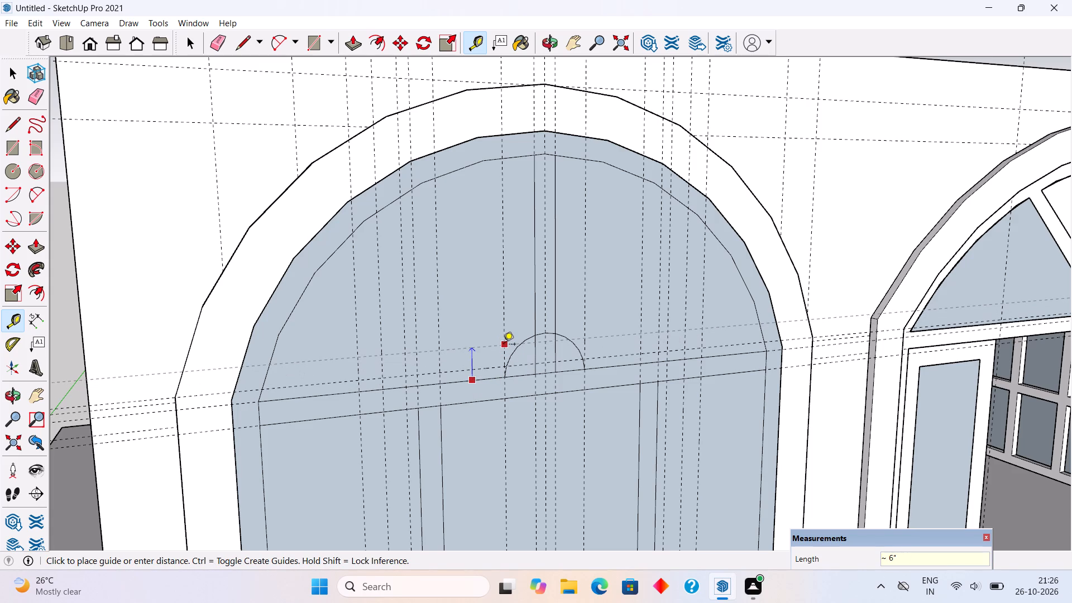
{"action": "type", "text": "6\""}
{"action": "key", "text": "Return"}
Draw both edge lines of the diagonal bar farther from the finished window, from the inner arch at the paired guides to the small arc at the 2" and 6" guides.
{"action": "key", "text": "l"}
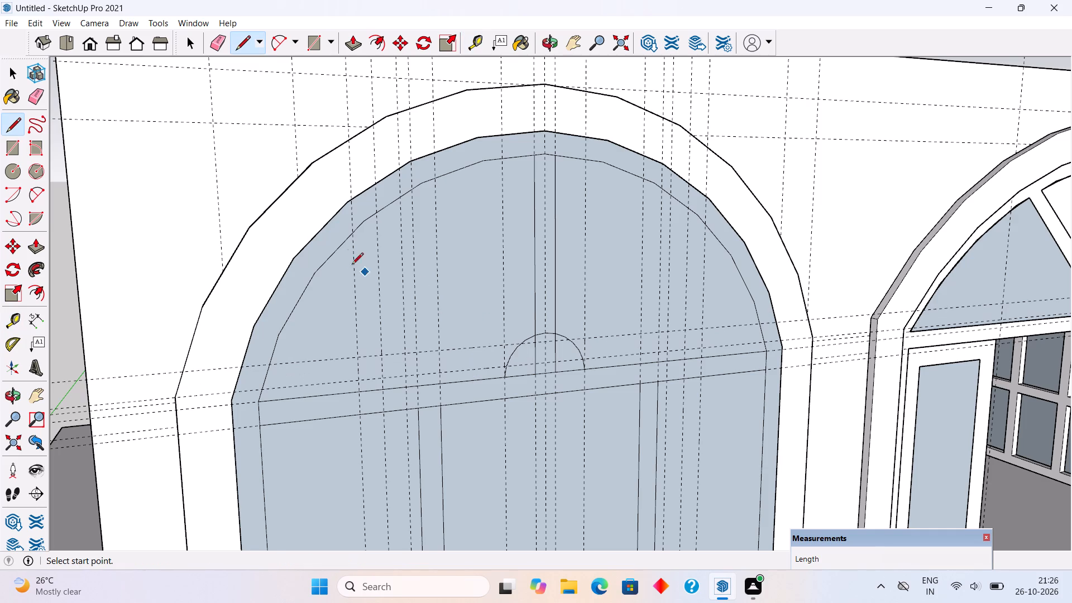
{"action": "left_click", "coordinate": [355, 238]}
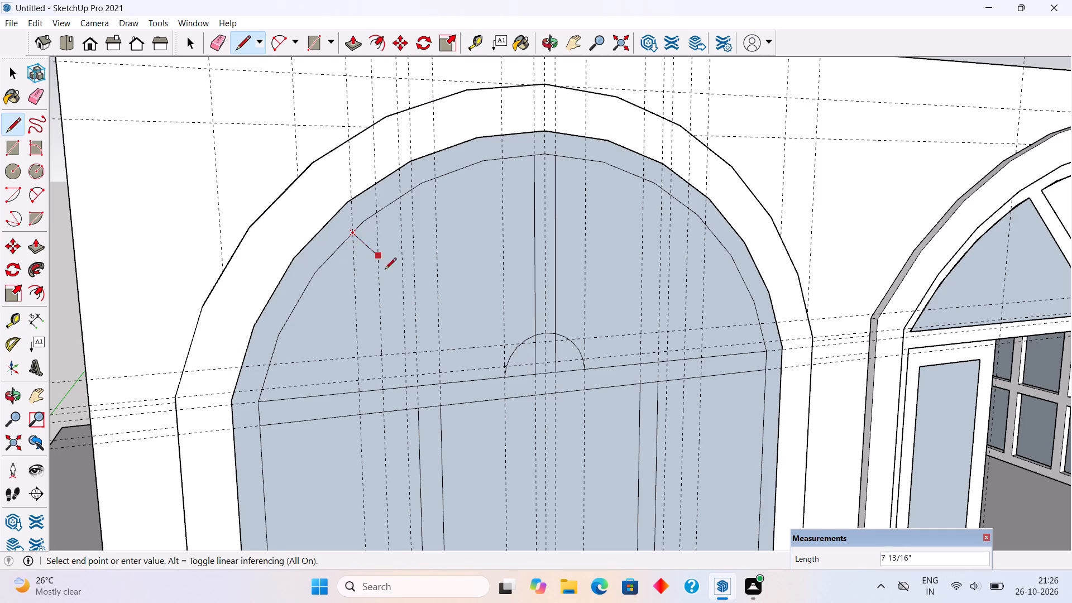
{"action": "scroll", "coordinate": [505, 370], "scroll_direction": "up", "scroll_amount": 13}
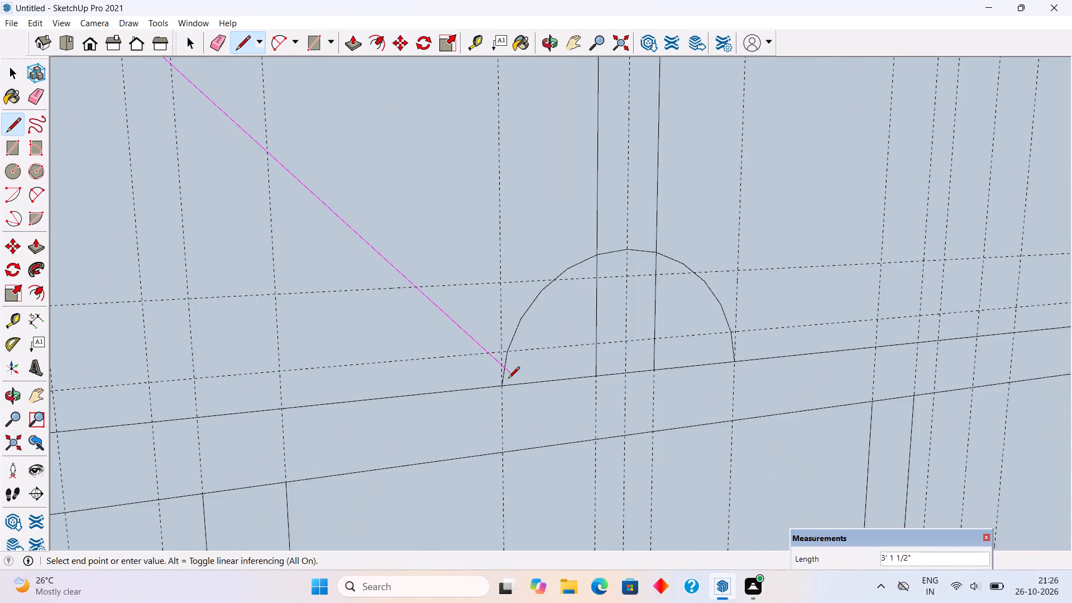
{"action": "scroll", "coordinate": [508, 379], "scroll_direction": "up", "scroll_amount": 9}
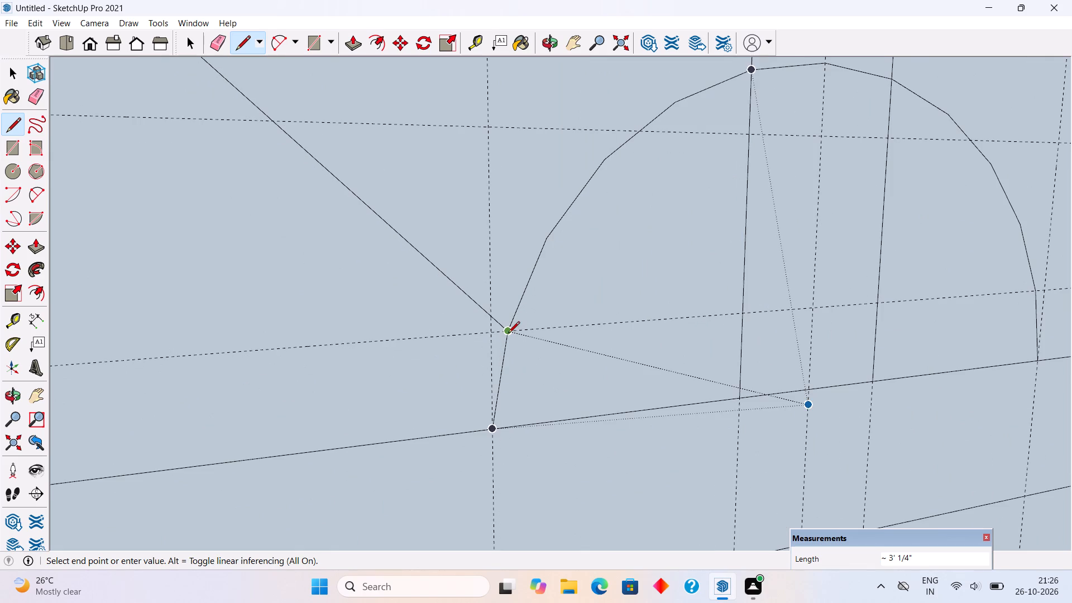
{"action": "left_click", "coordinate": [508, 334]}
{"action": "scroll", "coordinate": [515, 471], "scroll_direction": "down", "scroll_amount": 17}
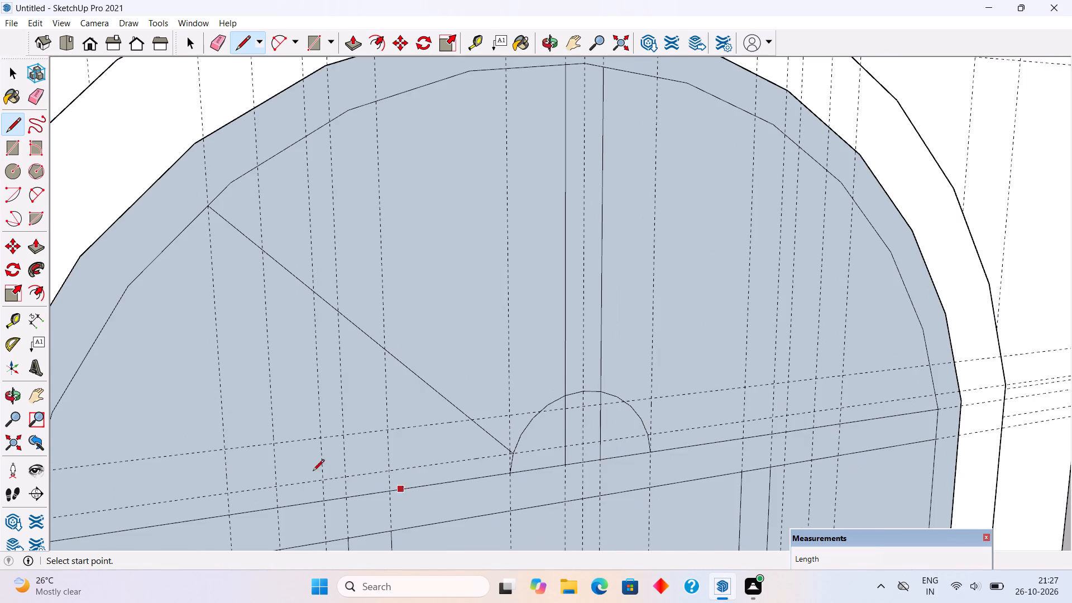
{"action": "left_click", "coordinate": [257, 169]}
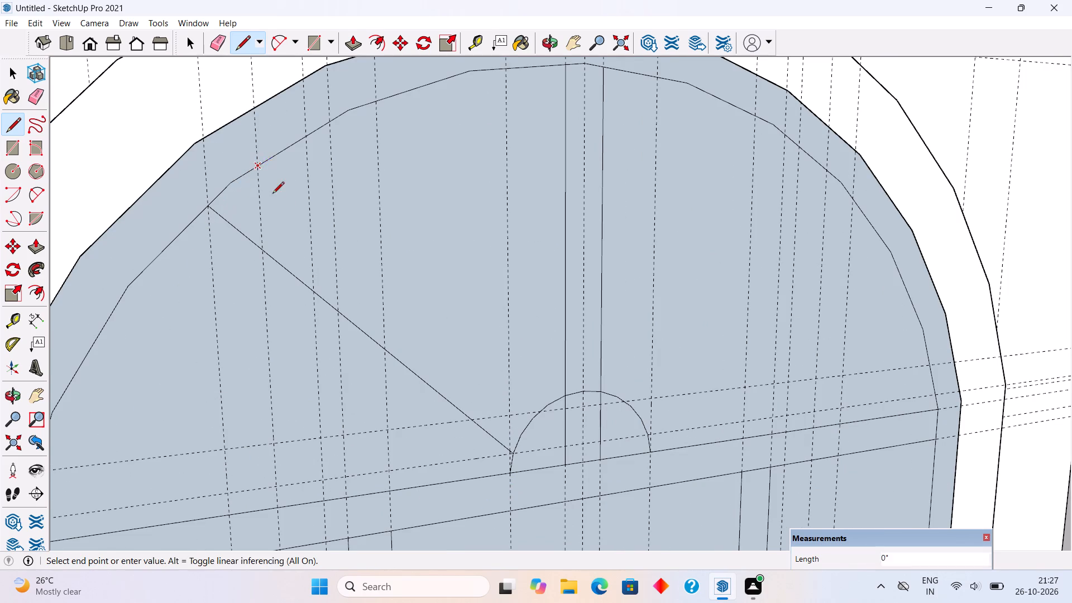
{"action": "scroll", "coordinate": [551, 424], "scroll_direction": "up", "scroll_amount": 8}
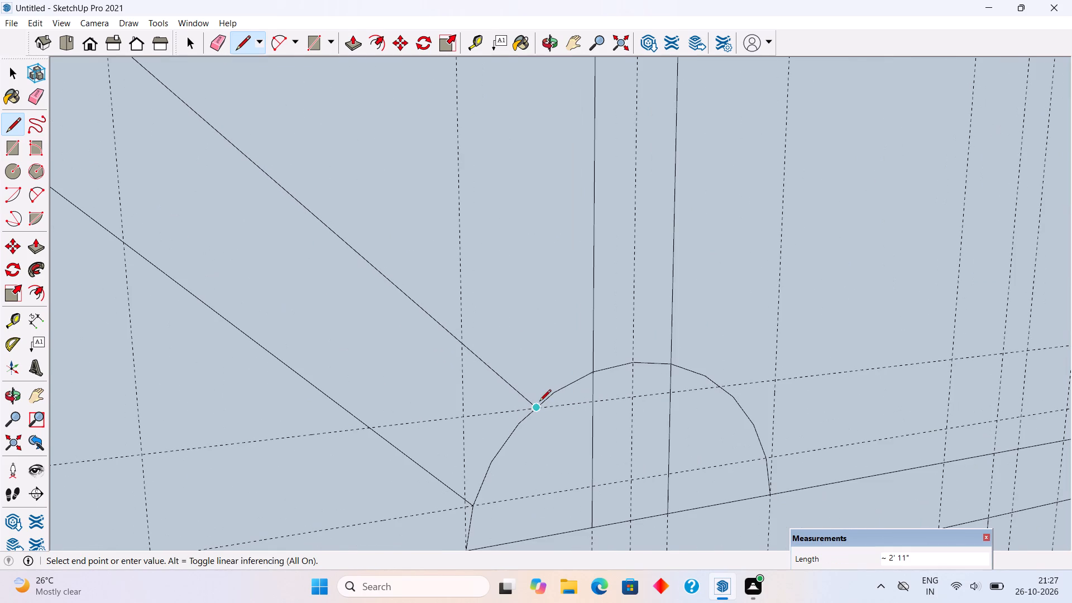
{"action": "left_click", "coordinate": [539, 407]}
Draw both edge lines of the diagonal bar nearest the finished window, from the inner arch at the paired guides to the small arc's 2" and 6" guide crossings.
{"action": "scroll", "coordinate": [436, 557], "scroll_direction": "down", "scroll_amount": 5}
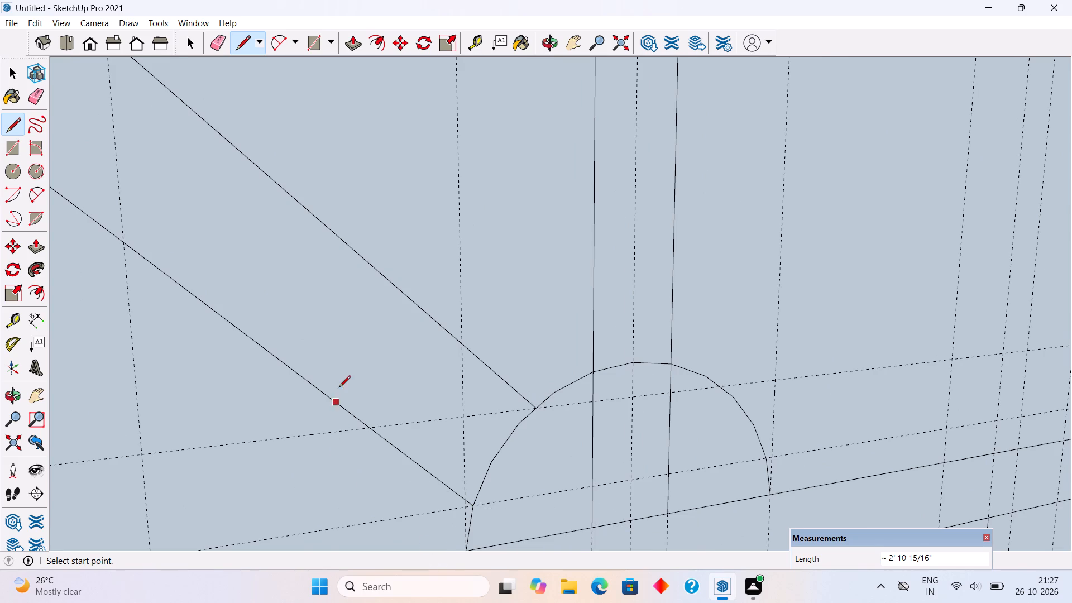
{"action": "scroll", "coordinate": [339, 388], "scroll_direction": "down", "scroll_amount": 14}
{"action": "scroll", "coordinate": [592, 410], "scroll_direction": "up", "scroll_amount": 5}
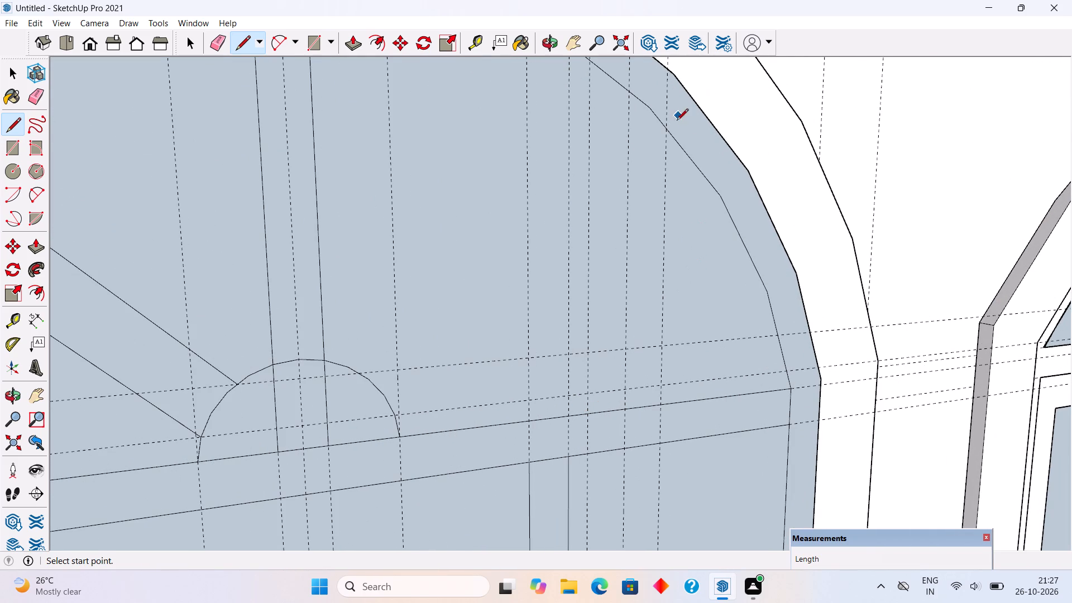
{"action": "left_click", "coordinate": [666, 129]}
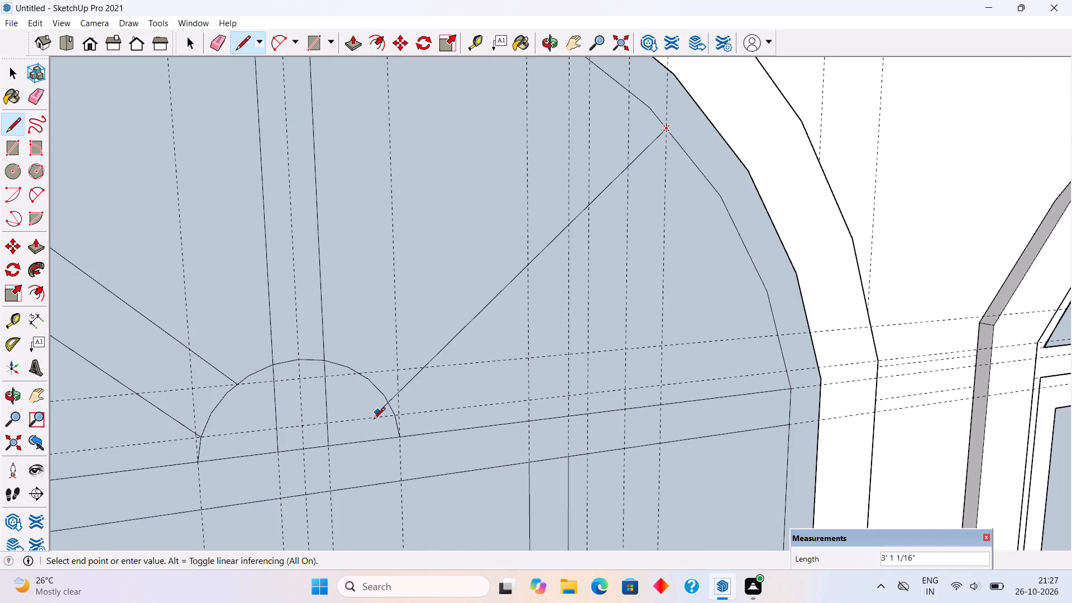
{"action": "scroll", "coordinate": [386, 422], "scroll_direction": "up", "scroll_amount": 12}
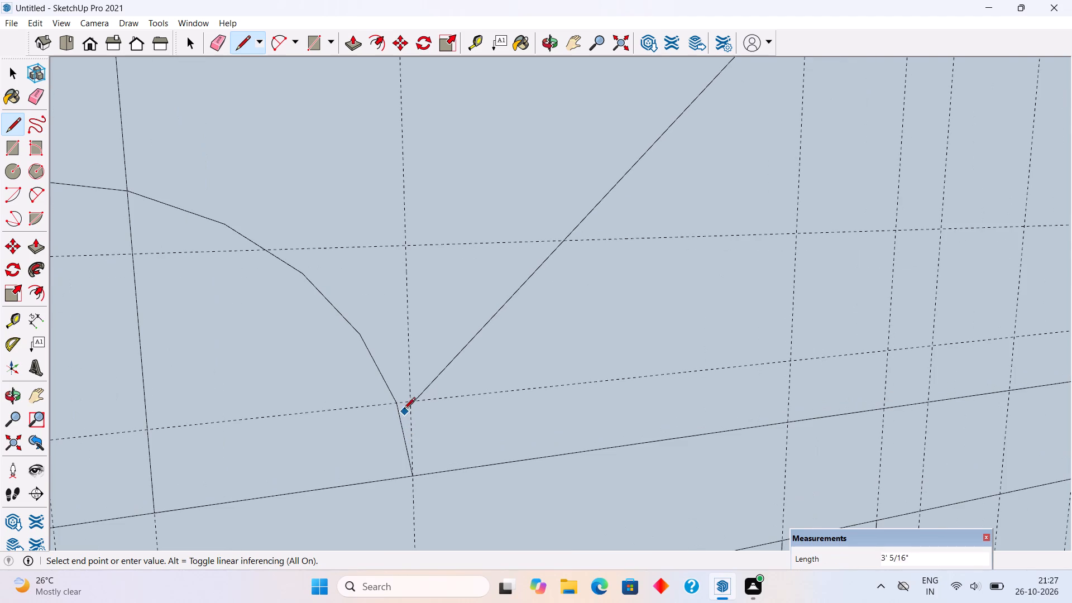
{"action": "left_click", "coordinate": [401, 406]}
{"action": "scroll", "coordinate": [382, 422], "scroll_direction": "down", "scroll_amount": 10}
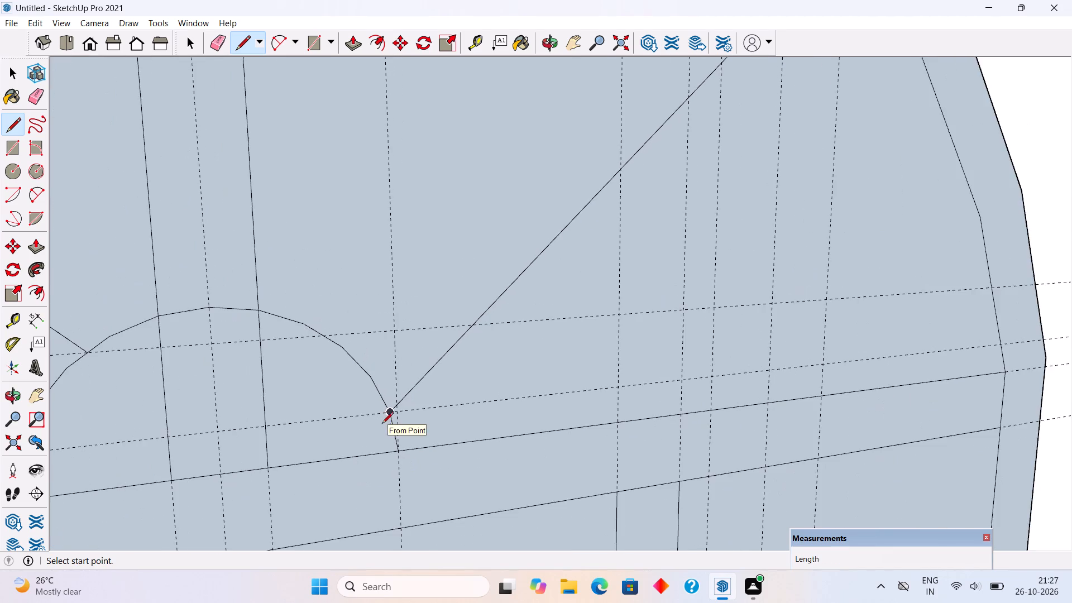
{"action": "scroll", "coordinate": [382, 424], "scroll_direction": "down", "scroll_amount": 5}
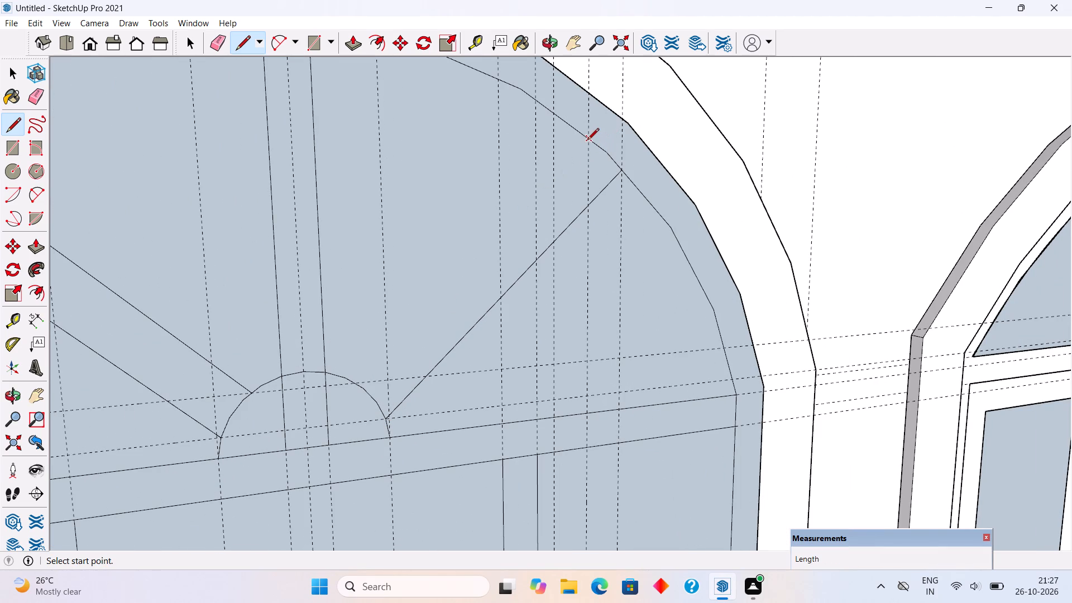
{"action": "left_click", "coordinate": [587, 140]}
{"action": "scroll", "coordinate": [353, 382], "scroll_direction": "up", "scroll_amount": 8}
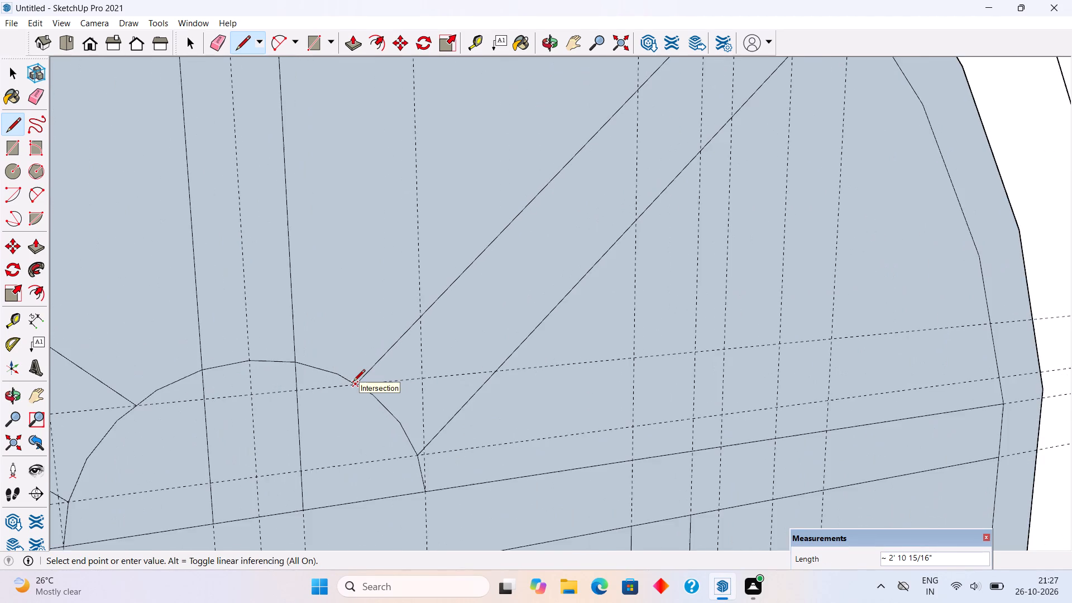
{"action": "left_click", "coordinate": [353, 382]}
{"action": "scroll", "coordinate": [353, 382], "scroll_direction": "down", "scroll_amount": 6}
{"action": "scroll", "coordinate": [414, 372], "scroll_direction": "down", "scroll_amount": 7}
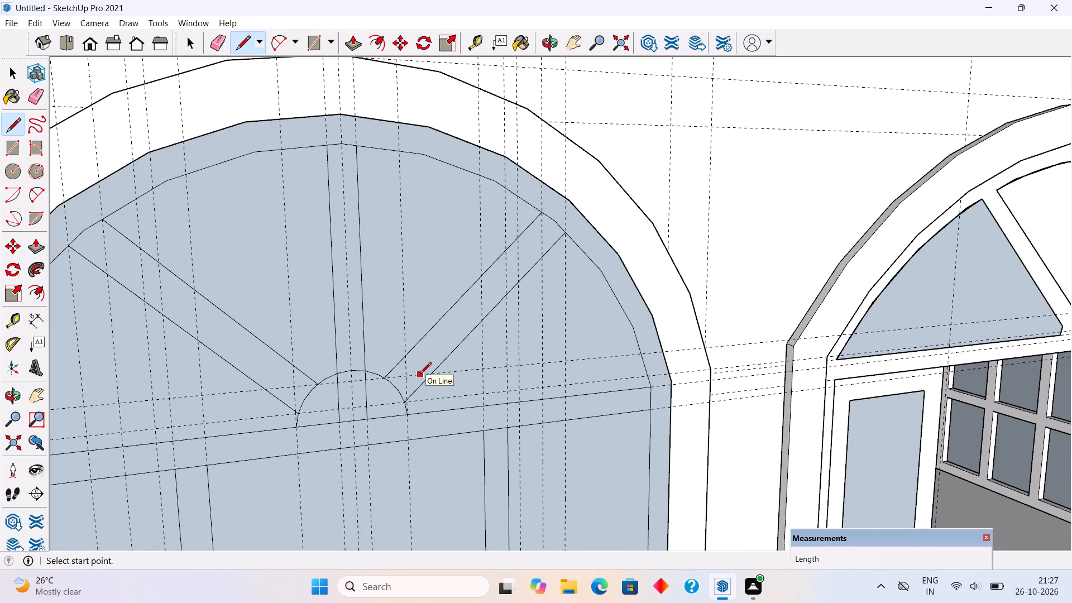
Erase the inner arch segments crossing the upper ends of the centre mullion and both diagonal bars in the second window's fanlight.
{"action": "key", "text": "space"}
{"action": "scroll", "coordinate": [420, 375], "scroll_direction": "down", "scroll_amount": 6}
{"action": "middle_click_drag", "start_coordinate": [508, 272], "coordinate": [417, 245]}
{"action": "scroll", "coordinate": [409, 246], "scroll_direction": "down", "scroll_amount": 1}
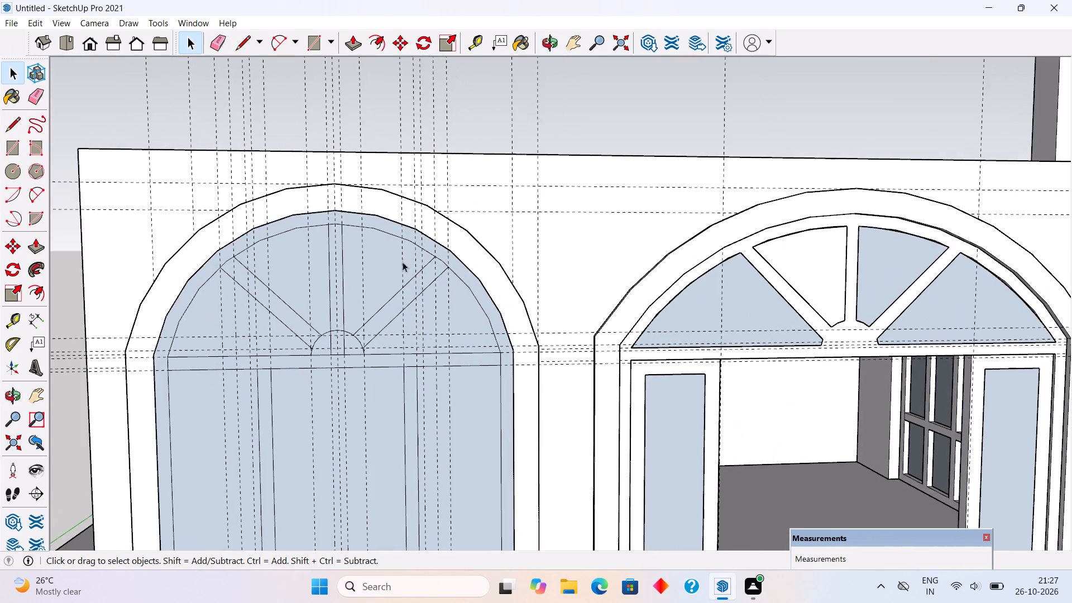
{"action": "scroll", "coordinate": [410, 318], "scroll_direction": "down", "scroll_amount": 5}
{"action": "middle_click_drag", "start_coordinate": [438, 302], "coordinate": [487, 304]}
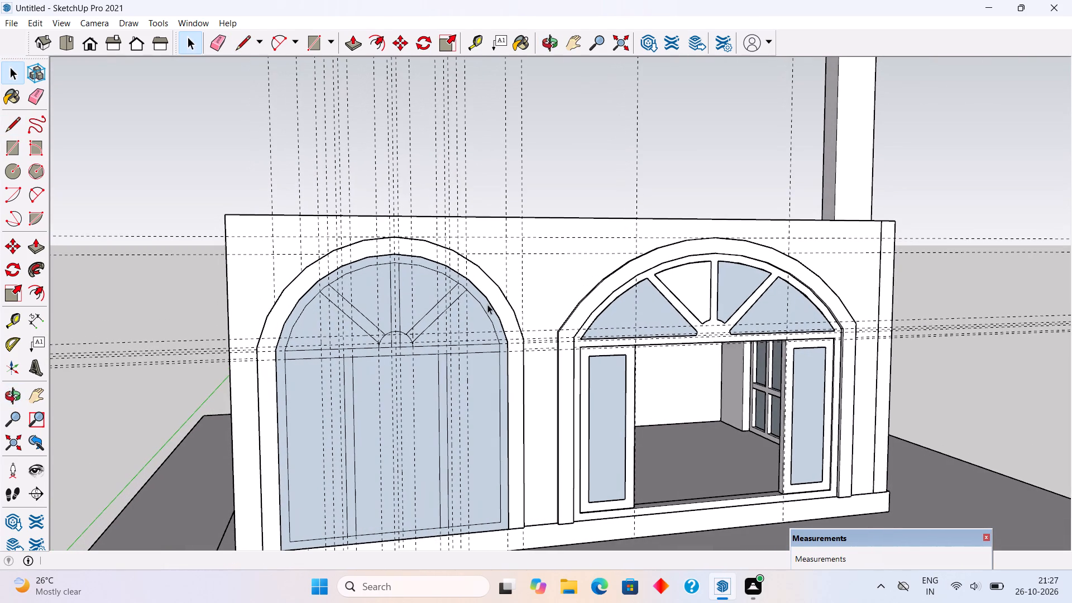
{"action": "key", "text": "e"}
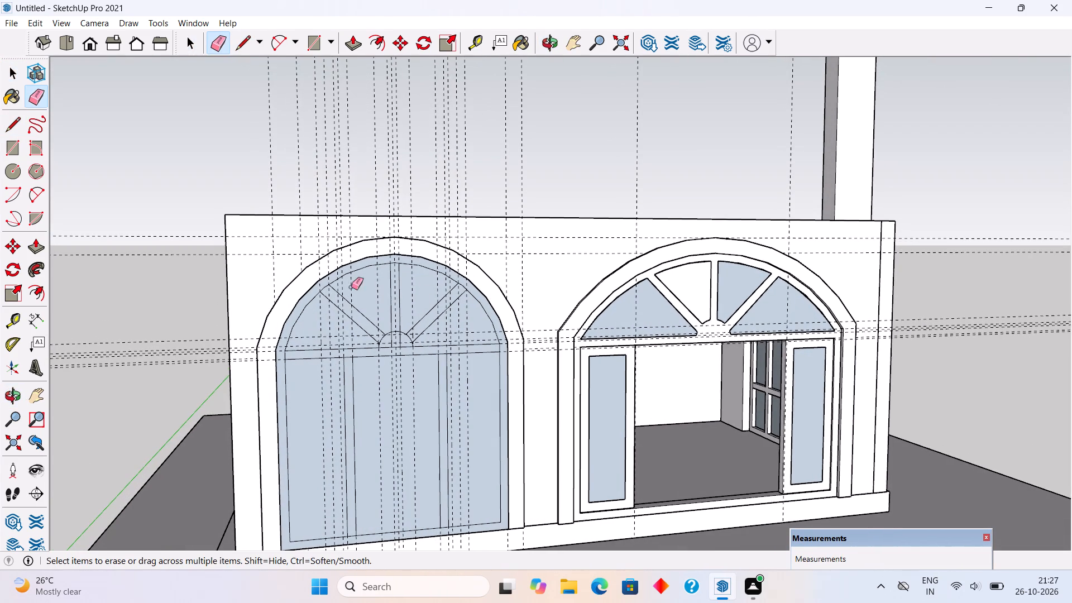
{"action": "scroll", "coordinate": [341, 287], "scroll_direction": "up", "scroll_amount": 8}
{"action": "left_click", "coordinate": [319, 286]}
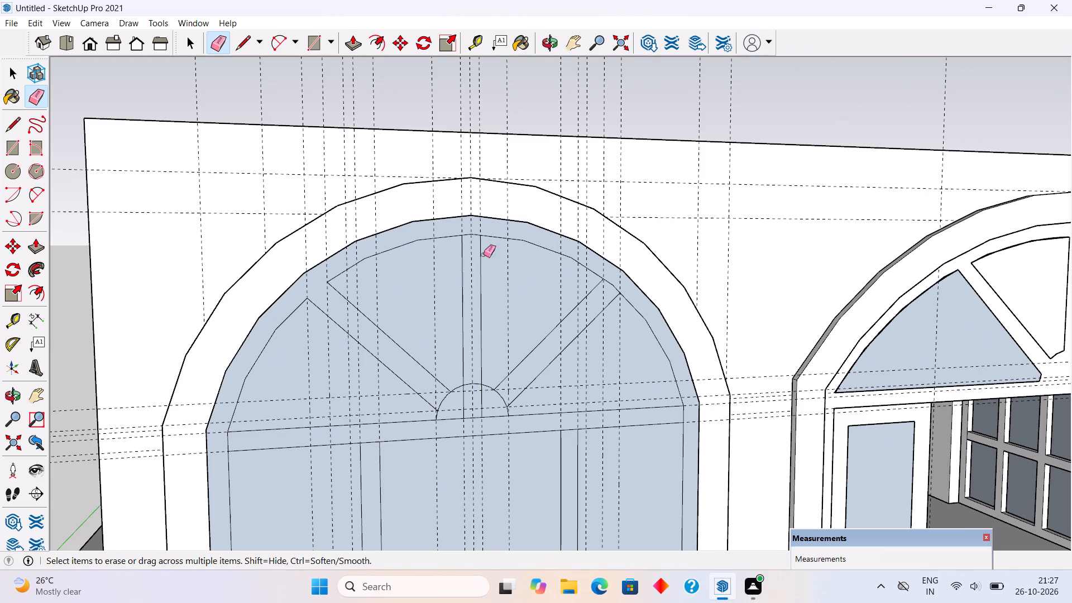
{"action": "left_click", "coordinate": [467, 234]}
{"action": "left_click", "coordinate": [610, 284]}
{"action": "scroll", "coordinate": [595, 251], "scroll_direction": "down", "scroll_amount": 2}
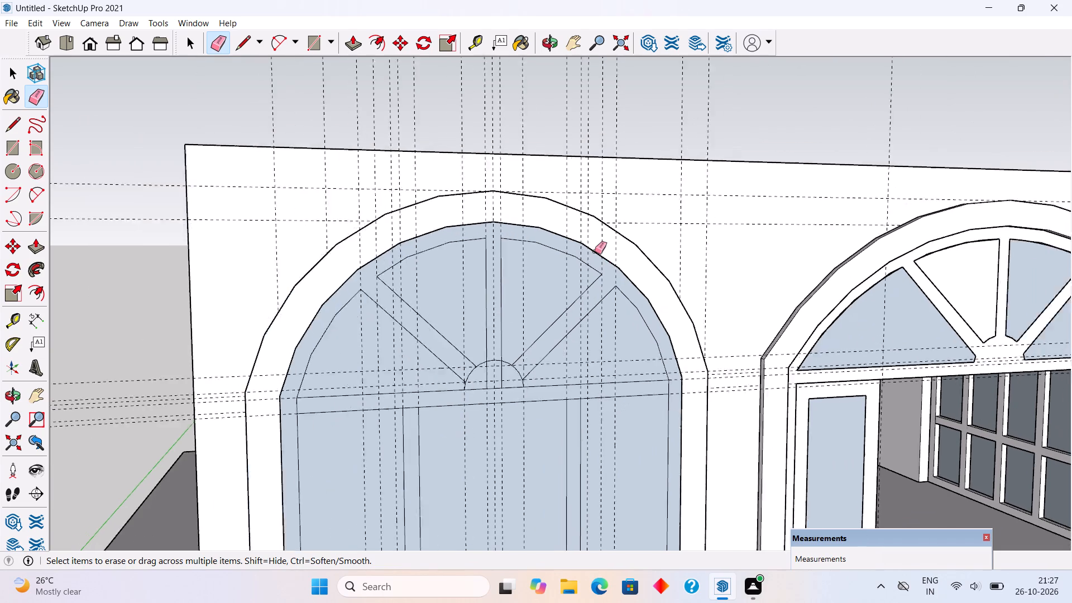
Erase the small arc's segments crossing the lower ends of the diagonal bar farther from the finished window and the centre mullion.
{"action": "scroll", "coordinate": [595, 251], "scroll_direction": "down", "scroll_amount": 2}
{"action": "scroll", "coordinate": [508, 350], "scroll_direction": "up", "scroll_amount": 5}
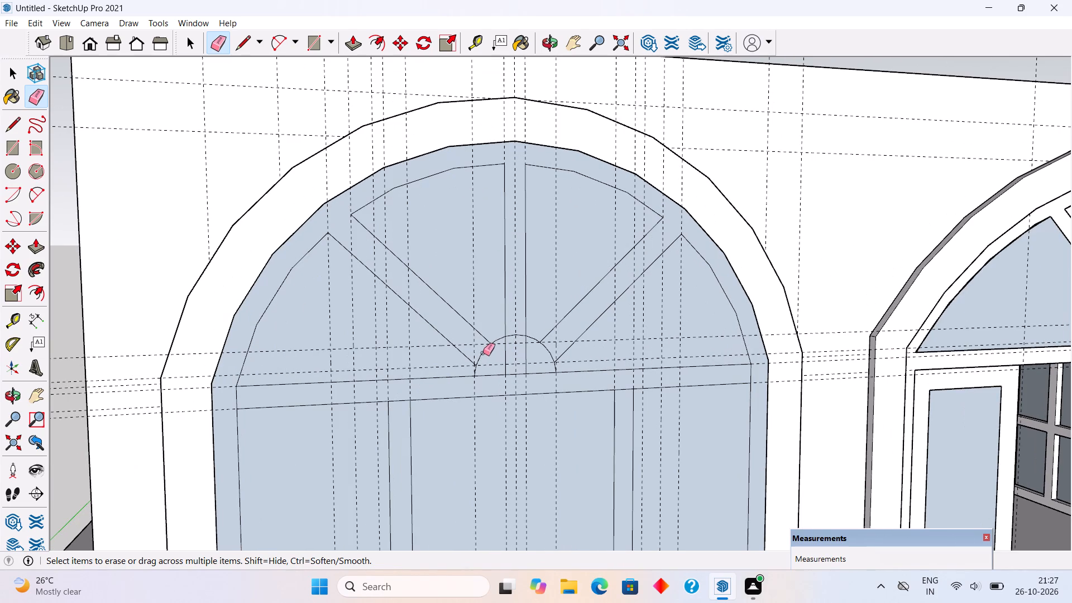
{"action": "left_click", "coordinate": [483, 353]}
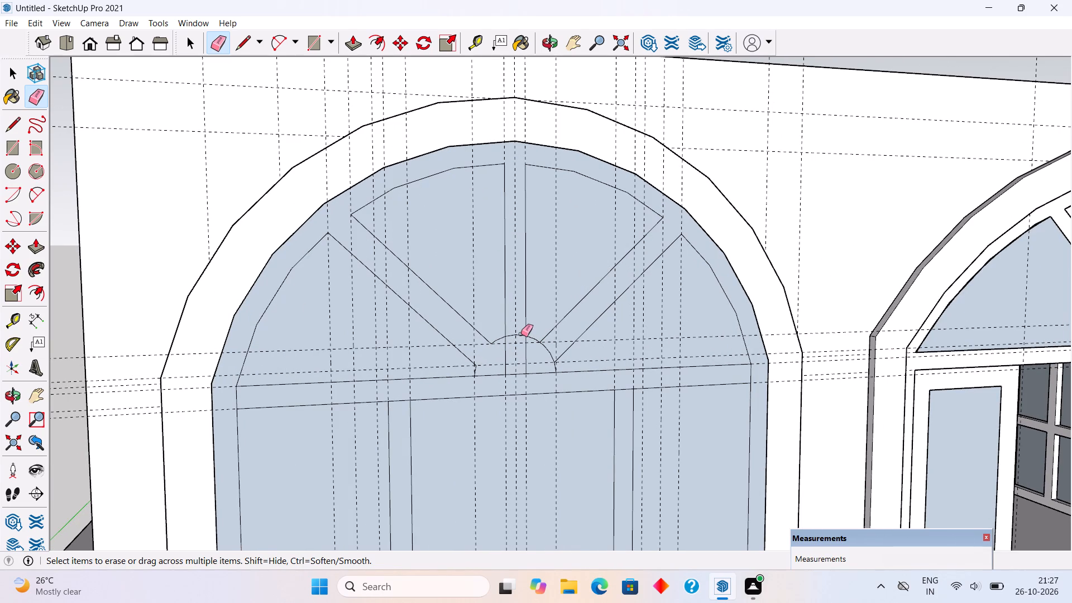
{"action": "left_click", "coordinate": [521, 336]}
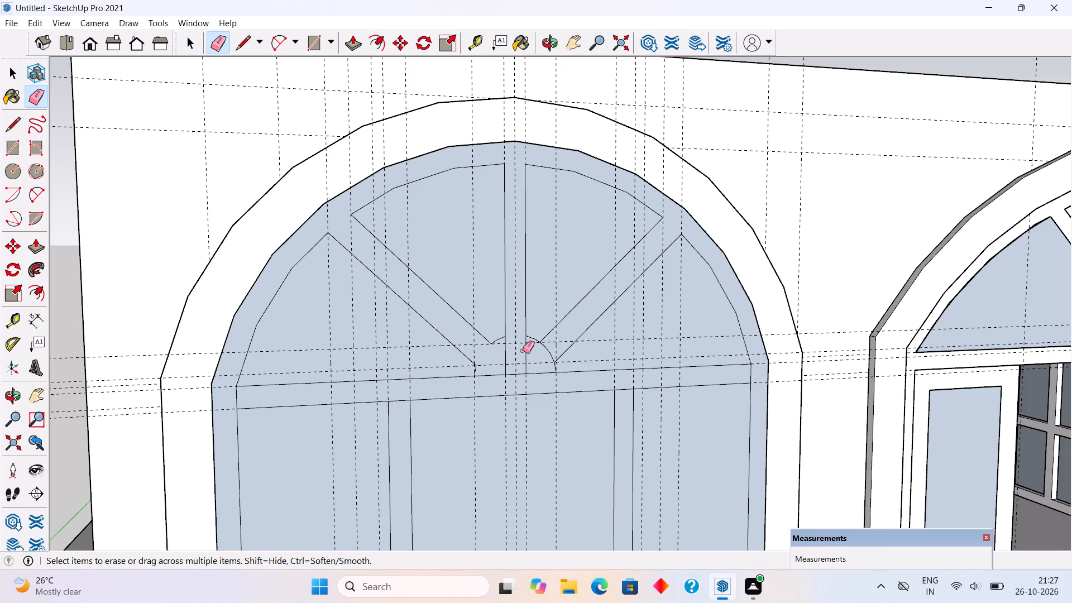
Erase both centre mullion edge lines inside the small arc and the transom's top edge beneath the arc.
{"action": "left_click", "coordinate": [527, 354]}
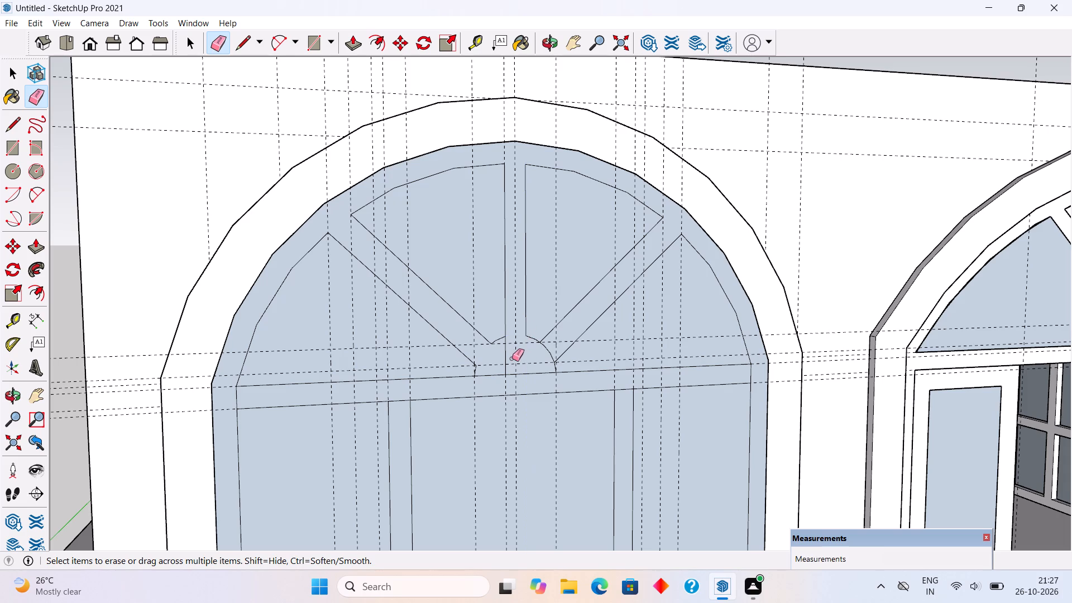
{"action": "left_click", "coordinate": [505, 361]}
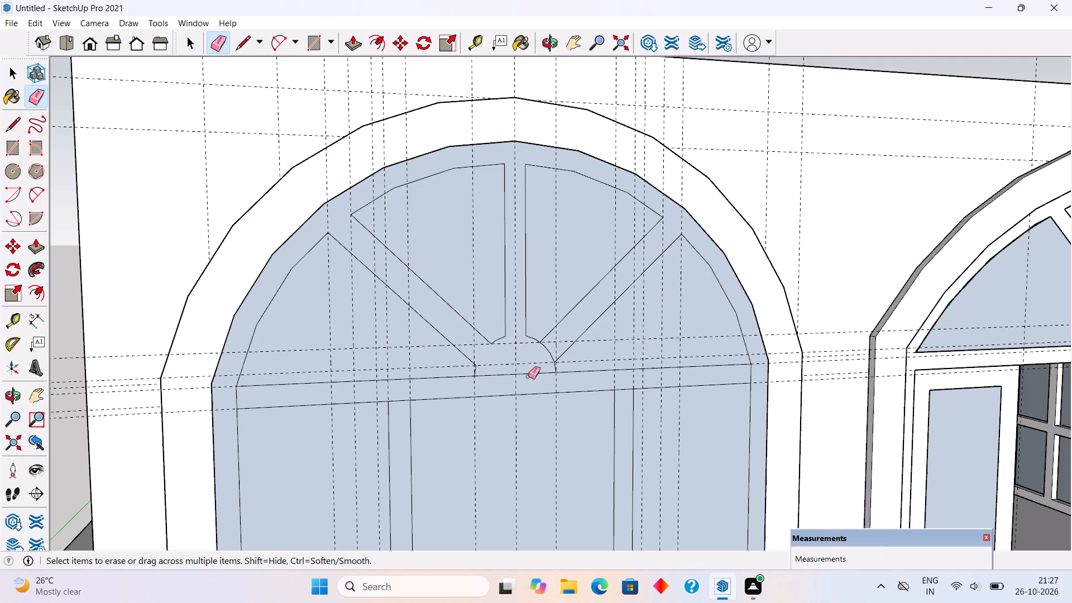
{"action": "scroll", "coordinate": [530, 388], "scroll_direction": "up", "scroll_amount": 4}
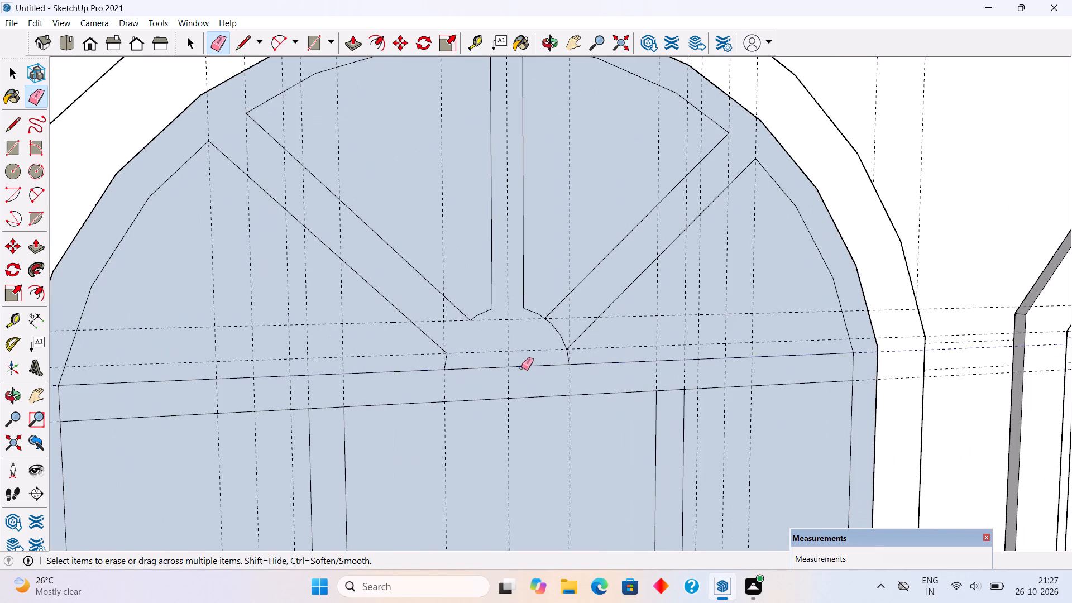
{"action": "left_click", "coordinate": [521, 367]}
{"action": "scroll", "coordinate": [521, 370], "scroll_direction": "down", "scroll_amount": 5}
{"action": "scroll", "coordinate": [299, 376], "scroll_direction": "down", "scroll_amount": 4}
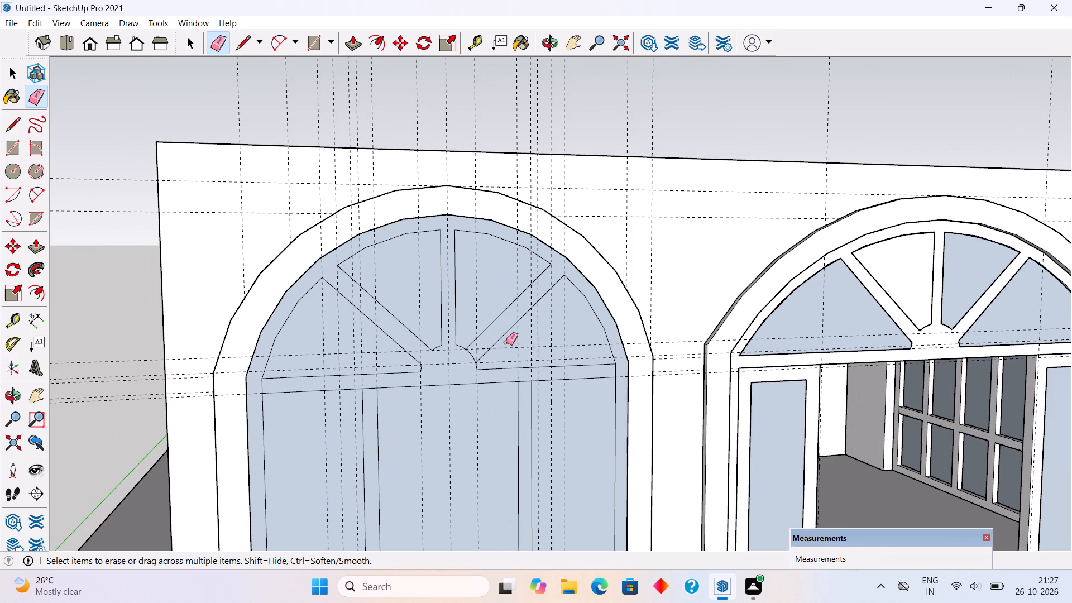
Erase the small arc segment crossing the lower end of the diagonal bar nearest the finished window and the inner frame edges at both transom ends.
{"action": "scroll", "coordinate": [508, 342], "scroll_direction": "up", "scroll_amount": 1}
{"action": "left_click", "coordinate": [467, 356]}
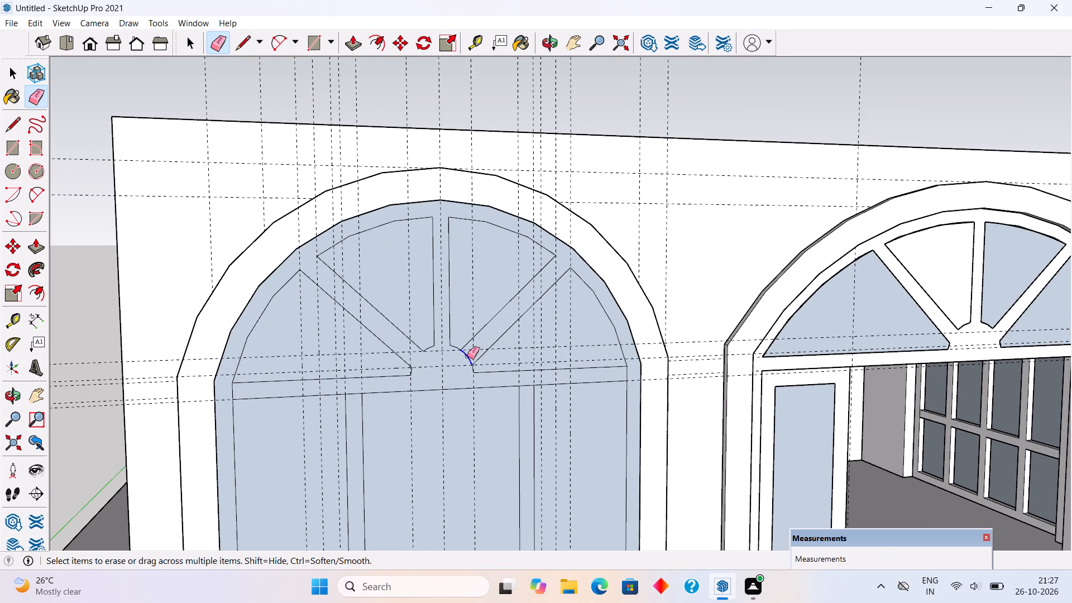
{"action": "left_click", "coordinate": [626, 374]}
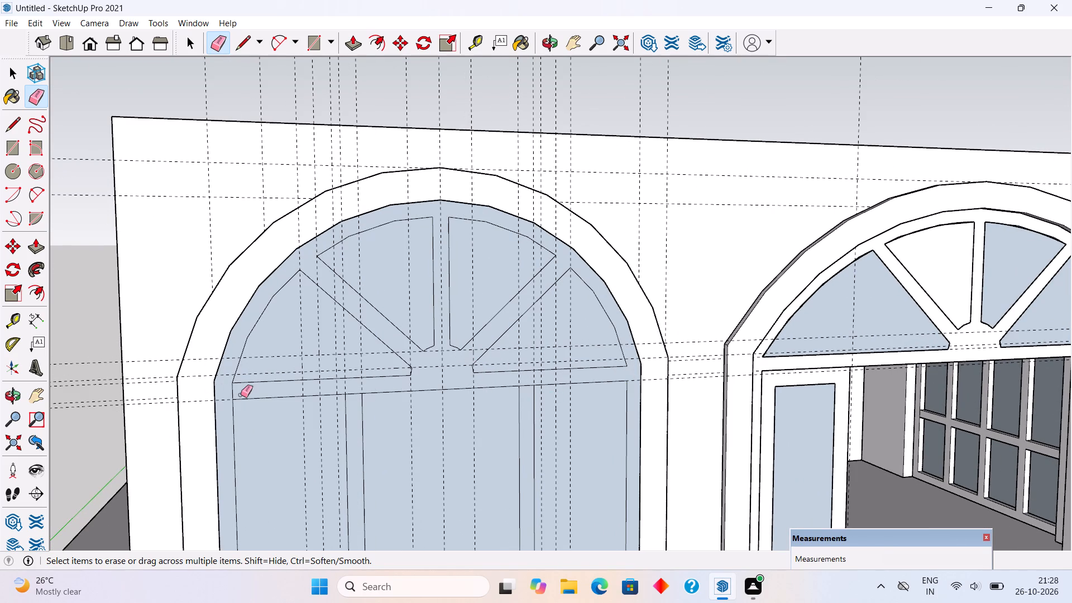
{"action": "left_click", "coordinate": [232, 393]}
Erase the short edge segments crossing both mullions at the transom's underside and at the bottom rail's top edge.
{"action": "scroll", "coordinate": [409, 241], "scroll_direction": "down", "scroll_amount": 8}
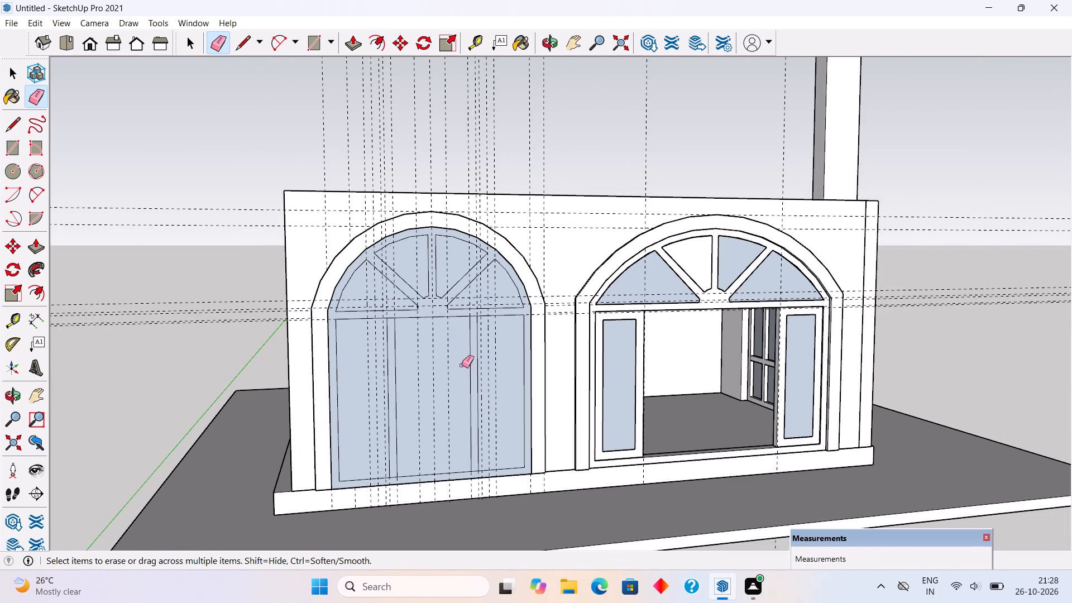
{"action": "scroll", "coordinate": [482, 326], "scroll_direction": "up", "scroll_amount": 8}
{"action": "left_click", "coordinate": [470, 314]}
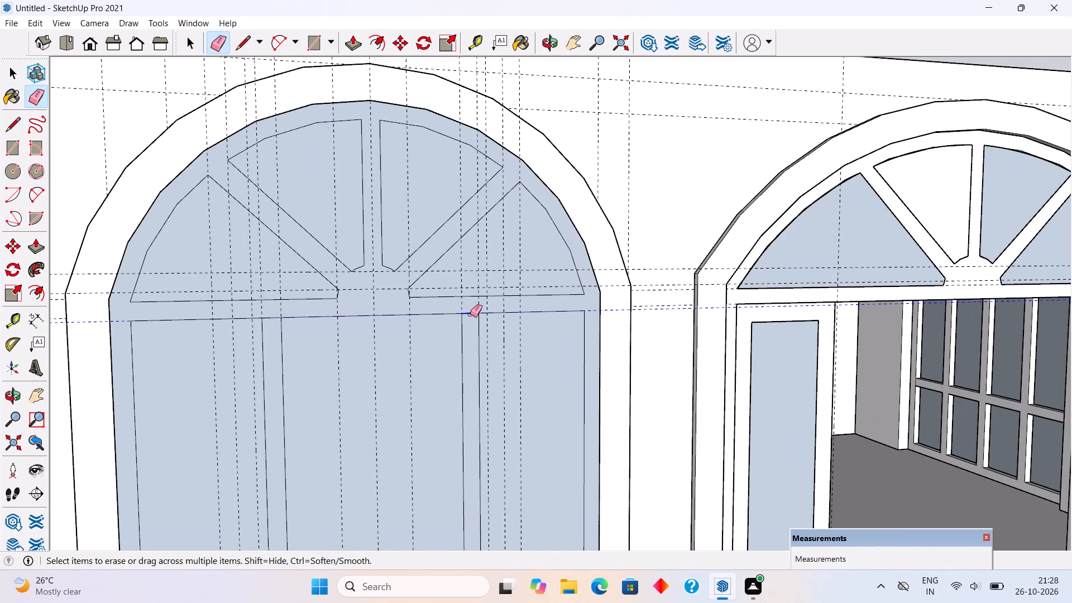
{"action": "left_click", "coordinate": [267, 318]}
{"action": "scroll", "coordinate": [451, 280], "scroll_direction": "down", "scroll_amount": 8}
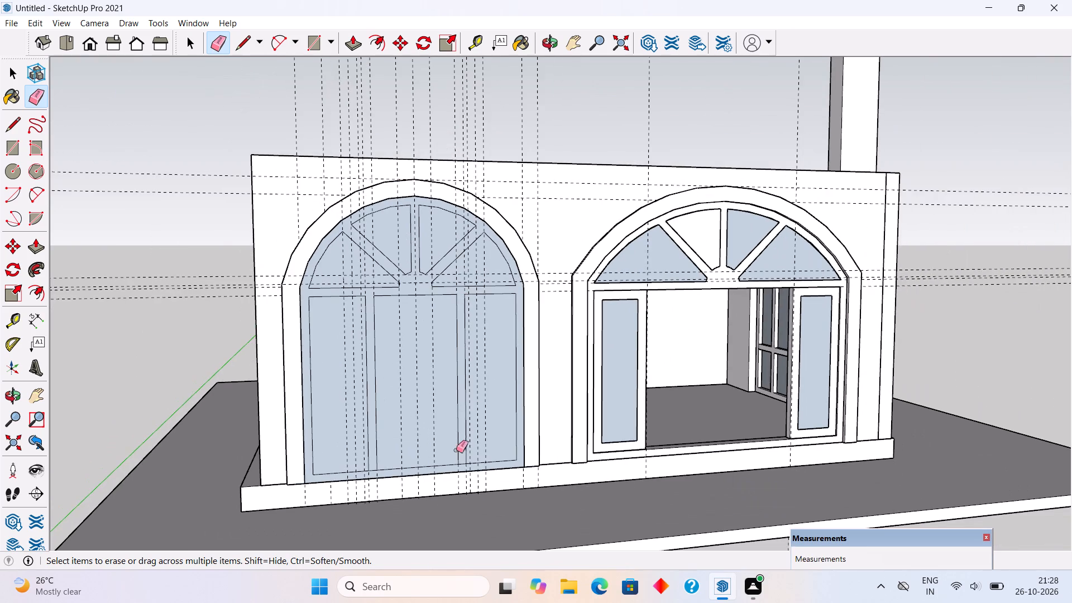
{"action": "scroll", "coordinate": [456, 457], "scroll_direction": "up", "scroll_amount": 8}
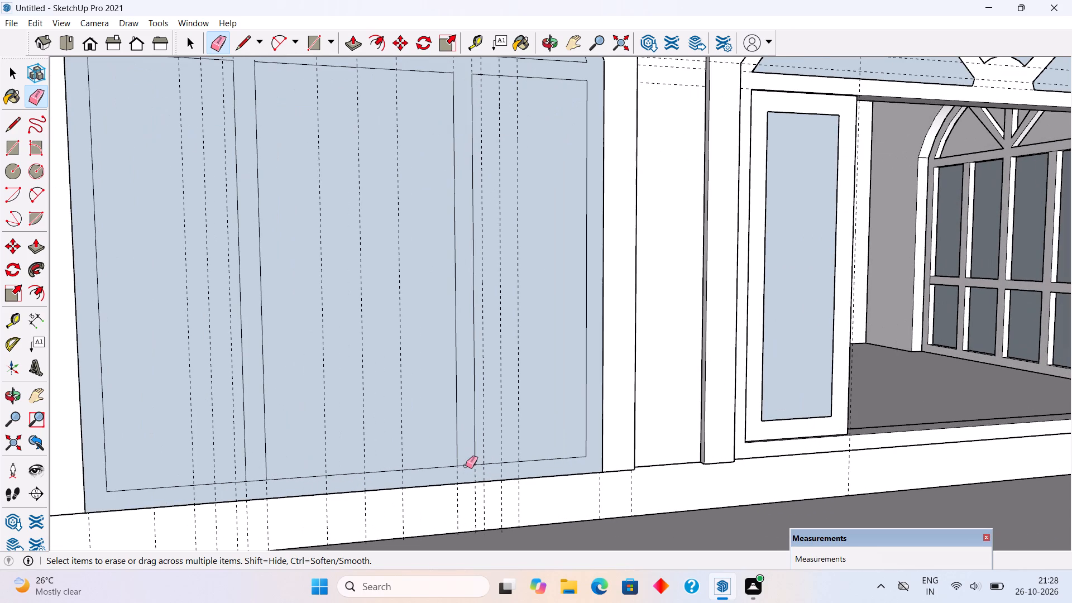
{"action": "left_click", "coordinate": [466, 465]}
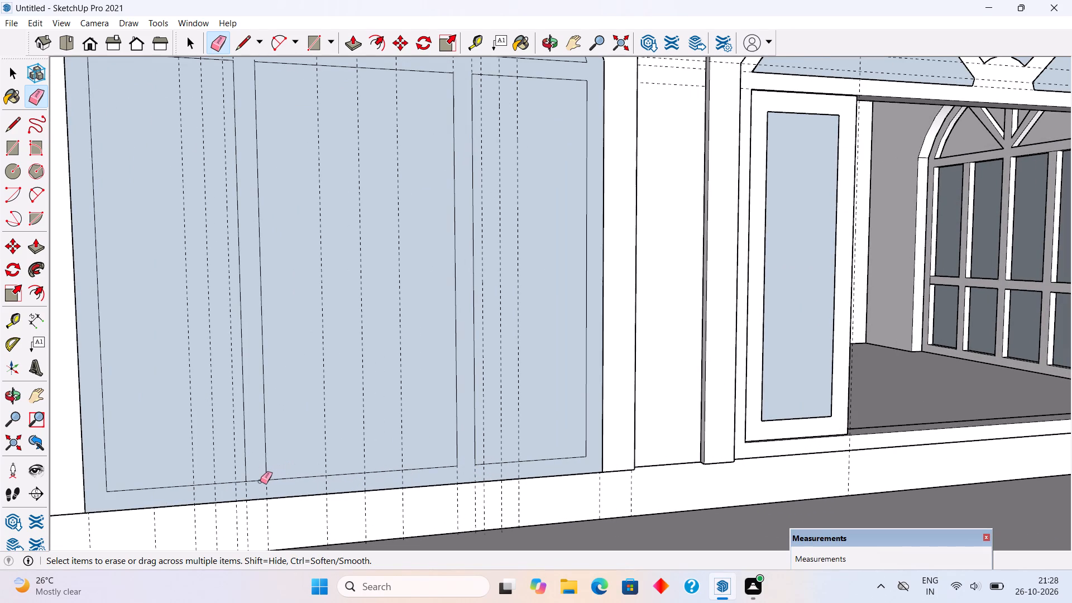
{"action": "left_click", "coordinate": [259, 480]}
{"action": "scroll", "coordinate": [264, 486], "scroll_direction": "down", "scroll_amount": 6}
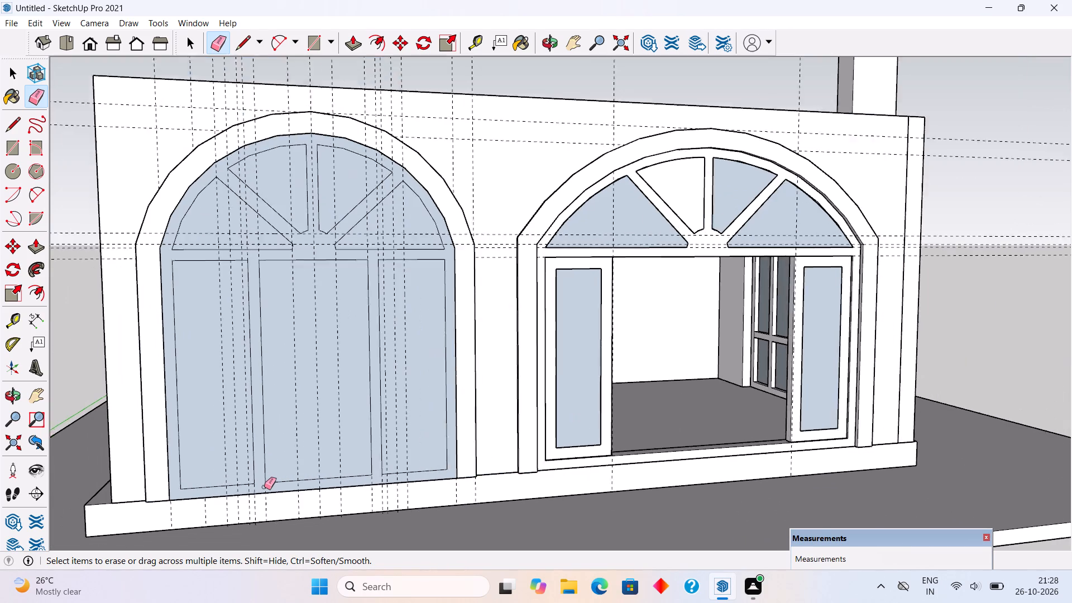
{"action": "scroll", "coordinate": [264, 487], "scroll_direction": "down", "scroll_amount": 2}
{"action": "key", "text": "space"}
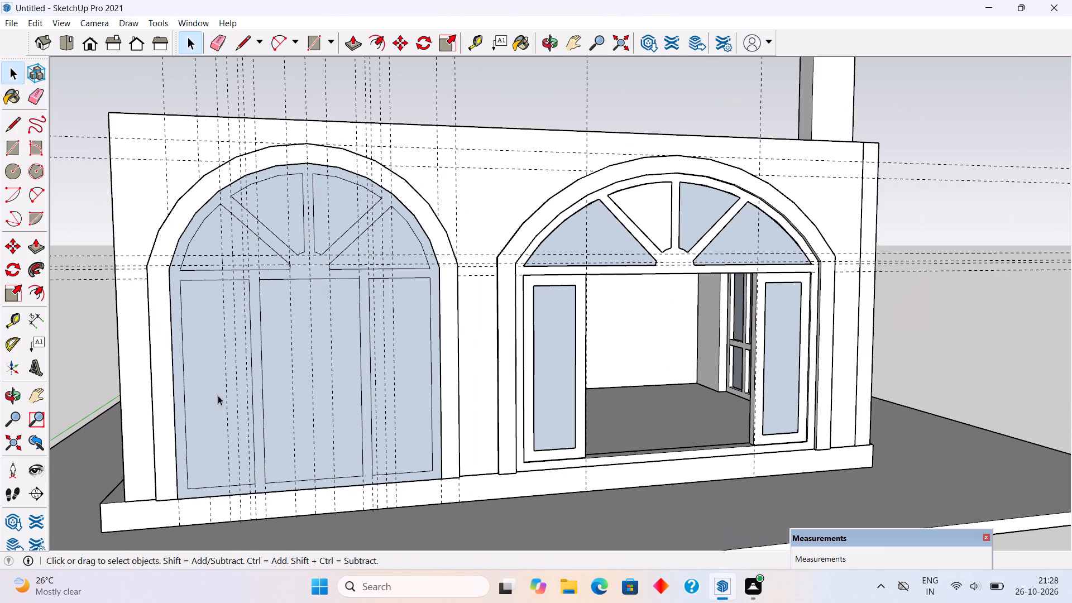
Place a horizontal guide 2.5' above the bottom rail's top edge and another 4" above that guide.
{"action": "middle_click_drag", "start_coordinate": [213, 428], "coordinate": [209, 443]}
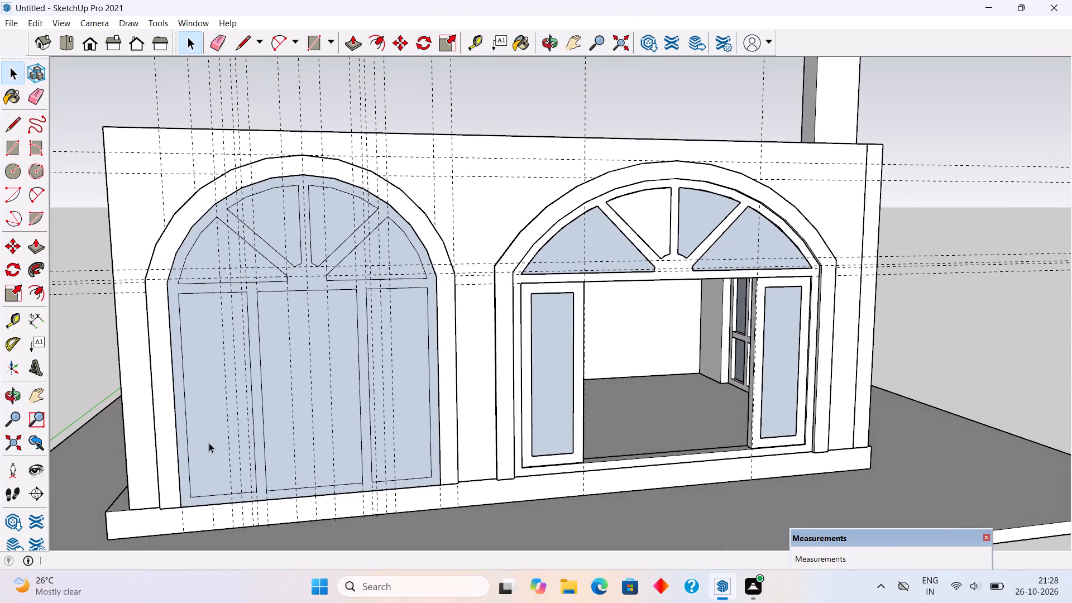
{"action": "key", "text": "t"}
{"action": "left_click", "coordinate": [213, 498]}
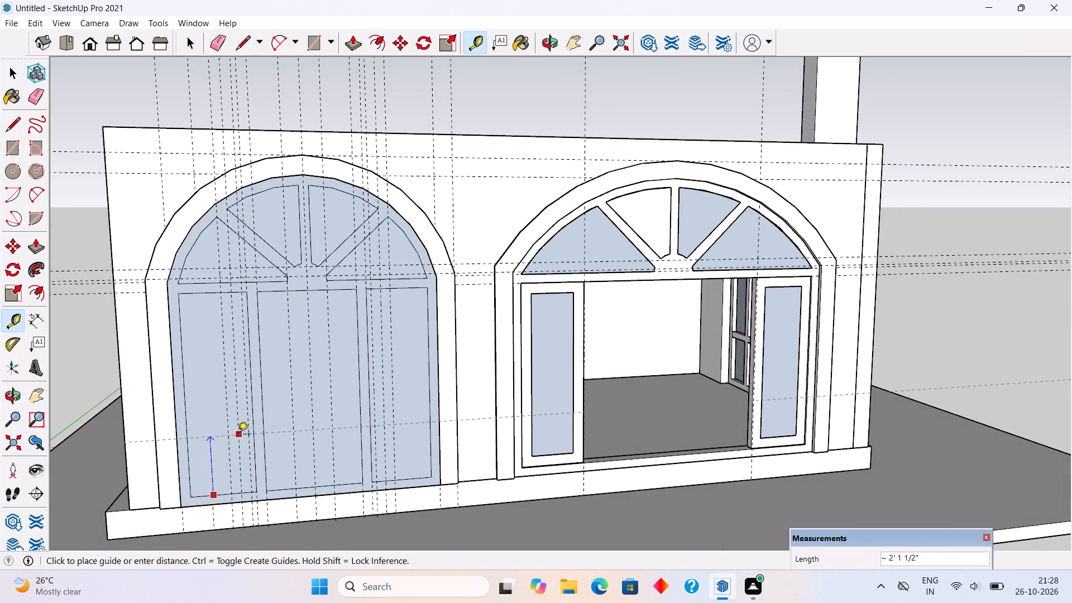
{"action": "type", "text": "2.5'"}
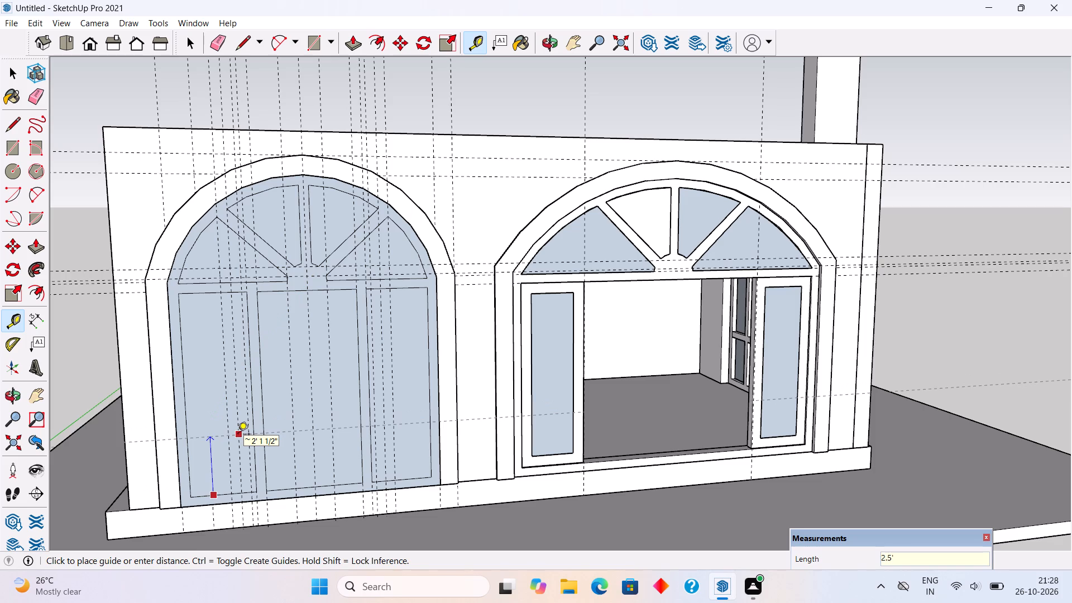
{"action": "key", "text": "Return"}
{"action": "left_click", "coordinate": [206, 428]}
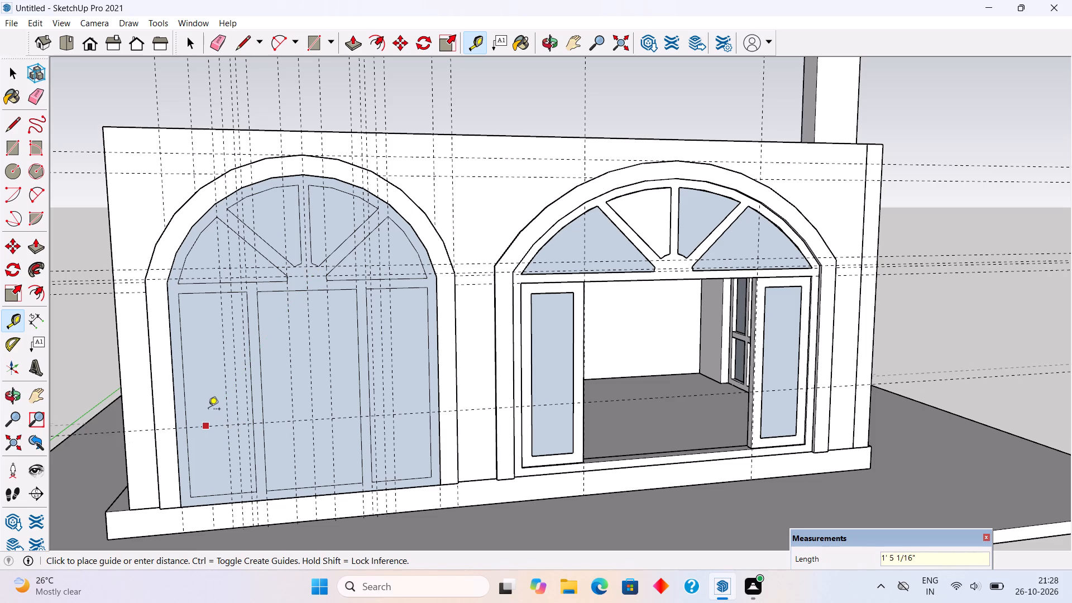
{"action": "type", "text": "4\""}
{"action": "key", "text": "Return"}
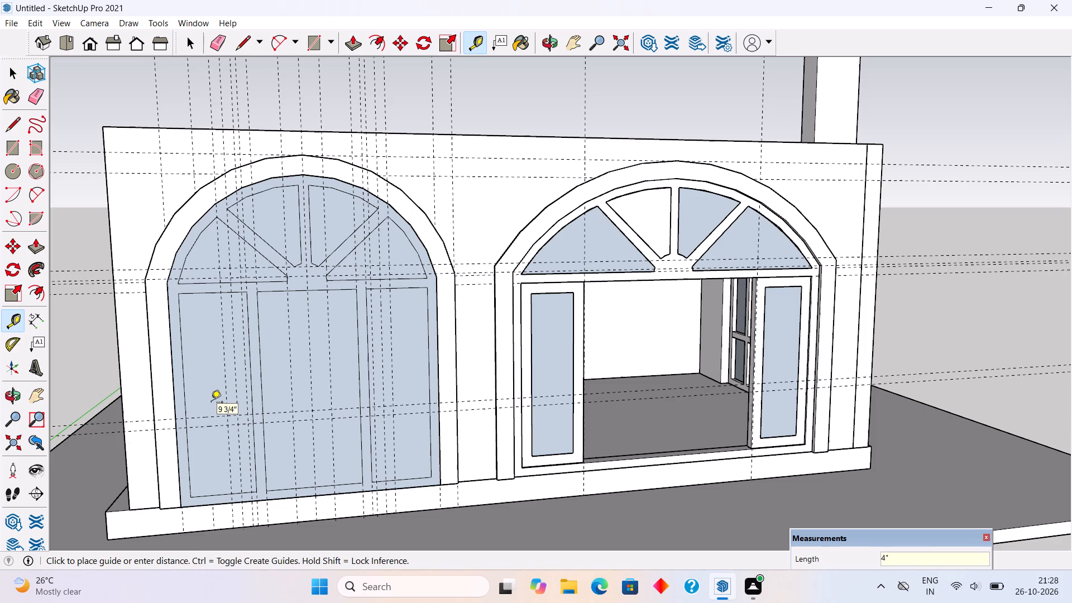
{"action": "key", "text": "space"}
Draw two horizontal crossbar edges along the new guides, each spanning 8' 4" between the inner frame edges.
{"action": "scroll", "coordinate": [194, 433], "scroll_direction": "up", "scroll_amount": 5}
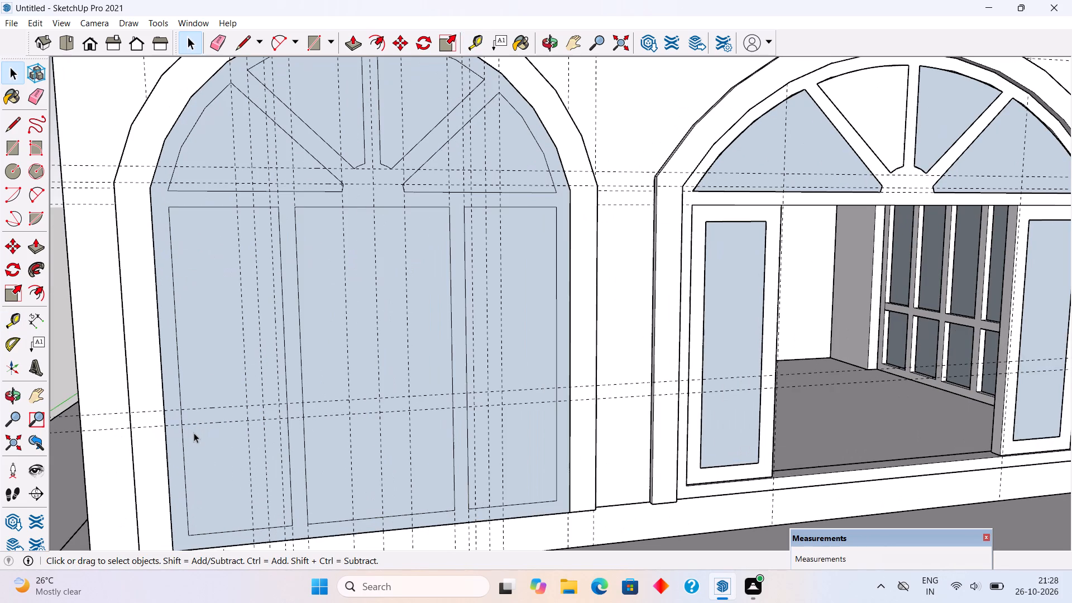
{"action": "key", "text": "l"}
{"action": "left_click", "coordinate": [182, 409]}
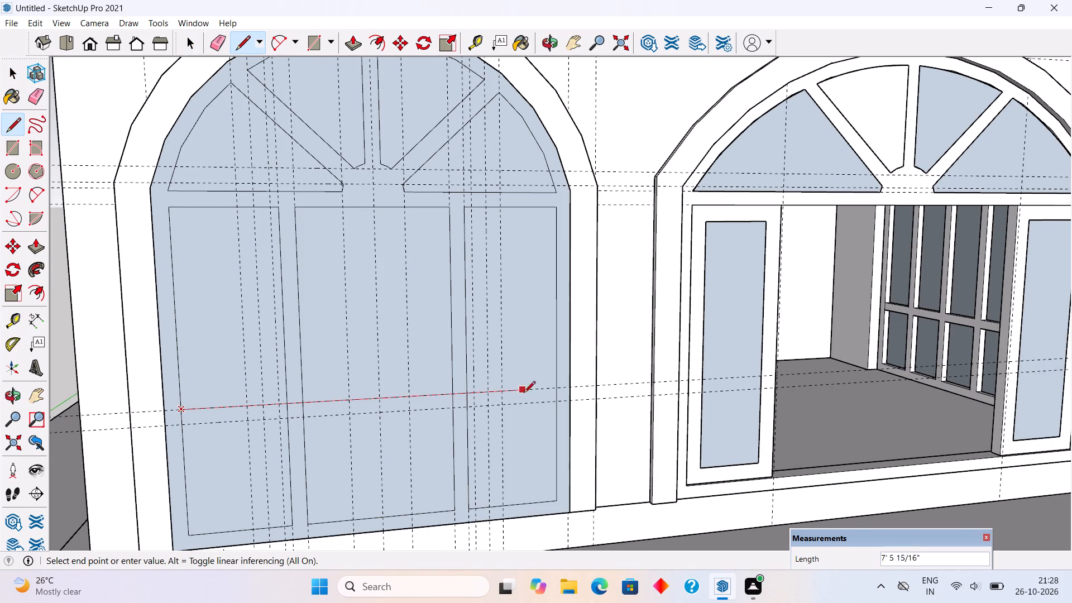
{"action": "left_click", "coordinate": [555, 390]}
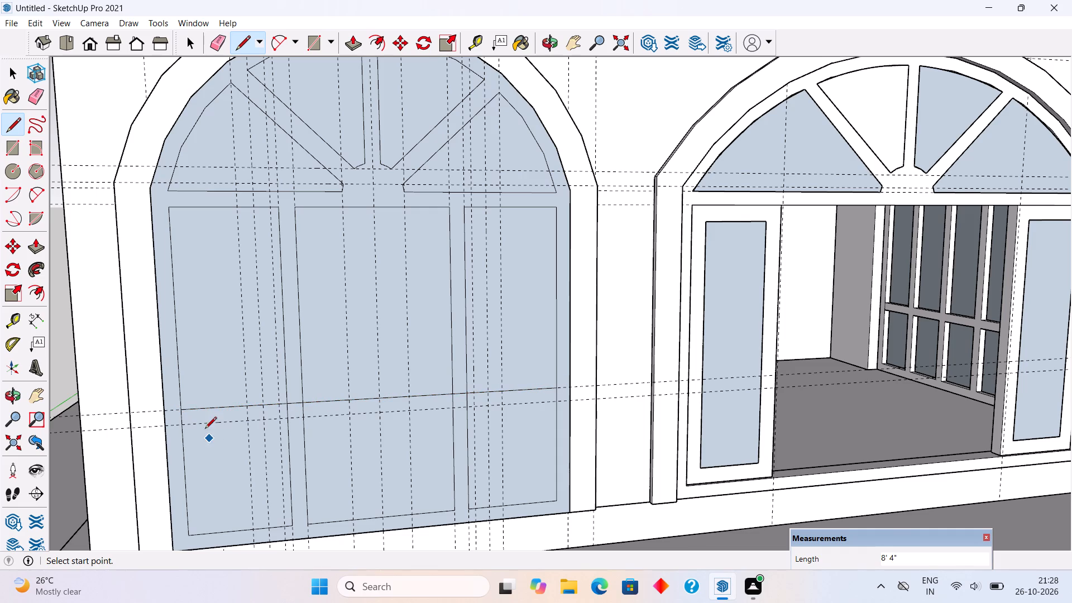
{"action": "left_click", "coordinate": [183, 426]}
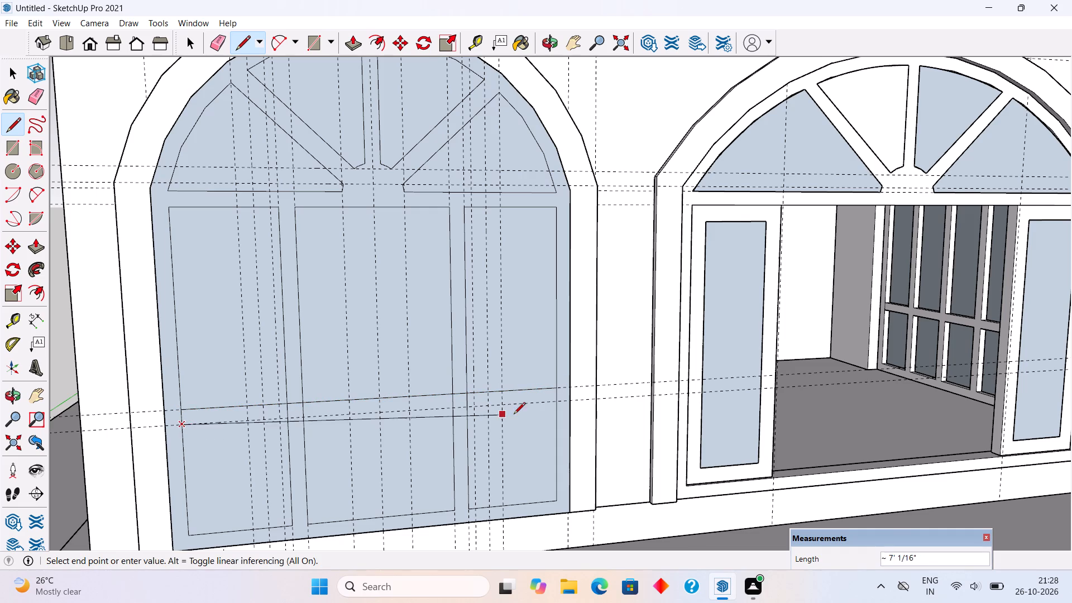
{"action": "left_click", "coordinate": [556, 405]}
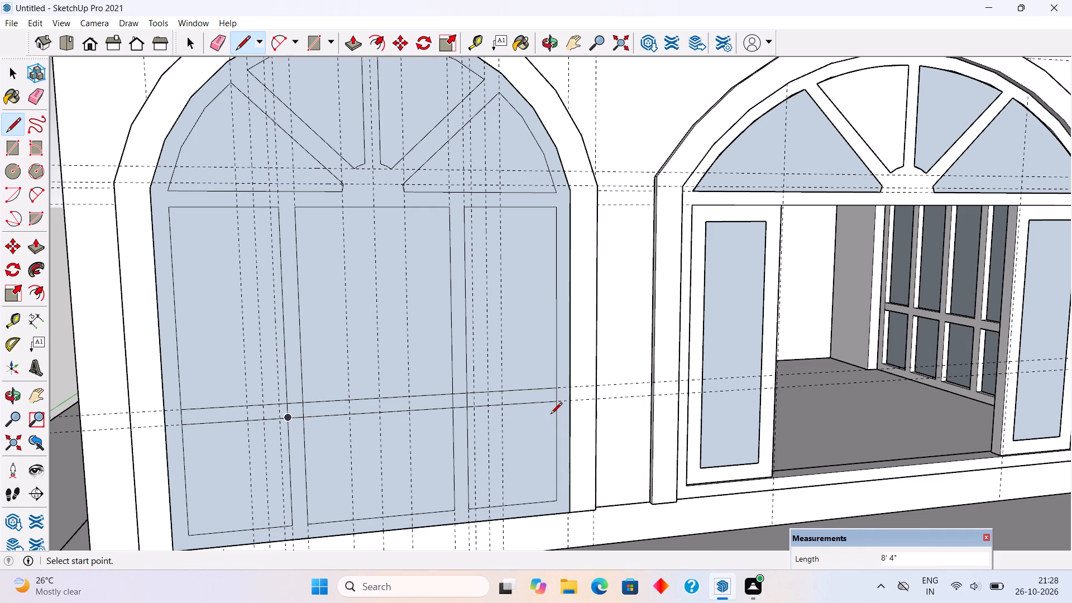
Erase the edge segments inside the crossbar's intersection with the mullion farther from the finished window, along with both horizontal crossbar guides.
{"action": "key", "text": "e"}
{"action": "scroll", "coordinate": [303, 417], "scroll_direction": "up", "scroll_amount": 4}
{"action": "left_click", "coordinate": [300, 407]}
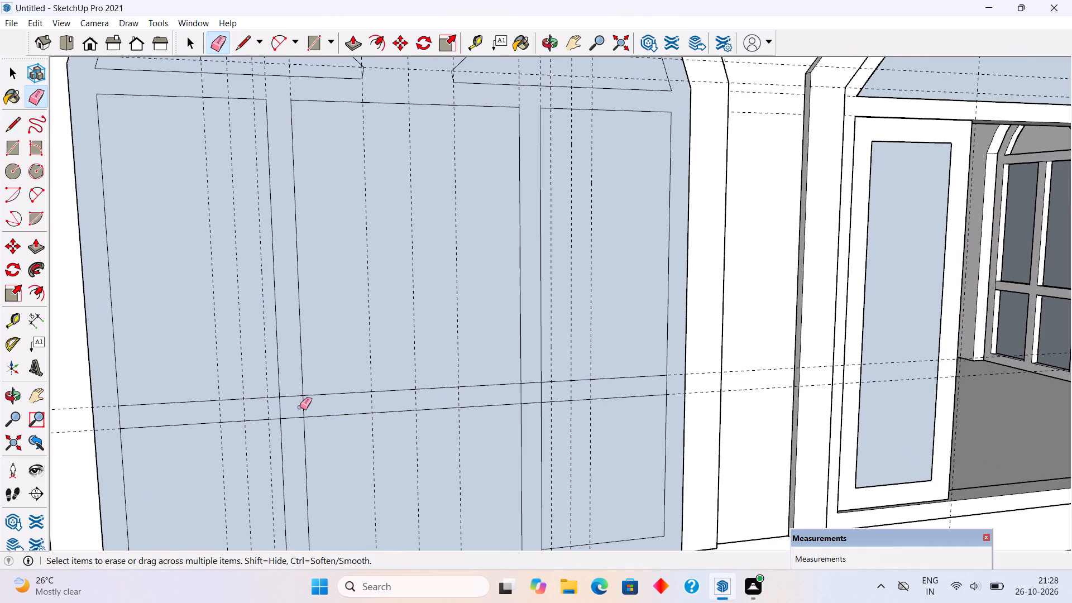
{"action": "left_click", "coordinate": [304, 408]}
{"action": "left_click", "coordinate": [298, 395]}
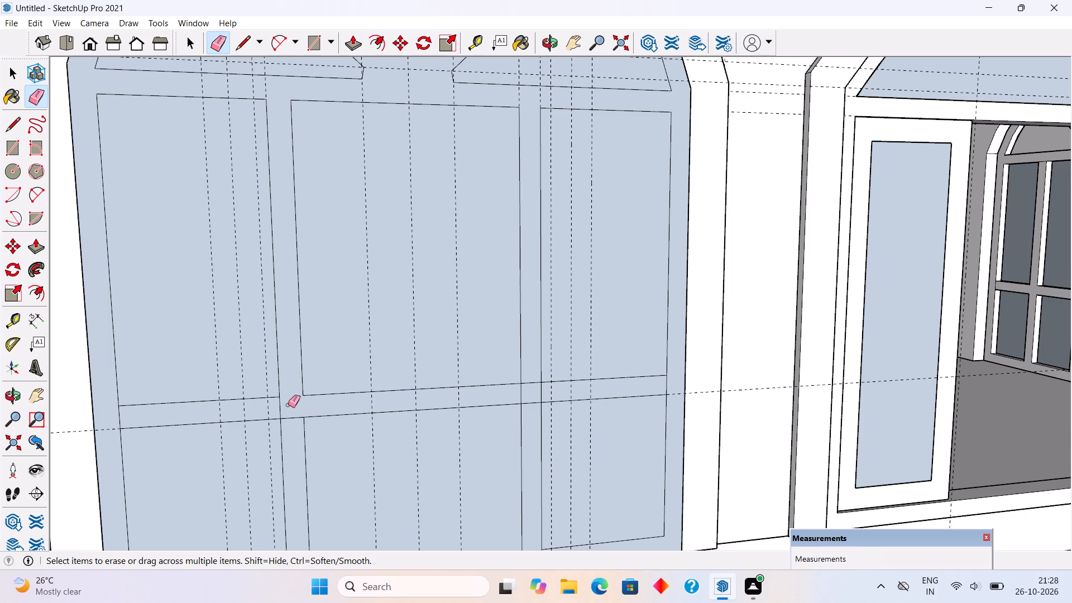
{"action": "left_click", "coordinate": [279, 409]}
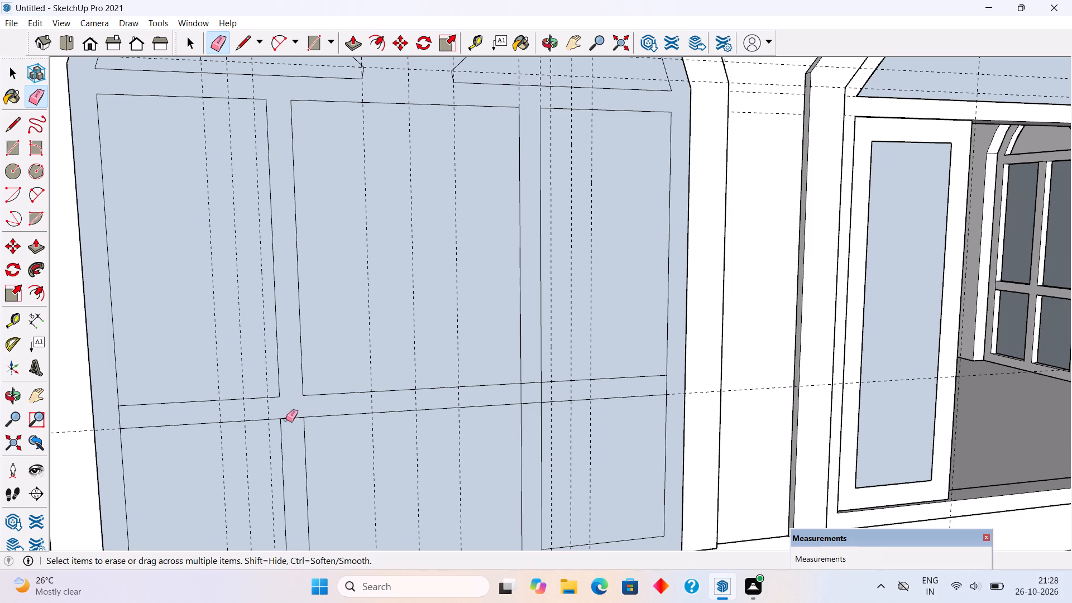
{"action": "left_click", "coordinate": [286, 419]}
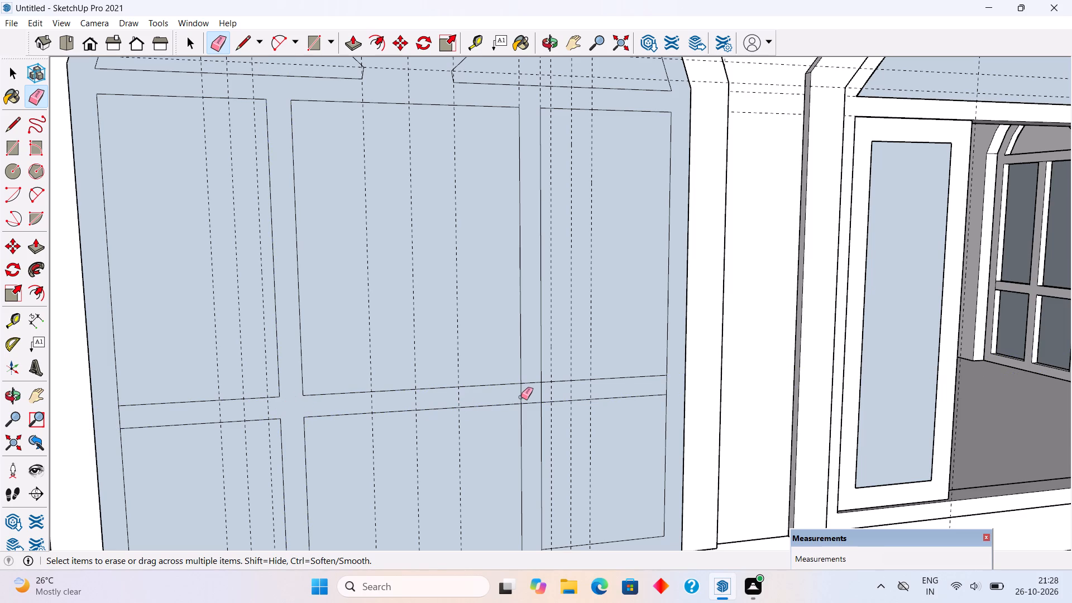
Erase the edge segments inside the crossbar's intersection with the mullion nearer the finished window.
{"action": "left_click", "coordinate": [520, 396]}
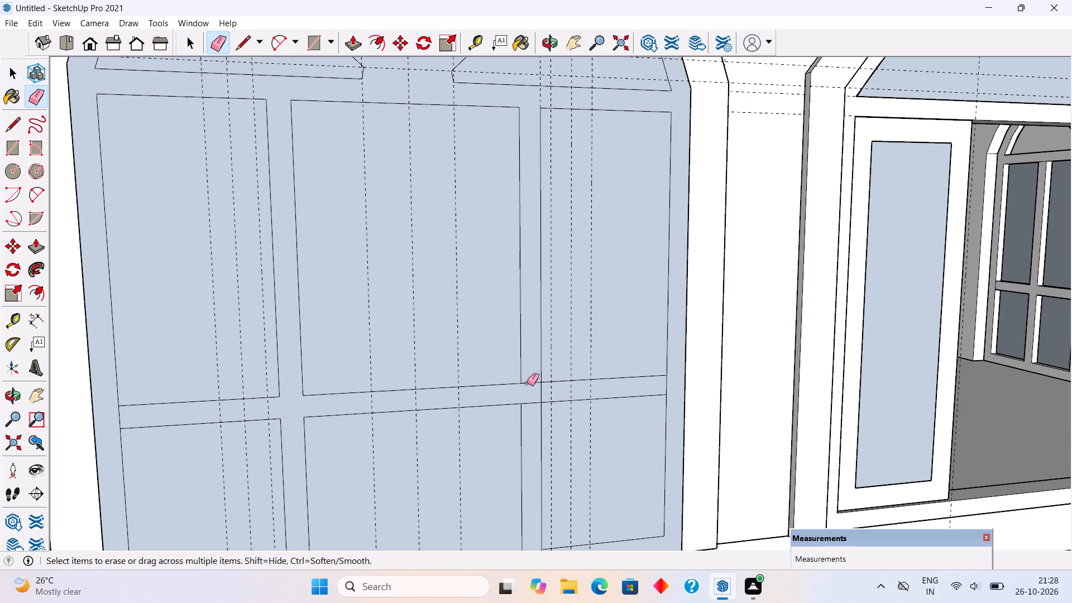
{"action": "left_click", "coordinate": [527, 382]}
{"action": "left_click", "coordinate": [540, 393]}
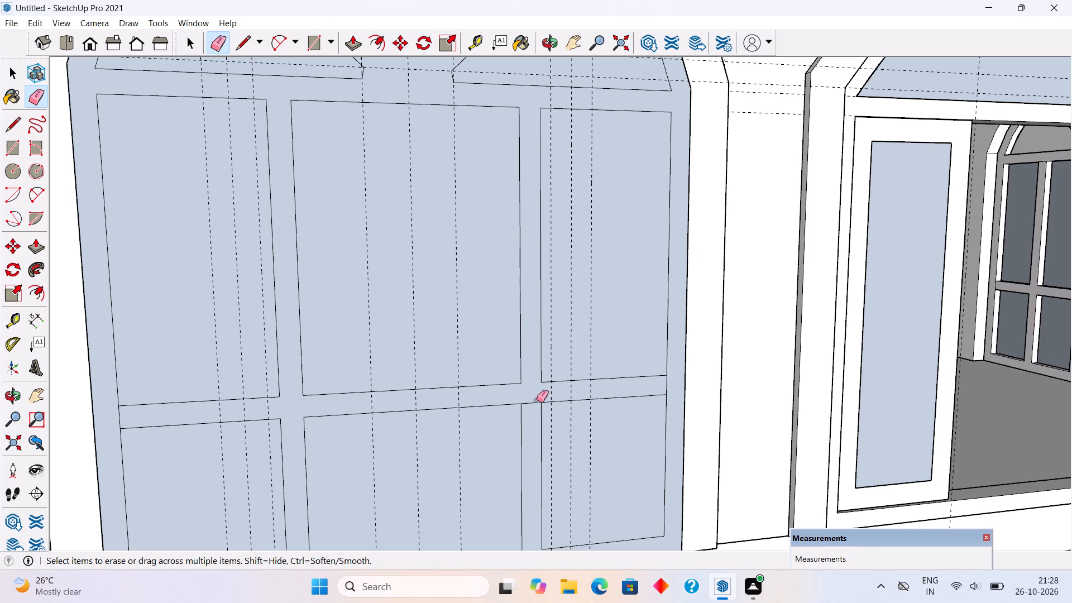
{"action": "left_click", "coordinate": [533, 405]}
{"action": "left_click", "coordinate": [533, 403]}
Erase the short inner frame edge segments closing off both ends of the crossbar.
{"action": "left_click", "coordinate": [667, 386]}
{"action": "scroll", "coordinate": [667, 386], "scroll_direction": "down", "scroll_amount": 5}
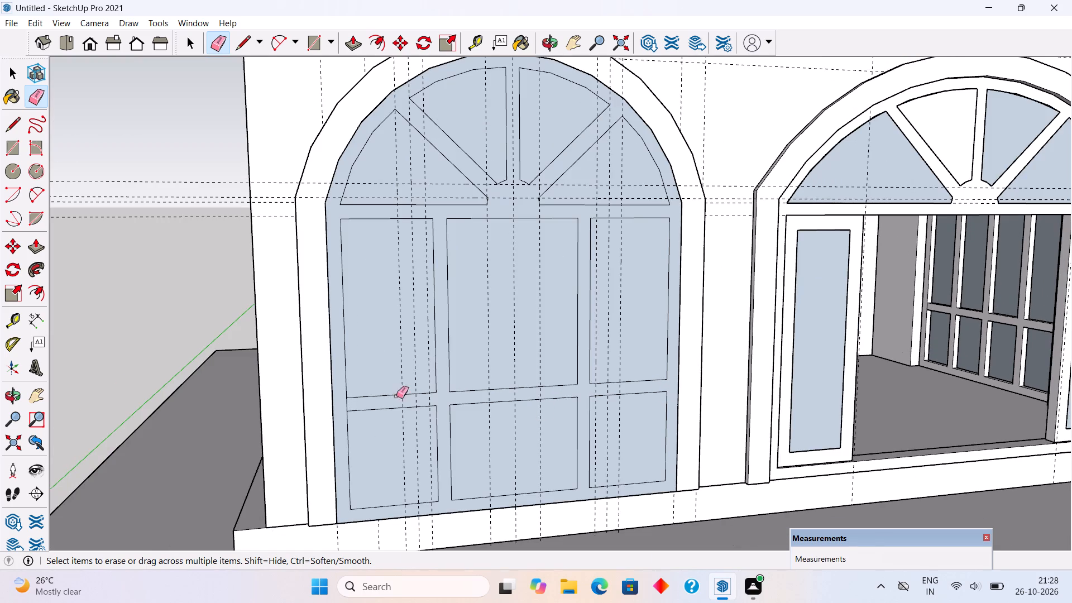
{"action": "scroll", "coordinate": [346, 393], "scroll_direction": "up", "scroll_amount": 3}
{"action": "left_click", "coordinate": [347, 406]}
{"action": "scroll", "coordinate": [330, 467], "scroll_direction": "down", "scroll_amount": 4}
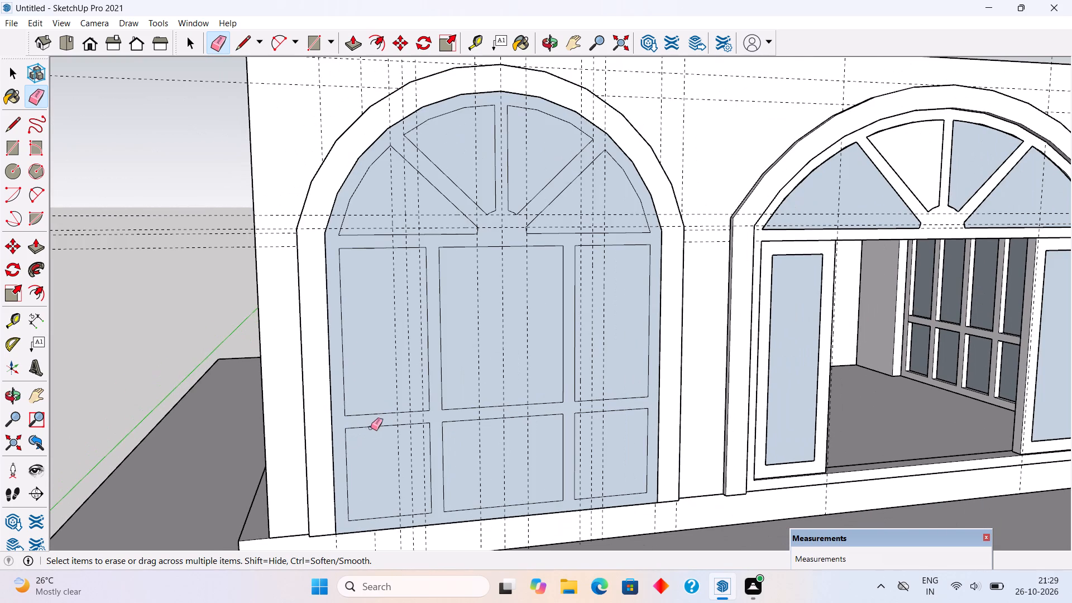
{"action": "scroll", "coordinate": [372, 437], "scroll_direction": "down", "scroll_amount": 1}
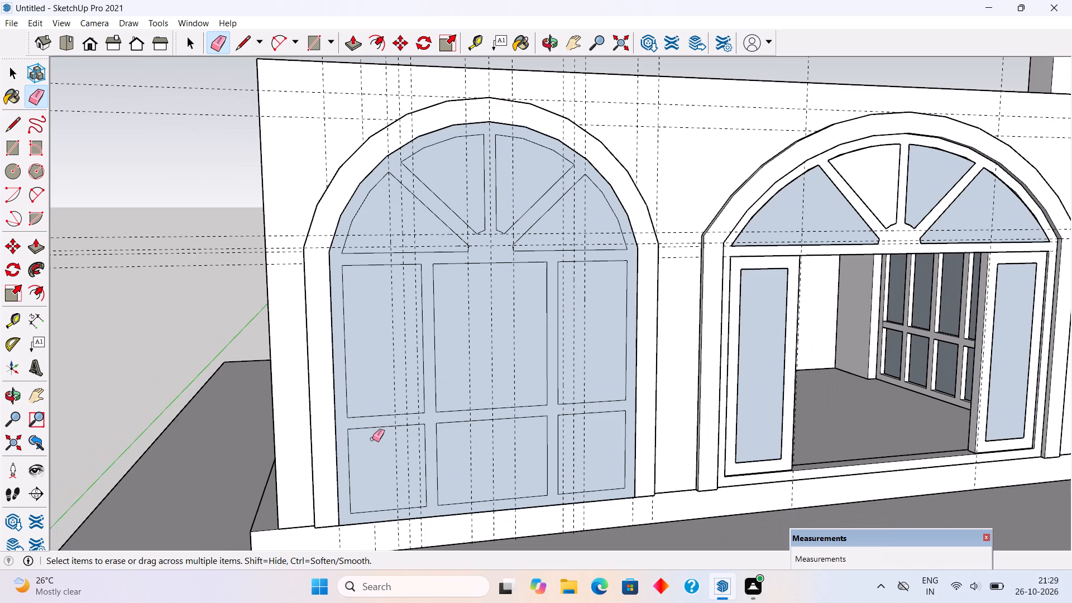
Delete the six rectangular pane faces below the transom in the second window, three under and three over the crossbar.
{"action": "key", "text": "space"}
{"action": "left_click", "coordinate": [374, 357]}
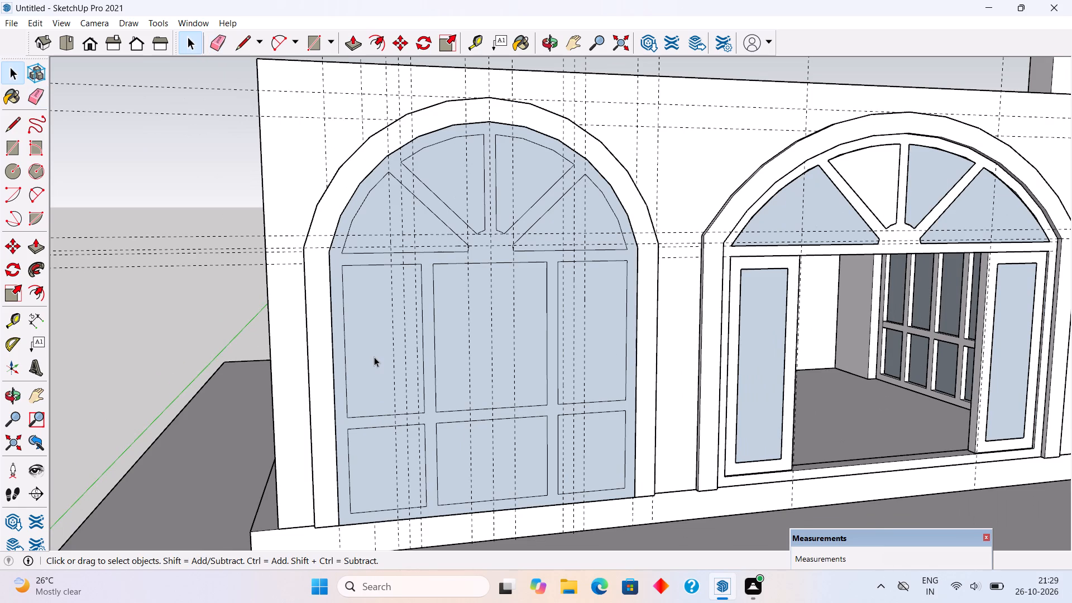
{"action": "key", "text": "Delete"}
{"action": "left_click", "coordinate": [373, 457]}
{"action": "key", "text": "Delete"}
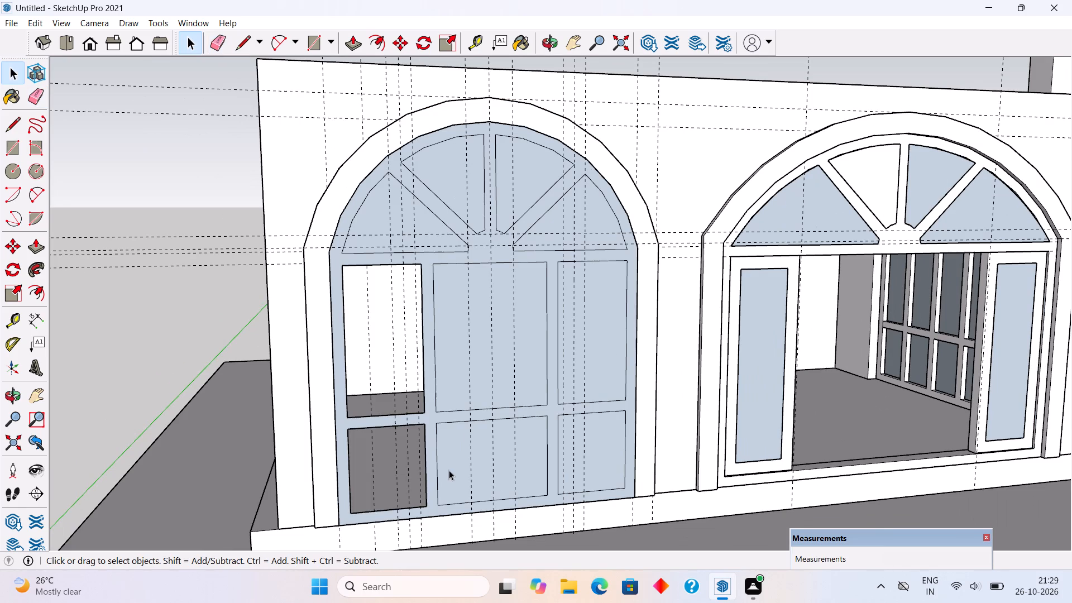
{"action": "left_click", "coordinate": [449, 470]}
{"action": "key", "text": "Delete"}
{"action": "left_click", "coordinate": [597, 463]}
{"action": "key", "text": "Delete"}
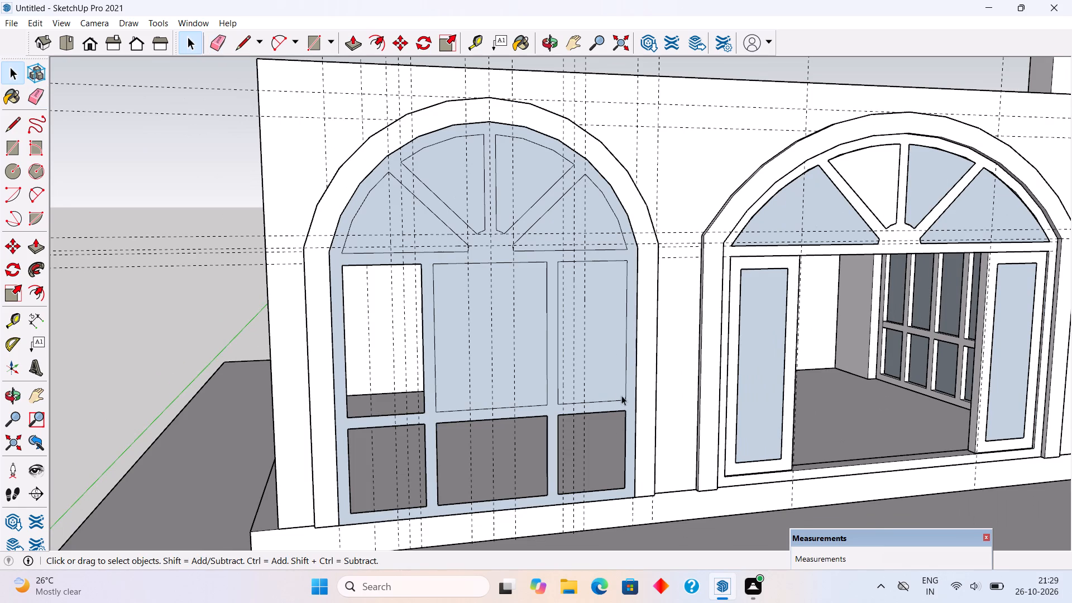
{"action": "left_click", "coordinate": [607, 379]}
{"action": "key", "text": "Delete"}
{"action": "left_click", "coordinate": [449, 370]}
{"action": "key", "text": "Delete"}
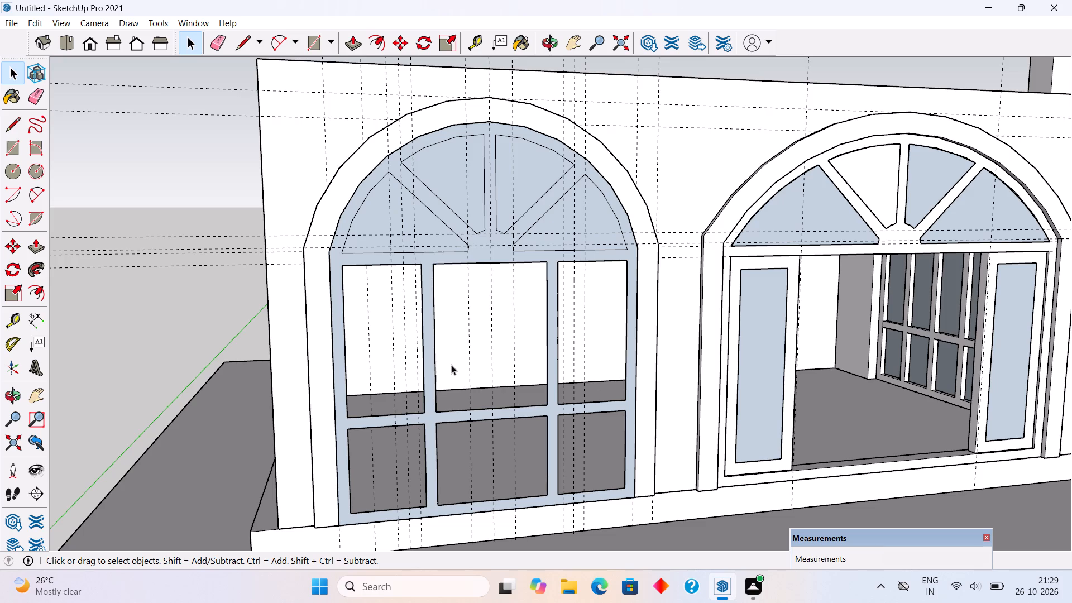
Delete the four wedge-shaped pane faces between the spokes of the second window's fanlight.
{"action": "left_click", "coordinate": [385, 207]}
{"action": "key", "text": "Delete"}
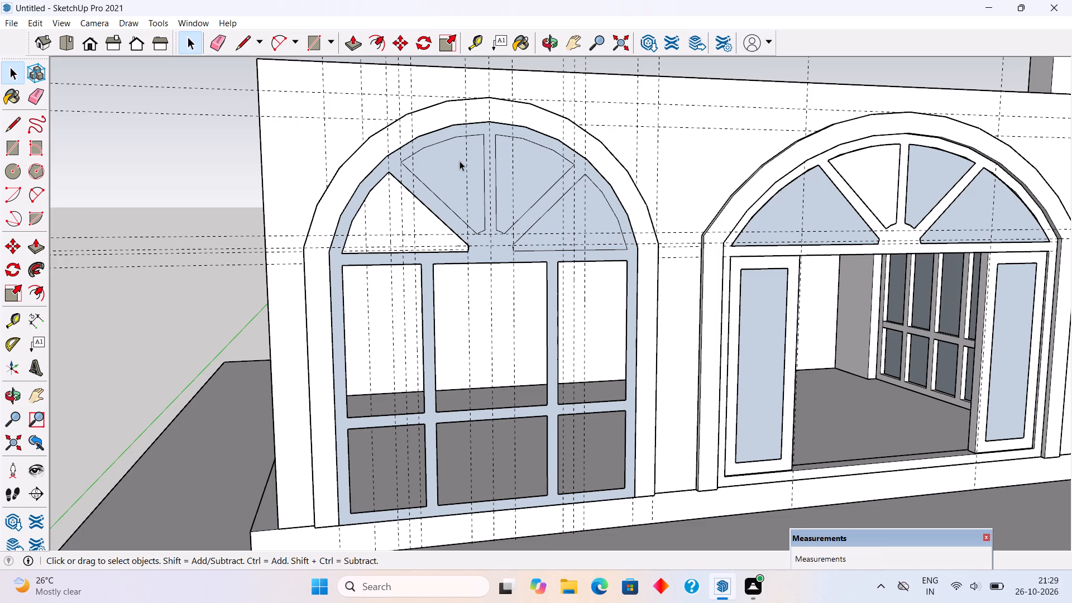
{"action": "left_click", "coordinate": [460, 161]}
{"action": "key", "text": "Delete"}
{"action": "left_click", "coordinate": [507, 170]}
{"action": "key", "text": "Delete"}
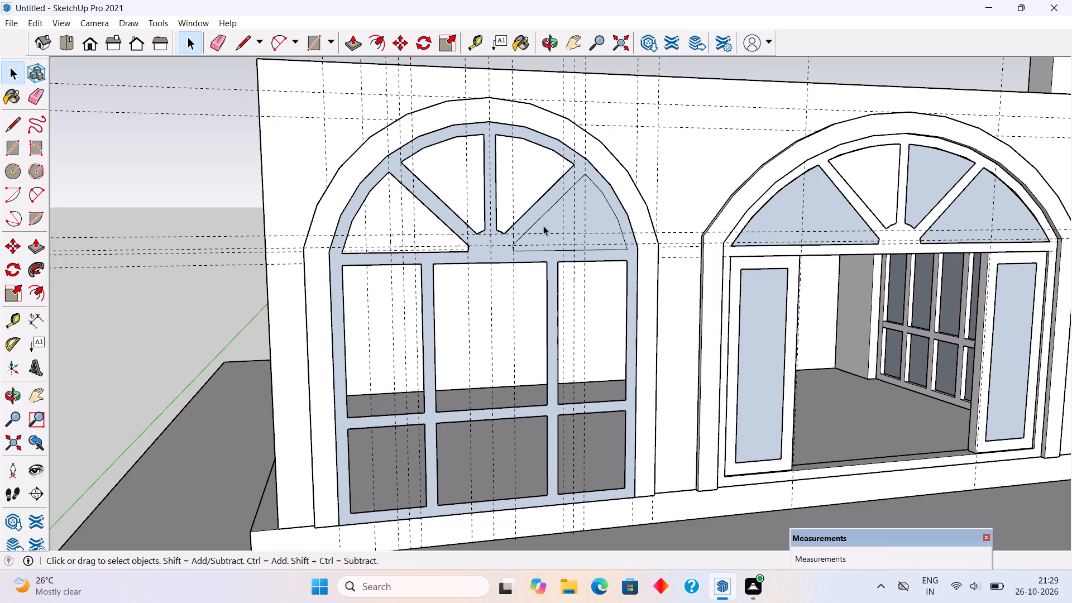
{"action": "left_click", "coordinate": [543, 226]}
{"action": "key", "text": "Delete"}
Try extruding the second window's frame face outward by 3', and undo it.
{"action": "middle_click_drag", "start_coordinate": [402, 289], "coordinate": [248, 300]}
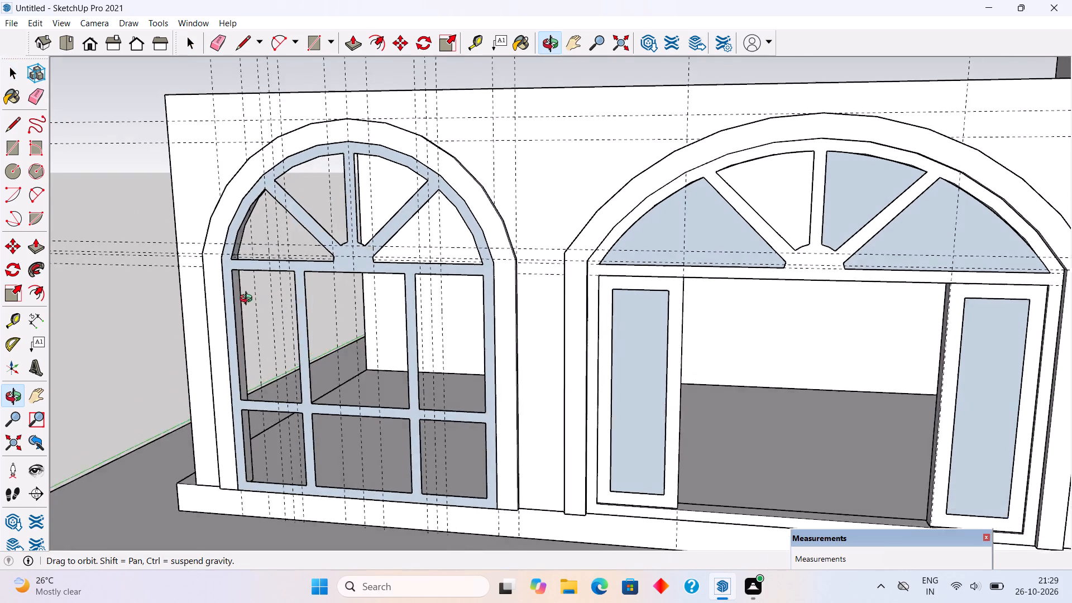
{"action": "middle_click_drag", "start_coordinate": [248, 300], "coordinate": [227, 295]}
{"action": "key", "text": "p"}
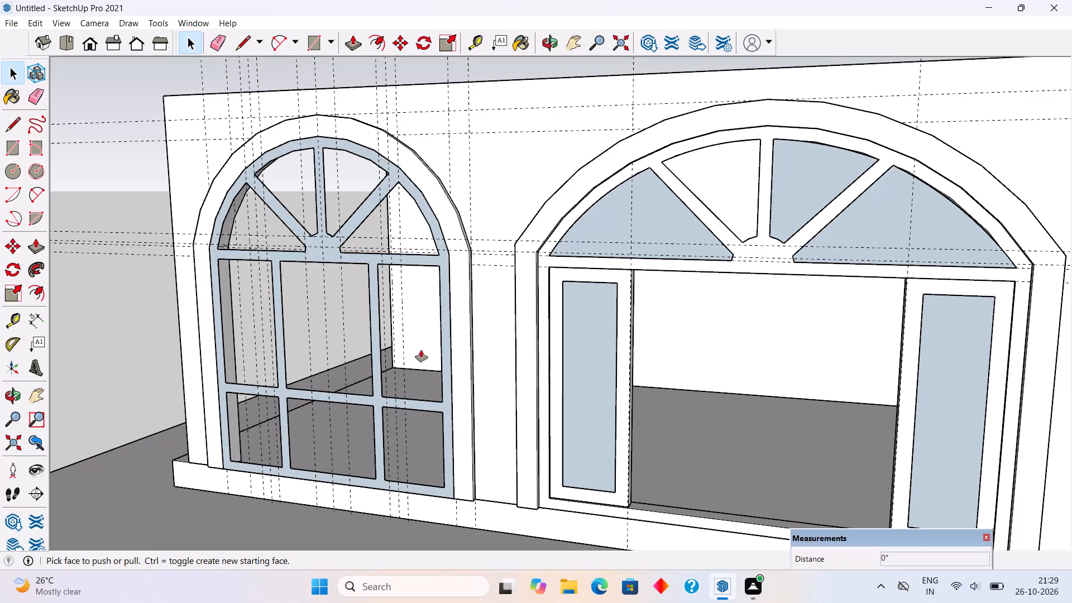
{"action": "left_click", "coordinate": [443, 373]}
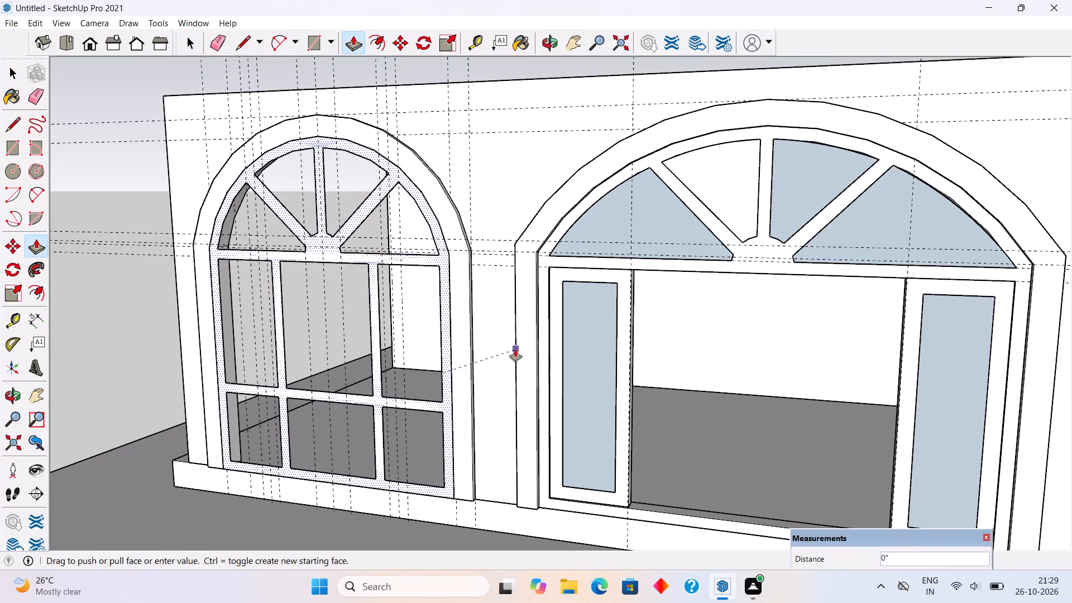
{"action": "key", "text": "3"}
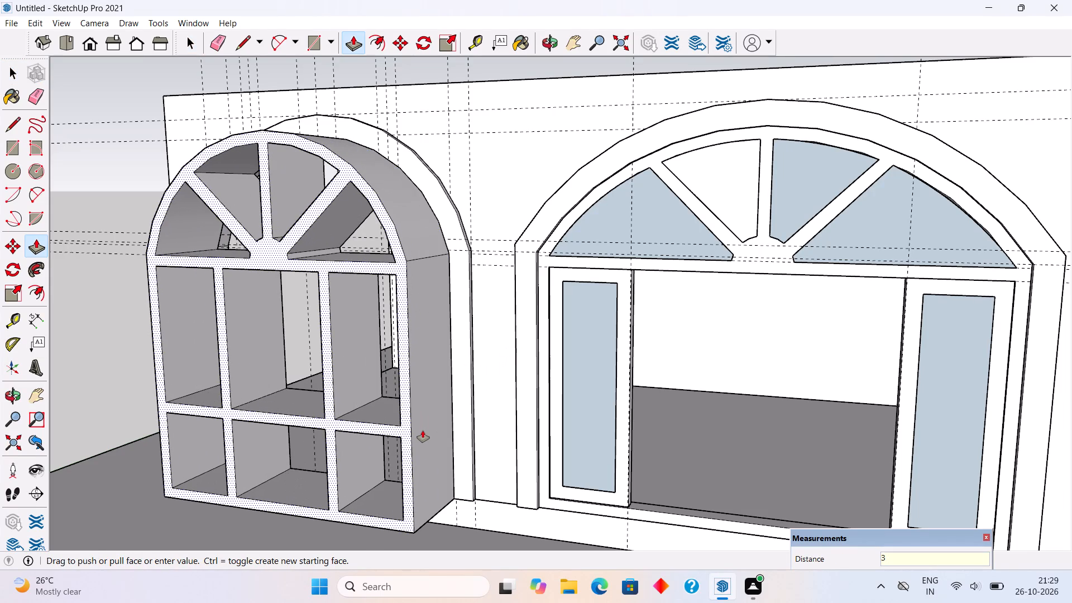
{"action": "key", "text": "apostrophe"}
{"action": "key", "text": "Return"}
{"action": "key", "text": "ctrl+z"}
Extrude the second window's frame face outward by 4".
{"action": "left_click", "coordinate": [443, 396]}
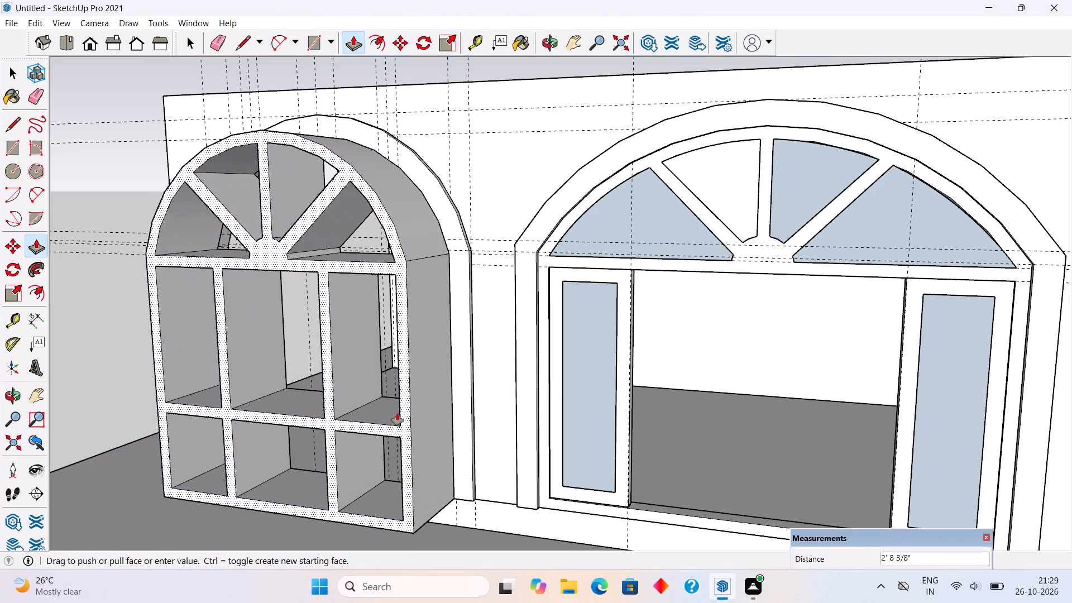
{"action": "type", "text": "4\""}
{"action": "key", "text": "Return"}
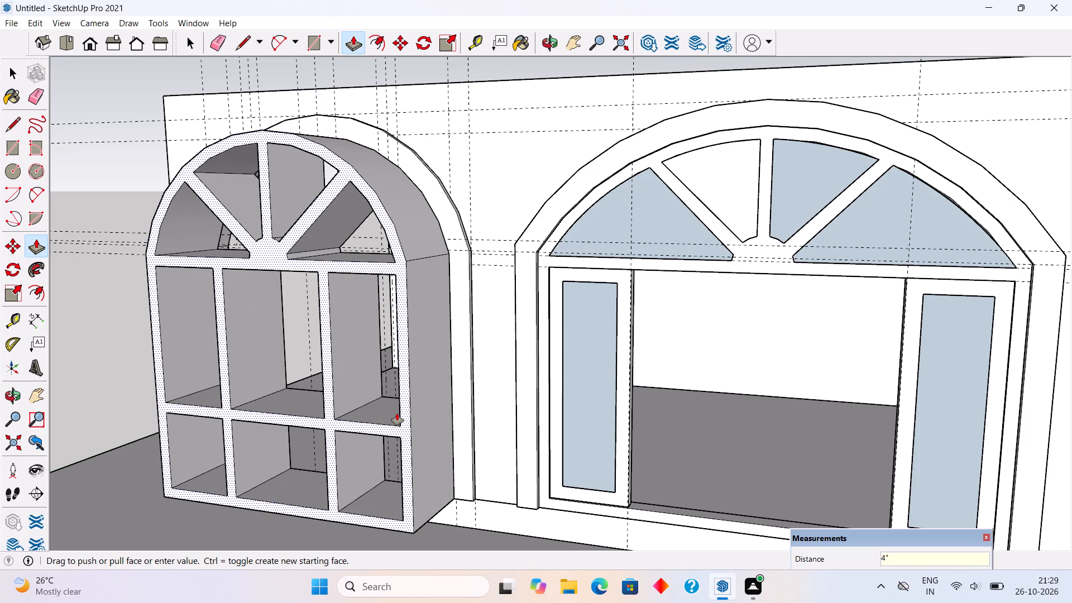
Select the whole extruded frame of the second window and make it a group.
{"action": "key", "text": "space"}
{"action": "triple_click", "coordinate": [442, 476]}
{"action": "right_click", "coordinate": [442, 476]}
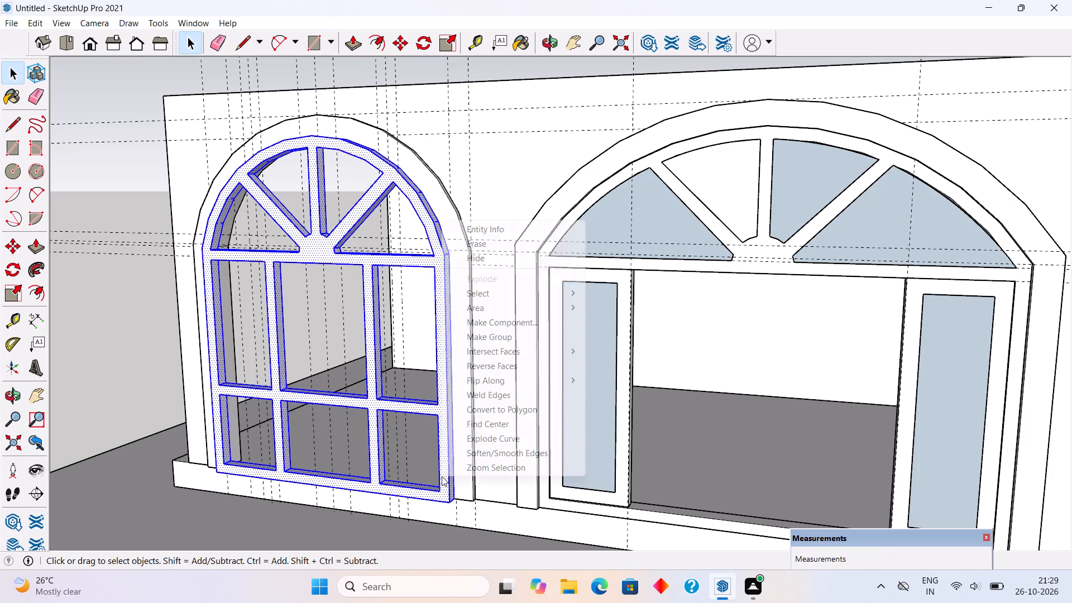
{"action": "left_click", "coordinate": [491, 341]}
Move the window frame group 6" inward into the arched opening, using its outer bottom corner as the base point.
{"action": "scroll", "coordinate": [491, 341], "scroll_direction": "down", "scroll_amount": 5}
{"action": "middle_click_drag", "start_coordinate": [426, 367], "coordinate": [427, 366]}
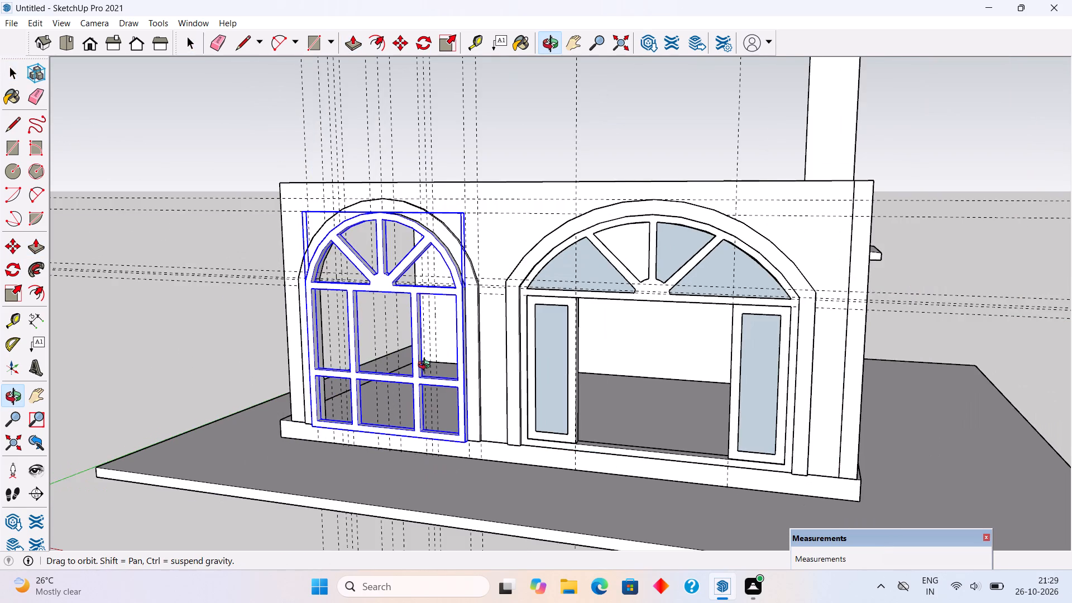
{"action": "middle_click_drag", "start_coordinate": [427, 366], "coordinate": [635, 332]}
{"action": "middle_click_drag", "start_coordinate": [499, 427], "coordinate": [597, 473]}
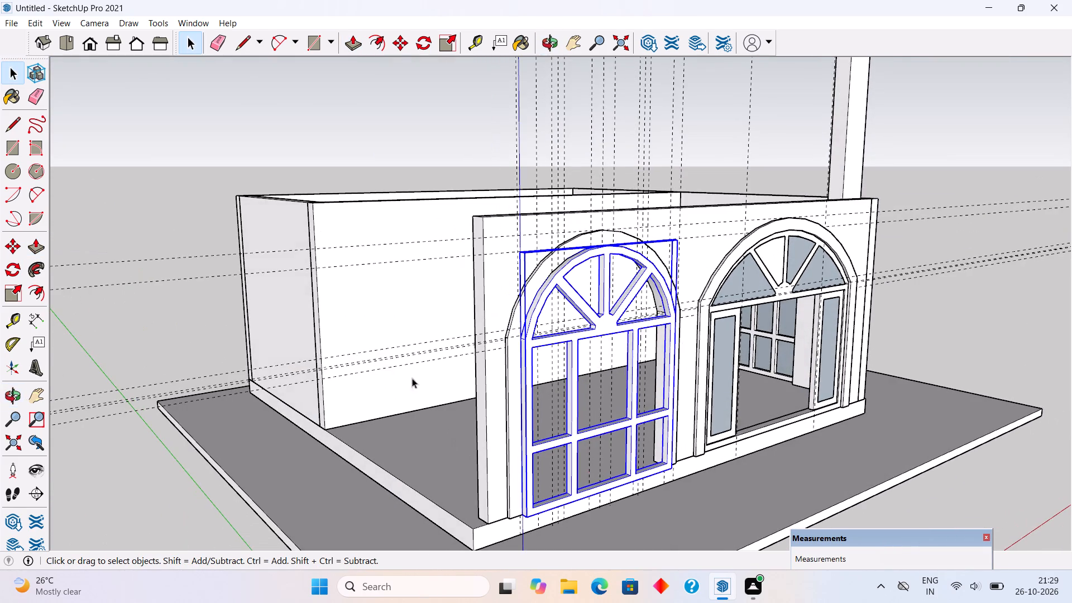
{"action": "scroll", "coordinate": [399, 358], "scroll_direction": "down", "scroll_amount": 4}
{"action": "scroll", "coordinate": [556, 458], "scroll_direction": "up", "scroll_amount": 6}
{"action": "scroll", "coordinate": [581, 387], "scroll_direction": "up", "scroll_amount": 6}
{"action": "middle_click_drag", "start_coordinate": [566, 430], "coordinate": [593, 462]}
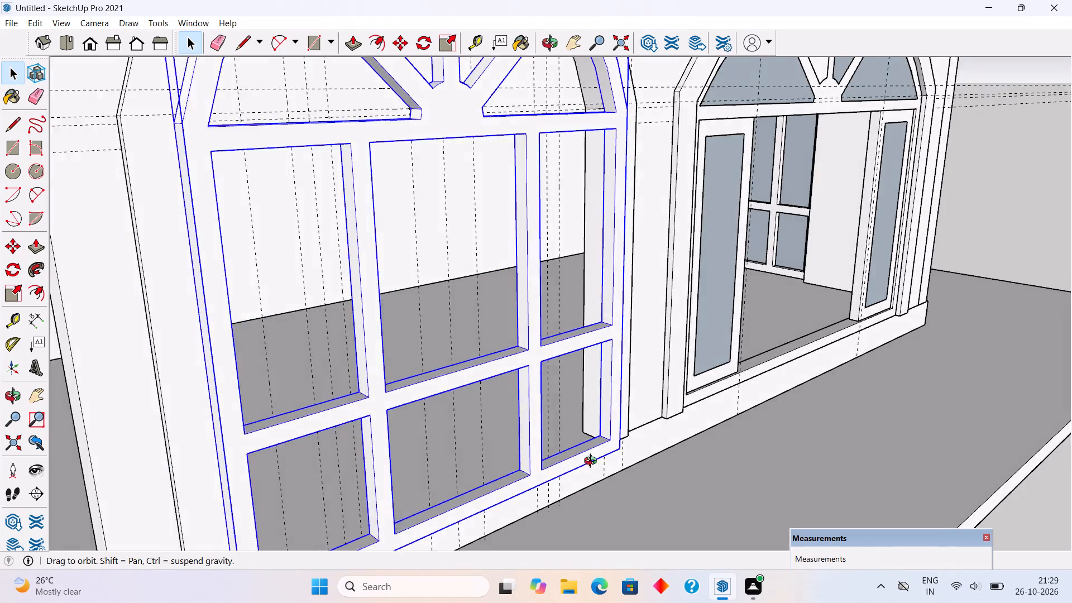
{"action": "middle_click_drag", "start_coordinate": [593, 462], "coordinate": [599, 458]}
{"action": "scroll", "coordinate": [629, 435], "scroll_direction": "up", "scroll_amount": 9}
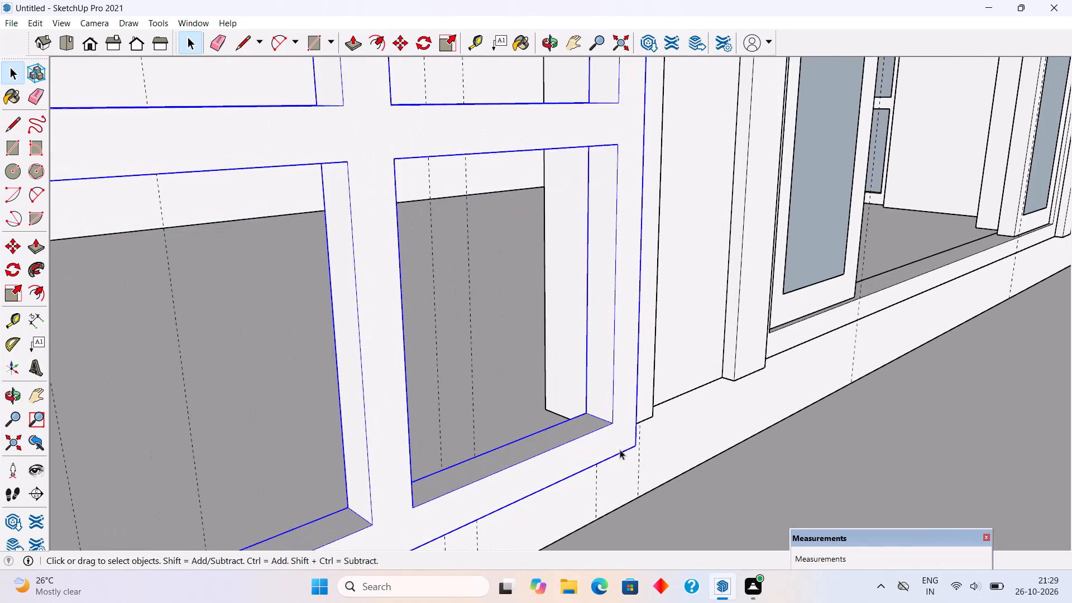
{"action": "key", "text": "m"}
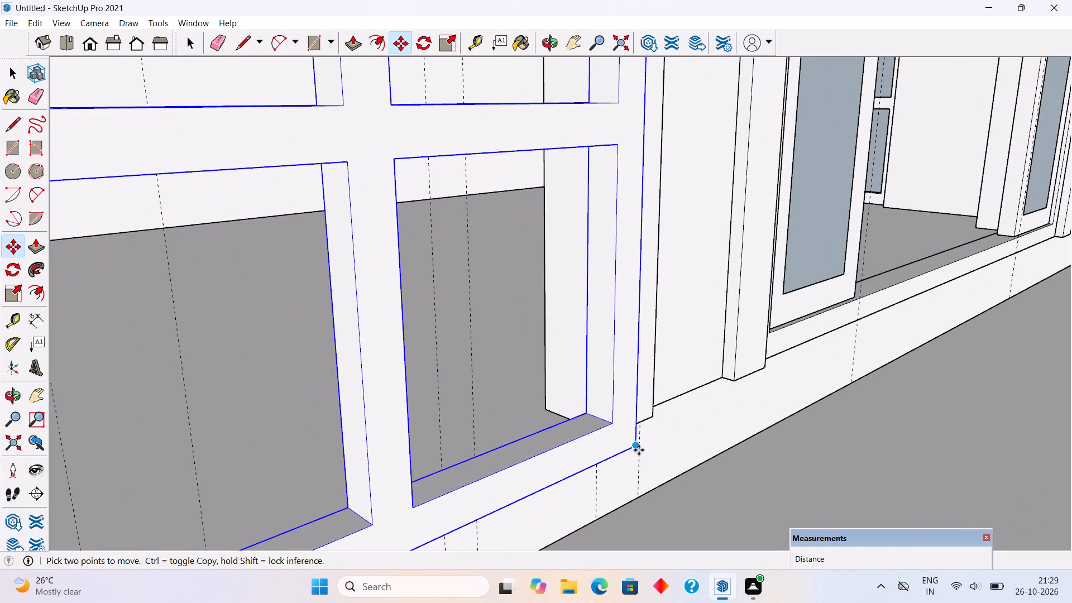
{"action": "left_click", "coordinate": [639, 450]}
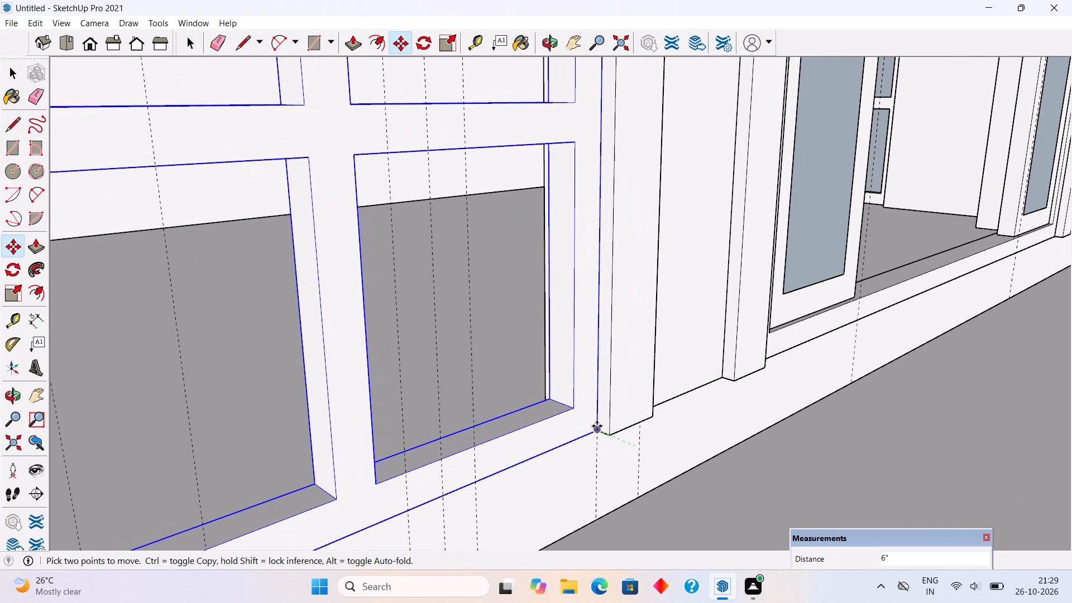
{"action": "left_click", "coordinate": [597, 426]}
Move the window frame group a further 1" inward from the same bottom corner, and deselect it.
{"action": "scroll", "coordinate": [596, 427], "scroll_direction": "up", "scroll_amount": 4}
{"action": "left_click", "coordinate": [596, 427]}
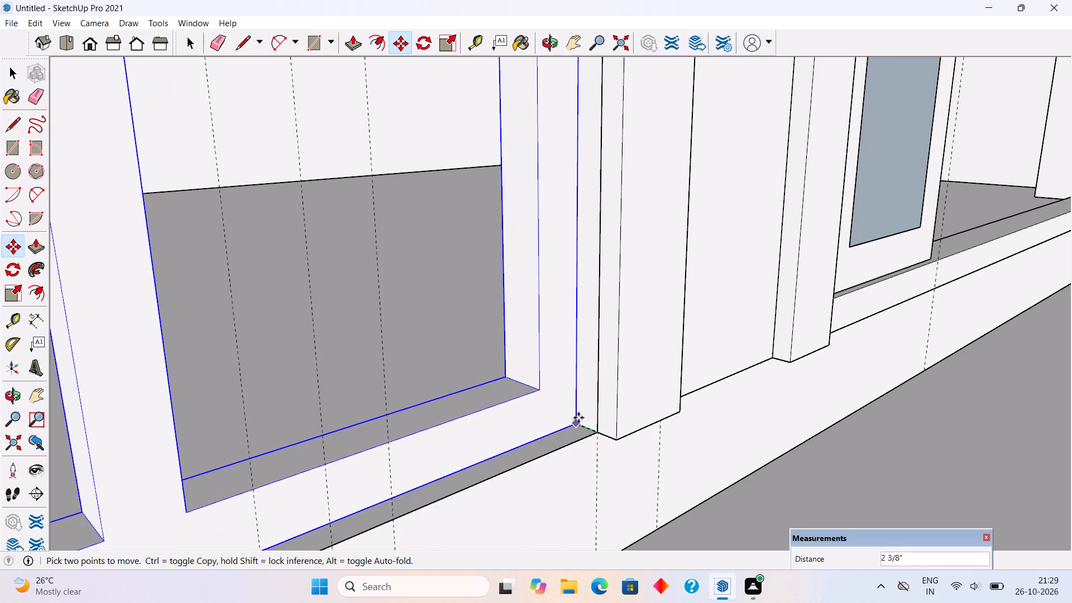
{"action": "type", "text": "1\""}
{"action": "key", "text": "Return"}
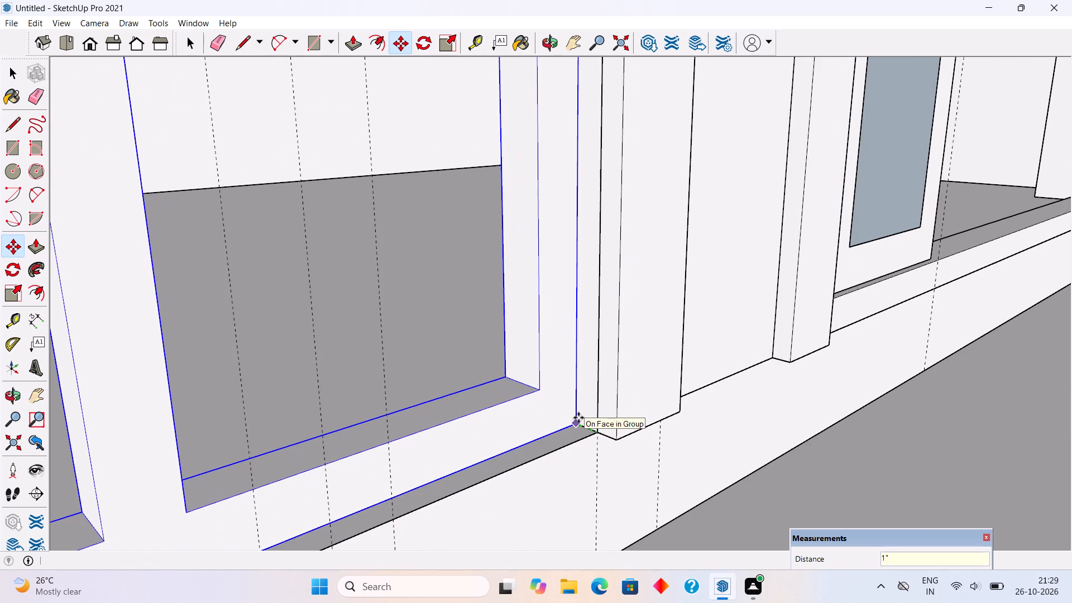
{"action": "key", "text": "space"}
{"action": "scroll", "coordinate": [578, 418], "scroll_direction": "down", "scroll_amount": 6}
{"action": "scroll", "coordinate": [518, 375], "scroll_direction": "down", "scroll_amount": 16}
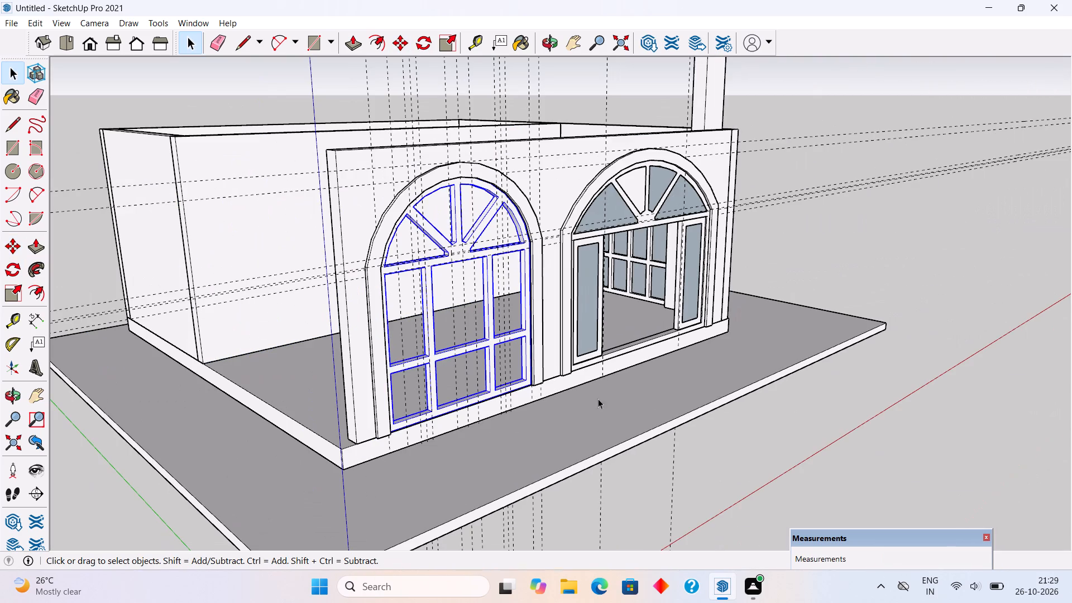
{"action": "left_click", "coordinate": [715, 446]}
Delete all construction guides in the model.
{"action": "middle_click_drag", "start_coordinate": [544, 418], "coordinate": [423, 414]}
{"action": "scroll", "coordinate": [195, 245], "scroll_direction": "up", "scroll_amount": 4}
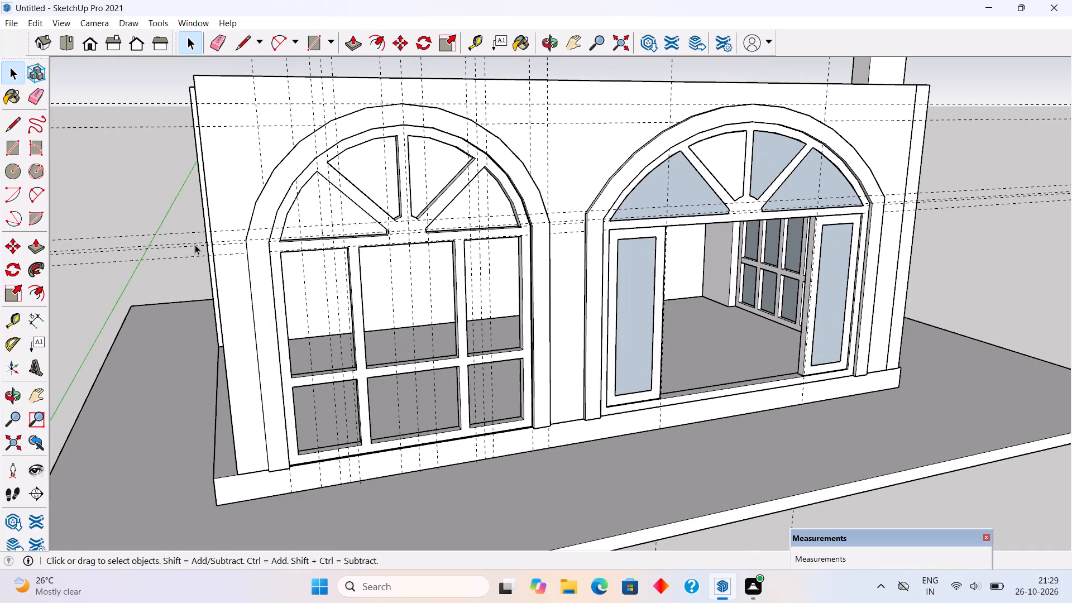
{"action": "left_click", "coordinate": [35, 22]}
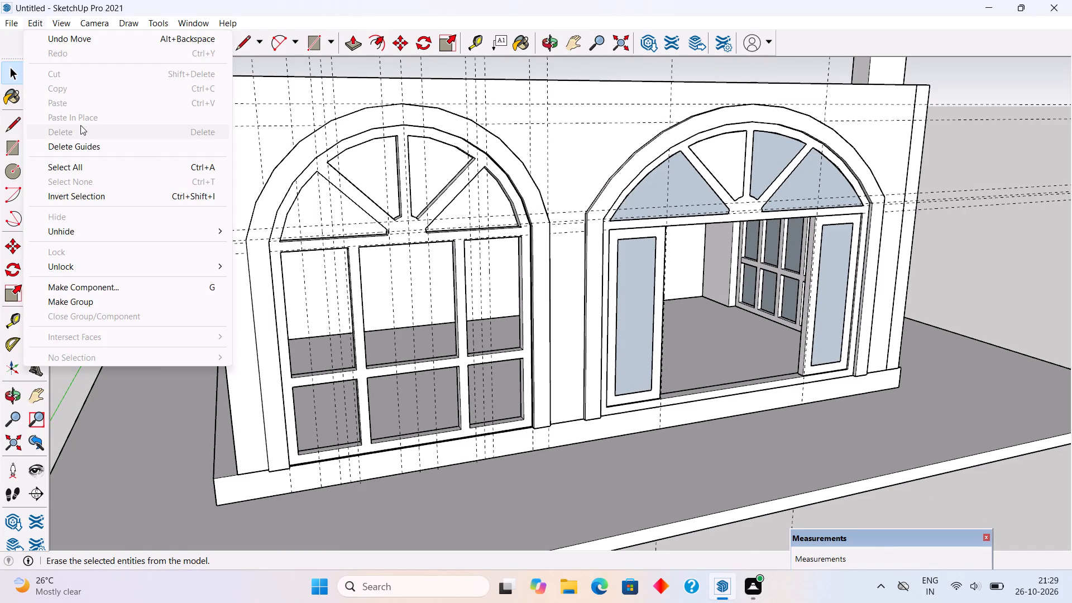
{"action": "left_click", "coordinate": [88, 143]}
Draw rectangular panes in the three openings below the crossbar: 2' 2" by 2' 6" at both sides, 3' 4" by 2' 6" in the middle.
{"action": "middle_click_drag", "start_coordinate": [329, 341], "coordinate": [317, 303]}
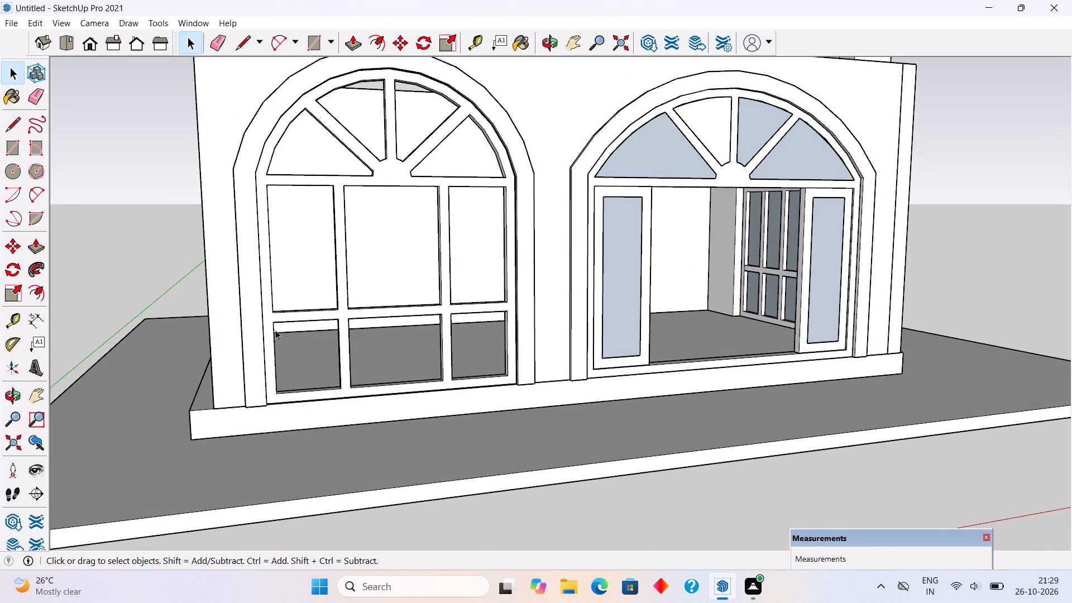
{"action": "scroll", "coordinate": [275, 330], "scroll_direction": "up", "scroll_amount": 4}
{"action": "key", "text": "r"}
{"action": "left_click", "coordinate": [272, 318]}
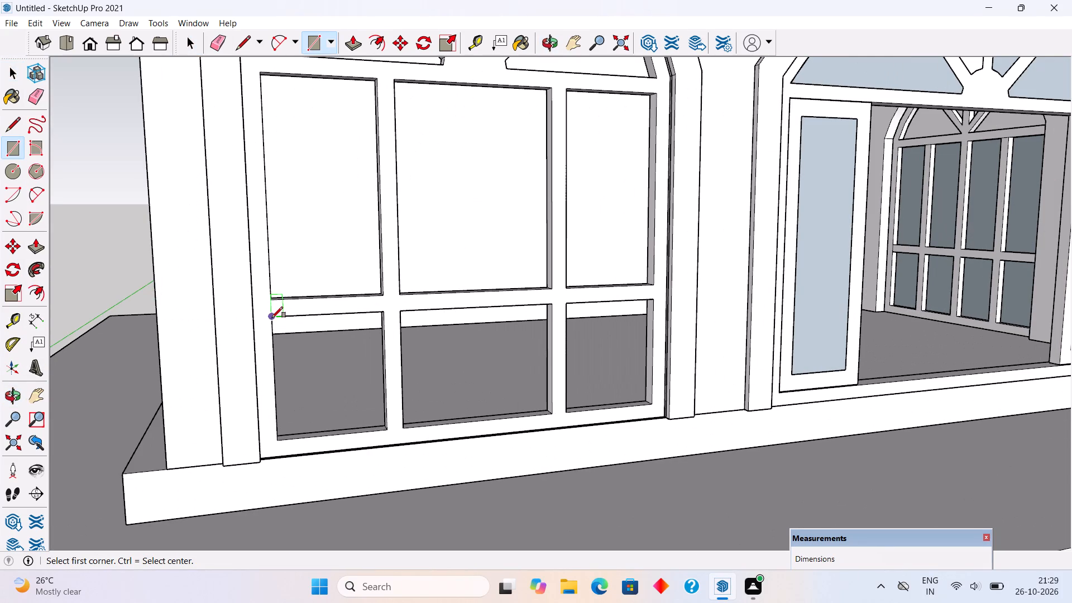
{"action": "left_click", "coordinate": [384, 431]}
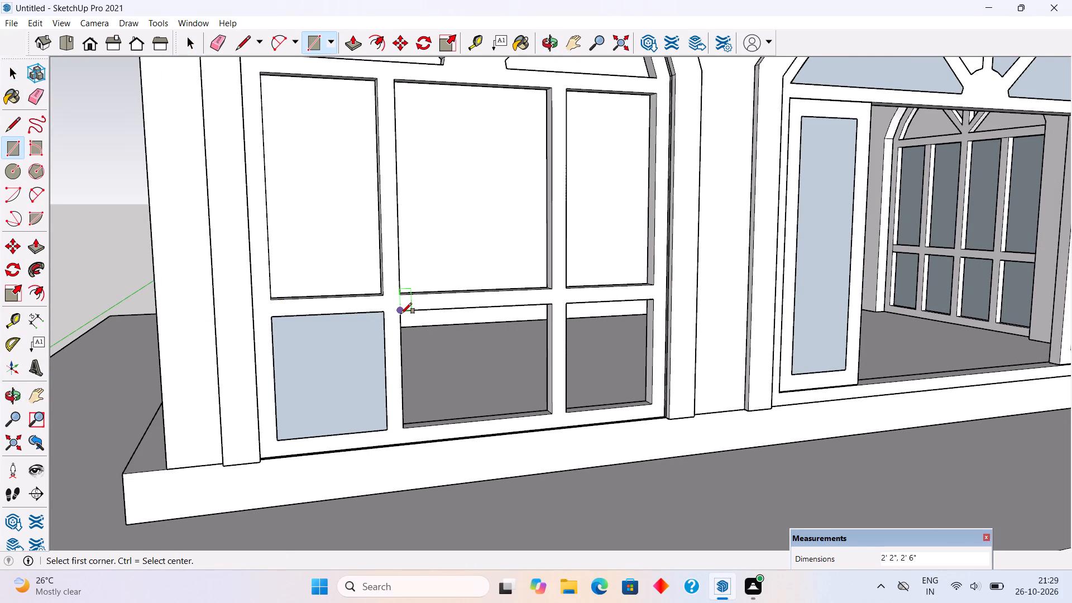
{"action": "left_click", "coordinate": [401, 314]}
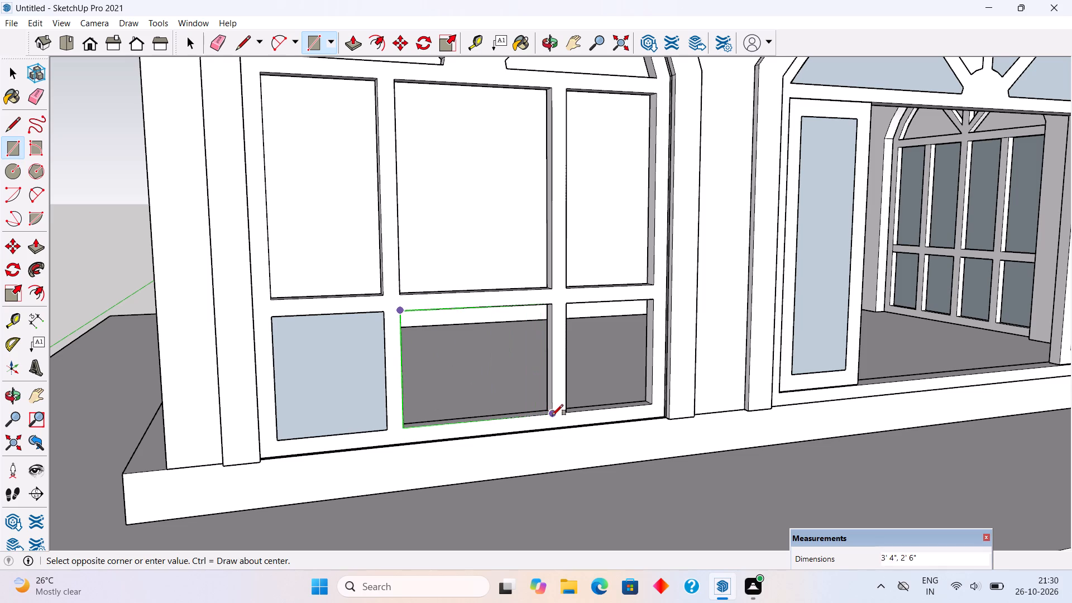
{"action": "left_click", "coordinate": [552, 415]}
{"action": "left_click", "coordinate": [566, 302]}
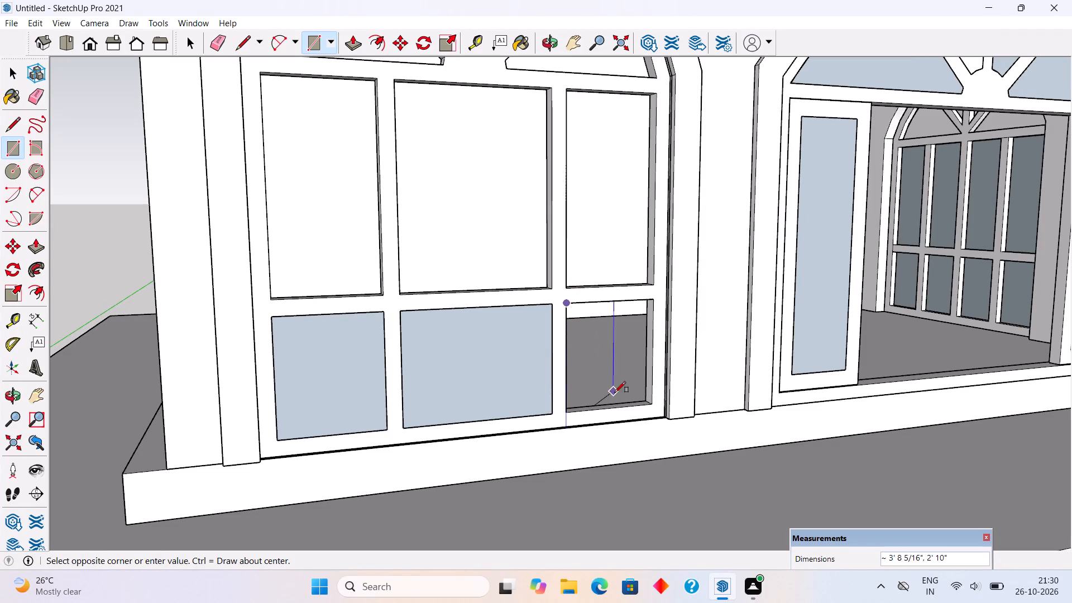
{"action": "left_click", "coordinate": [654, 402]}
Draw rectangular panes in the three openings above the crossbar, about 4' 4" high: 2' 2" wide at the sides, 3' 4" in the middle.
{"action": "scroll", "coordinate": [647, 407], "scroll_direction": "down", "scroll_amount": 5}
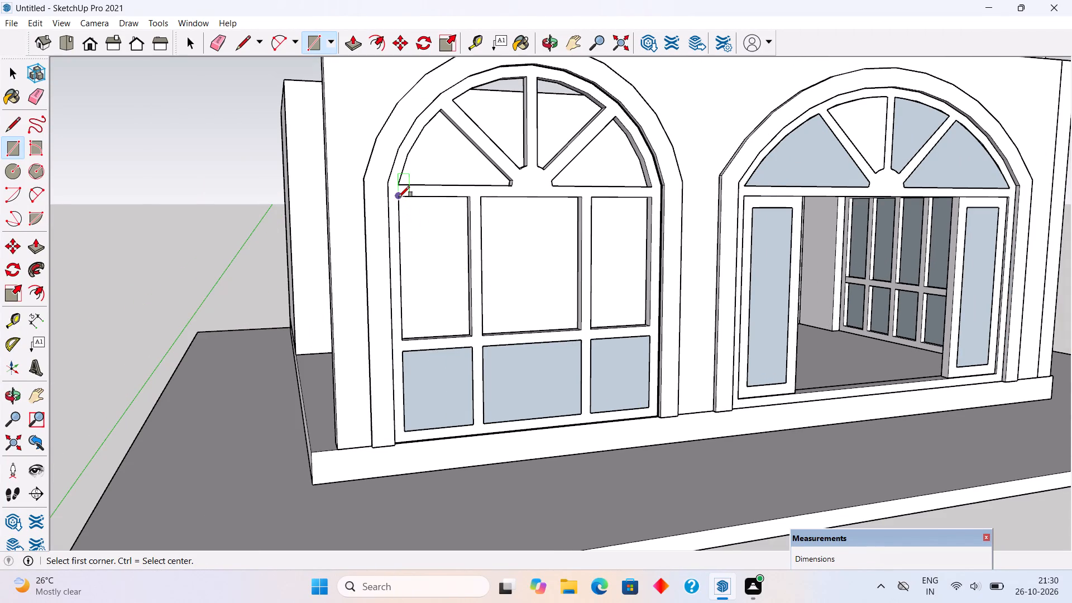
{"action": "left_click", "coordinate": [399, 197]}
{"action": "left_click", "coordinate": [470, 333]}
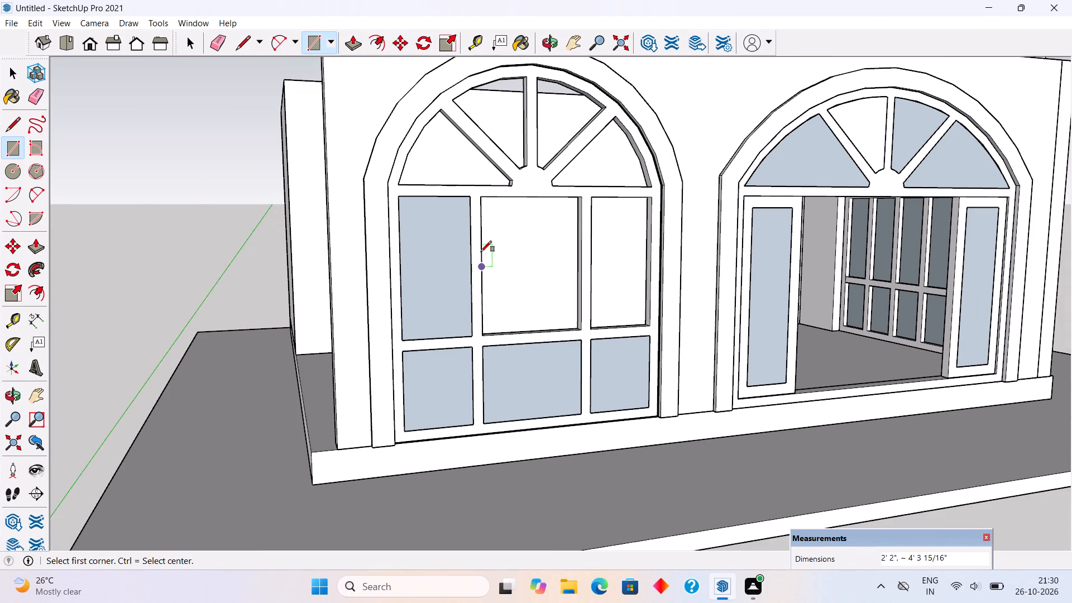
{"action": "left_click", "coordinate": [480, 199]}
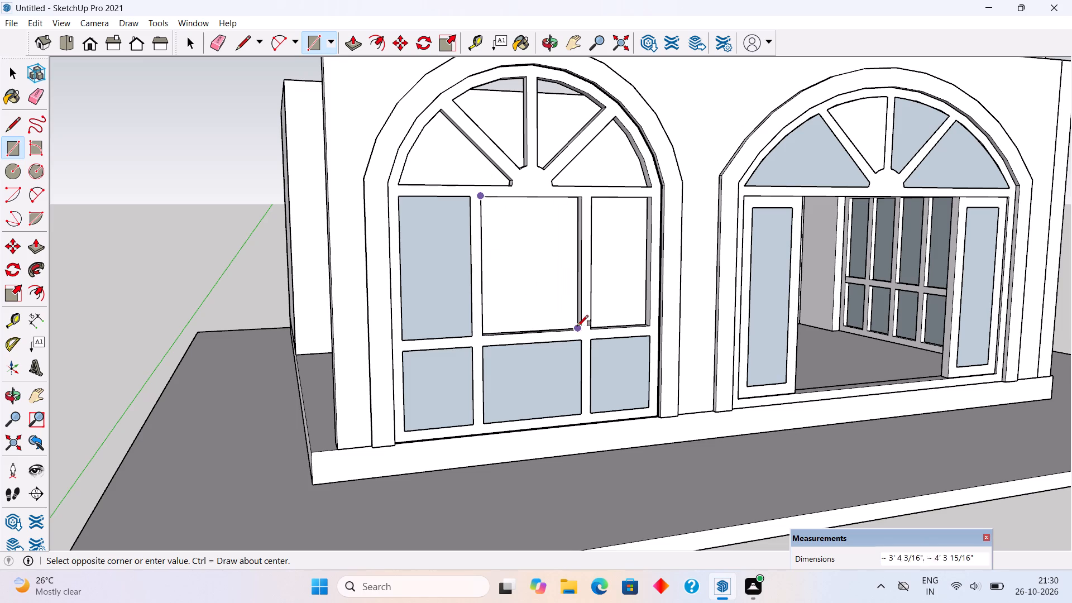
{"action": "left_click", "coordinate": [580, 328]}
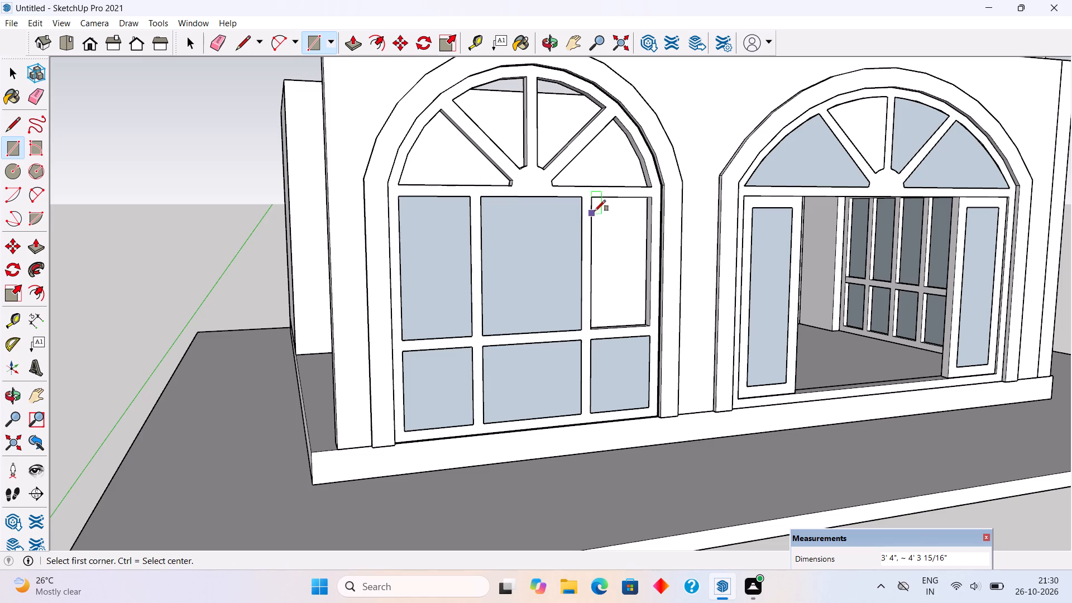
{"action": "left_click", "coordinate": [592, 198]}
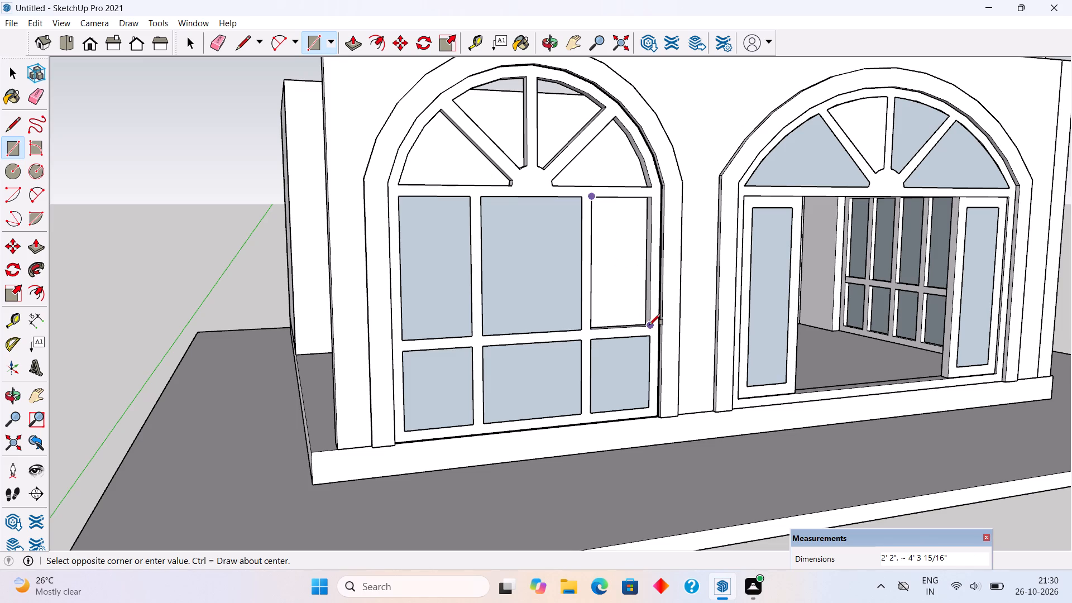
{"action": "left_click", "coordinate": [649, 325]}
Outline the fanlight's lower pane beside the right-hand end of the crossbar with lines and an outer arc, base edge 3' 6".
{"action": "middle_click_drag", "start_coordinate": [534, 455], "coordinate": [477, 558]}
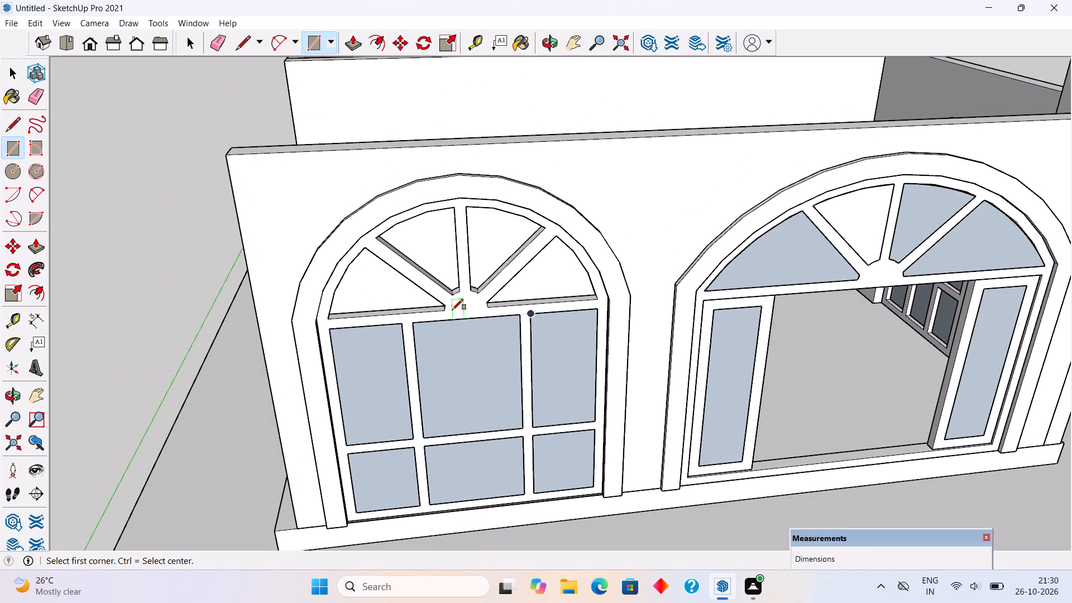
{"action": "scroll", "coordinate": [444, 314], "scroll_direction": "down", "scroll_amount": 1}
{"action": "key", "text": "l"}
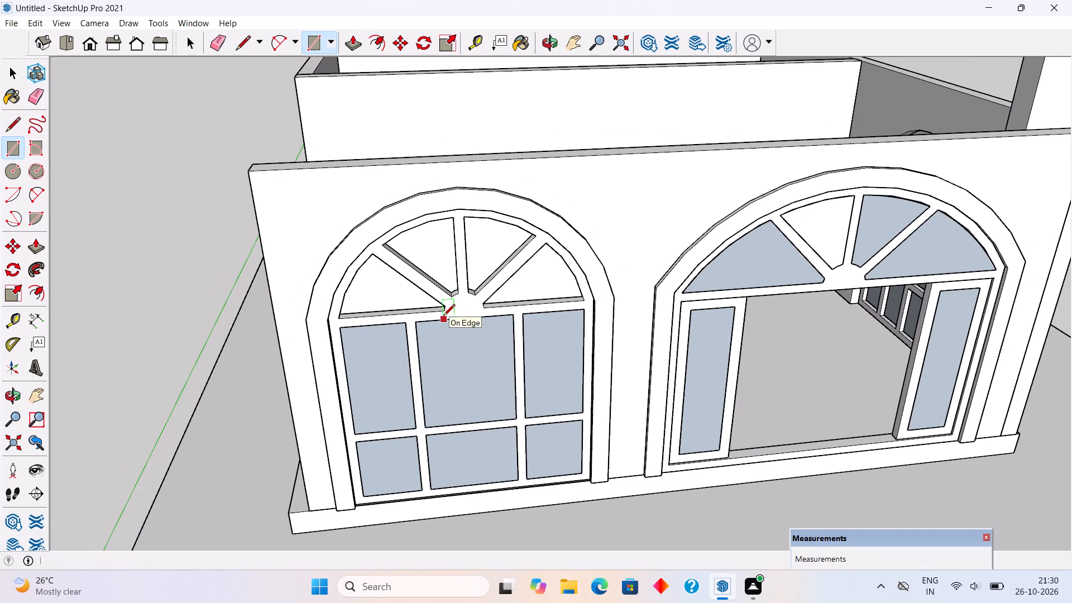
{"action": "scroll", "coordinate": [496, 304], "scroll_direction": "up", "scroll_amount": 13}
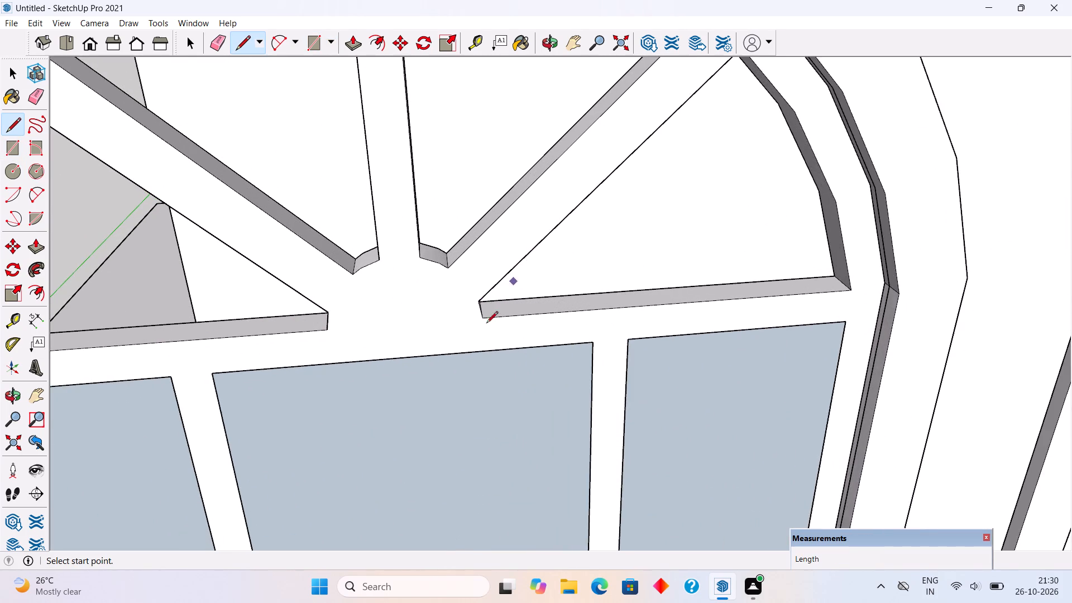
{"action": "scroll", "coordinate": [462, 357], "scroll_direction": "down", "scroll_amount": 3}
{"action": "left_click", "coordinate": [666, 131]}
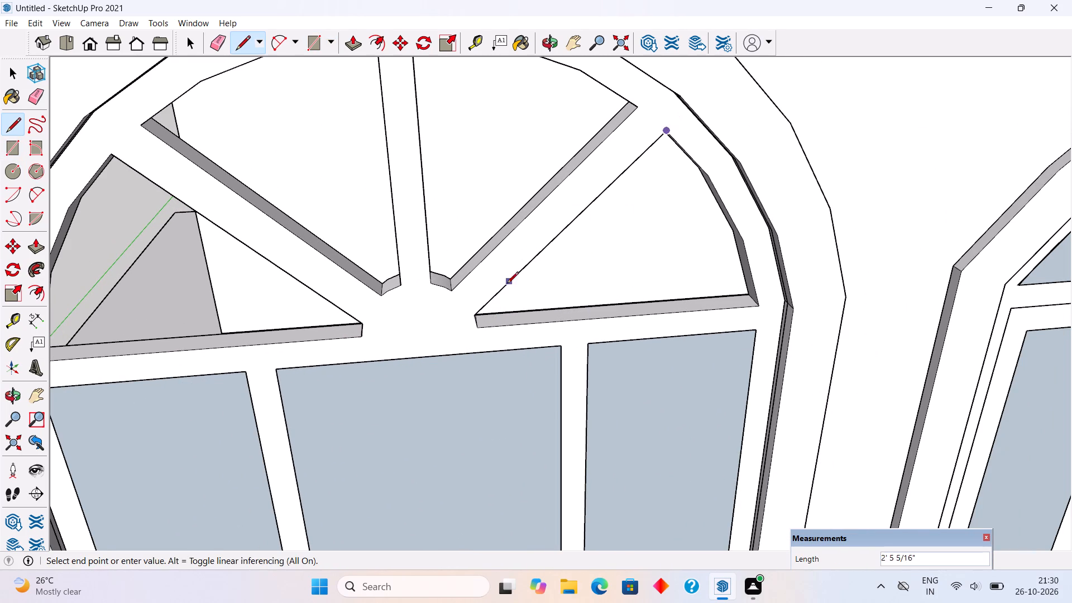
{"action": "left_click", "coordinate": [475, 315]}
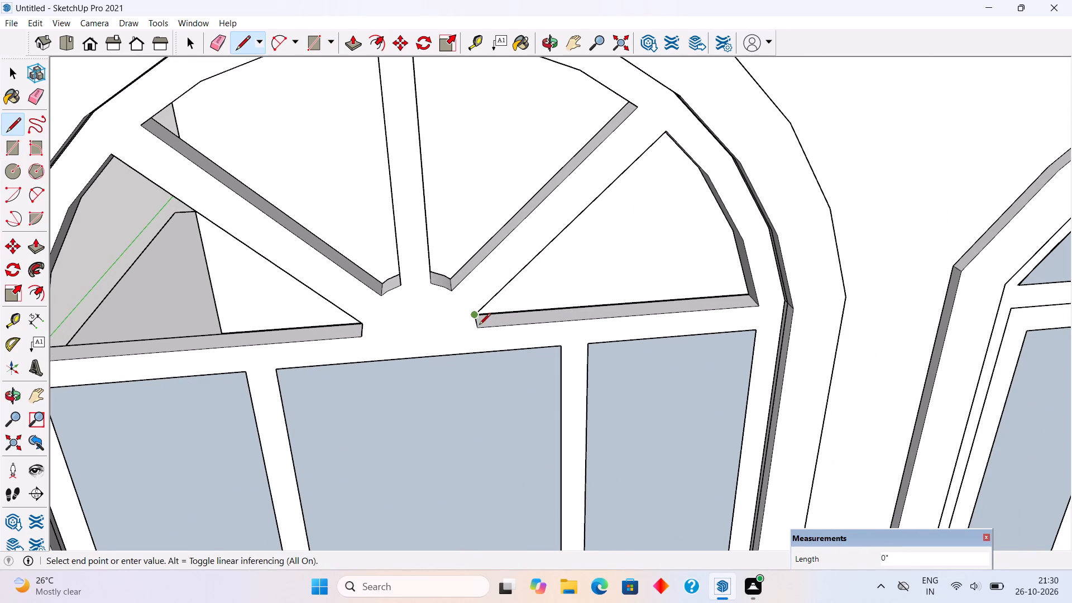
{"action": "scroll", "coordinate": [480, 332], "scroll_direction": "up", "scroll_amount": 11}
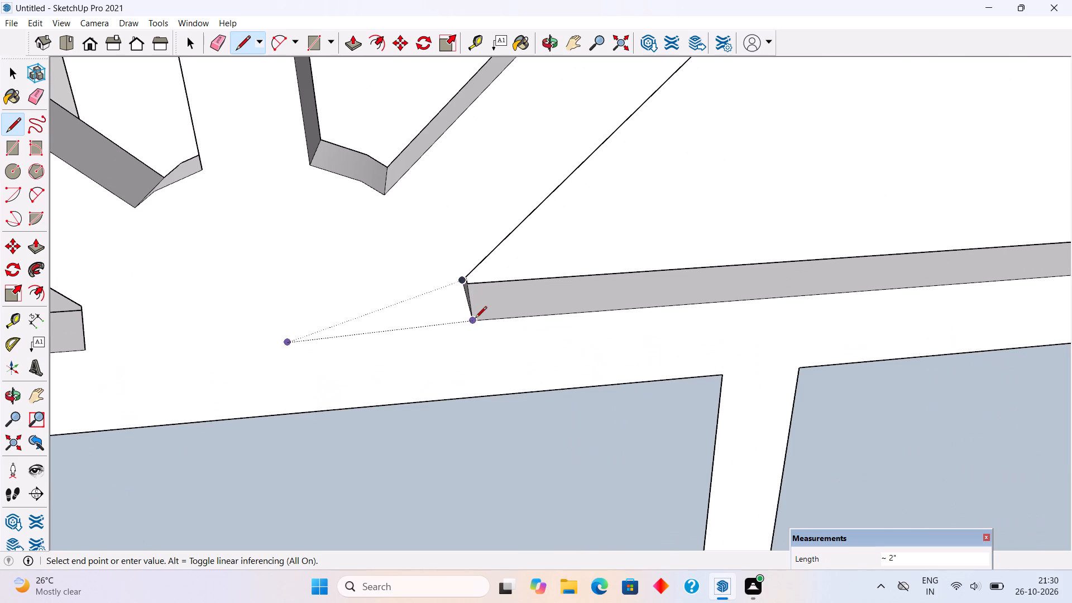
{"action": "left_click", "coordinate": [475, 318]}
{"action": "scroll", "coordinate": [457, 327], "scroll_direction": "down", "scroll_amount": 5}
{"action": "scroll", "coordinate": [333, 333], "scroll_direction": "down", "scroll_amount": 5}
{"action": "scroll", "coordinate": [258, 342], "scroll_direction": "down", "scroll_amount": 3}
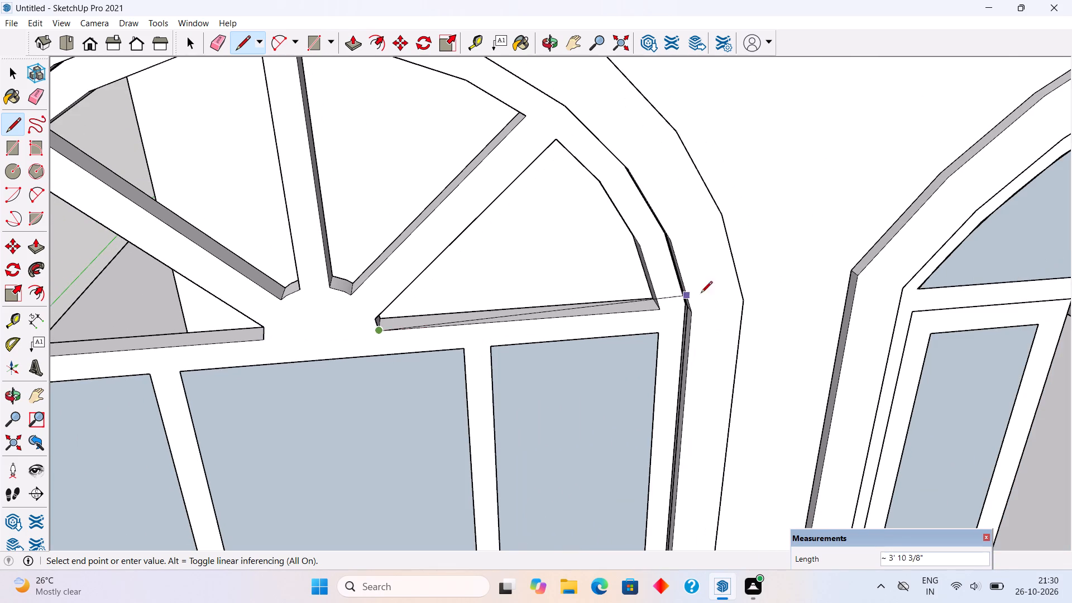
{"action": "left_click", "coordinate": [655, 308]}
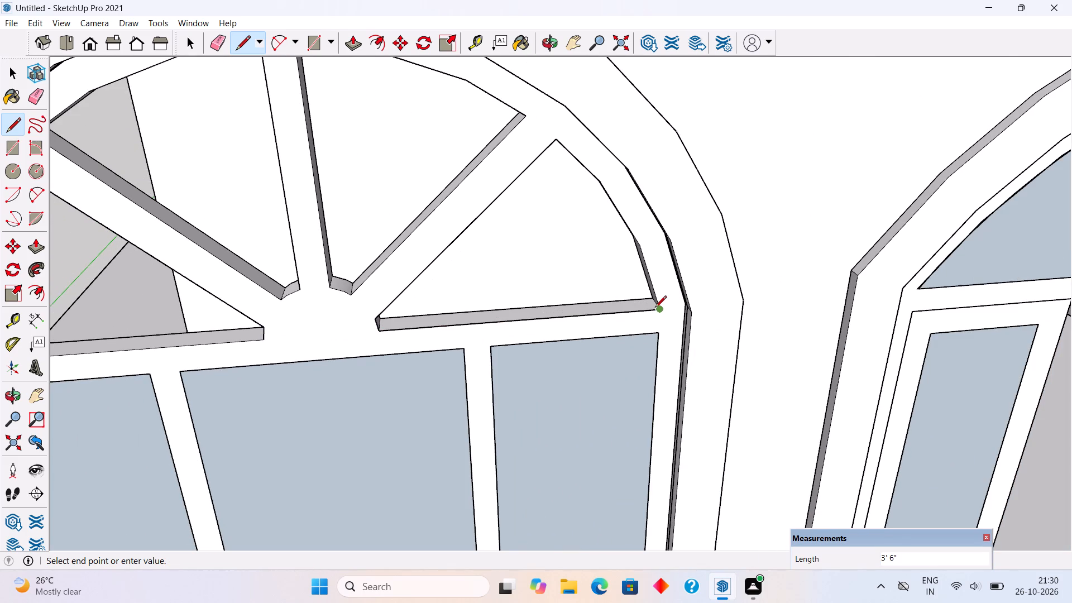
{"action": "key", "text": "a"}
{"action": "left_click", "coordinate": [659, 309]}
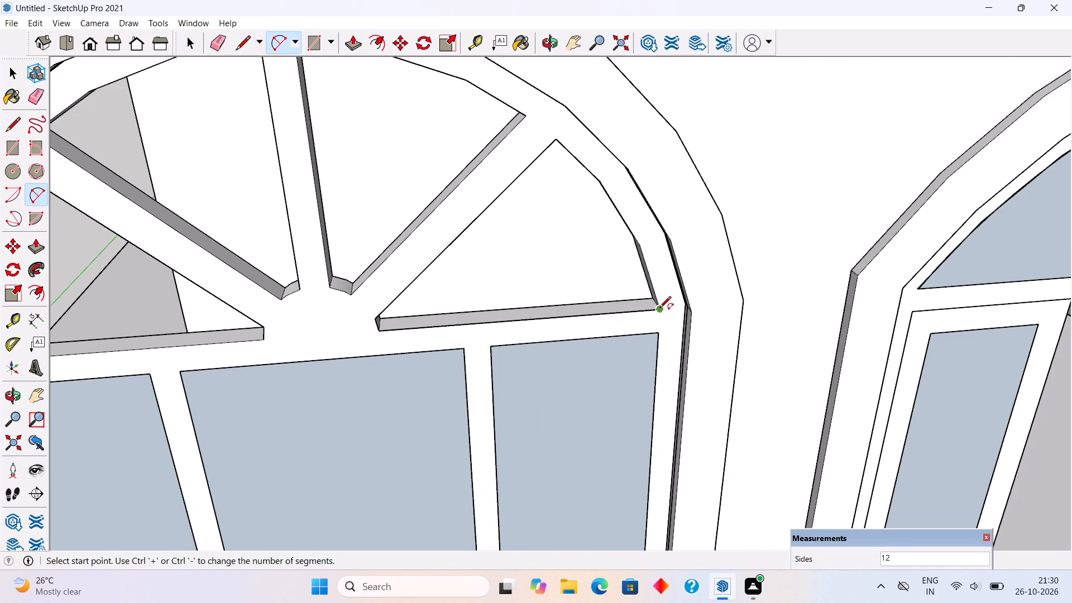
{"action": "left_click", "coordinate": [559, 138]}
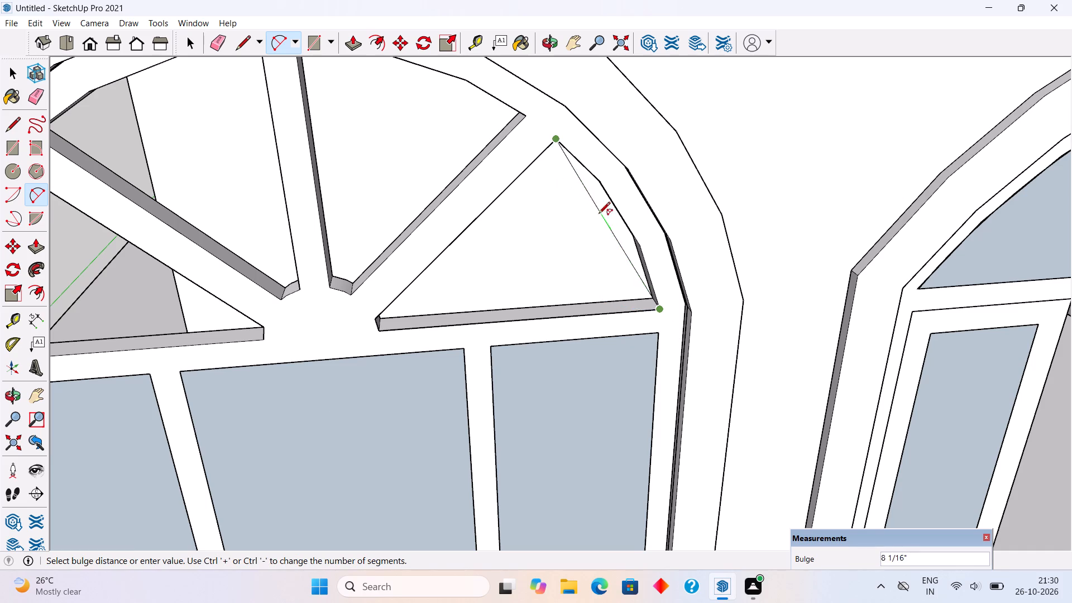
{"action": "left_click", "coordinate": [624, 217]}
Outline the fanlight's lower left pane with an outer arc bulging about 2 3/16", a 3' sloped edge and a 3' 6" base.
{"action": "scroll", "coordinate": [624, 217], "scroll_direction": "down", "scroll_amount": 6}
{"action": "scroll", "coordinate": [586, 307], "scroll_direction": "down", "scroll_amount": 4}
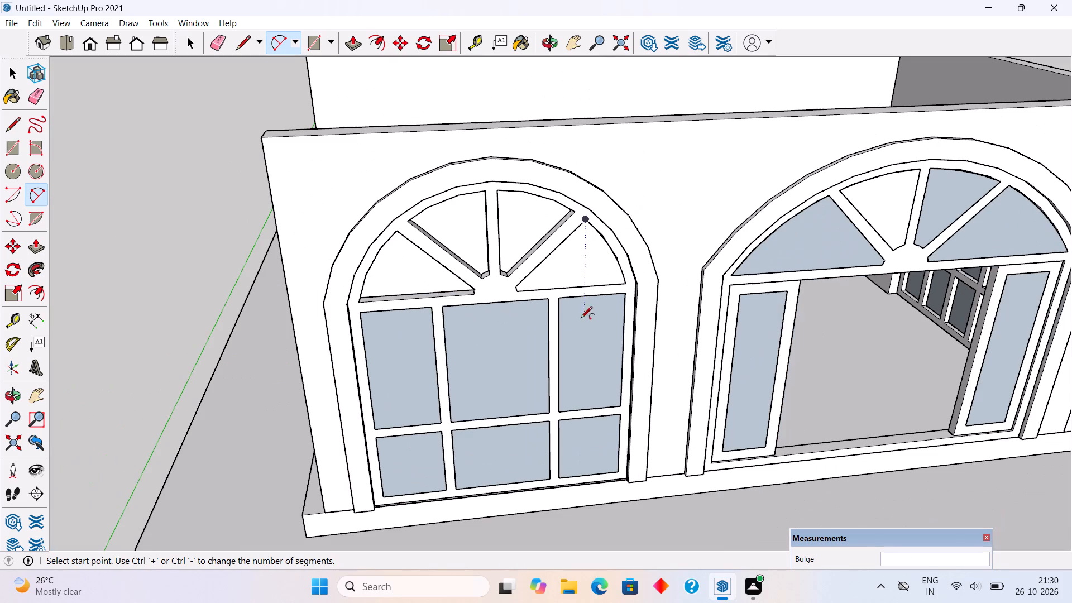
{"action": "scroll", "coordinate": [355, 289], "scroll_direction": "up", "scroll_amount": 5}
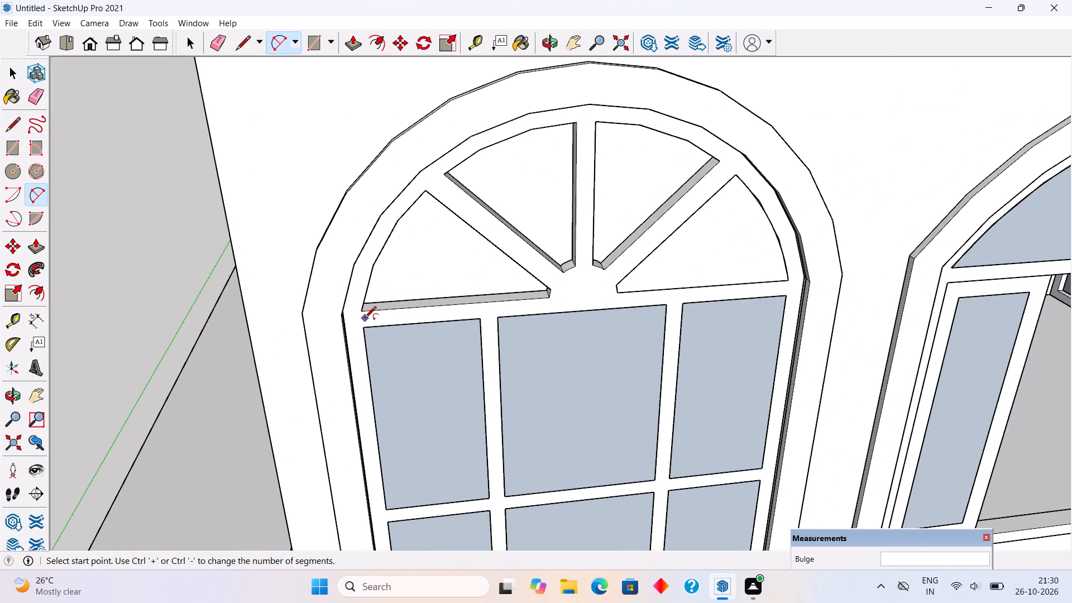
{"action": "left_click", "coordinate": [363, 312]}
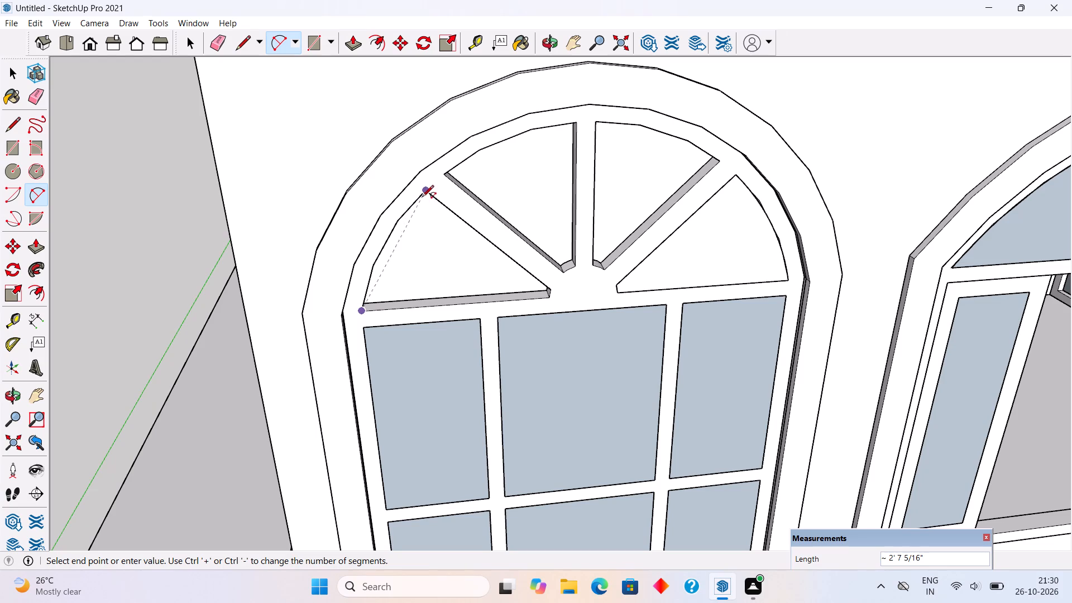
{"action": "left_click", "coordinate": [424, 193]}
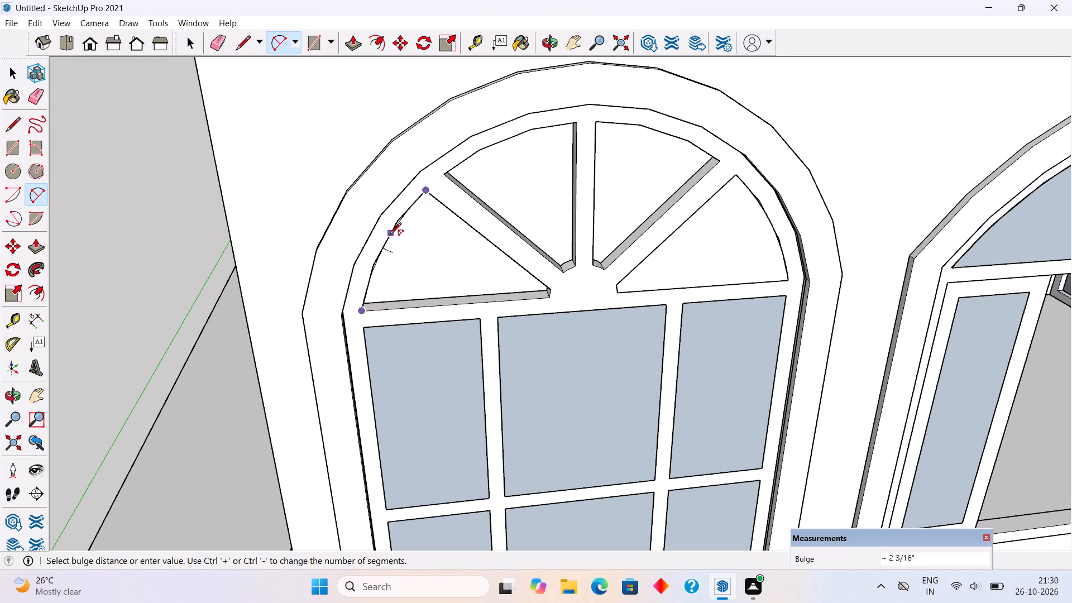
{"action": "left_click", "coordinate": [389, 236]}
{"action": "key", "text": "l"}
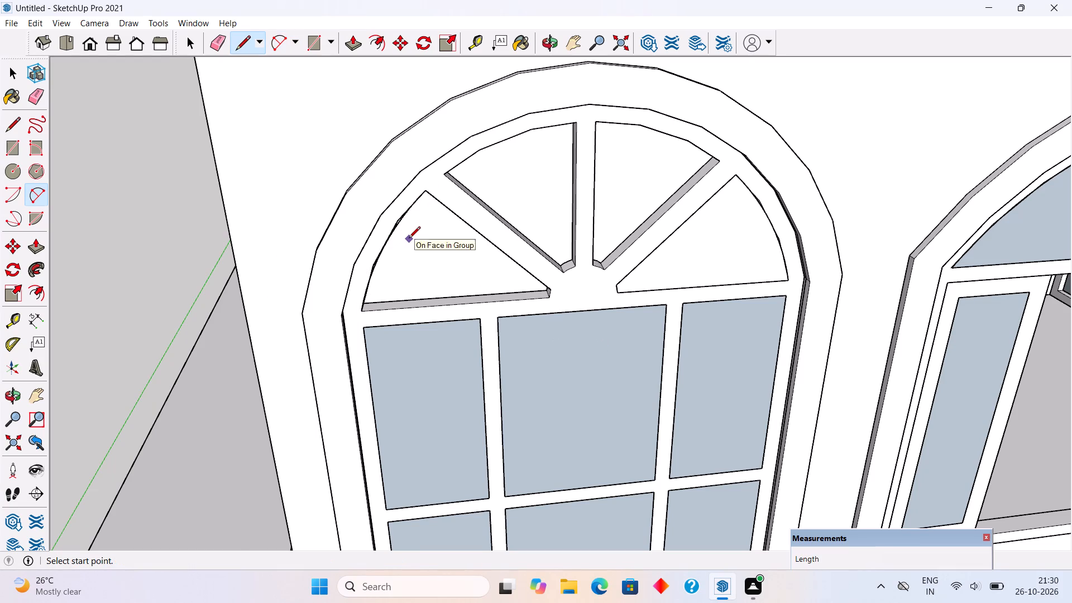
{"action": "left_click", "coordinate": [429, 193]}
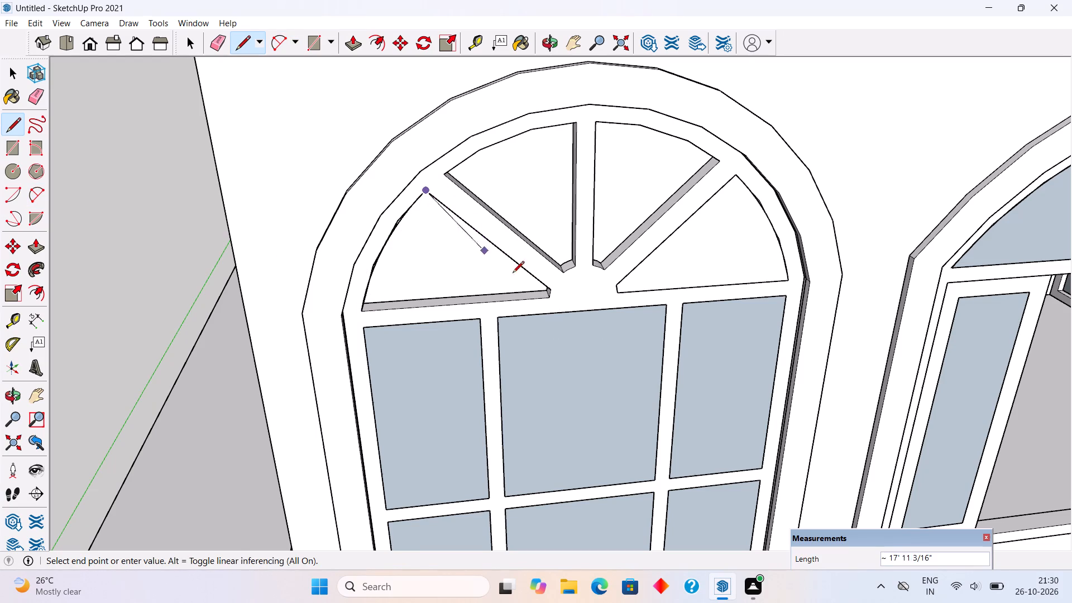
{"action": "scroll", "coordinate": [535, 284], "scroll_direction": "up", "scroll_amount": 4}
{"action": "left_click", "coordinate": [581, 300]}
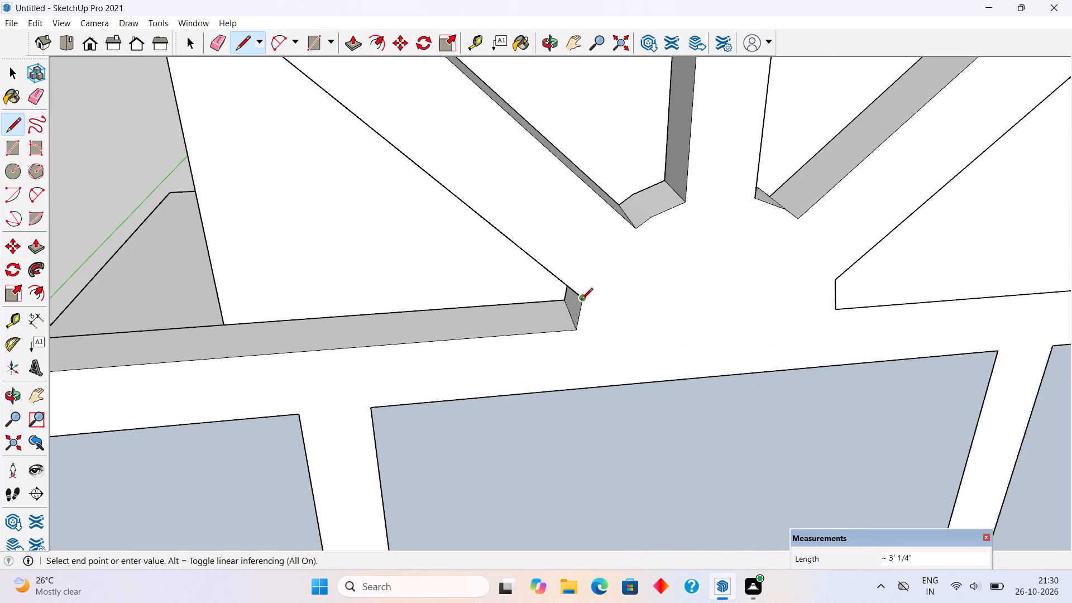
{"action": "left_click", "coordinate": [573, 334]}
{"action": "scroll", "coordinate": [490, 332], "scroll_direction": "down", "scroll_amount": 4}
{"action": "scroll", "coordinate": [289, 338], "scroll_direction": "down", "scroll_amount": 5}
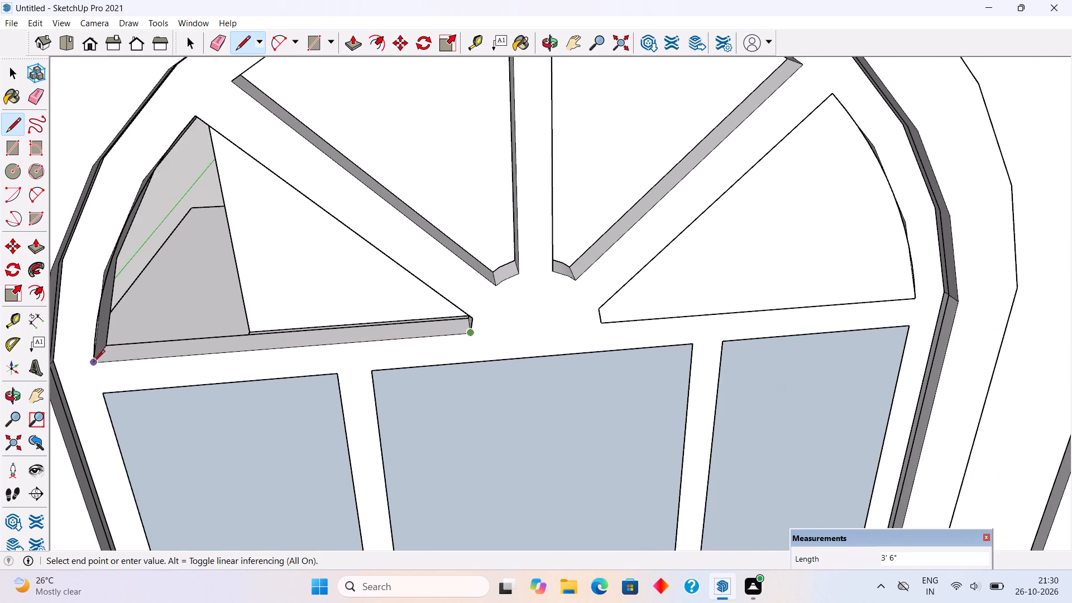
{"action": "left_click", "coordinate": [93, 363]}
Outline the fanlight pane left of the central mullion: 2' 11" sloped edge, two-segment inner edge, 2' 8 9/16" vertical edge, arc bulging about 2 1/16".
{"action": "scroll", "coordinate": [94, 376], "scroll_direction": "down", "scroll_amount": 6}
{"action": "scroll", "coordinate": [131, 423], "scroll_direction": "down", "scroll_amount": 5}
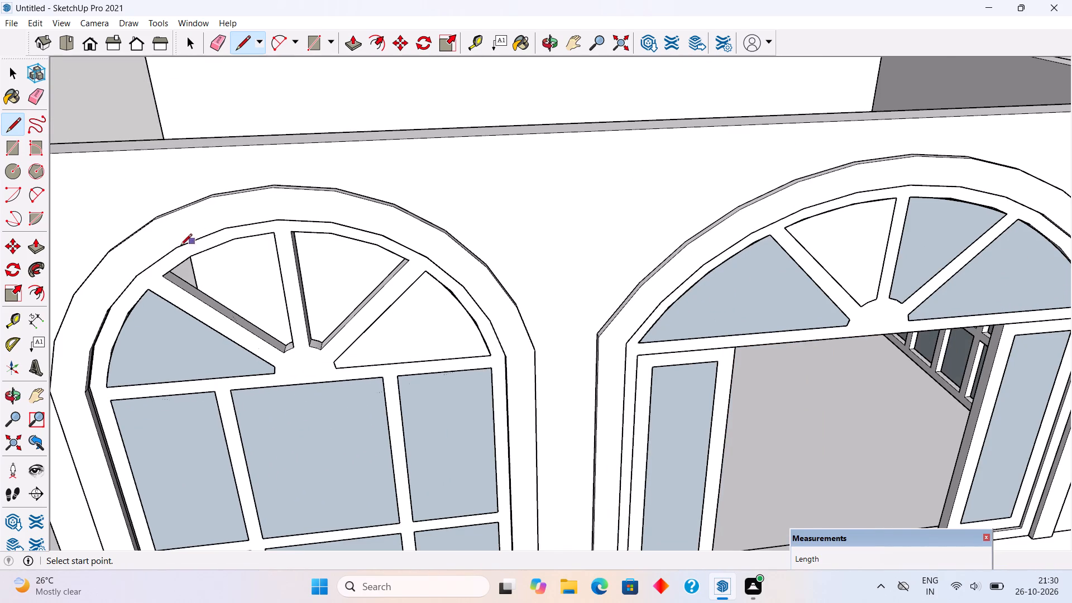
{"action": "scroll", "coordinate": [177, 251], "scroll_direction": "up", "scroll_amount": 3}
{"action": "left_click", "coordinate": [159, 283]}
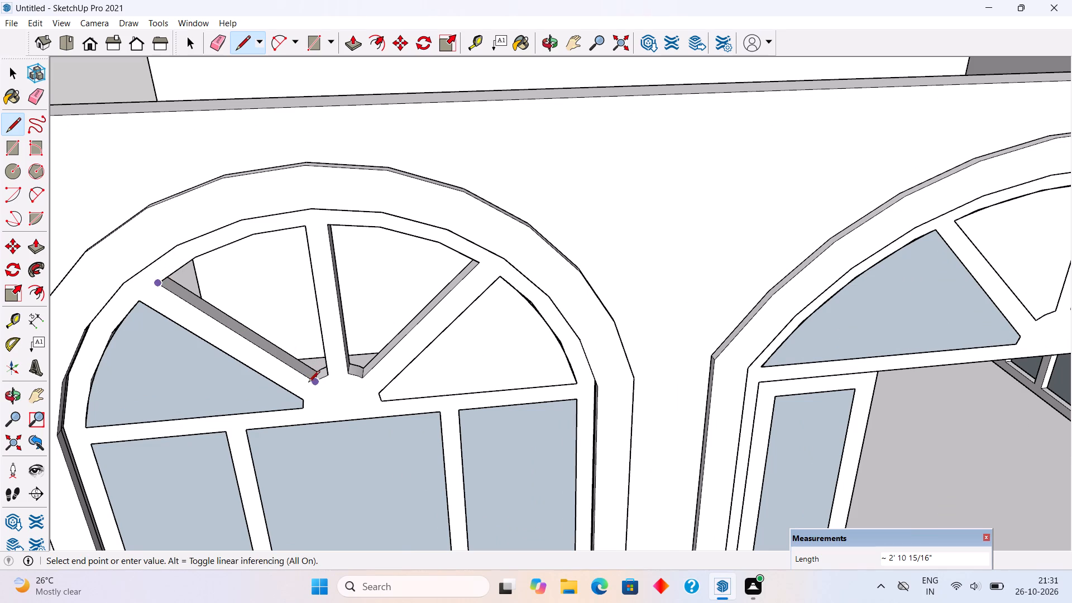
{"action": "left_click", "coordinate": [309, 384]}
{"action": "scroll", "coordinate": [349, 389], "scroll_direction": "up", "scroll_amount": 6}
{"action": "scroll", "coordinate": [301, 363], "scroll_direction": "up", "scroll_amount": 4}
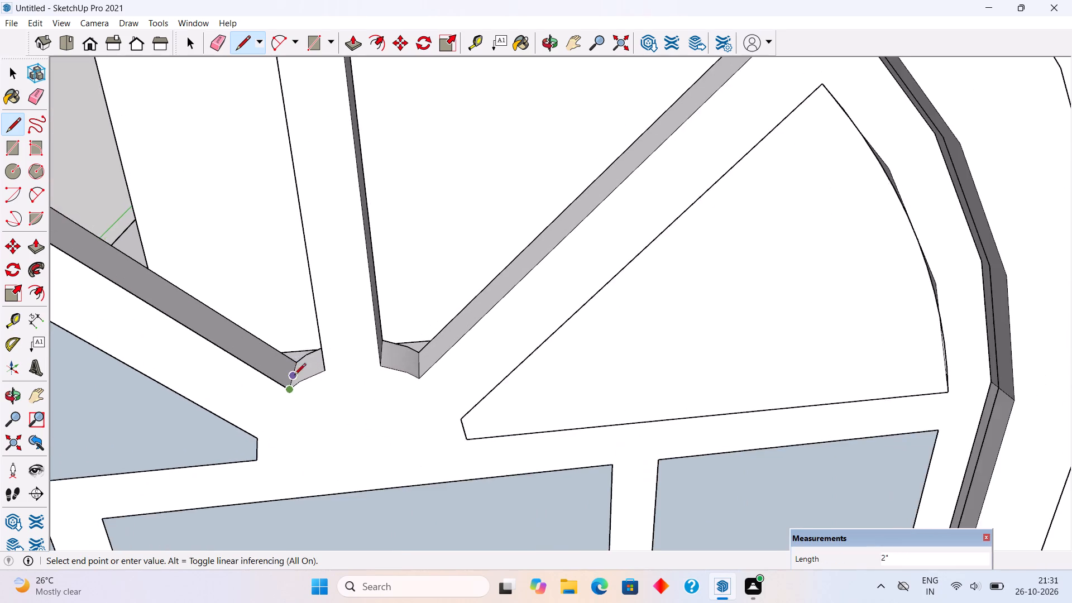
{"action": "scroll", "coordinate": [294, 376], "scroll_direction": "up", "scroll_amount": 8}
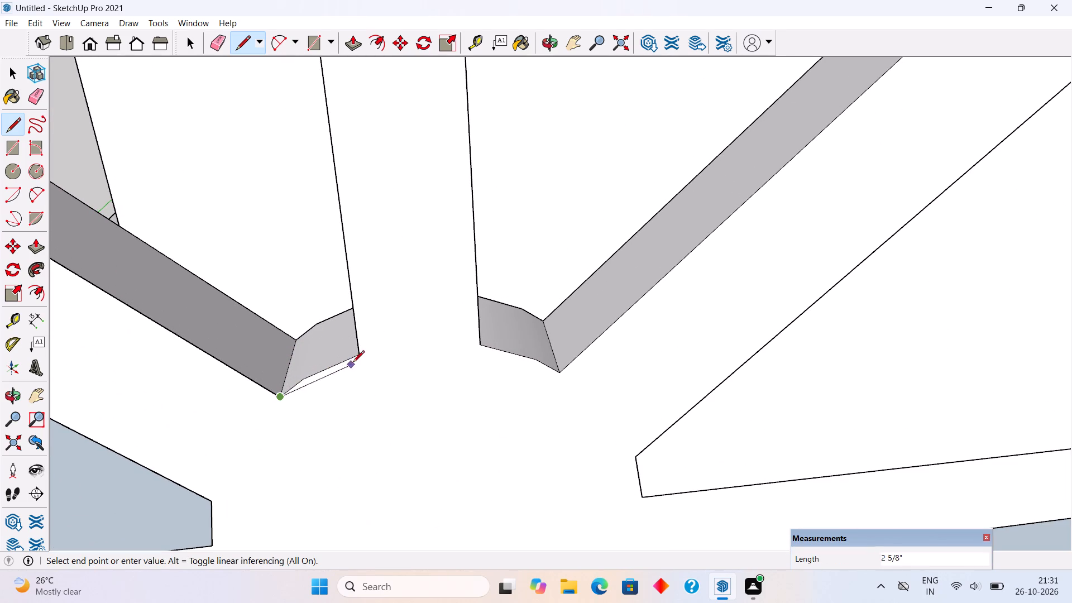
{"action": "left_click", "coordinate": [302, 381]}
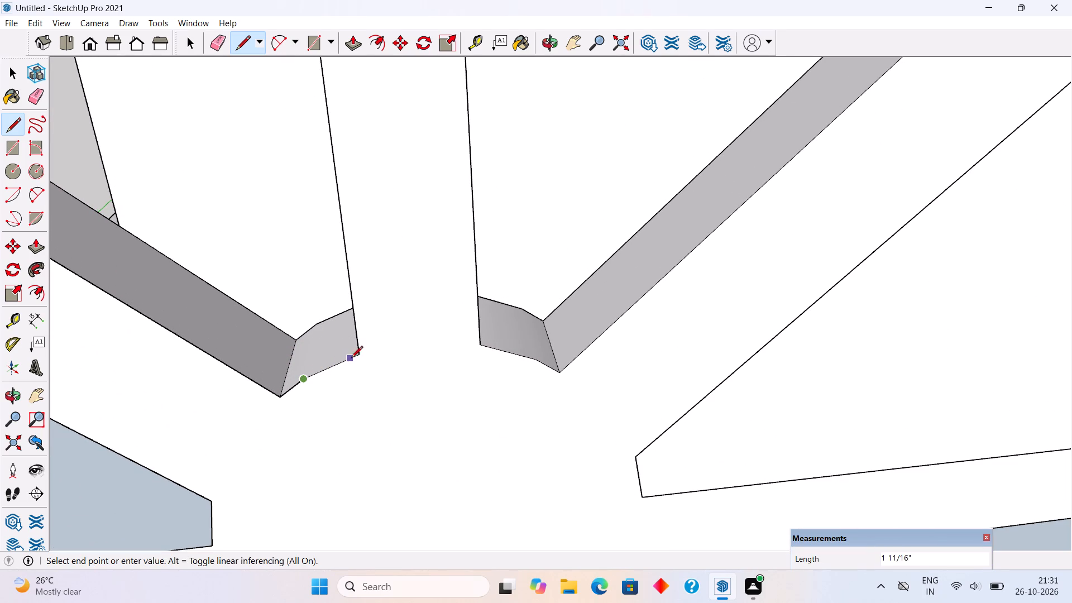
{"action": "left_click", "coordinate": [356, 358]}
{"action": "scroll", "coordinate": [356, 358], "scroll_direction": "down", "scroll_amount": 20}
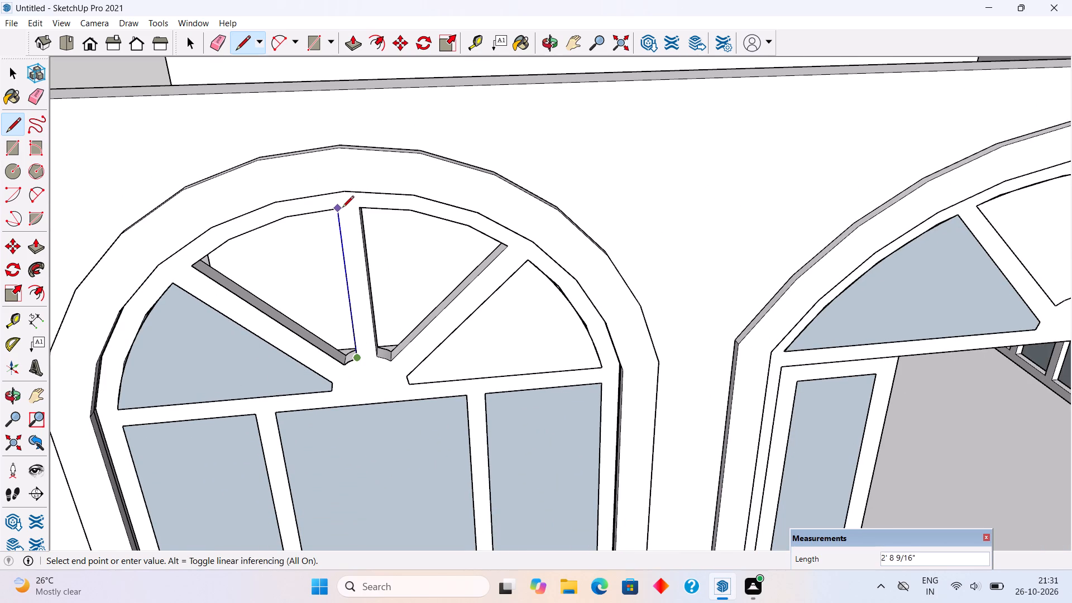
{"action": "left_click", "coordinate": [339, 208]}
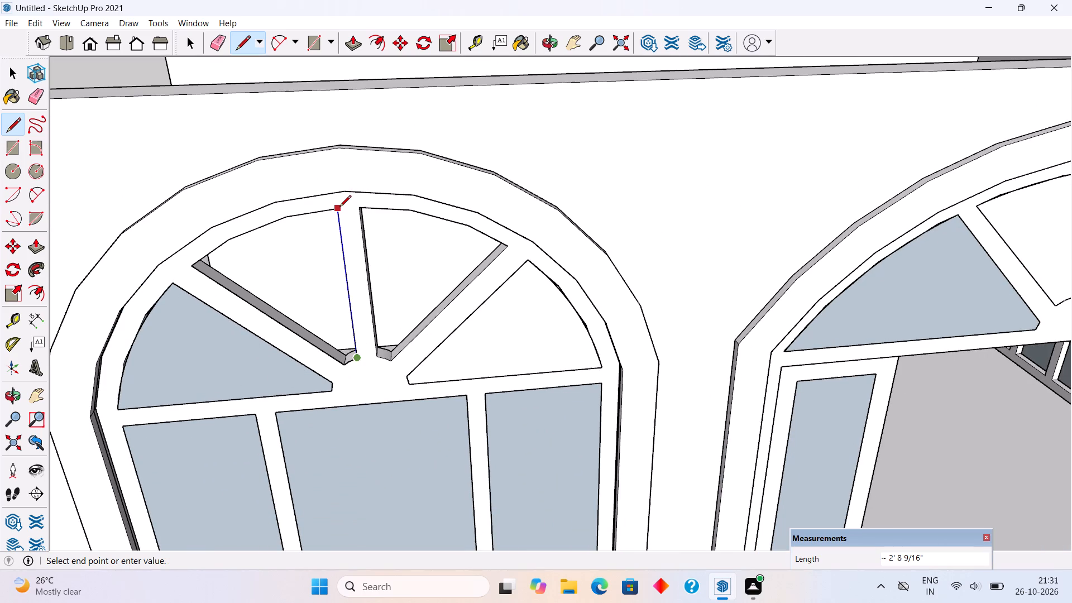
{"action": "key", "text": "a"}
{"action": "left_click", "coordinate": [336, 210]}
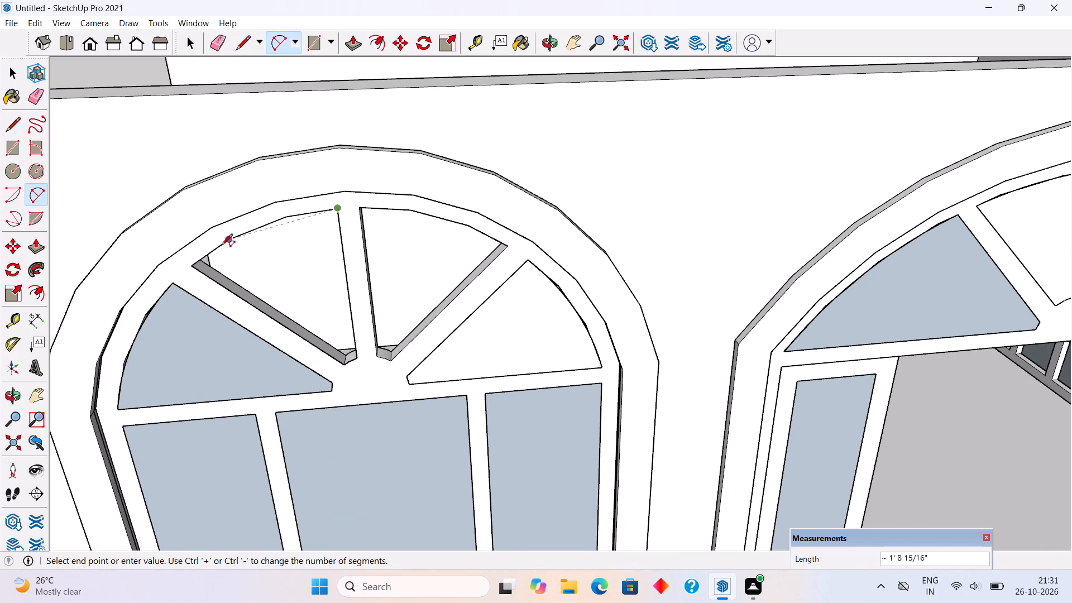
{"action": "left_click", "coordinate": [194, 267]}
{"action": "left_click", "coordinate": [254, 231]}
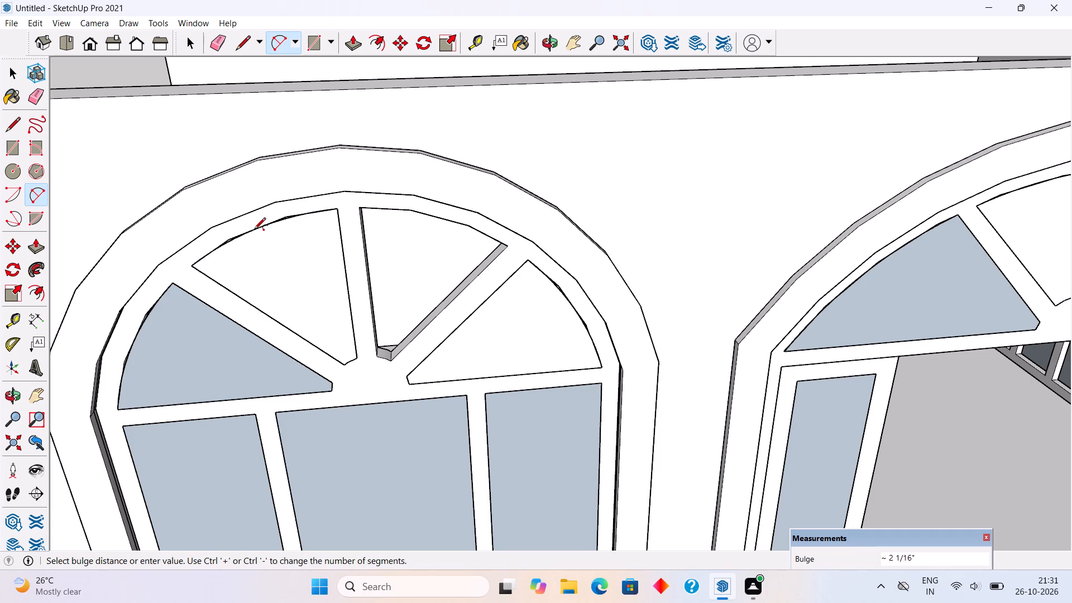
{"action": "scroll", "coordinate": [256, 265], "scroll_direction": "down", "scroll_amount": 5}
{"action": "key", "text": "space"}
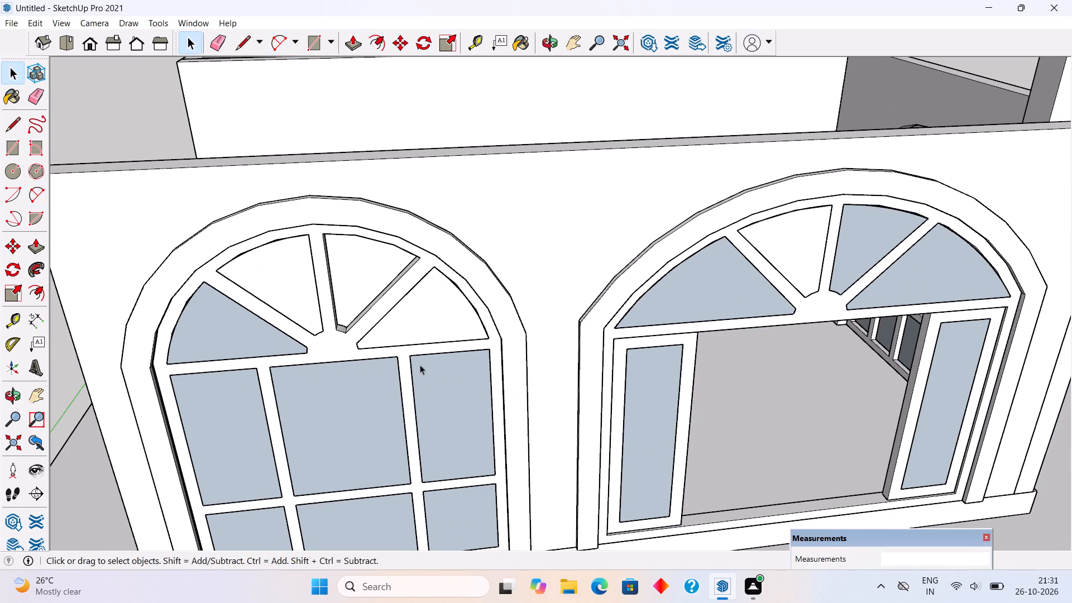
Outline the fanlight pane right of the central mullion: 2' 10 15/16" sloped edge, two-segment inner edge, 2' 8 9/16" mullion edge, arc bulging about 2 1/8".
{"action": "middle_click_drag", "start_coordinate": [473, 357], "coordinate": [525, 339]}
{"action": "scroll", "coordinate": [446, 260], "scroll_direction": "up", "scroll_amount": 4}
{"action": "middle_click_drag", "start_coordinate": [427, 313], "coordinate": [476, 286]}
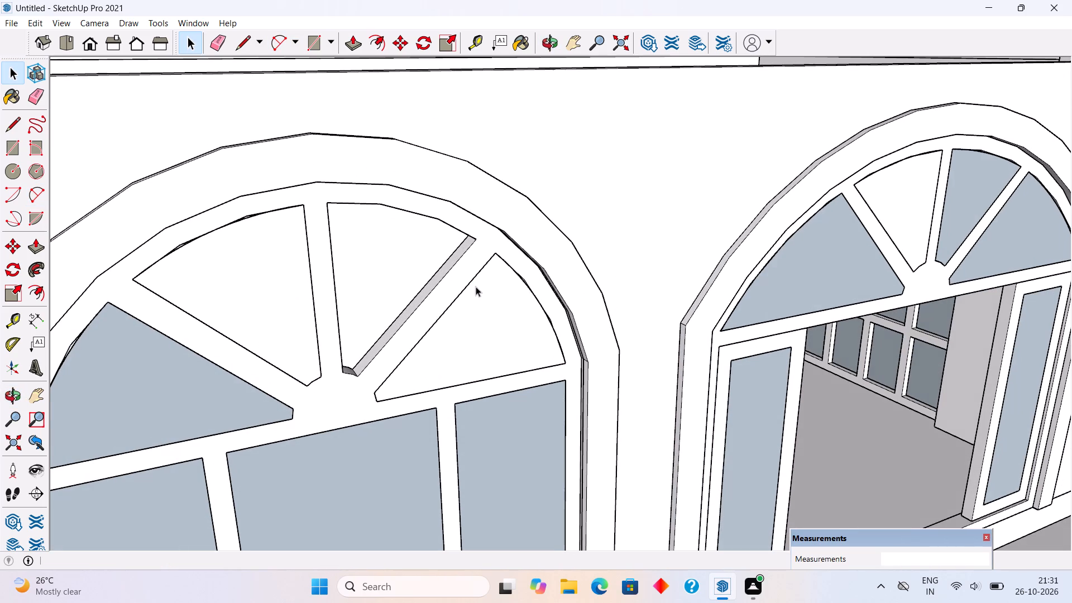
{"action": "key", "text": "l"}
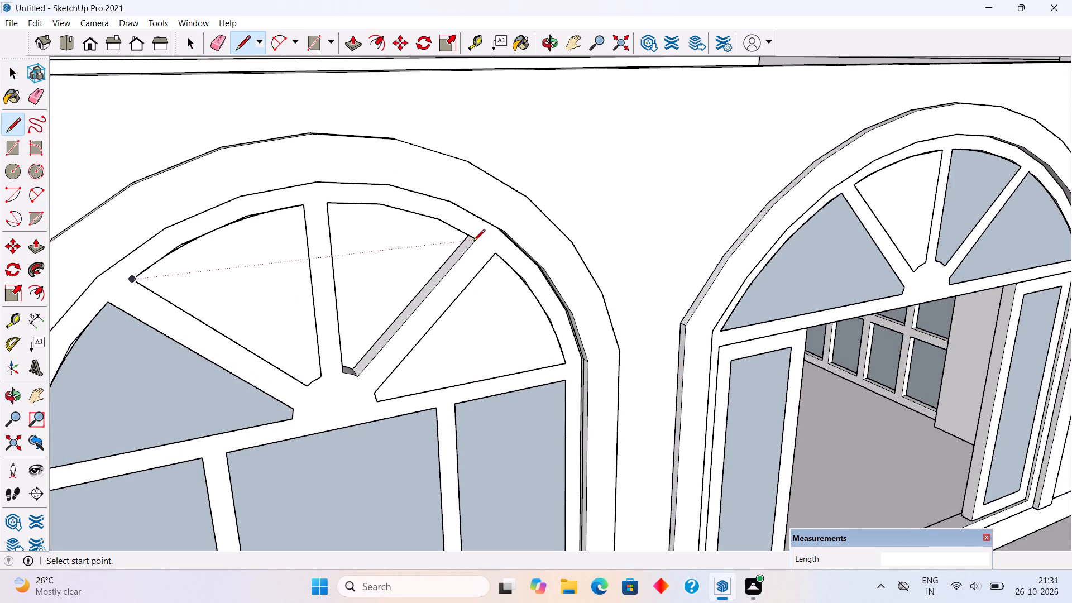
{"action": "left_click", "coordinate": [476, 241]}
{"action": "left_click", "coordinate": [358, 379]}
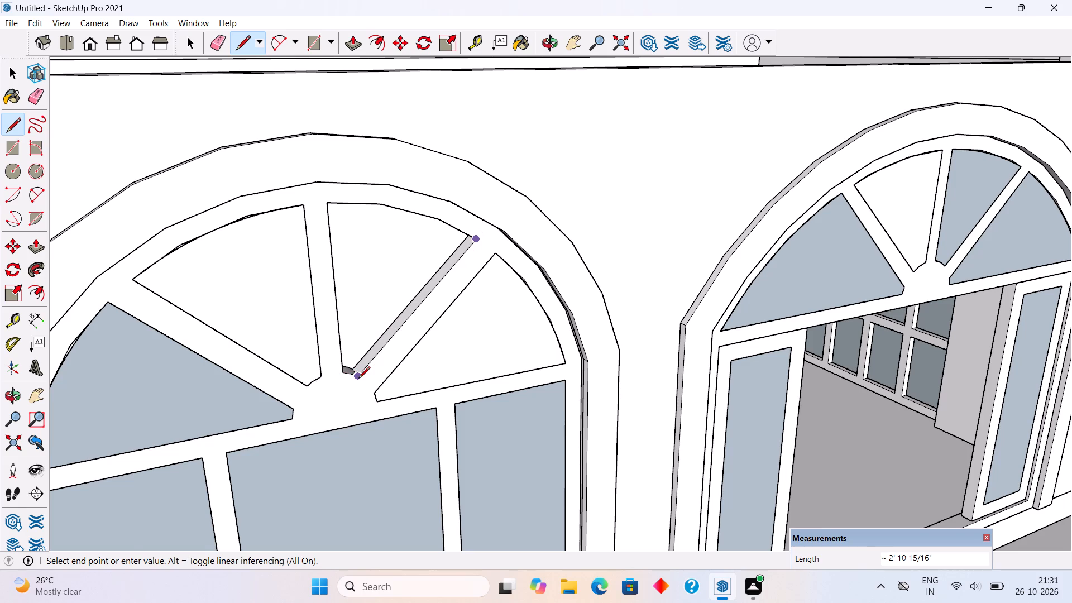
{"action": "scroll", "coordinate": [336, 389], "scroll_direction": "up", "scroll_amount": 17}
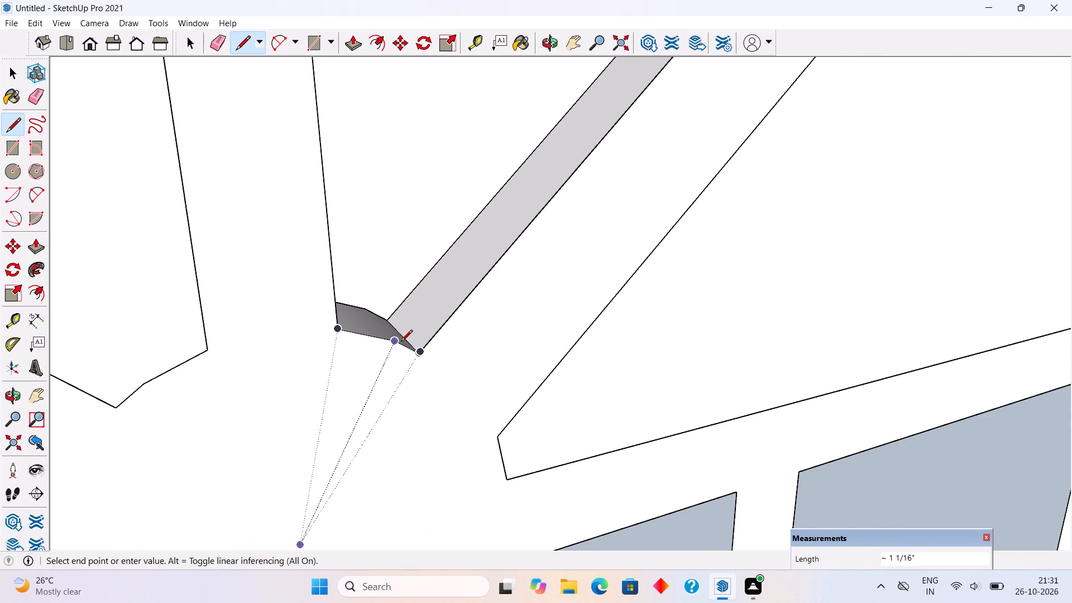
{"action": "scroll", "coordinate": [395, 343], "scroll_direction": "up", "scroll_amount": 3}
{"action": "left_click", "coordinate": [396, 342]}
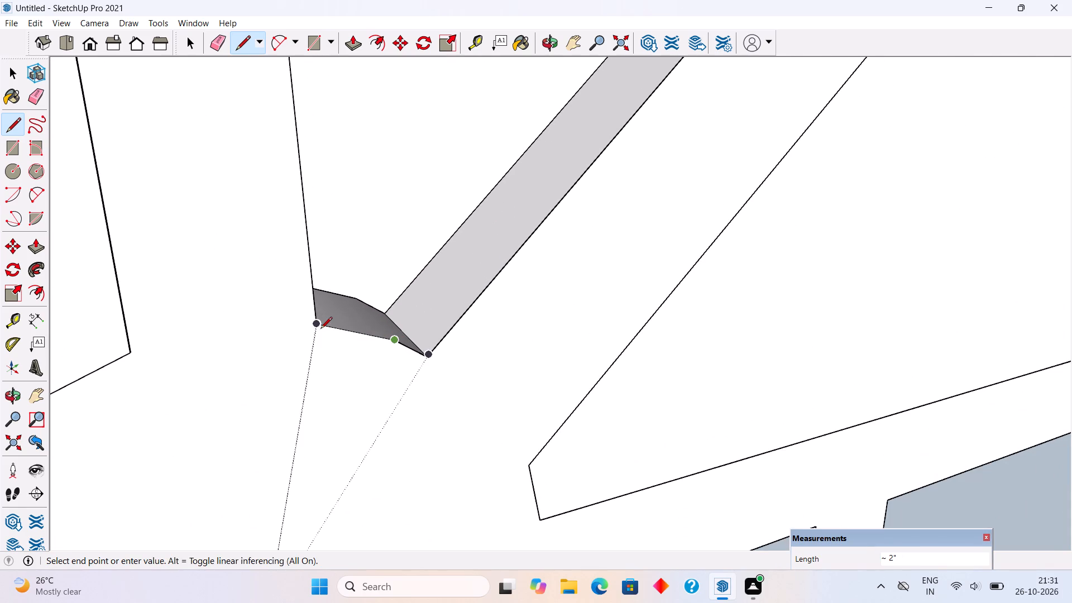
{"action": "left_click", "coordinate": [317, 328]}
{"action": "scroll", "coordinate": [315, 328], "scroll_direction": "down", "scroll_amount": 7}
{"action": "scroll", "coordinate": [313, 338], "scroll_direction": "down", "scroll_amount": 14}
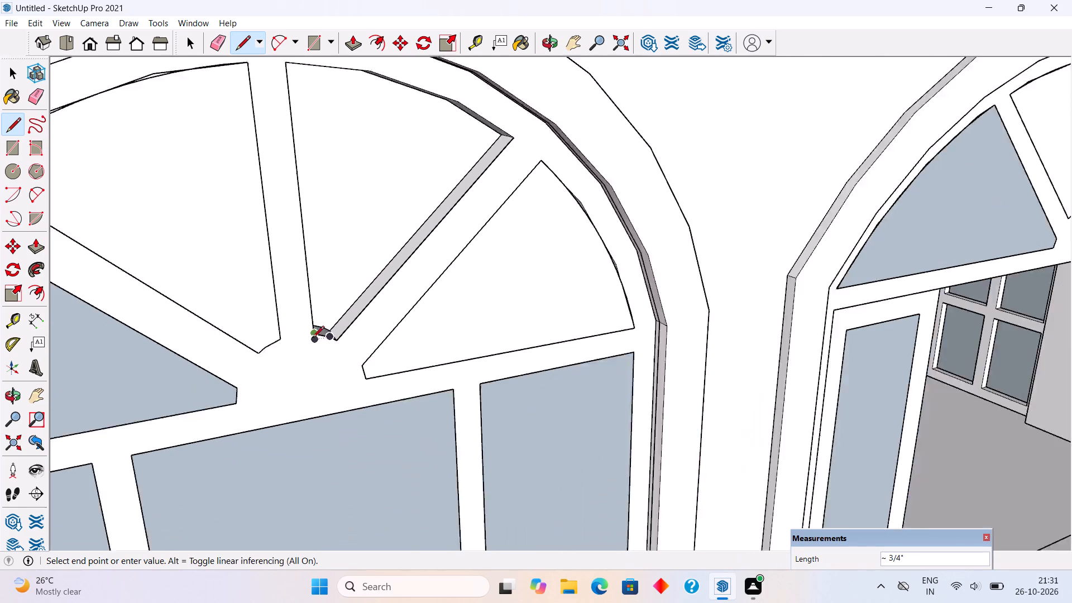
{"action": "scroll", "coordinate": [313, 338], "scroll_direction": "down", "scroll_amount": 2}
{"action": "left_click", "coordinate": [297, 168]}
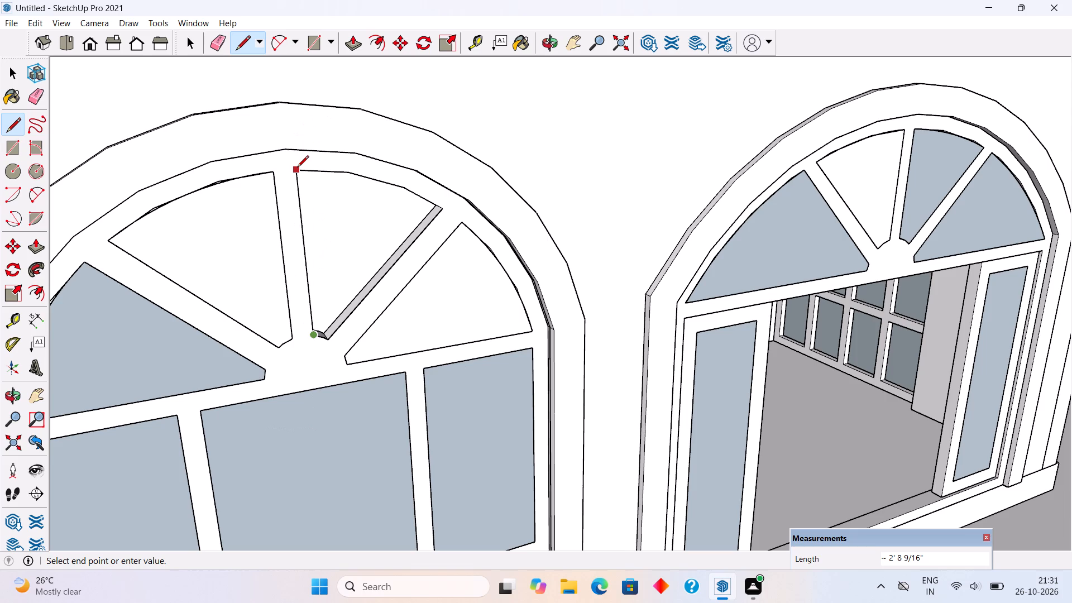
{"action": "key", "text": "a"}
{"action": "left_click", "coordinate": [296, 171]}
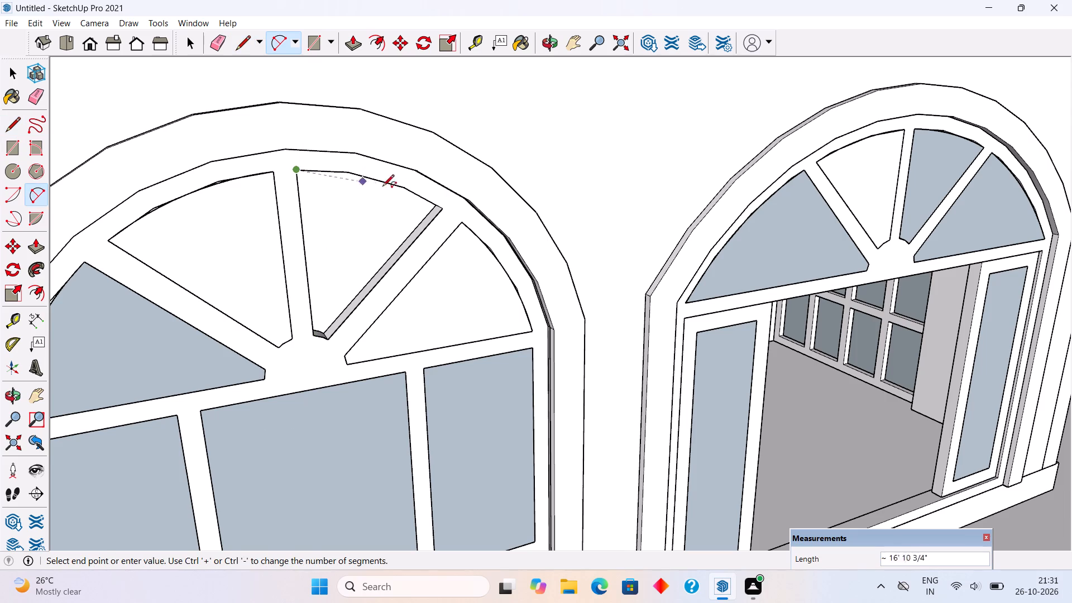
{"action": "left_click", "coordinate": [438, 210]}
{"action": "left_click", "coordinate": [406, 189]}
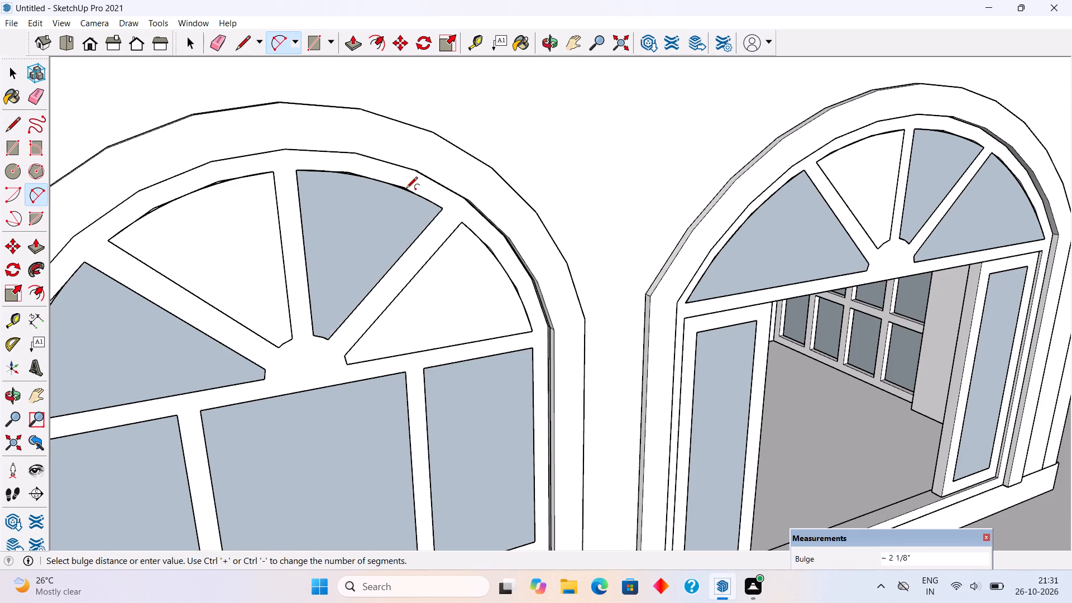
{"action": "scroll", "coordinate": [406, 189], "scroll_direction": "down", "scroll_amount": 5}
{"action": "key", "text": "space"}
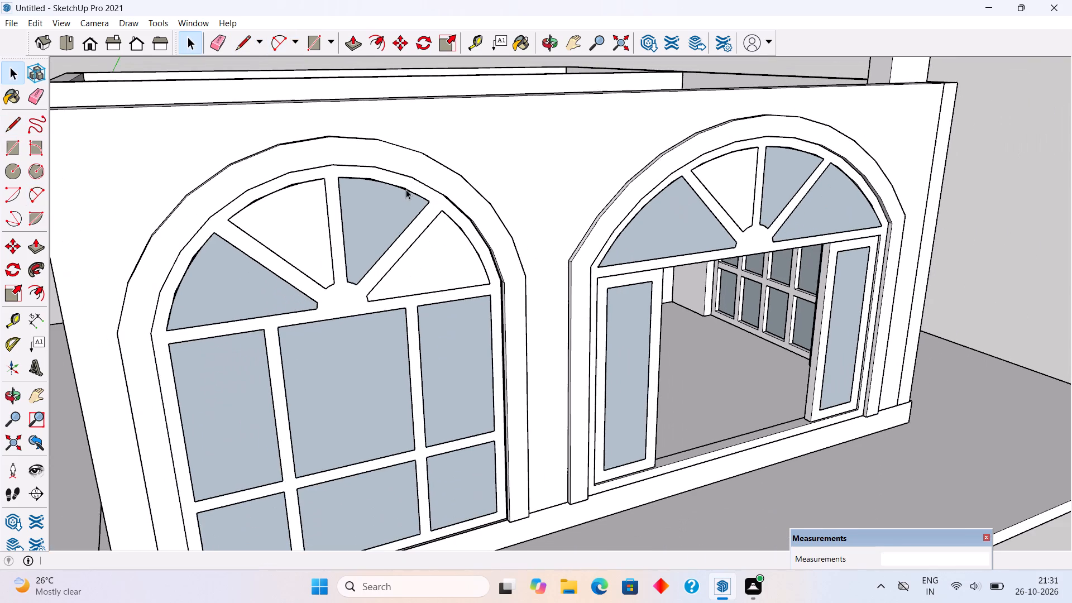
Make each of the four fanlight panes in the newly glazed arched window its own group.
{"action": "scroll", "coordinate": [406, 189], "scroll_direction": "down", "scroll_amount": 8}
{"action": "middle_click_drag", "start_coordinate": [349, 234], "coordinate": [293, 205]}
{"action": "scroll", "coordinate": [264, 200], "scroll_direction": "down", "scroll_amount": 1}
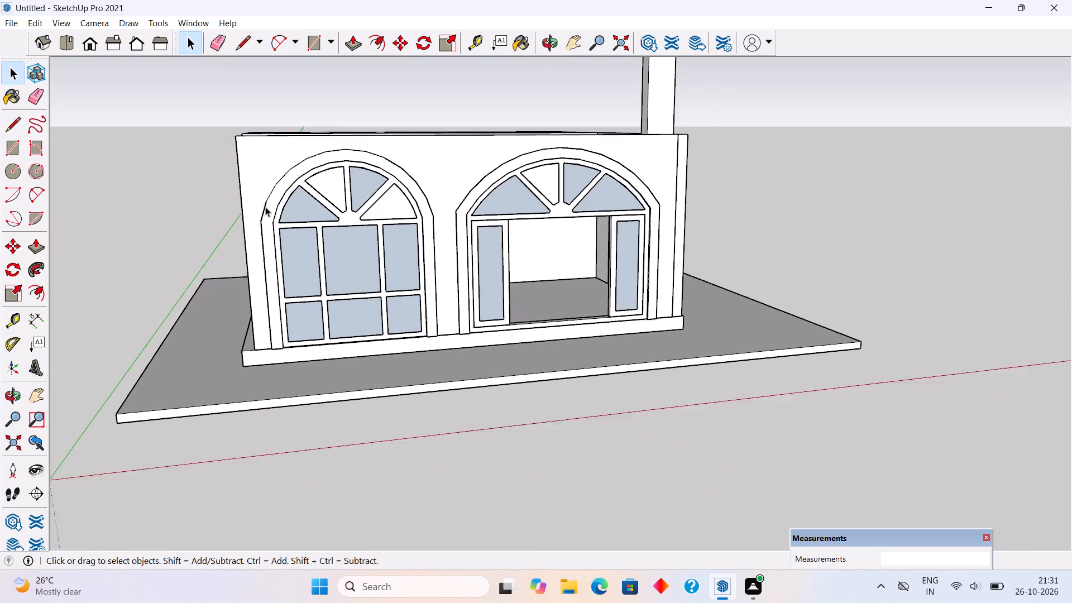
{"action": "scroll", "coordinate": [265, 207], "scroll_direction": "down", "scroll_amount": 1}
{"action": "middle_click_drag", "start_coordinate": [359, 329], "coordinate": [296, 260]}
{"action": "scroll", "coordinate": [315, 289], "scroll_direction": "up", "scroll_amount": 1}
{"action": "scroll", "coordinate": [272, 221], "scroll_direction": "down", "scroll_amount": 6}
{"action": "scroll", "coordinate": [220, 125], "scroll_direction": "up", "scroll_amount": 6}
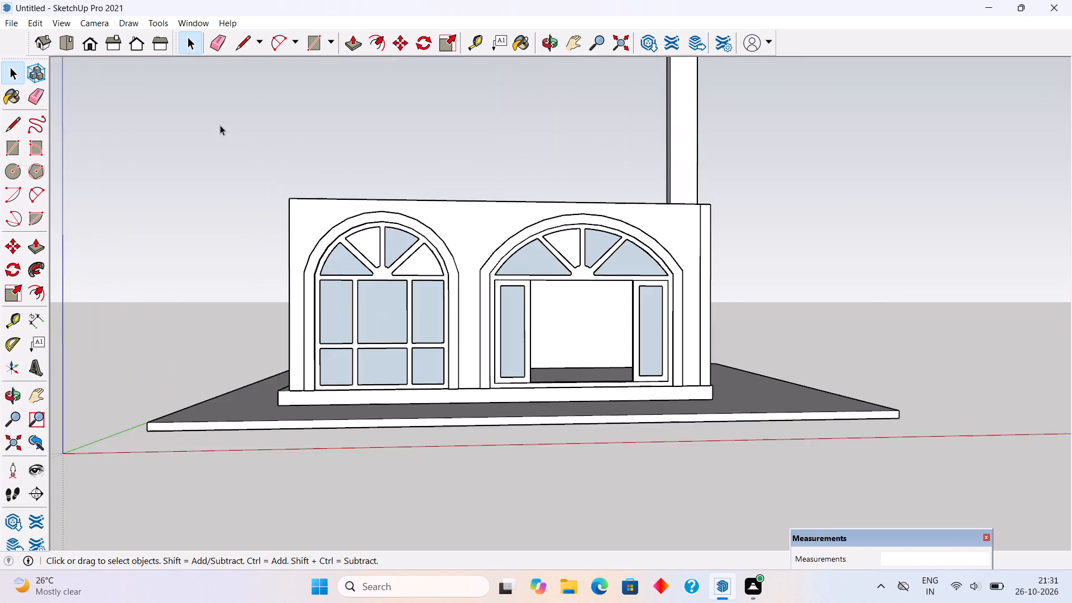
{"action": "scroll", "coordinate": [271, 189], "scroll_direction": "up", "scroll_amount": 3}
{"action": "triple_click", "coordinate": [390, 296]}
{"action": "right_click", "coordinate": [390, 296]}
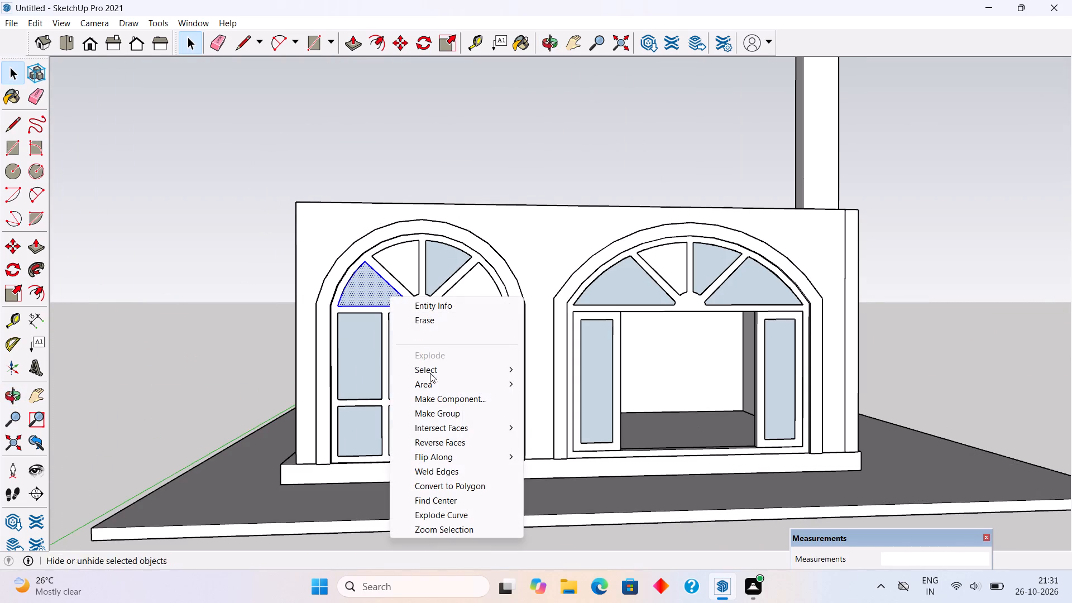
{"action": "left_click", "coordinate": [448, 408]}
{"action": "triple_click", "coordinate": [411, 253]}
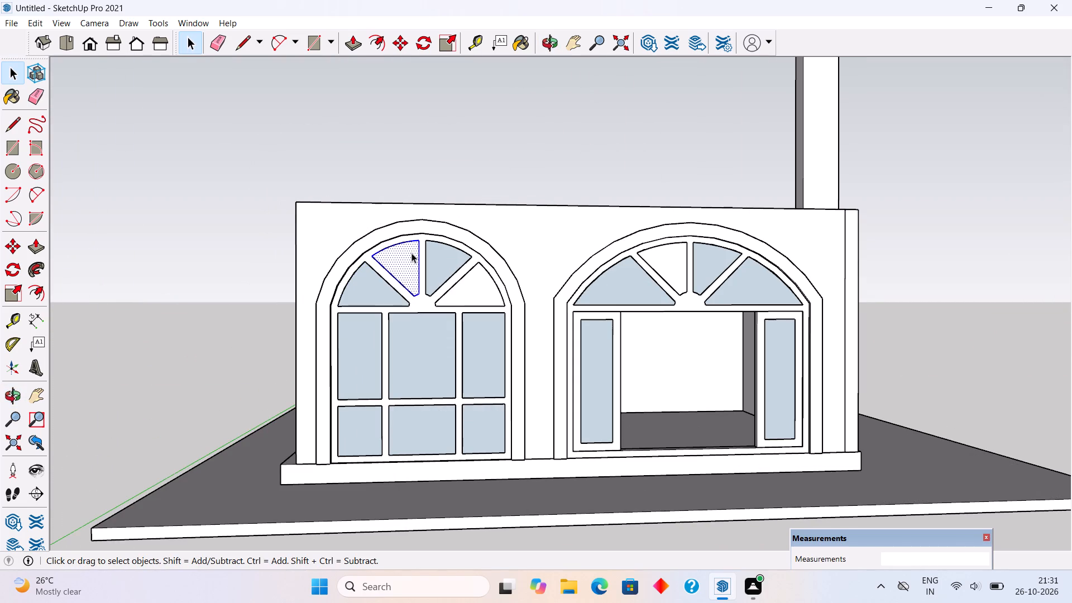
{"action": "right_click", "coordinate": [411, 253]}
{"action": "left_click", "coordinate": [474, 370]}
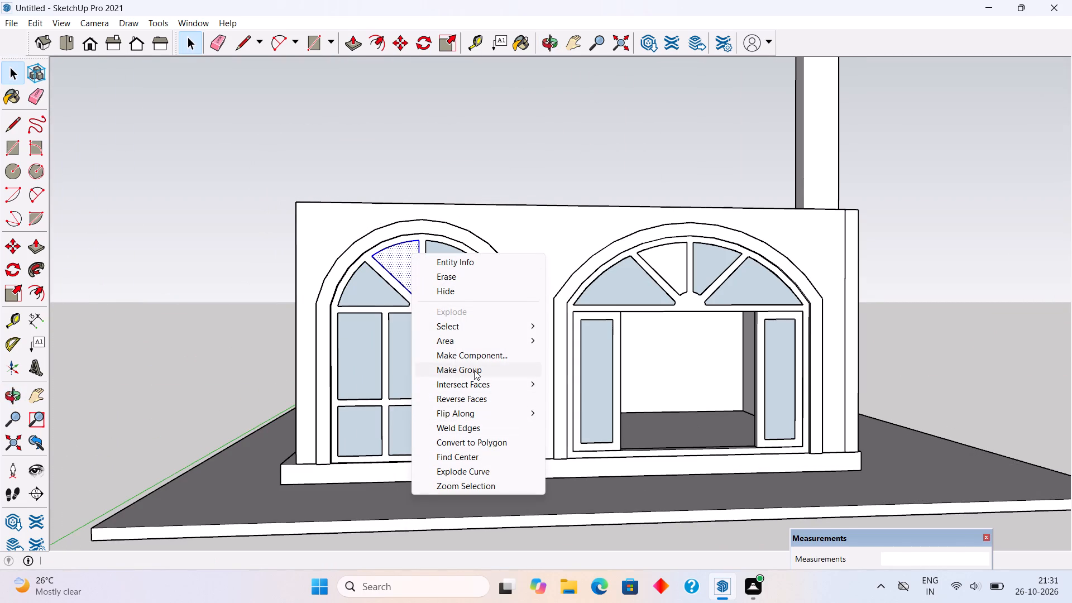
{"action": "triple_click", "coordinate": [432, 259]}
{"action": "right_click", "coordinate": [432, 259]}
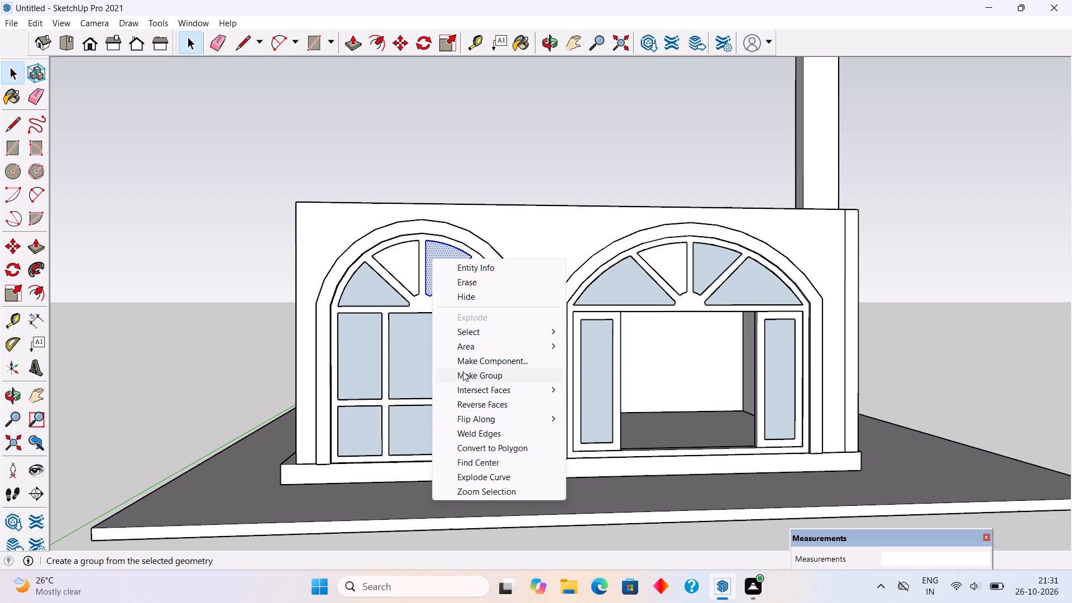
{"action": "left_click", "coordinate": [463, 371]}
{"action": "triple_click", "coordinate": [481, 296]}
{"action": "right_click", "coordinate": [481, 296]}
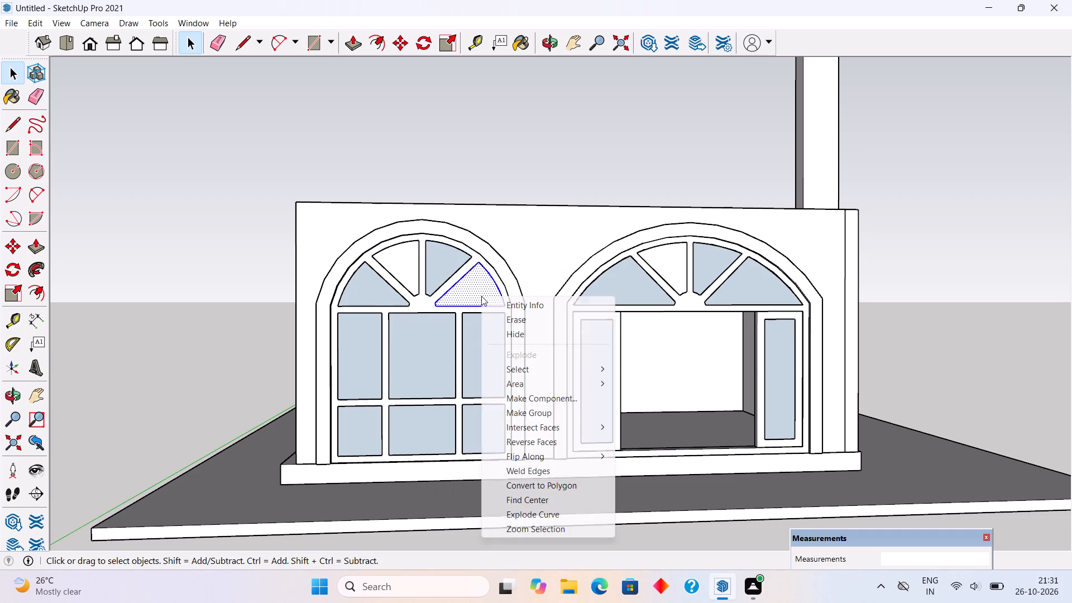
{"action": "left_click", "coordinate": [515, 415]}
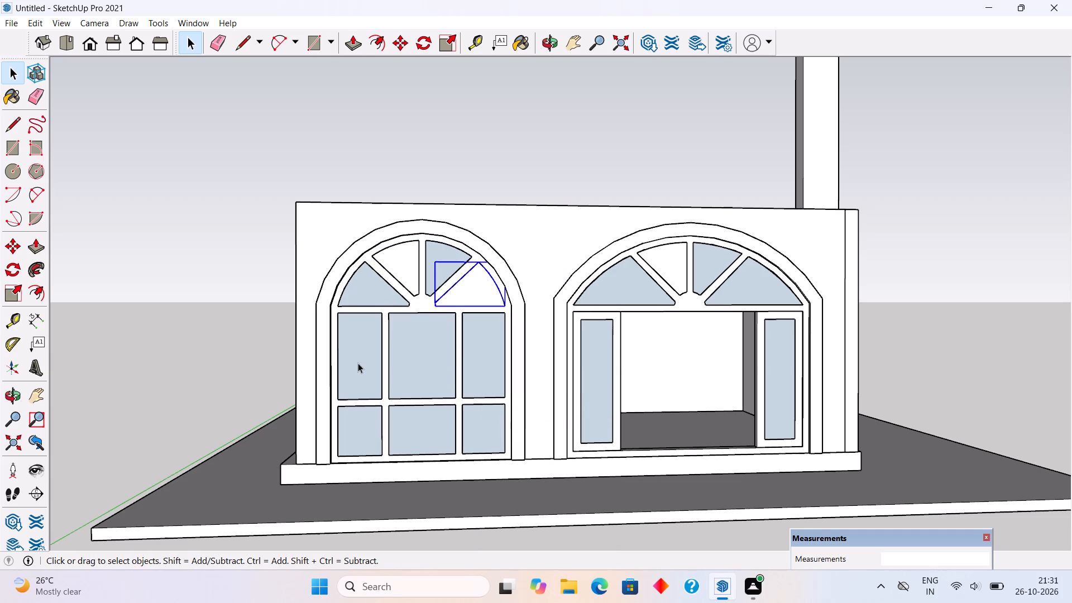
Group each of the three tall rectangular panes directly below the fanlight separately.
{"action": "triple_click", "coordinate": [358, 363]}
{"action": "right_click", "coordinate": [358, 362]}
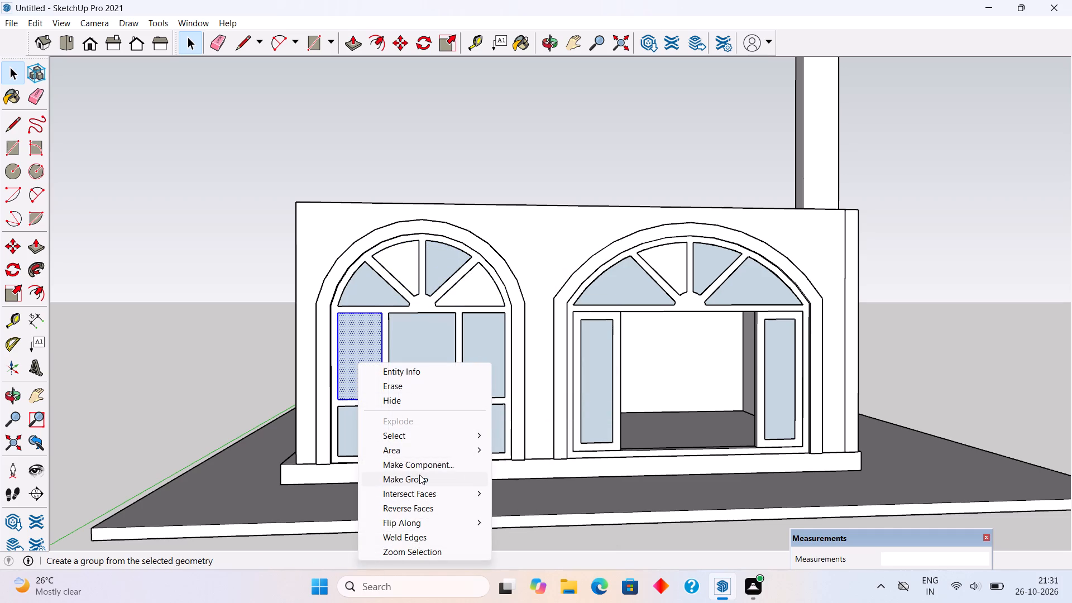
{"action": "left_click", "coordinate": [419, 475]}
{"action": "triple_click", "coordinate": [411, 364]}
{"action": "right_click", "coordinate": [411, 364]}
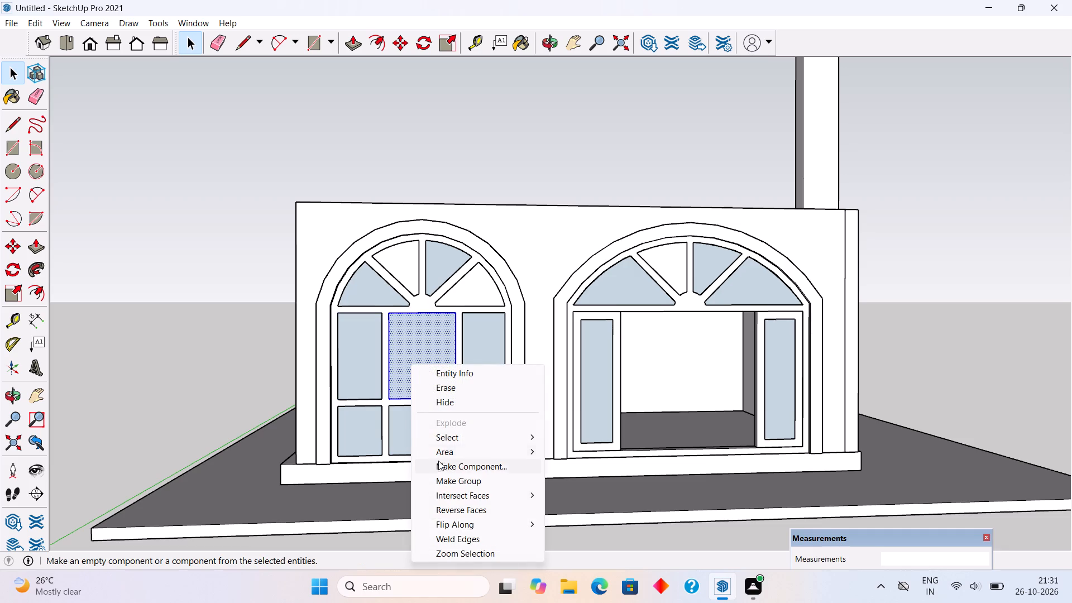
{"action": "left_click", "coordinate": [444, 479]}
{"action": "triple_click", "coordinate": [476, 357]}
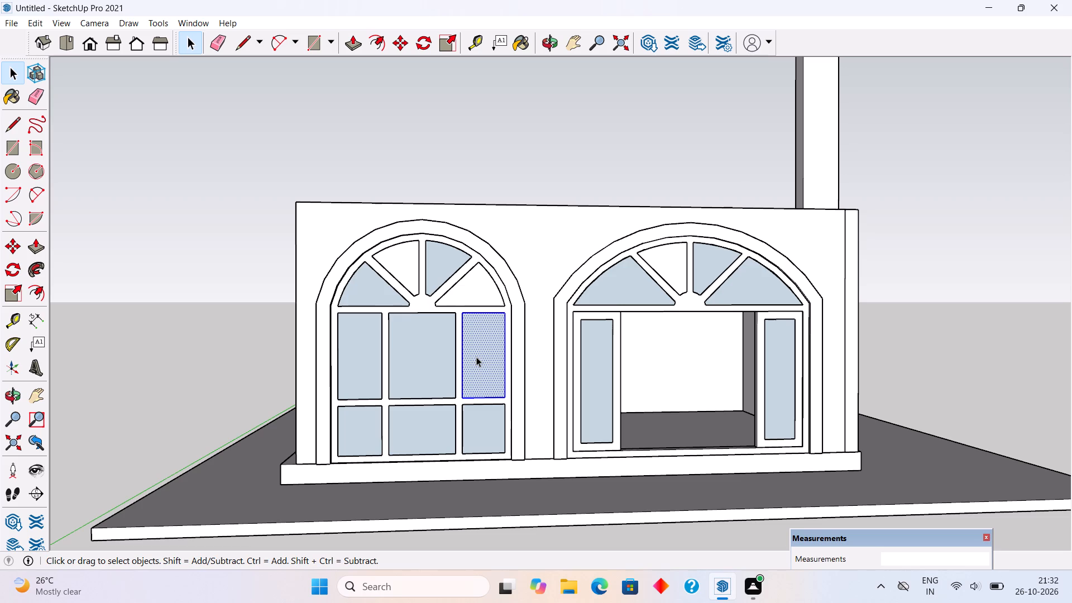
{"action": "right_click", "coordinate": [476, 356]}
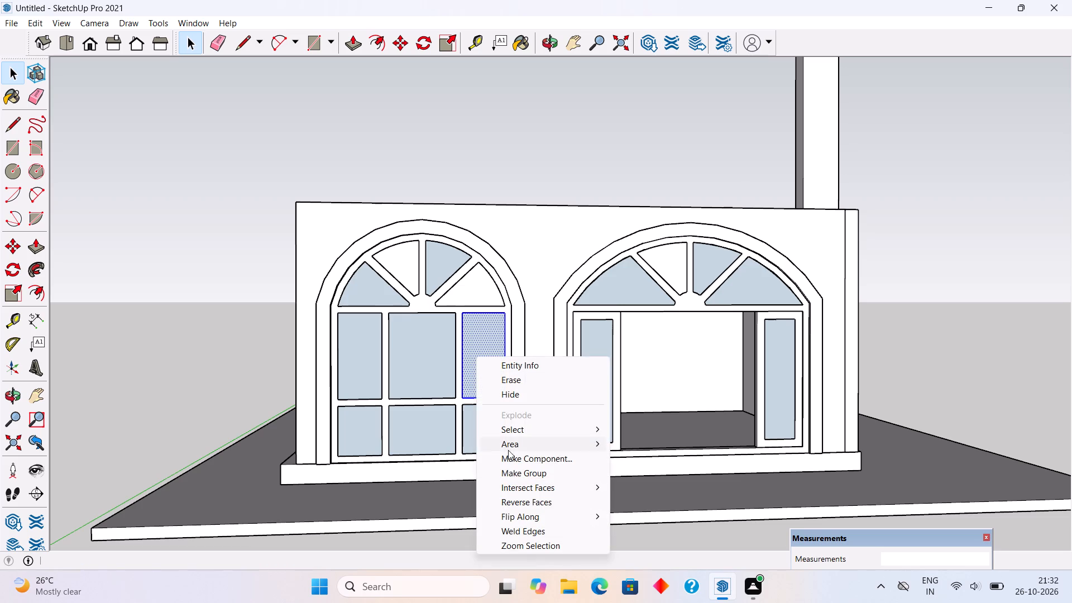
{"action": "left_click", "coordinate": [514, 472]}
Group each of the three short panes in the window's bottom row separately, then clear the selection.
{"action": "left_click", "coordinate": [351, 439]}
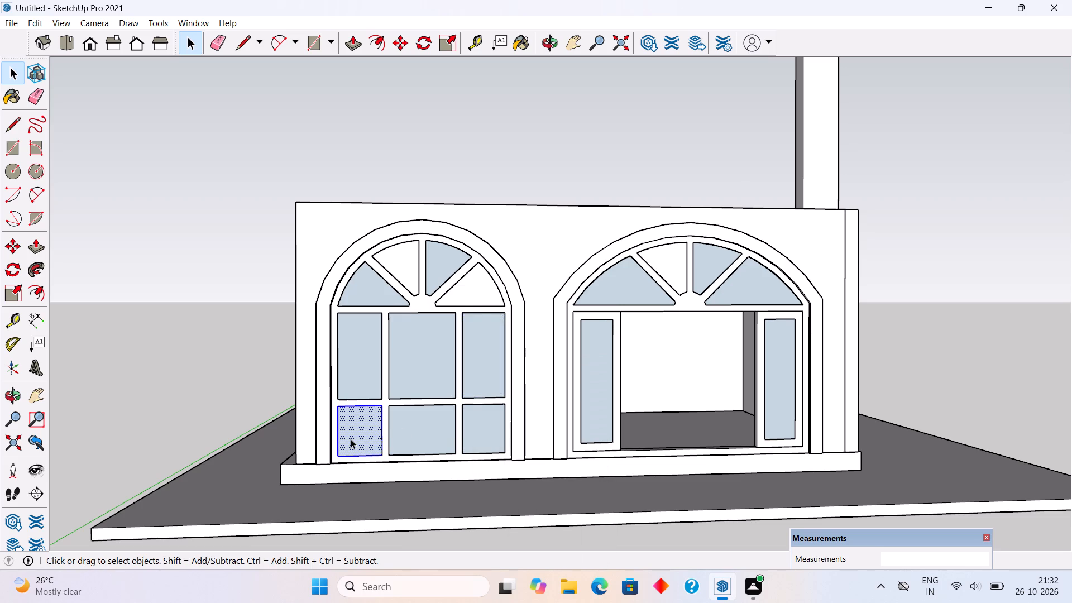
{"action": "double_click", "coordinate": [351, 439]}
{"action": "right_click", "coordinate": [351, 439]}
{"action": "left_click", "coordinate": [379, 360]}
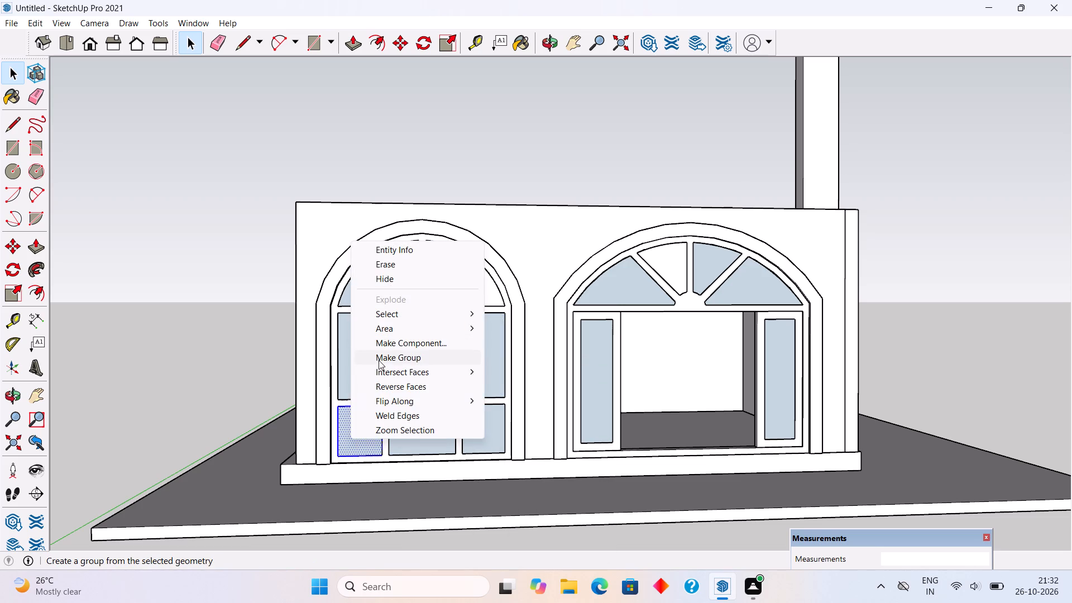
{"action": "triple_click", "coordinate": [404, 430]}
{"action": "right_click", "coordinate": [404, 430]}
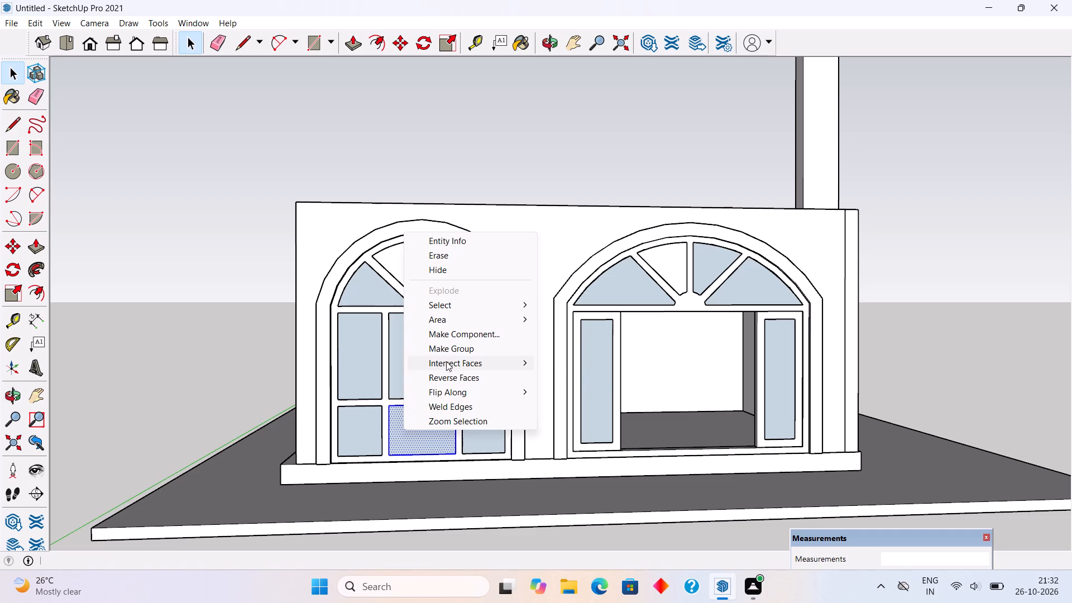
{"action": "left_click", "coordinate": [451, 352]}
{"action": "triple_click", "coordinate": [484, 424]}
{"action": "right_click", "coordinate": [484, 424]}
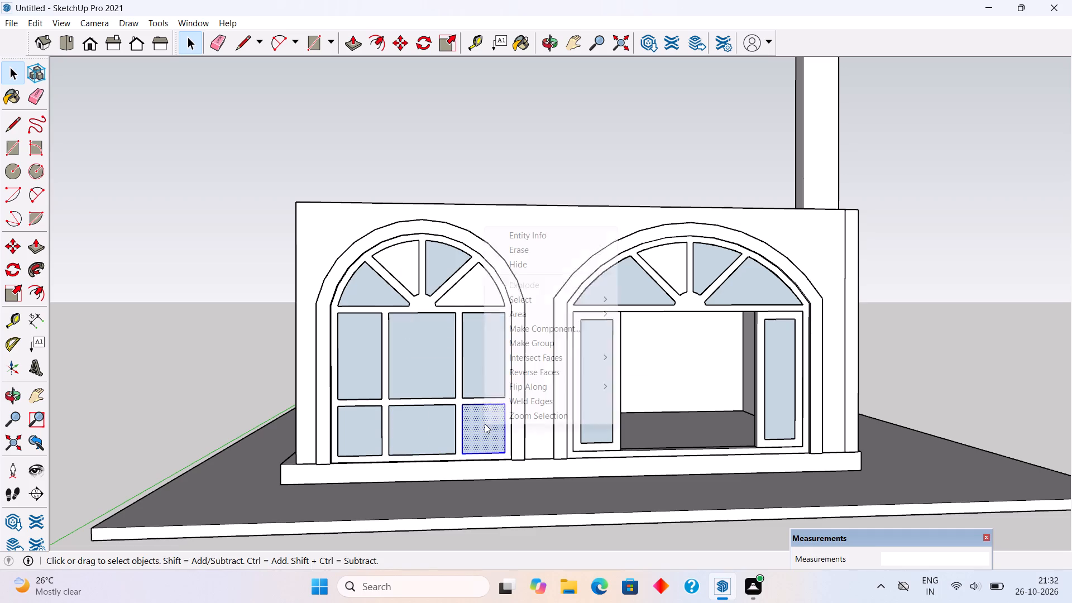
{"action": "left_click", "coordinate": [518, 346]}
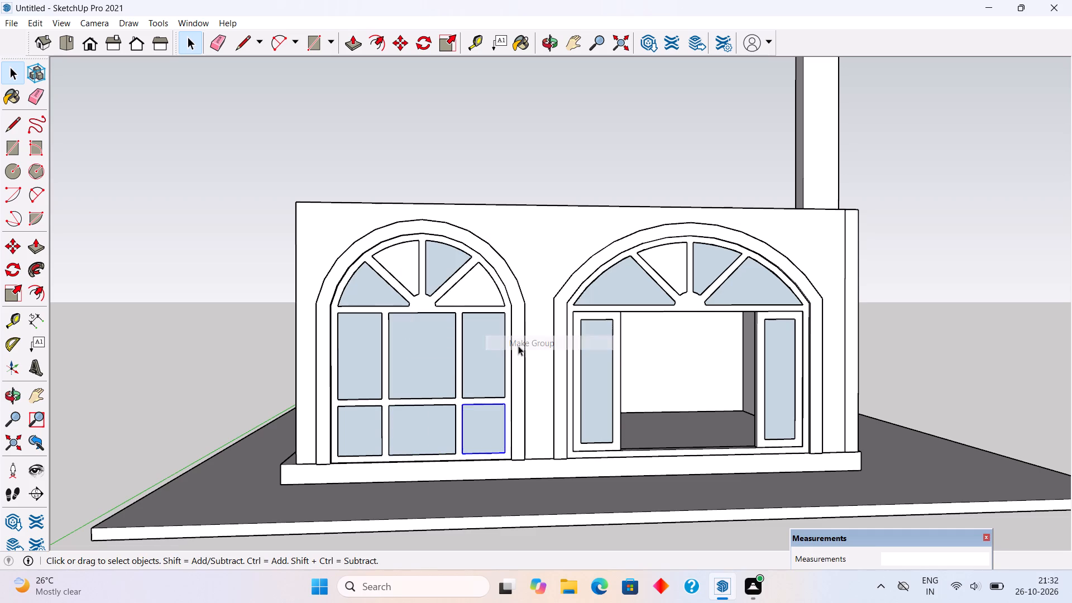
{"action": "left_click", "coordinate": [545, 168]}
Examine the glazed arched windows and the building's front and side walls from several angles.
{"action": "middle_click_drag", "start_coordinate": [538, 280], "coordinate": [444, 321]}
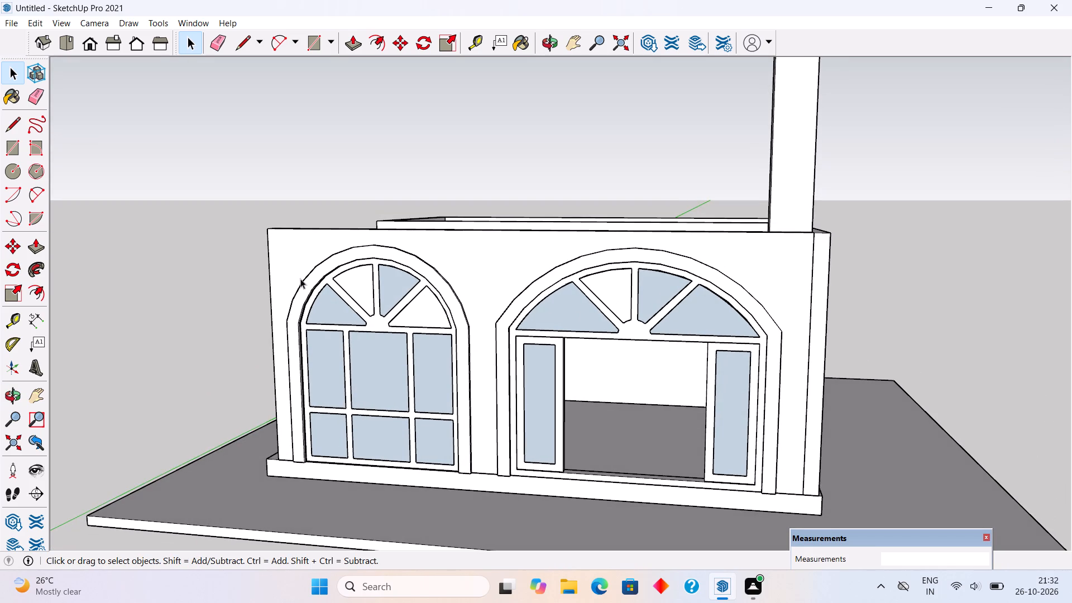
{"action": "left_click", "coordinate": [341, 319]}
{"action": "middle_click_drag", "start_coordinate": [369, 336], "coordinate": [443, 327]}
{"action": "left_click", "coordinate": [207, 210]}
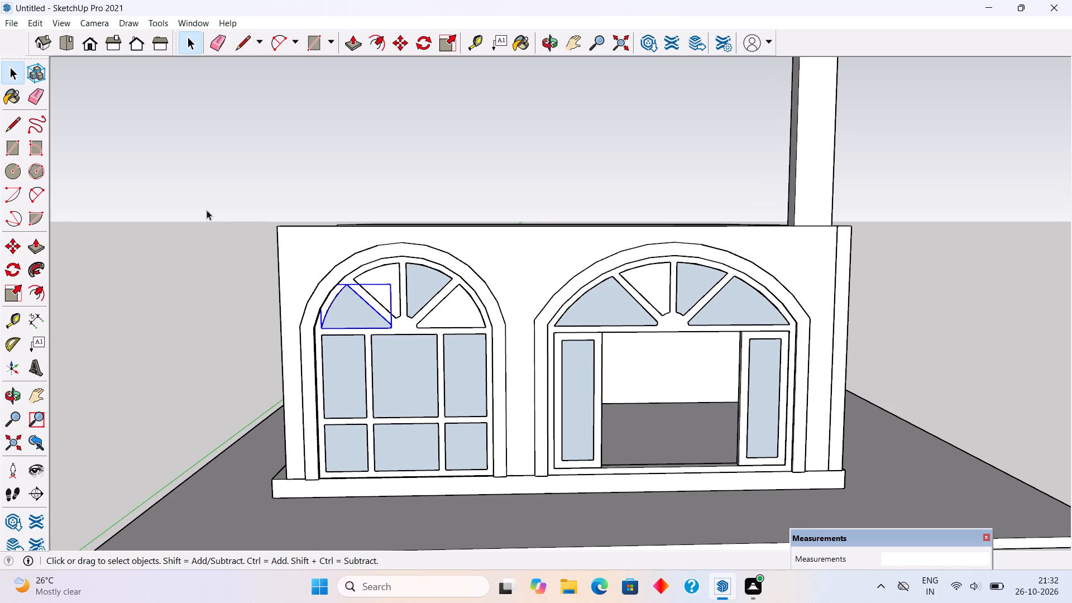
{"action": "scroll", "coordinate": [595, 357], "scroll_direction": "down", "scroll_amount": 1}
{"action": "middle_click_drag", "start_coordinate": [595, 357], "coordinate": [198, 348]}
{"action": "scroll", "coordinate": [231, 374], "scroll_direction": "down", "scroll_amount": 4}
{"action": "middle_click_drag", "start_coordinate": [413, 363], "coordinate": [523, 313]}
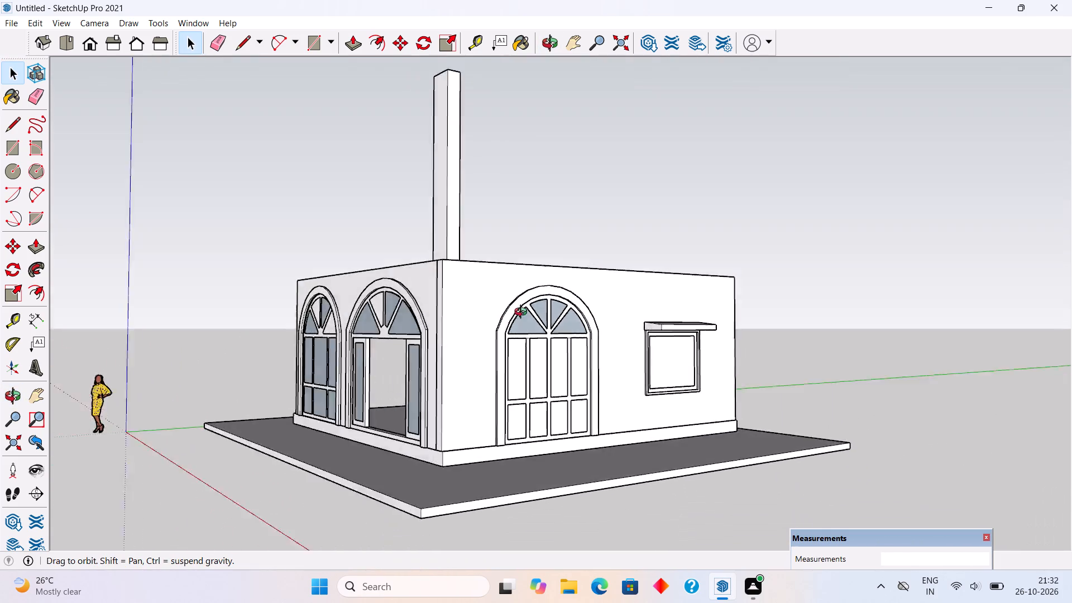
{"action": "middle_click_drag", "start_coordinate": [523, 313], "coordinate": [669, 301]}
{"action": "scroll", "coordinate": [577, 357], "scroll_direction": "up", "scroll_amount": 1}
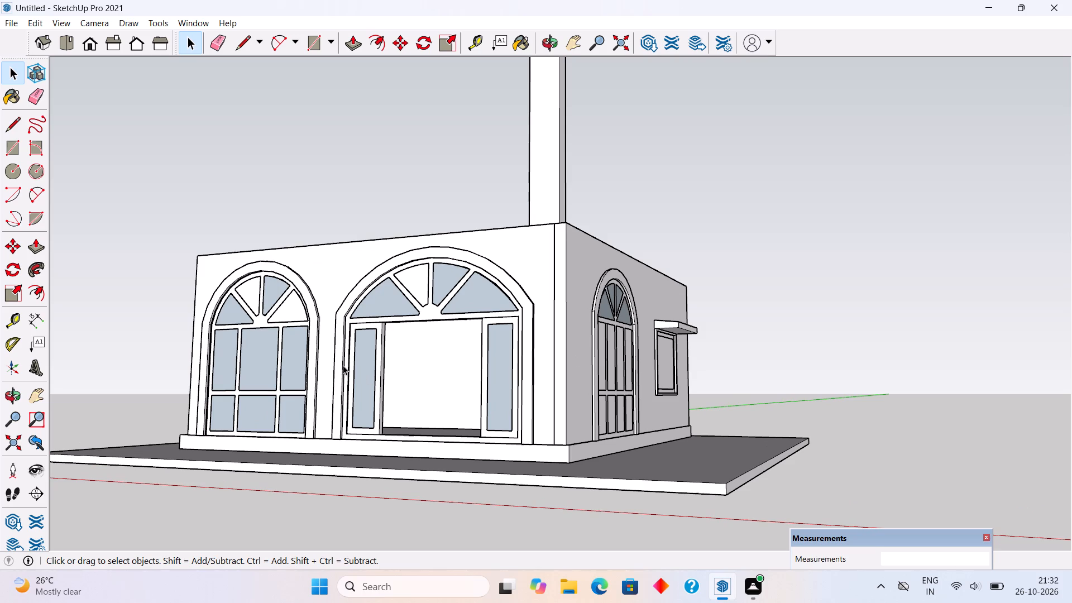
{"action": "scroll", "coordinate": [343, 365], "scroll_direction": "down", "scroll_amount": 6}
{"action": "scroll", "coordinate": [271, 164], "scroll_direction": "down", "scroll_amount": 4}
{"action": "scroll", "coordinate": [271, 164], "scroll_direction": "up", "scroll_amount": 1}
{"action": "scroll", "coordinate": [268, 196], "scroll_direction": "down", "scroll_amount": 2}
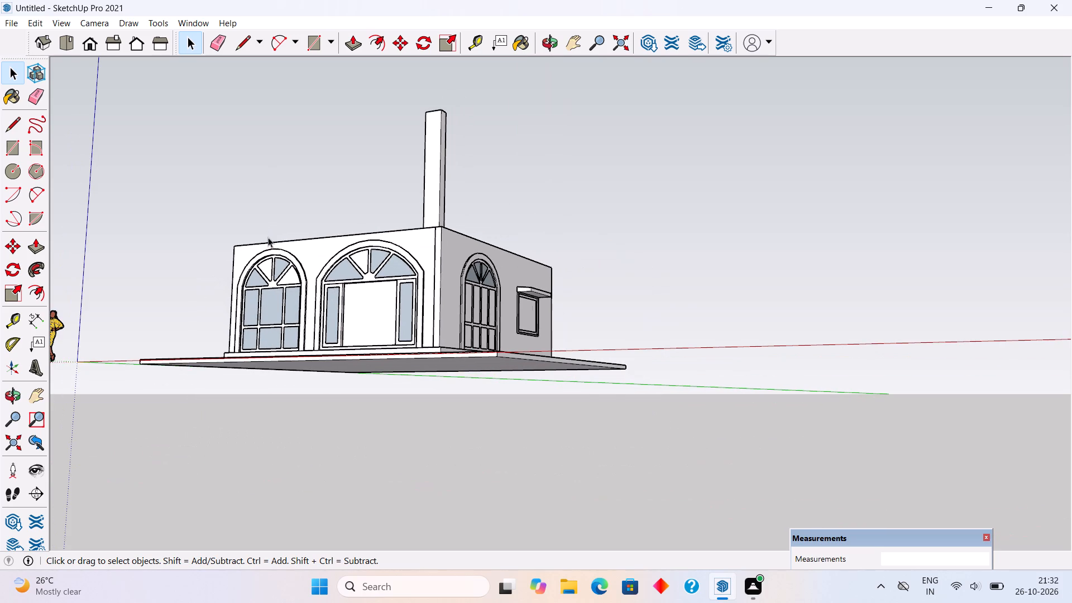
{"action": "scroll", "coordinate": [268, 237], "scroll_direction": "down", "scroll_amount": 3}
Extend the end face of the front wall's framed-window end outward to the plinth's corner with Push/Pull.
{"action": "middle_click_drag", "start_coordinate": [328, 342], "coordinate": [559, 438]}
{"action": "scroll", "coordinate": [114, 388], "scroll_direction": "up", "scroll_amount": 4}
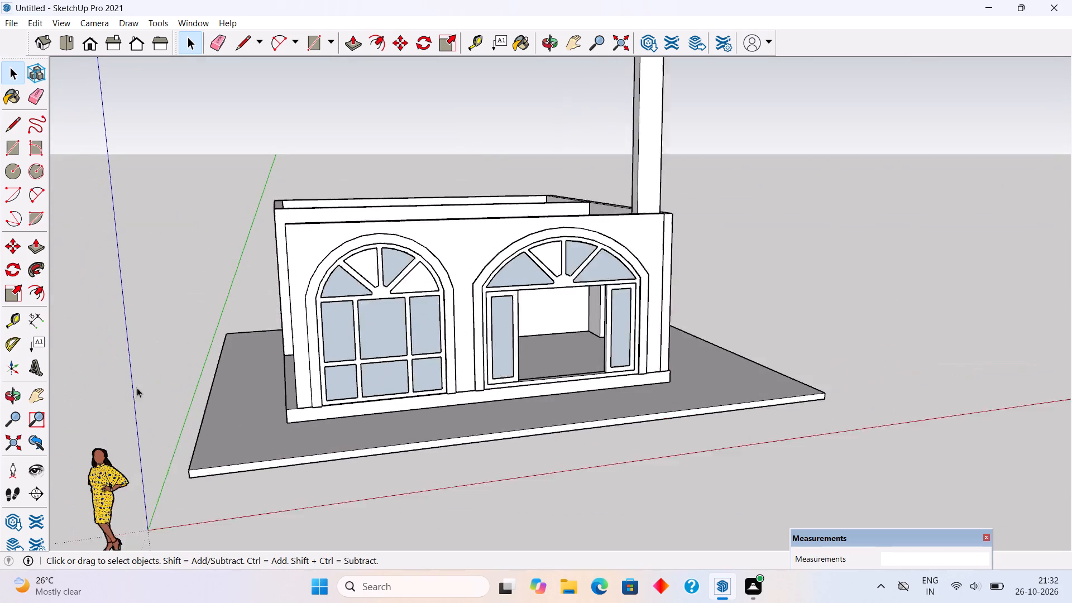
{"action": "scroll", "coordinate": [137, 387], "scroll_direction": "up", "scroll_amount": 2}
{"action": "middle_click_drag", "start_coordinate": [344, 410], "coordinate": [551, 423]}
{"action": "scroll", "coordinate": [488, 451], "scroll_direction": "up", "scroll_amount": 5}
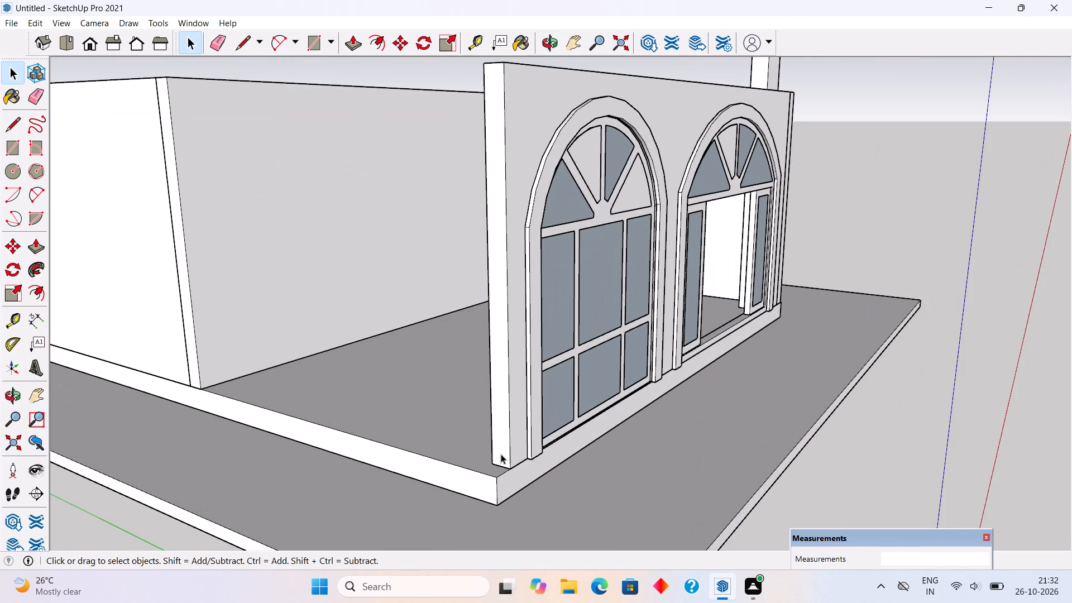
{"action": "triple_click", "coordinate": [501, 454]}
{"action": "key", "text": "p"}
{"action": "left_click", "coordinate": [501, 453]}
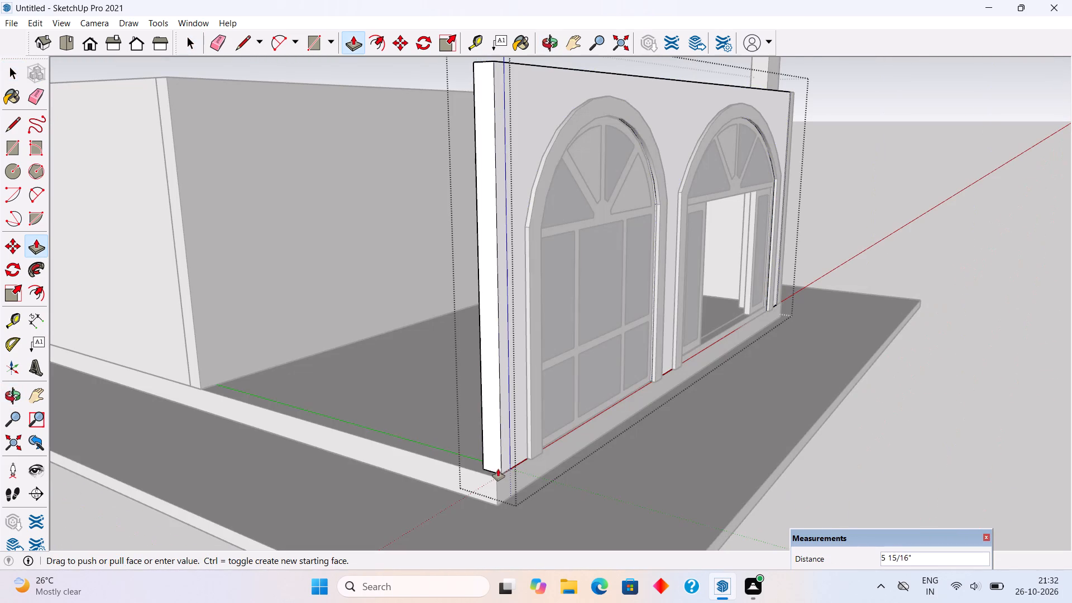
{"action": "left_click", "coordinate": [496, 480]}
{"action": "scroll", "coordinate": [495, 481], "scroll_direction": "down", "scroll_amount": 3}
{"action": "key", "text": "space"}
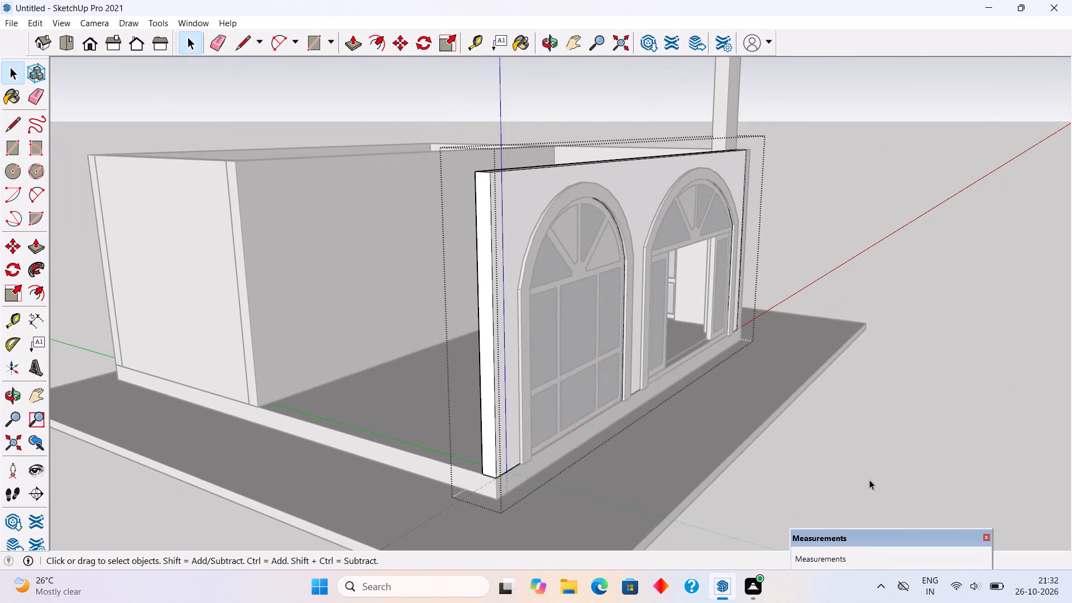
{"action": "left_click", "coordinate": [869, 480]}
Place a guide line 9" inside the plinth edge along the open side between the partition and the front wall.
{"action": "middle_click_drag", "start_coordinate": [396, 490], "coordinate": [573, 487]}
{"action": "scroll", "coordinate": [581, 476], "scroll_direction": "down", "scroll_amount": 6}
{"action": "middle_click_drag", "start_coordinate": [552, 404], "coordinate": [554, 518]}
{"action": "scroll", "coordinate": [556, 539], "scroll_direction": "up", "scroll_amount": 4}
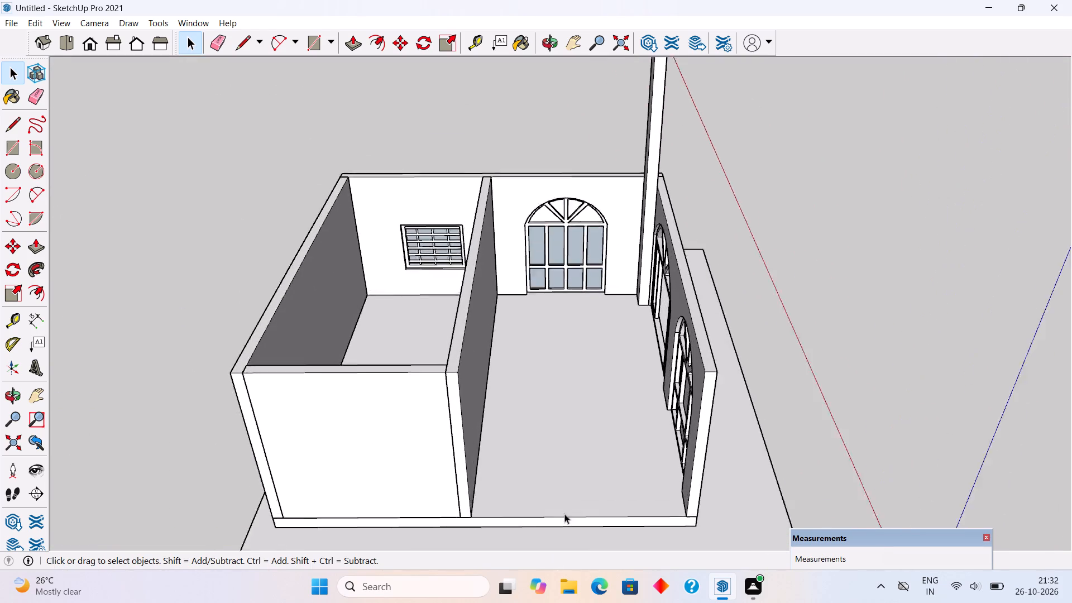
{"action": "scroll", "coordinate": [564, 514], "scroll_direction": "up", "scroll_amount": 2}
{"action": "scroll", "coordinate": [559, 344], "scroll_direction": "down", "scroll_amount": 5}
{"action": "scroll", "coordinate": [549, 467], "scroll_direction": "up", "scroll_amount": 8}
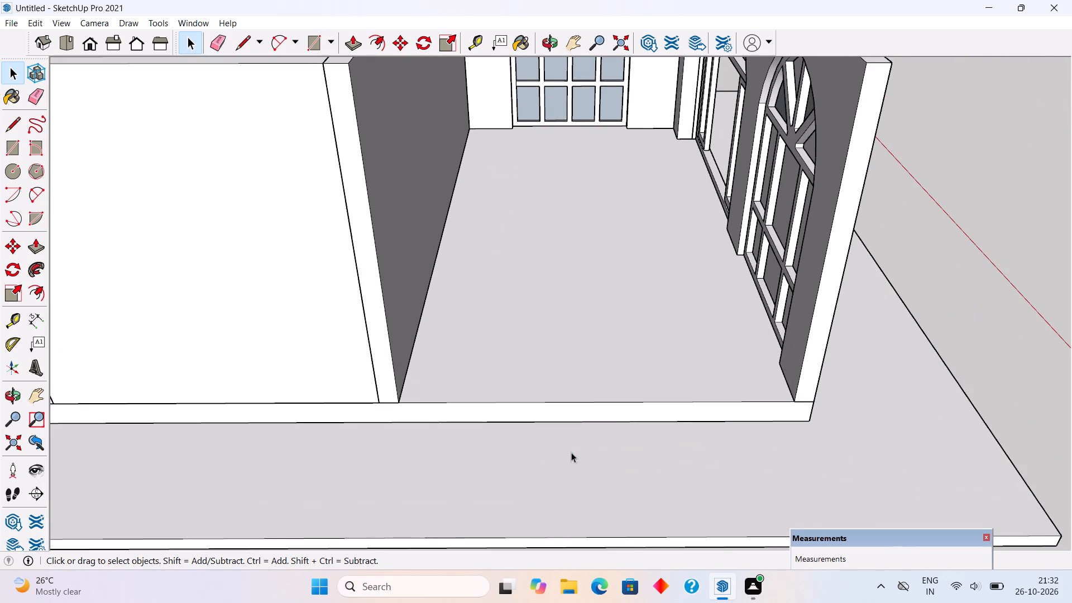
{"action": "middle_click_drag", "start_coordinate": [571, 452], "coordinate": [569, 476]}
{"action": "scroll", "coordinate": [558, 499], "scroll_direction": "up", "scroll_amount": 2}
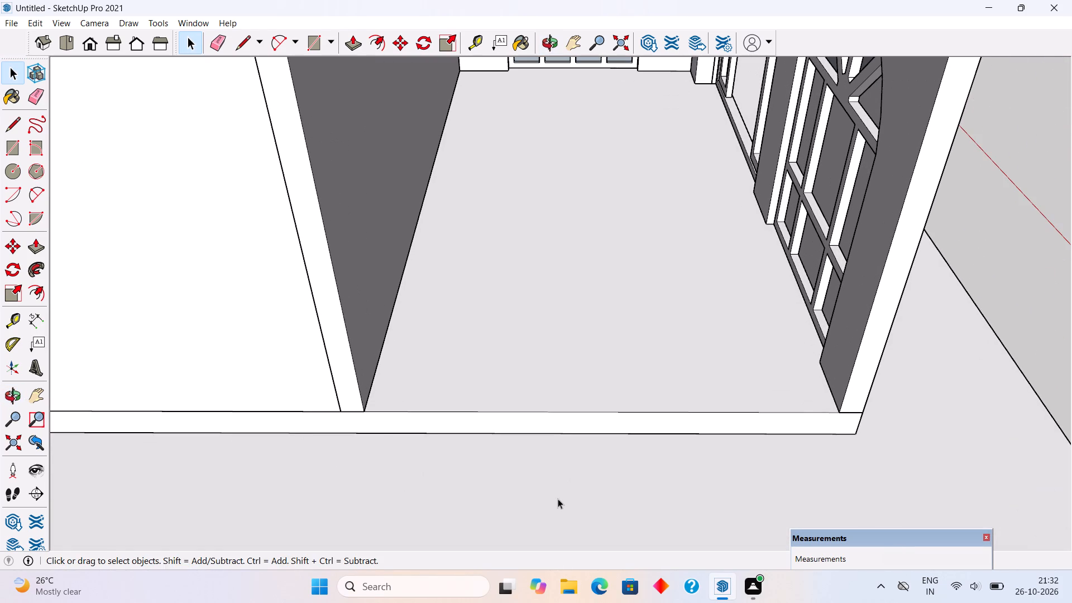
{"action": "key", "text": "t"}
{"action": "left_click", "coordinate": [626, 411]}
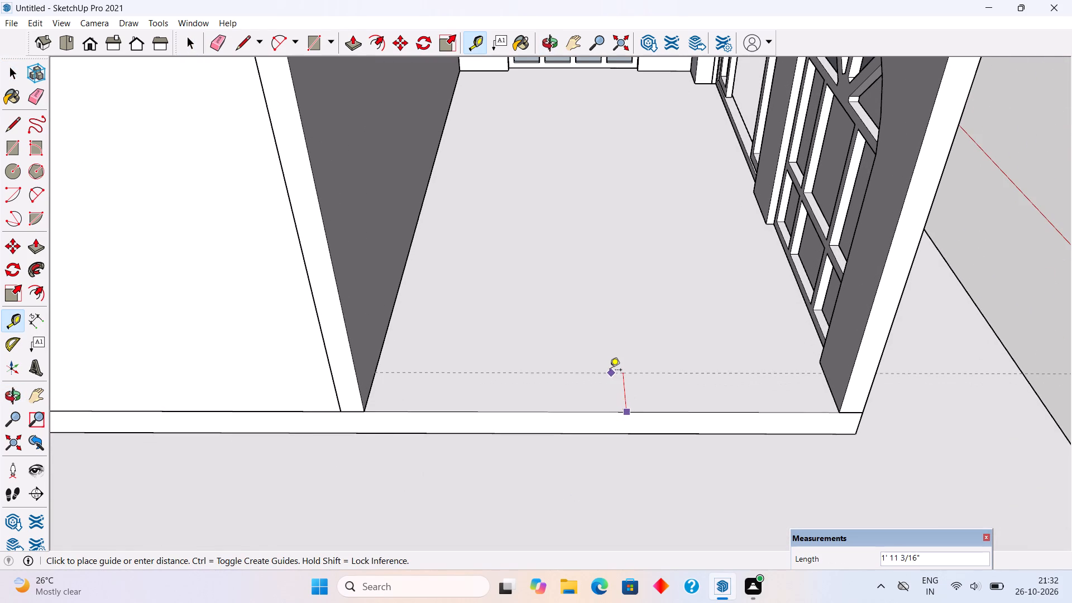
{"action": "key", "text": "9"}
{"action": "key", "text": "shift+quotedbl"}
{"action": "key", "text": "Return"}
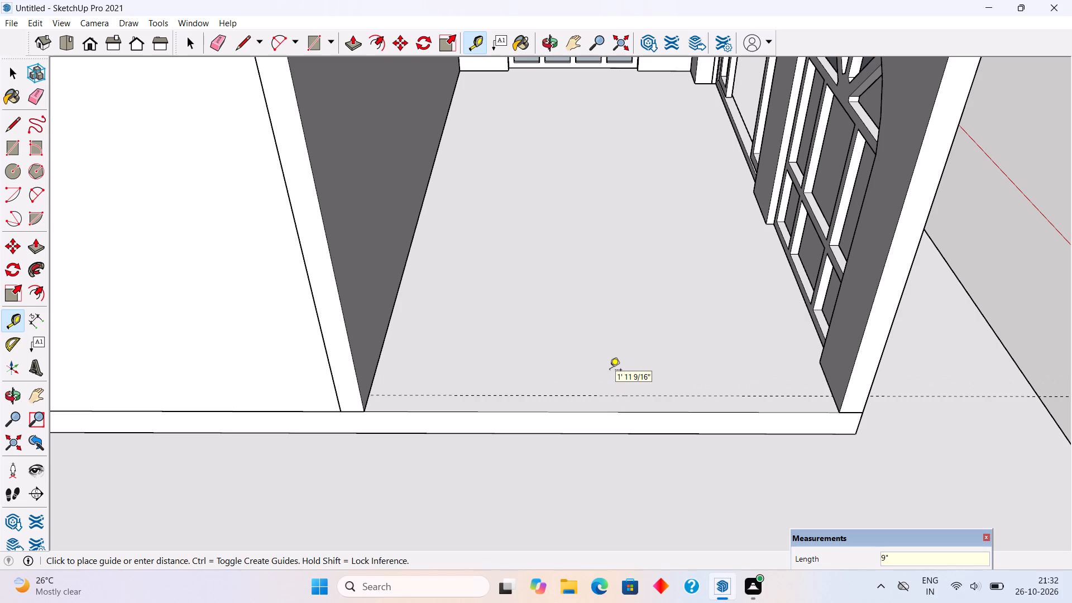
Draw a 9" deep rectangle from the partition to the front wall along the guide and extrude it 13' to the neighbouring wall's top.
{"action": "key", "text": "r"}
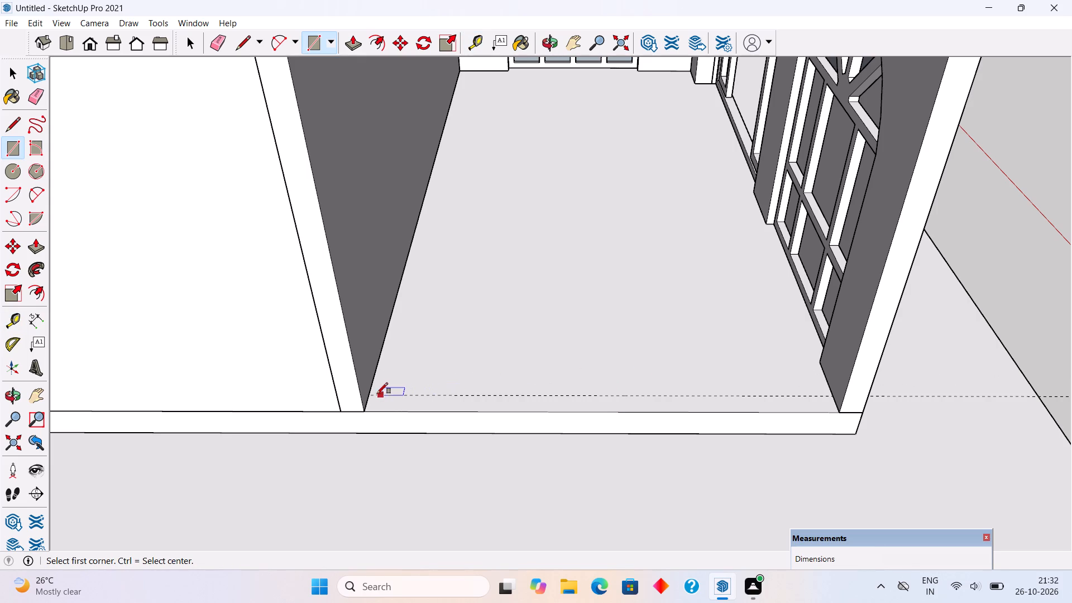
{"action": "left_click", "coordinate": [372, 394]}
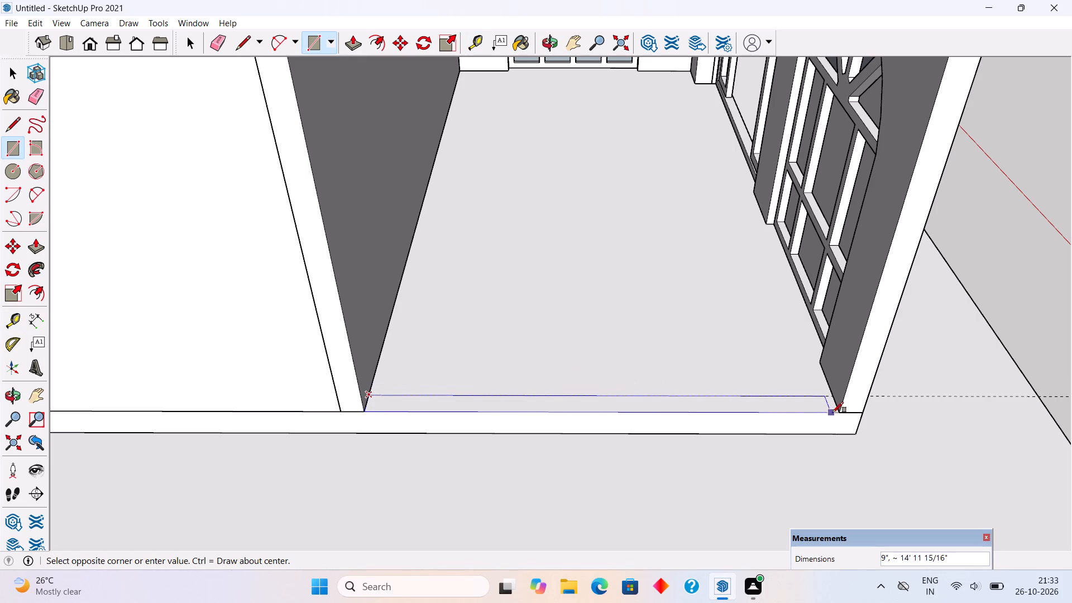
{"action": "left_click", "coordinate": [839, 413]}
{"action": "key", "text": "p"}
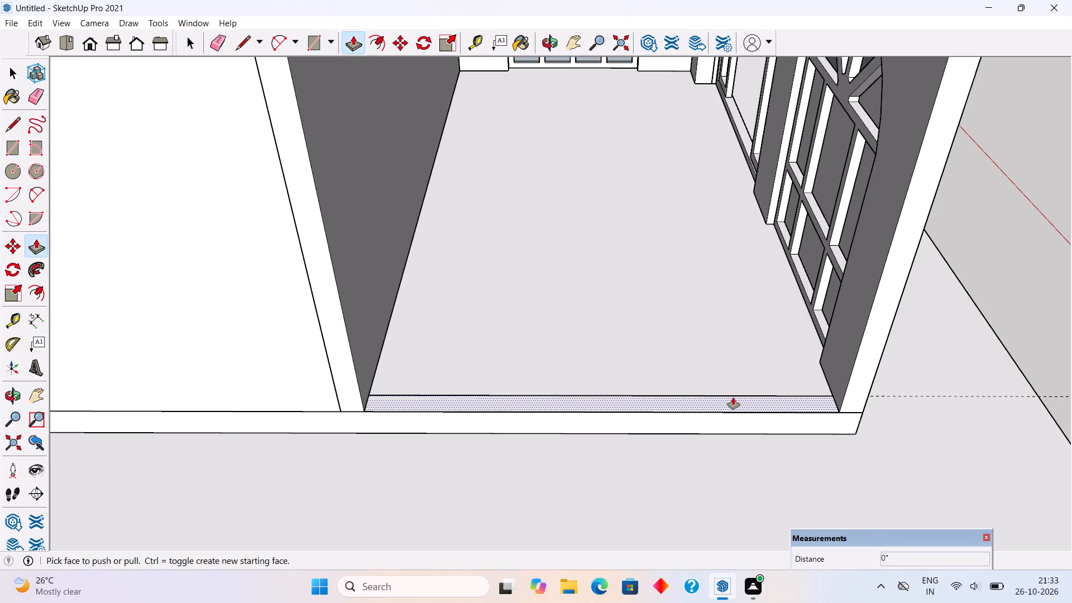
{"action": "left_click", "coordinate": [733, 398]}
{"action": "scroll", "coordinate": [586, 377], "scroll_direction": "down", "scroll_amount": 5}
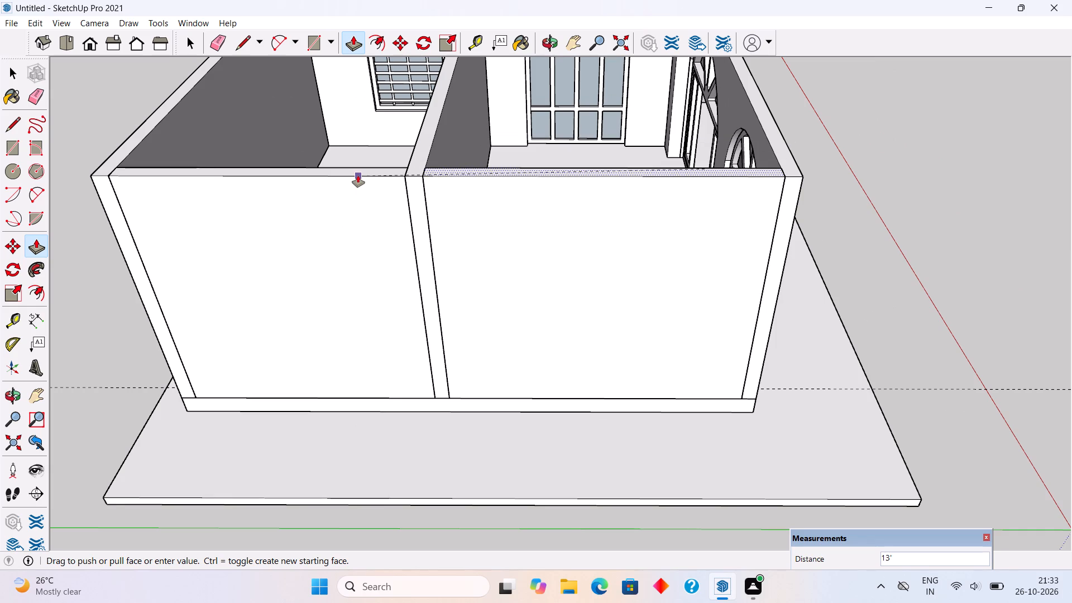
{"action": "left_click", "coordinate": [358, 175]}
Make the new wall between the partition and the front wall a group, and clear the selection.
{"action": "key", "text": "space"}
{"action": "triple_click", "coordinate": [571, 222]}
{"action": "right_click", "coordinate": [571, 222]}
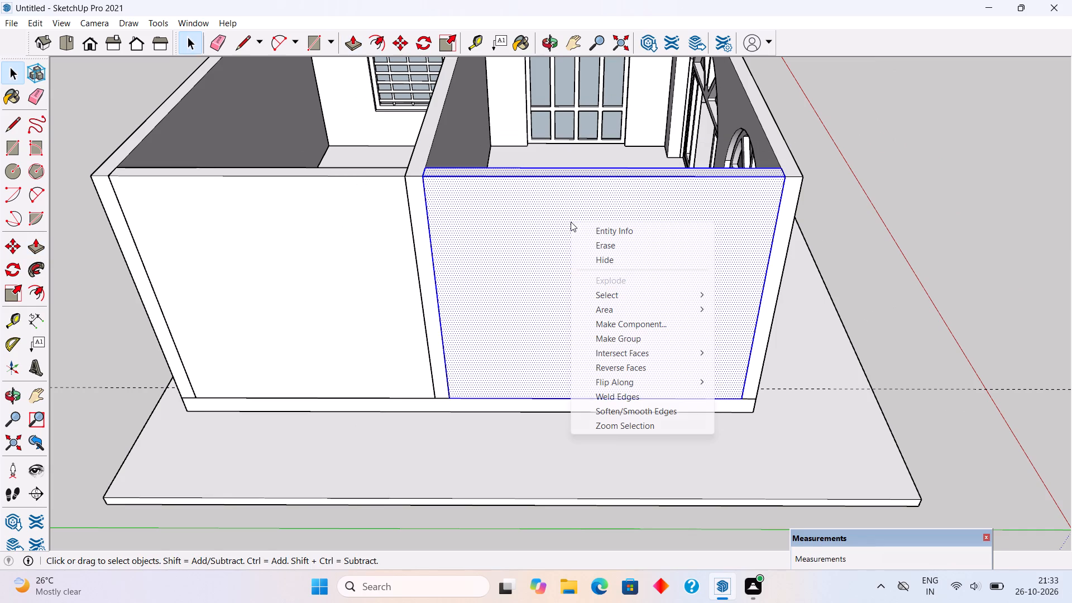
{"action": "left_click", "coordinate": [598, 342]}
{"action": "scroll", "coordinate": [590, 350], "scroll_direction": "down", "scroll_amount": 7}
{"action": "scroll", "coordinate": [222, 302], "scroll_direction": "down", "scroll_amount": 5}
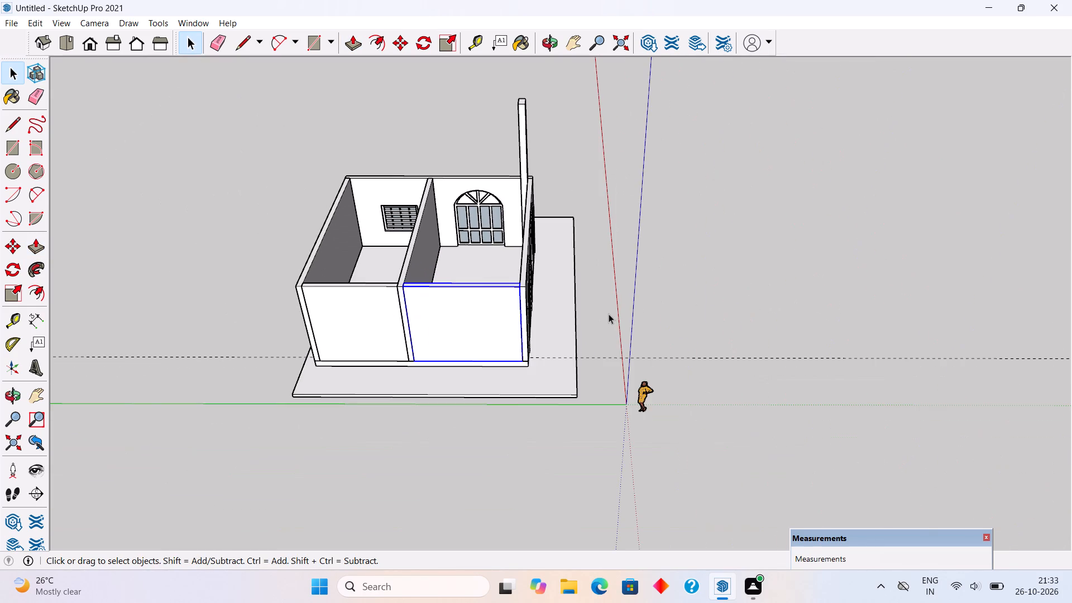
{"action": "left_click", "coordinate": [609, 314]}
Examine the building's front elevation and wall tops from several angles.
{"action": "middle_click_drag", "start_coordinate": [496, 370], "coordinate": [88, 279]}
{"action": "scroll", "coordinate": [66, 273], "scroll_direction": "down", "scroll_amount": 4}
{"action": "middle_click_drag", "start_coordinate": [246, 270], "coordinate": [188, 184]}
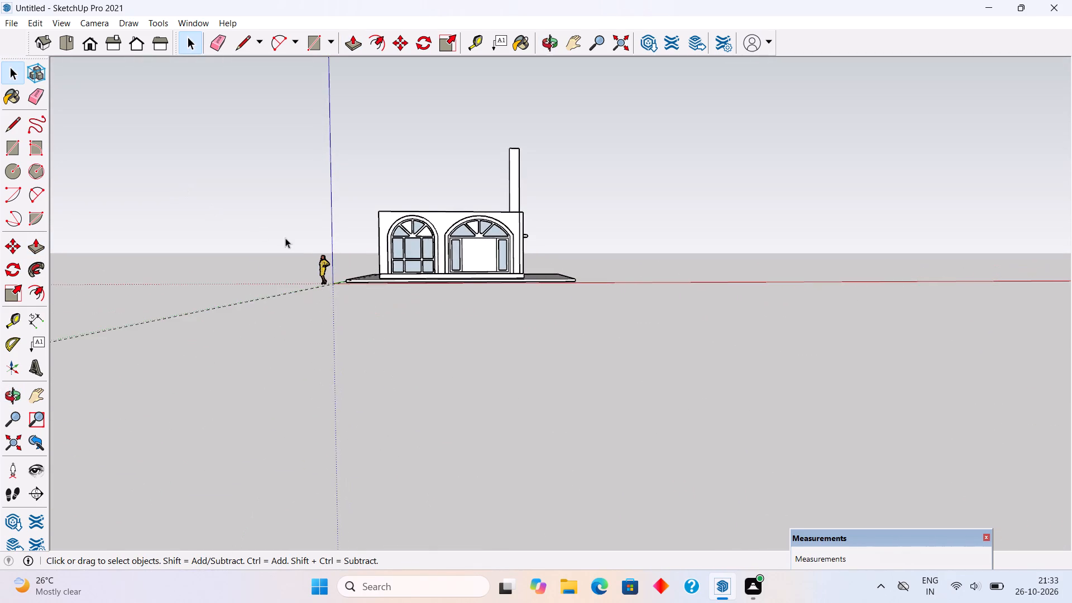
{"action": "scroll", "coordinate": [300, 240], "scroll_direction": "up", "scroll_amount": 4}
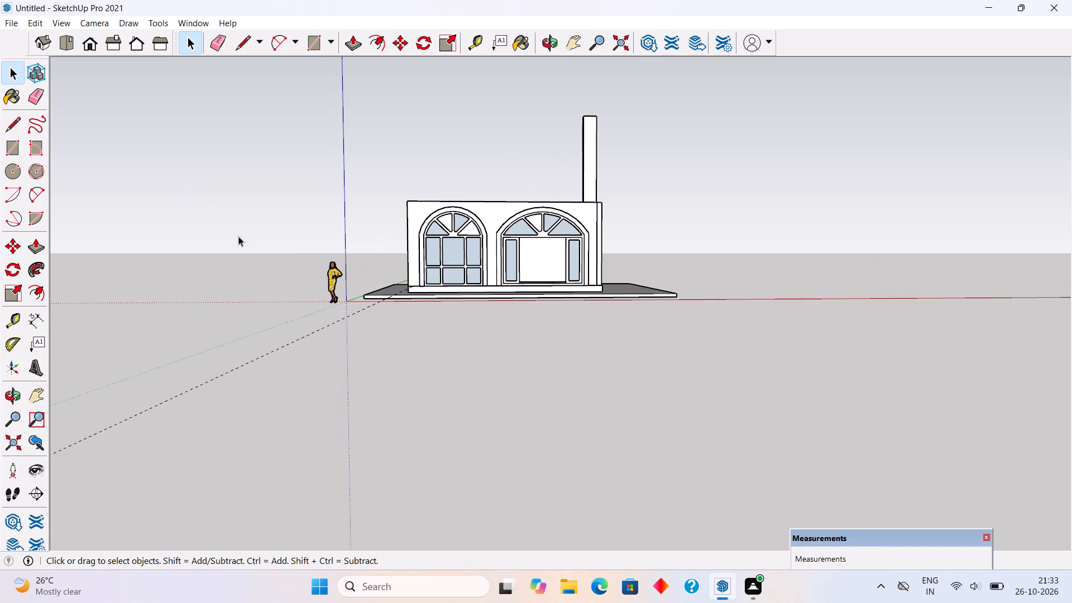
{"action": "scroll", "coordinate": [462, 255], "scroll_direction": "down", "scroll_amount": 4}
{"action": "scroll", "coordinate": [532, 219], "scroll_direction": "up", "scroll_amount": 10}
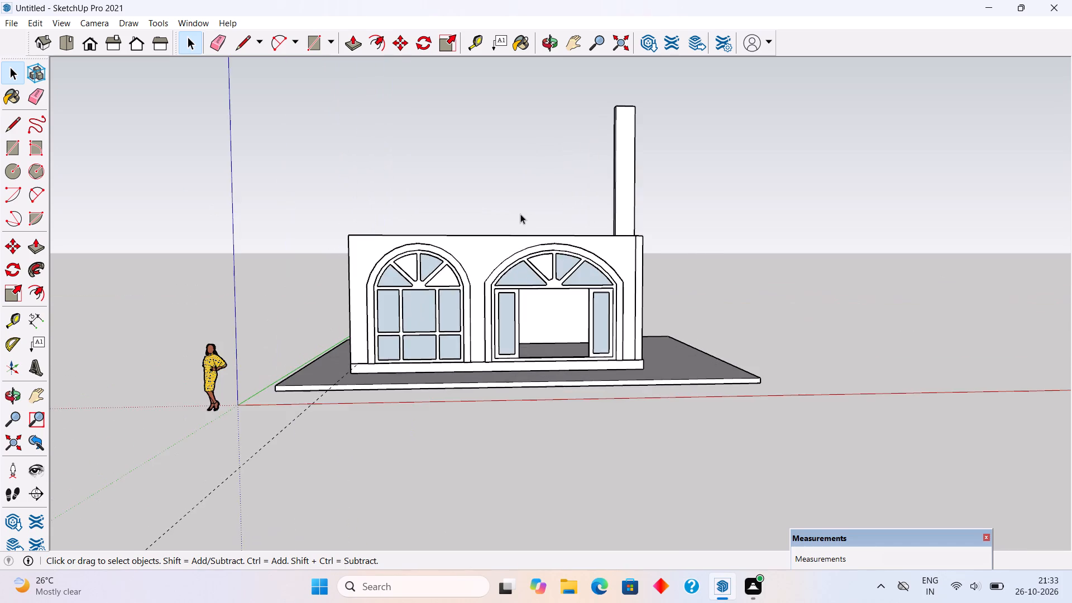
{"action": "middle_click_drag", "start_coordinate": [521, 224], "coordinate": [542, 362]}
{"action": "scroll", "coordinate": [568, 309], "scroll_direction": "up", "scroll_amount": 2}
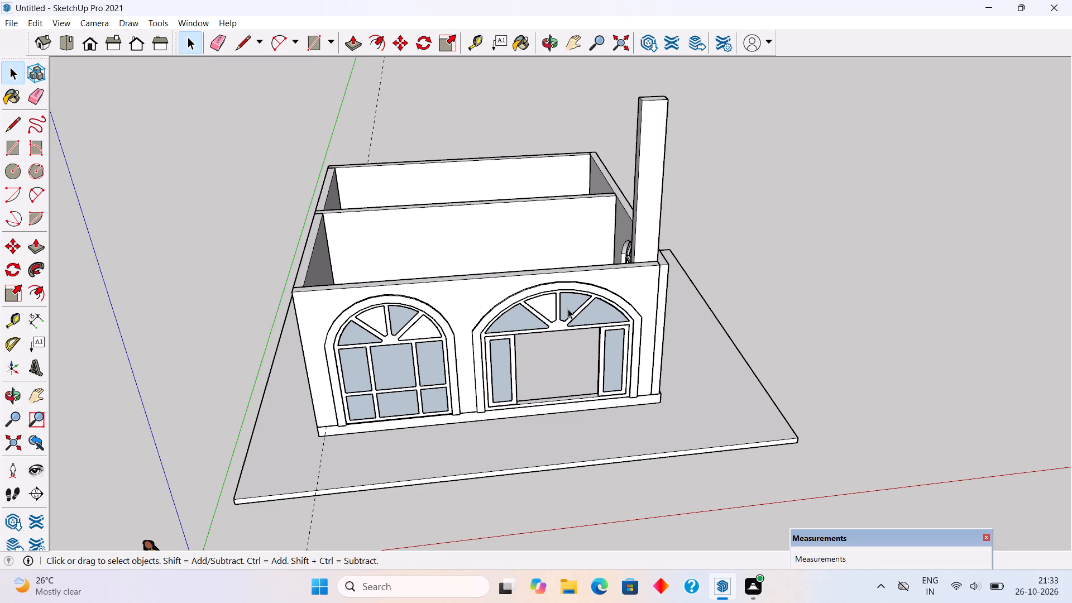
Raise the top of the front wall with the two arched windows by 1'.
{"action": "middle_click_drag", "start_coordinate": [573, 312], "coordinate": [597, 374]}
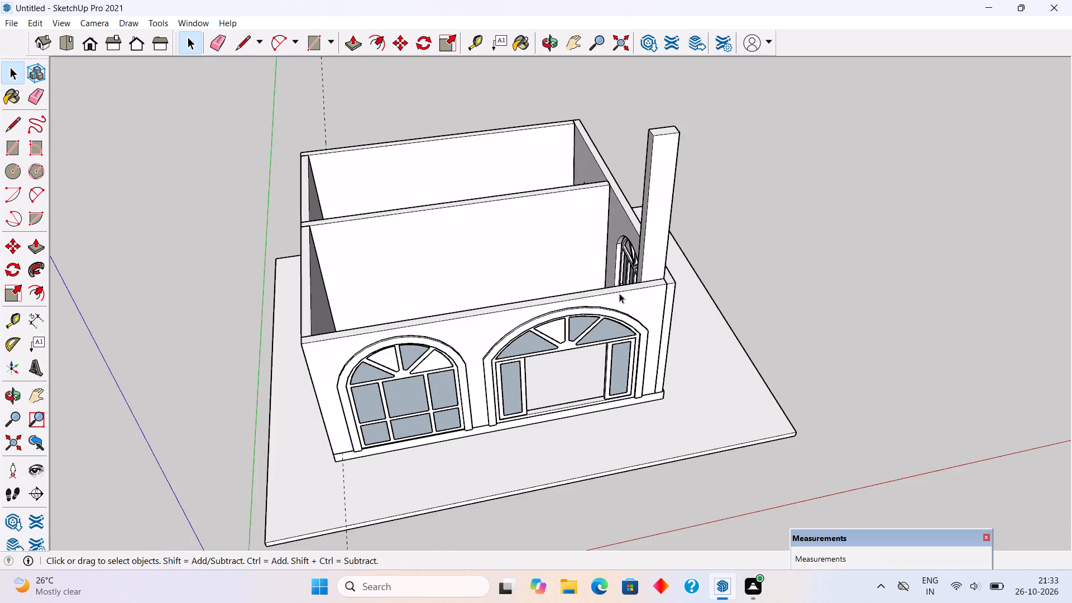
{"action": "middle_click_drag", "start_coordinate": [624, 299], "coordinate": [633, 357]}
{"action": "scroll", "coordinate": [633, 316], "scroll_direction": "up", "scroll_amount": 4}
{"action": "triple_click", "coordinate": [633, 314]}
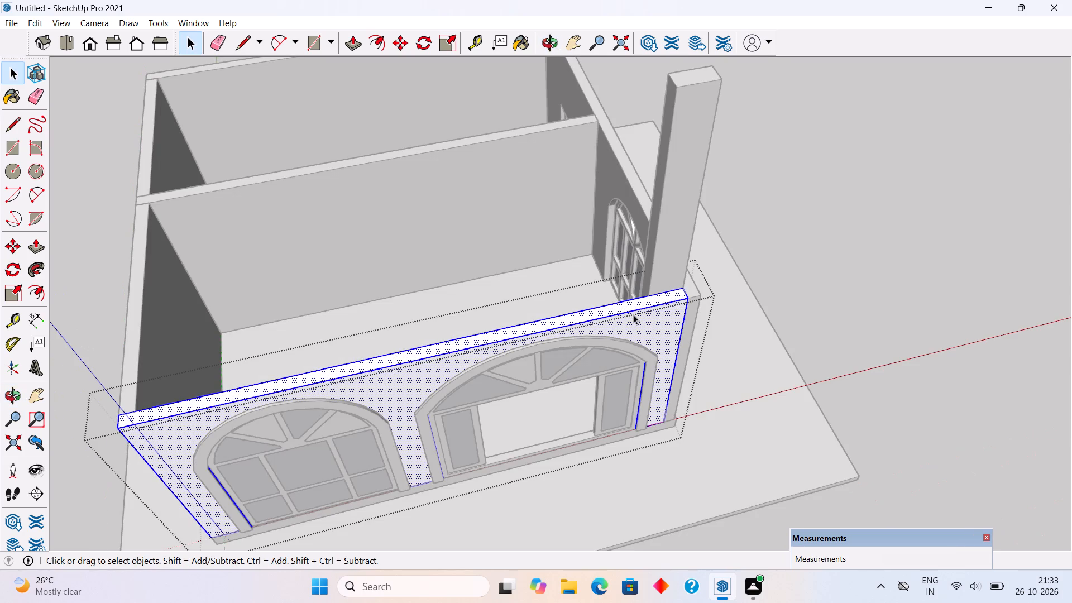
{"action": "key", "text": "p"}
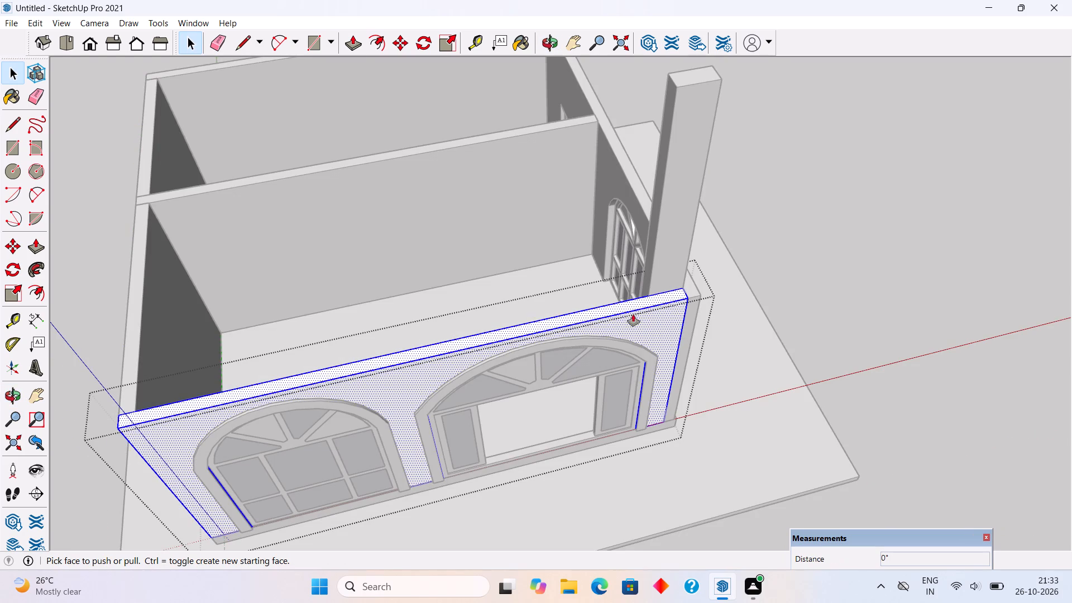
{"action": "left_click", "coordinate": [643, 300]}
{"action": "type", "text": "1'"}
{"action": "key", "text": "Return"}
Raise the top of the side wall with the arched window and the canopied window by 1', matching the front wall.
{"action": "middle_click_drag", "start_coordinate": [595, 272], "coordinate": [465, 251]}
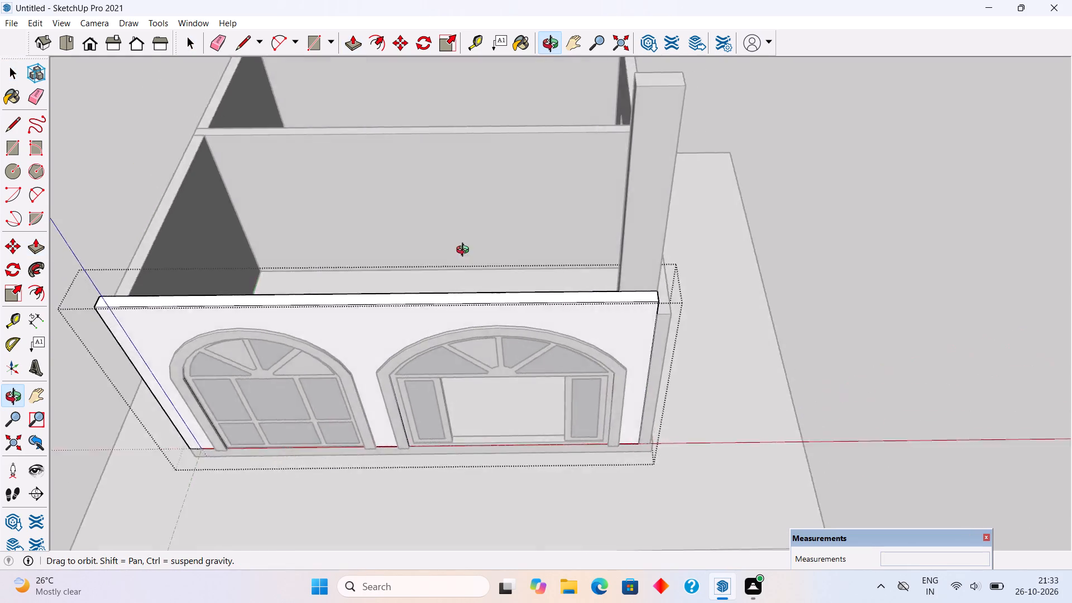
{"action": "middle_click_drag", "start_coordinate": [465, 251], "coordinate": [231, 220]}
{"action": "key", "text": "space"}
{"action": "triple_click", "coordinate": [648, 237]}
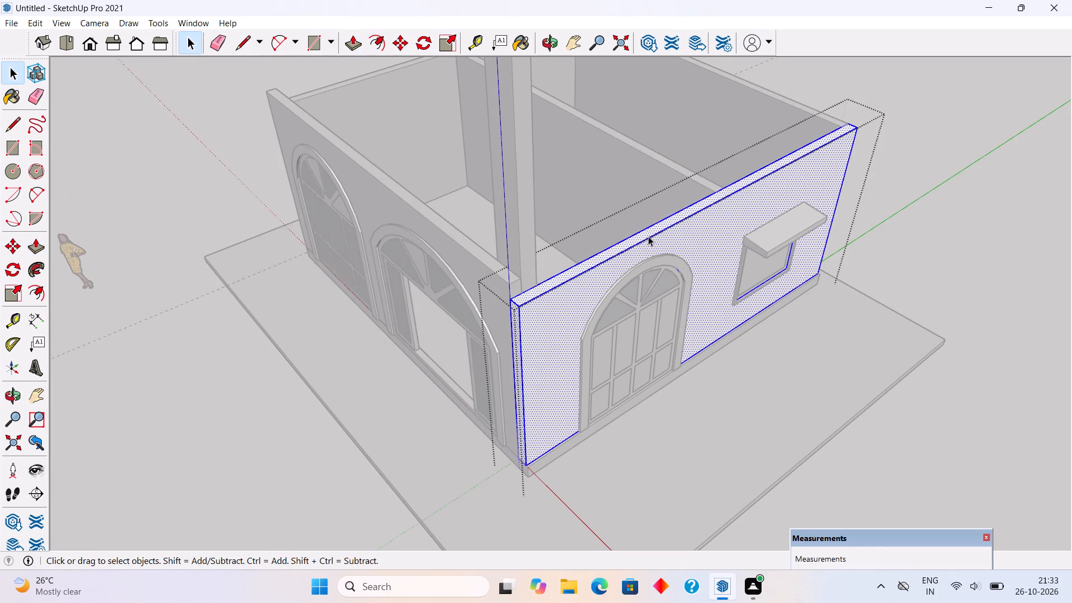
{"action": "key", "text": "p"}
{"action": "left_click", "coordinate": [537, 295]}
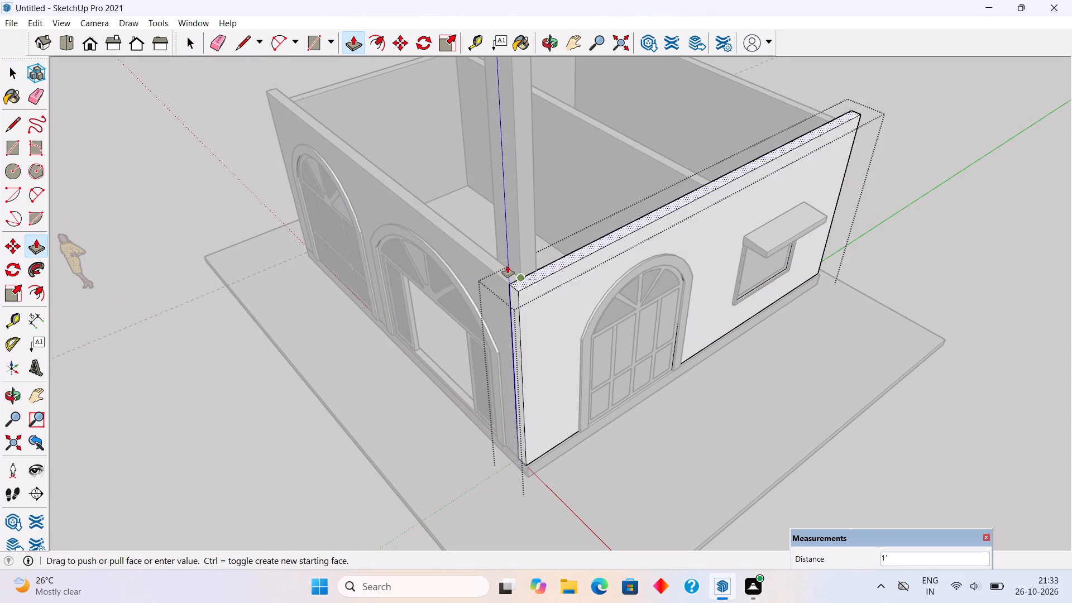
{"action": "left_click", "coordinate": [505, 264]}
{"action": "scroll", "coordinate": [505, 299], "scroll_direction": "down", "scroll_amount": 6}
{"action": "key", "text": "space"}
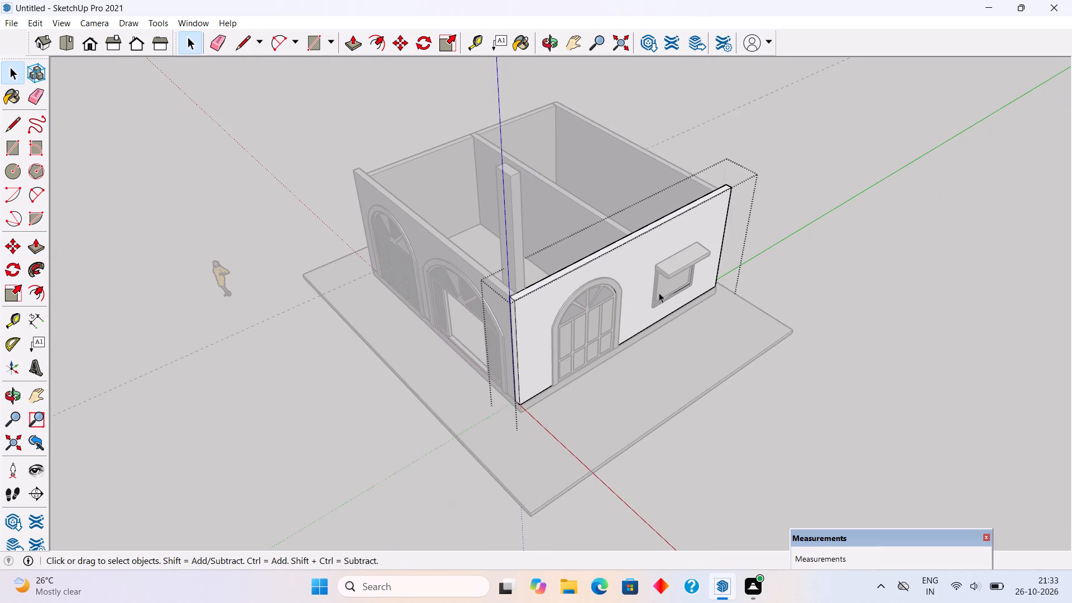
Raise the top of the partition wall between the two rooms by 1', level with the side wall.
{"action": "middle_click_drag", "start_coordinate": [741, 231], "coordinate": [417, 421]}
{"action": "scroll", "coordinate": [601, 268], "scroll_direction": "up", "scroll_amount": 3}
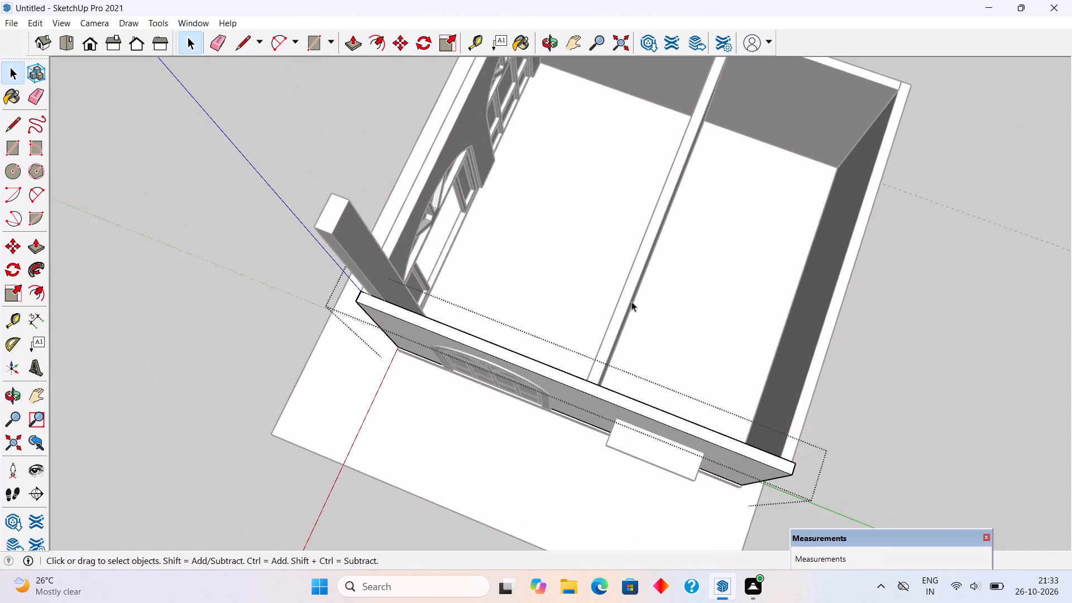
{"action": "triple_click", "coordinate": [632, 303]}
{"action": "key", "text": "p"}
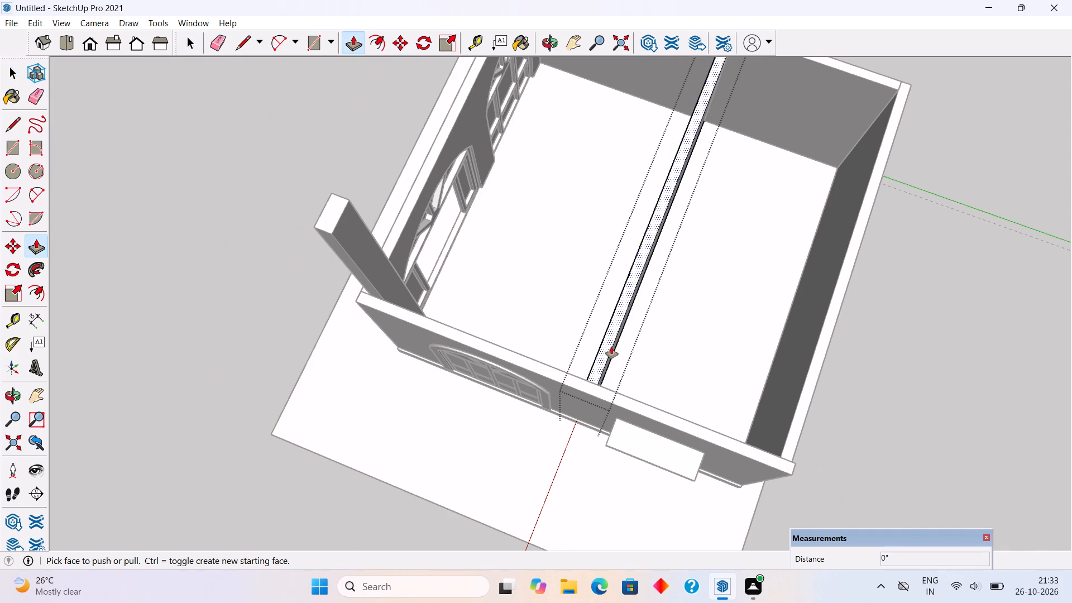
{"action": "left_click", "coordinate": [606, 354]}
{"action": "left_click", "coordinate": [602, 393]}
{"action": "scroll", "coordinate": [602, 393], "scroll_direction": "down", "scroll_amount": 6}
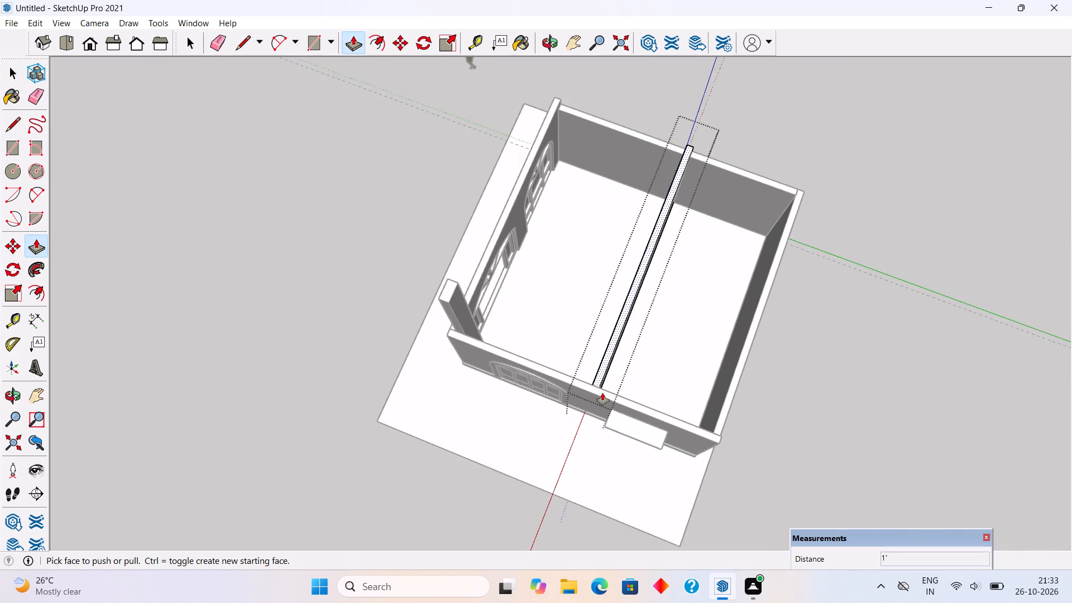
{"action": "key", "text": "space"}
Raise the top of the windowless back wall by 1', level with the side wall.
{"action": "middle_click_drag", "start_coordinate": [865, 367], "coordinate": [413, 242]}
{"action": "scroll", "coordinate": [491, 368], "scroll_direction": "up", "scroll_amount": 2}
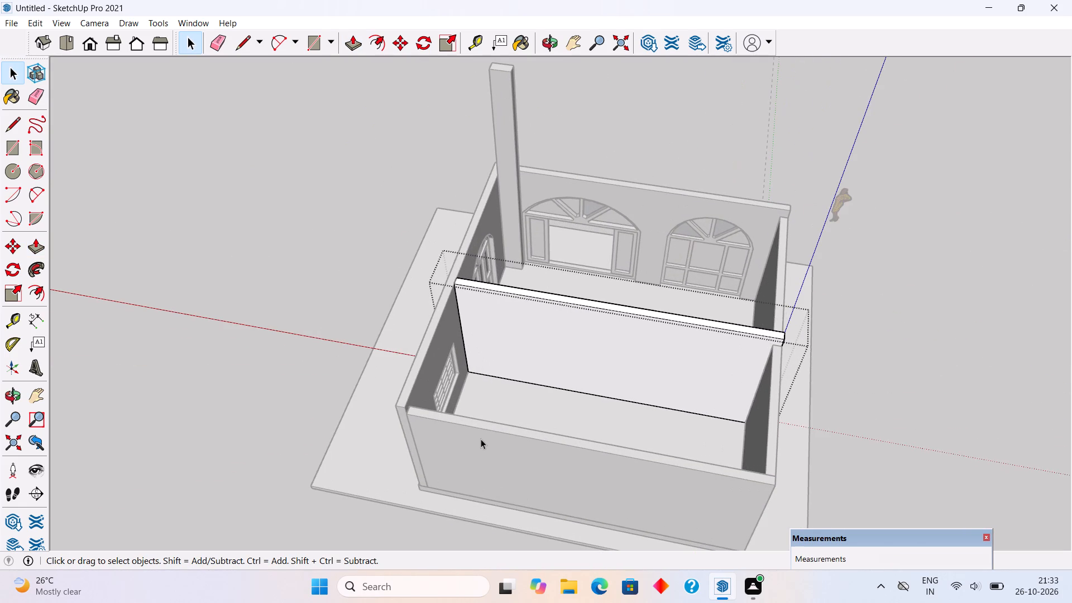
{"action": "triple_click", "coordinate": [481, 439]}
{"action": "key", "text": "p"}
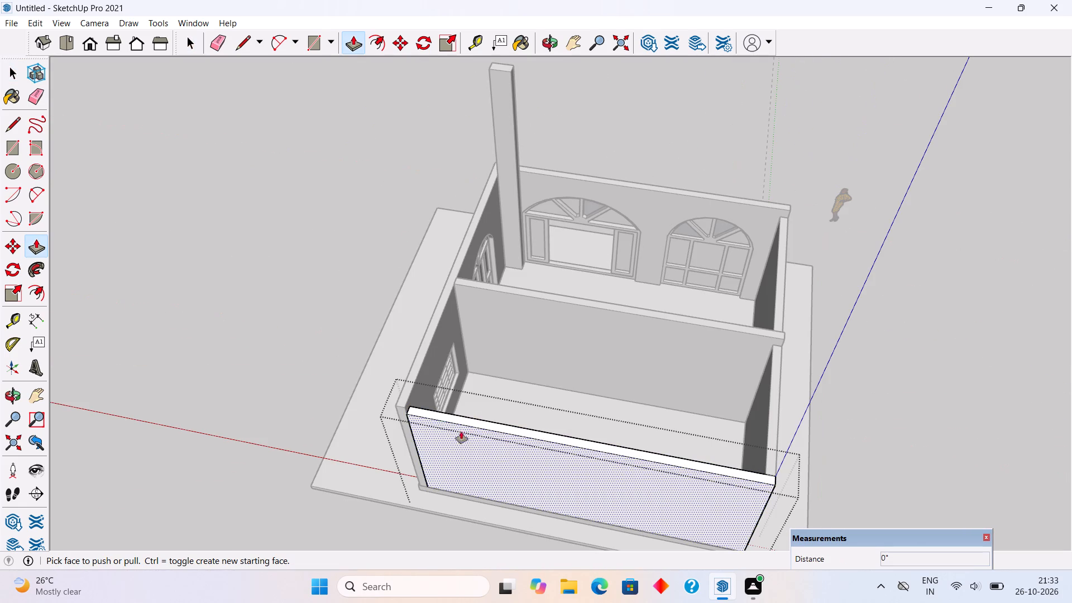
{"action": "left_click", "coordinate": [437, 411]}
{"action": "left_click", "coordinate": [402, 391]}
{"action": "scroll", "coordinate": [402, 391], "scroll_direction": "down", "scroll_amount": 7}
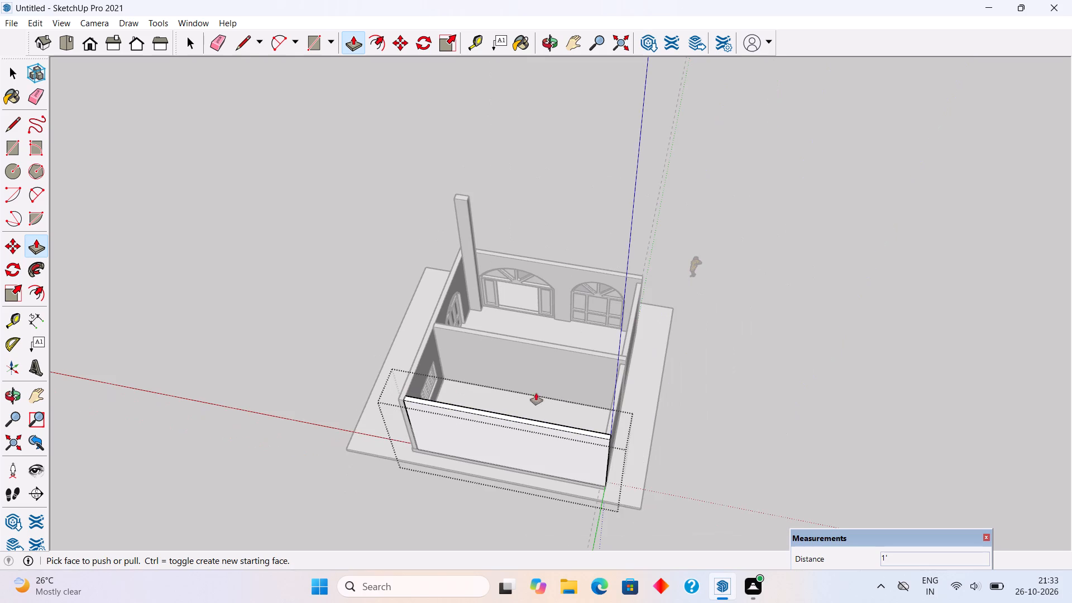
{"action": "key", "text": "space"}
Raise the top of the rear room's blank end wall to the height of the adjoining back wall.
{"action": "middle_click_drag", "start_coordinate": [672, 381], "coordinate": [475, 386]}
{"action": "scroll", "coordinate": [481, 395], "scroll_direction": "up", "scroll_amount": 5}
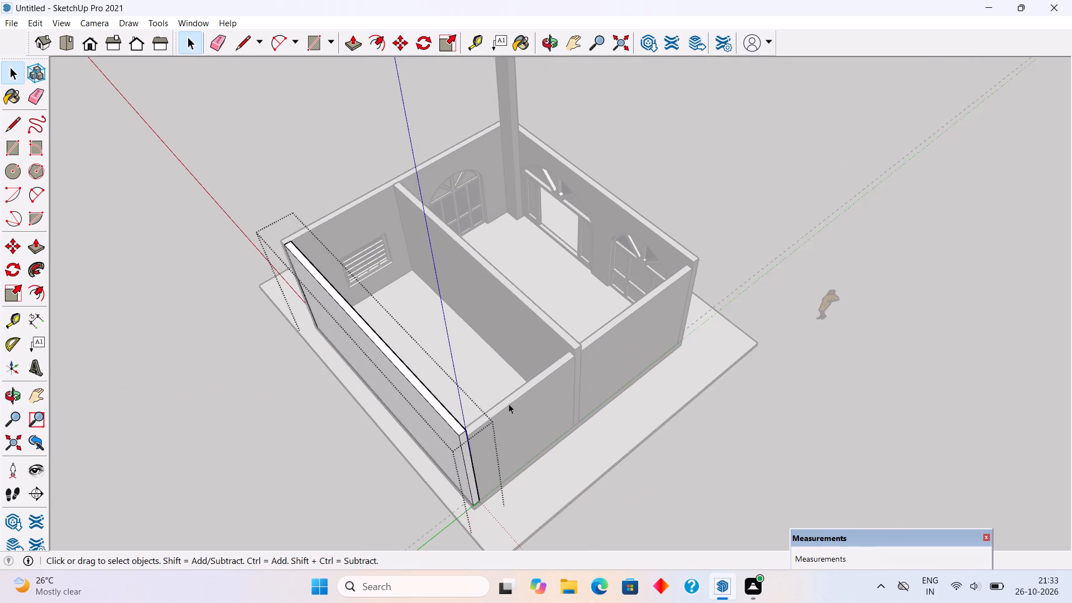
{"action": "triple_click", "coordinate": [511, 403]}
{"action": "key", "text": "p"}
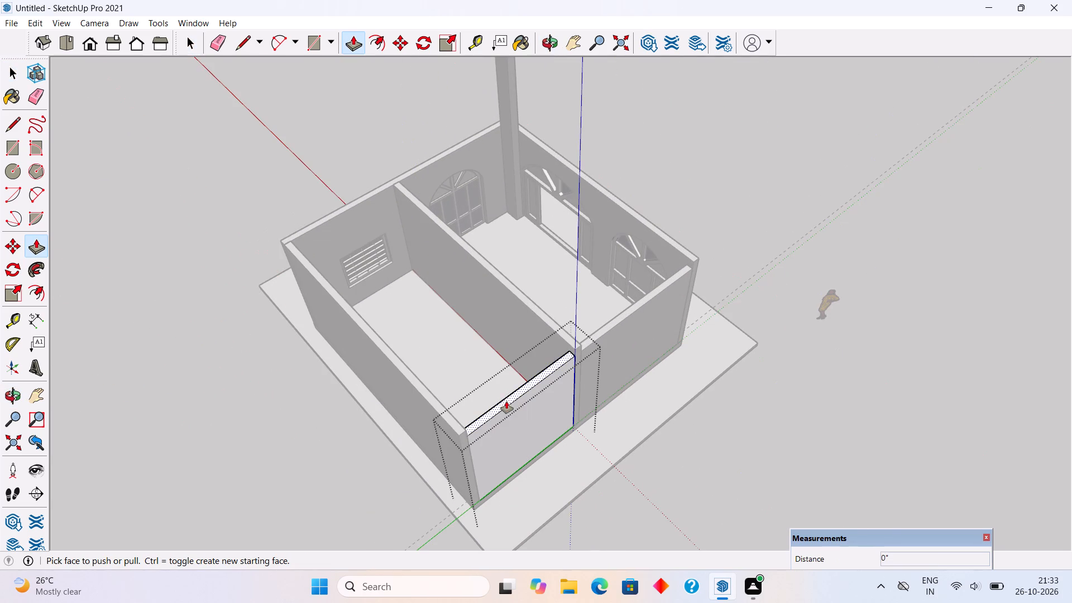
{"action": "left_click", "coordinate": [506, 401]}
{"action": "left_click", "coordinate": [458, 423]}
{"action": "key", "text": "space"}
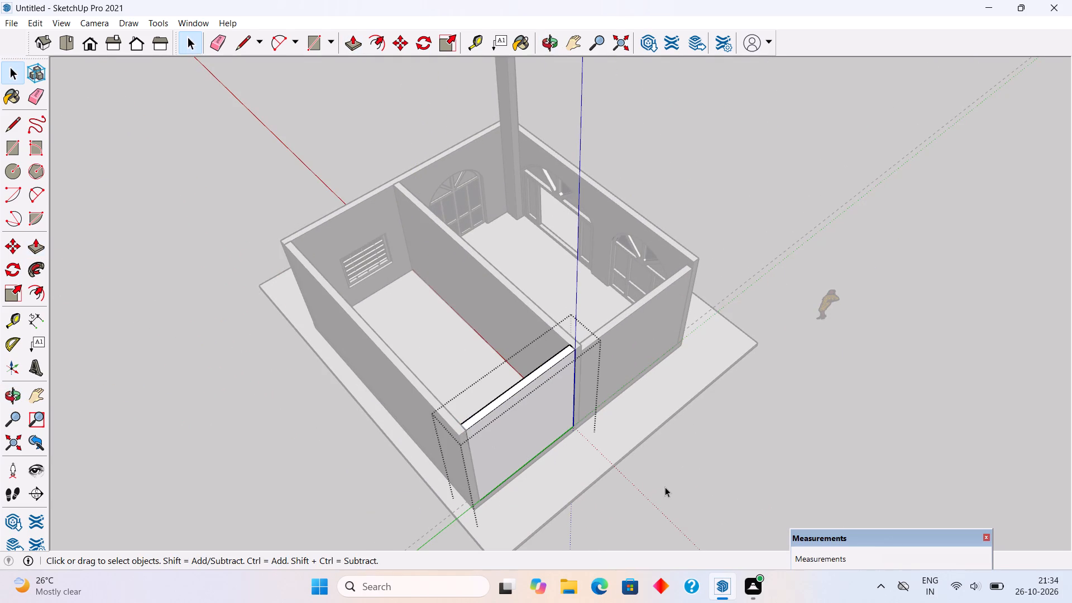
Raise the top of the front room's blank end wall to the height of the adjoining end wall.
{"action": "left_click", "coordinate": [665, 487]}
{"action": "middle_click_drag", "start_coordinate": [643, 367], "coordinate": [354, 331]}
{"action": "scroll", "coordinate": [516, 301], "scroll_direction": "up", "scroll_amount": 5}
{"action": "double_click", "coordinate": [519, 309]}
{"action": "left_click", "coordinate": [519, 309]}
{"action": "key", "text": "p"}
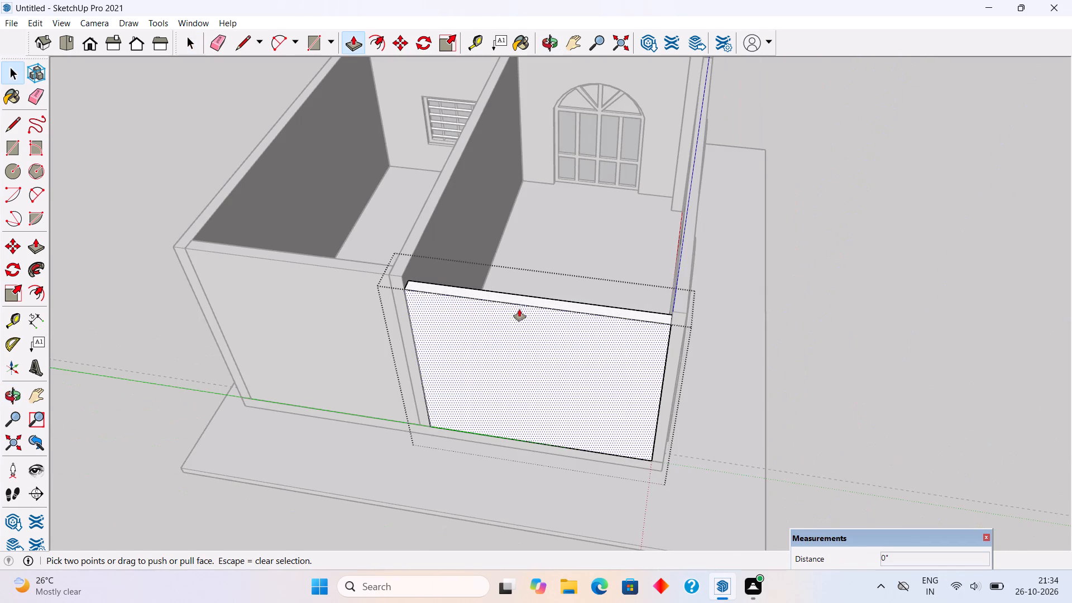
{"action": "key", "text": "space"}
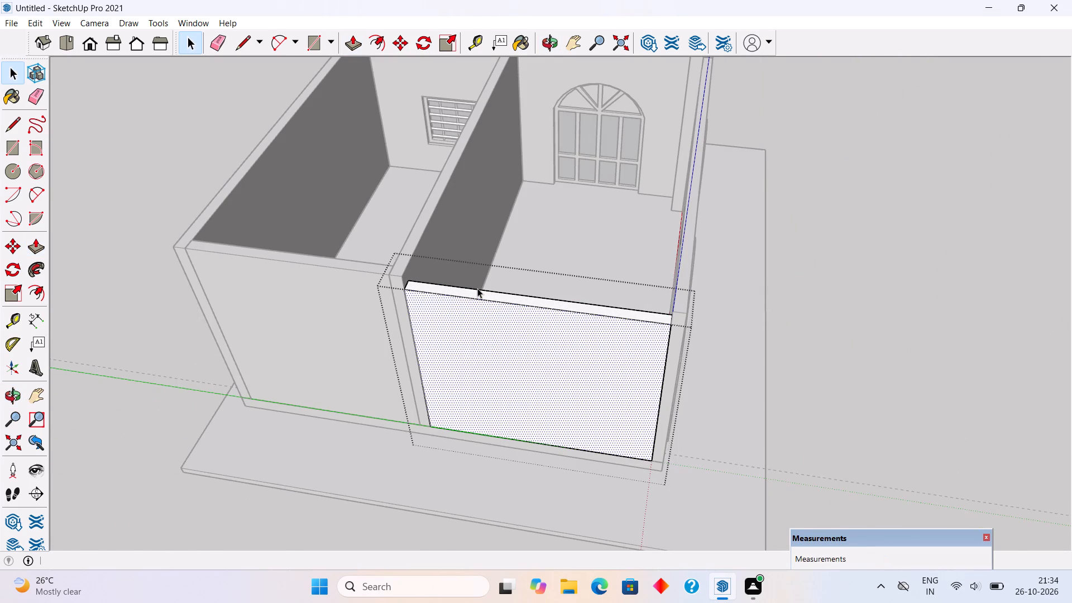
{"action": "left_click", "coordinate": [485, 297]}
{"action": "key", "text": "p"}
{"action": "left_click", "coordinate": [485, 297]}
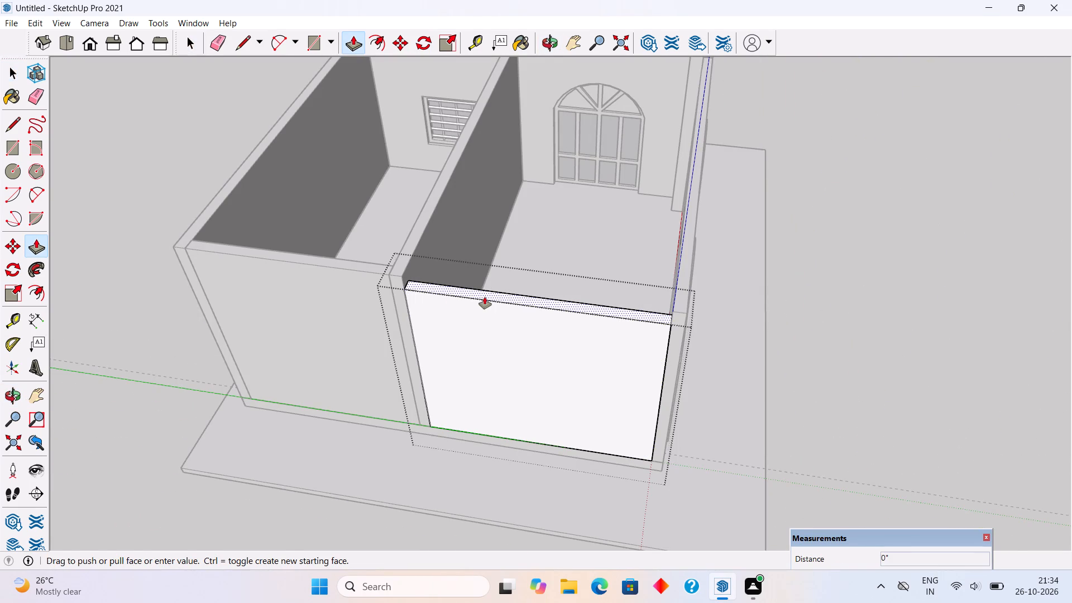
{"action": "left_click", "coordinate": [401, 278]}
{"action": "key", "text": "space"}
{"action": "scroll", "coordinate": [401, 278], "scroll_direction": "down", "scroll_amount": 3}
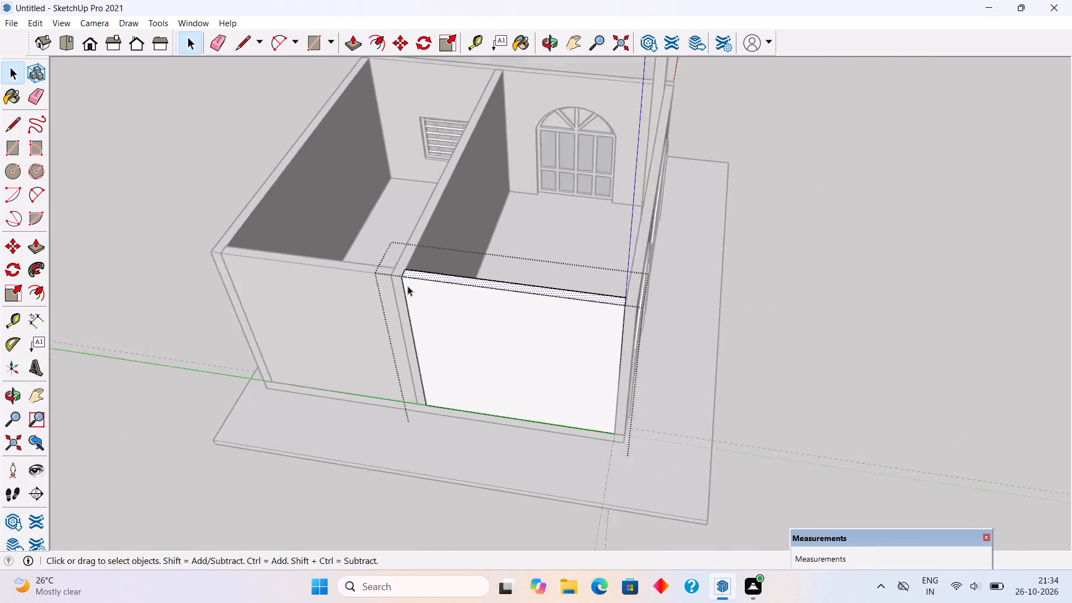
{"action": "scroll", "coordinate": [408, 286], "scroll_direction": "down", "scroll_amount": 3}
{"action": "left_click", "coordinate": [720, 319]}
Unhide the hidden roof slab over the two rooms.
{"action": "middle_click_drag", "start_coordinate": [451, 280], "coordinate": [566, 410]}
{"action": "scroll", "coordinate": [491, 375], "scroll_direction": "down", "scroll_amount": 1}
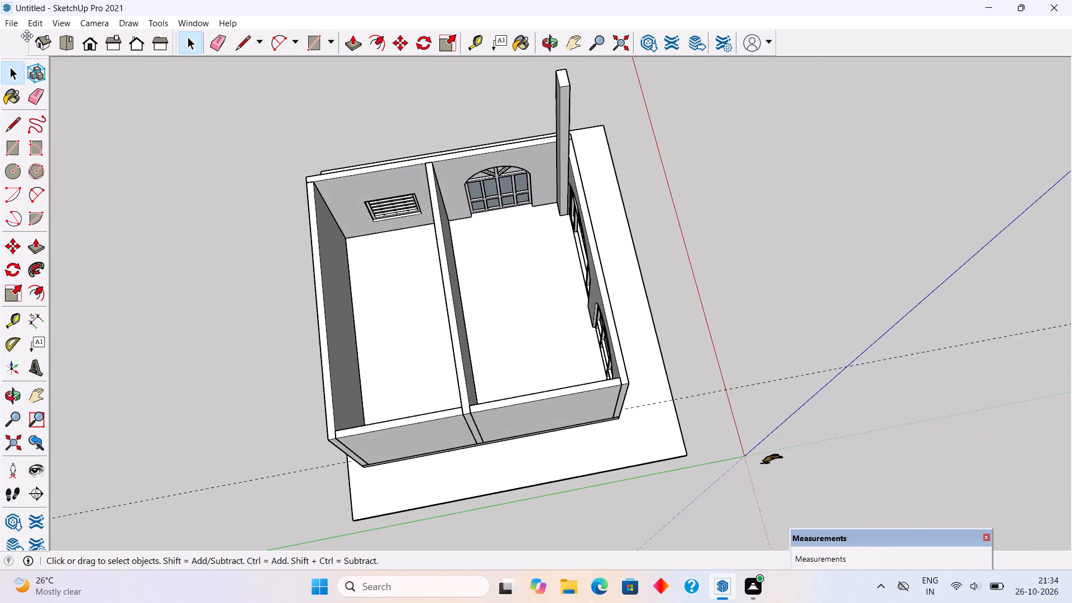
{"action": "left_click", "coordinate": [28, 25]}
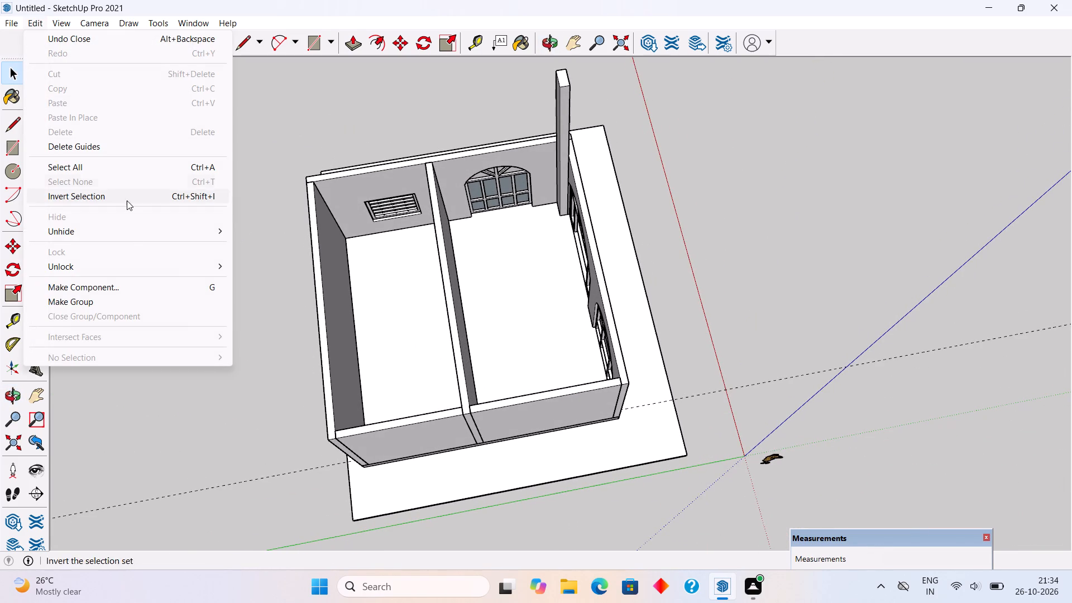
{"action": "left_click", "coordinate": [150, 233]}
{"action": "left_click", "coordinate": [258, 259]}
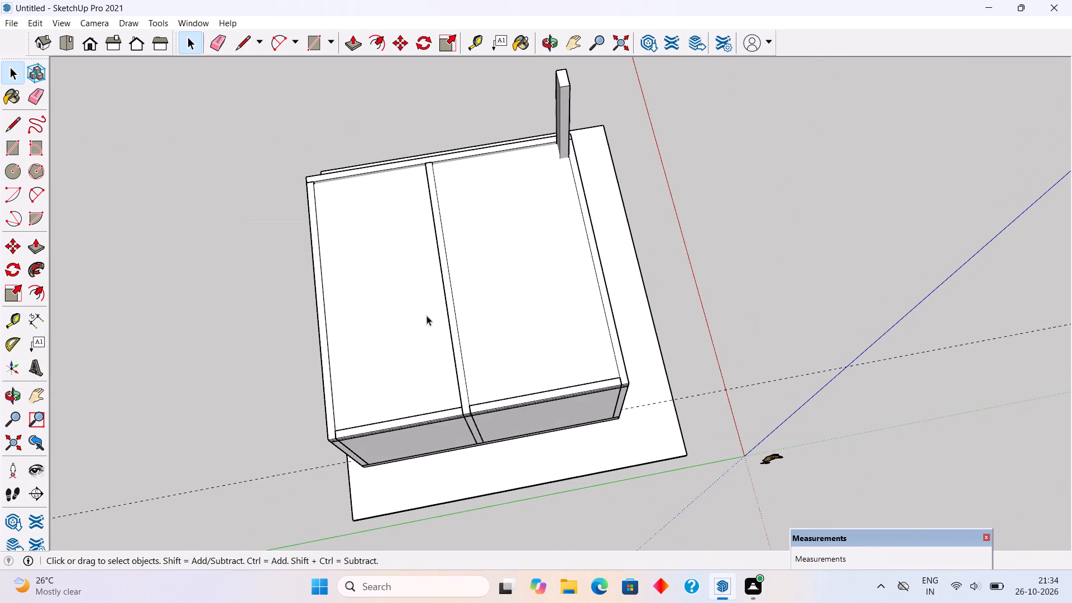
Move the roof slab up 1' from its bottom corner so it sits on top of the raised walls.
{"action": "middle_click_drag", "start_coordinate": [410, 274], "coordinate": [353, 171]}
{"action": "scroll", "coordinate": [527, 326], "scroll_direction": "up", "scroll_amount": 6}
{"action": "scroll", "coordinate": [678, 348], "scroll_direction": "up", "scroll_amount": 6}
{"action": "left_click", "coordinate": [486, 238]}
{"action": "middle_click_drag", "start_coordinate": [639, 291], "coordinate": [601, 221]}
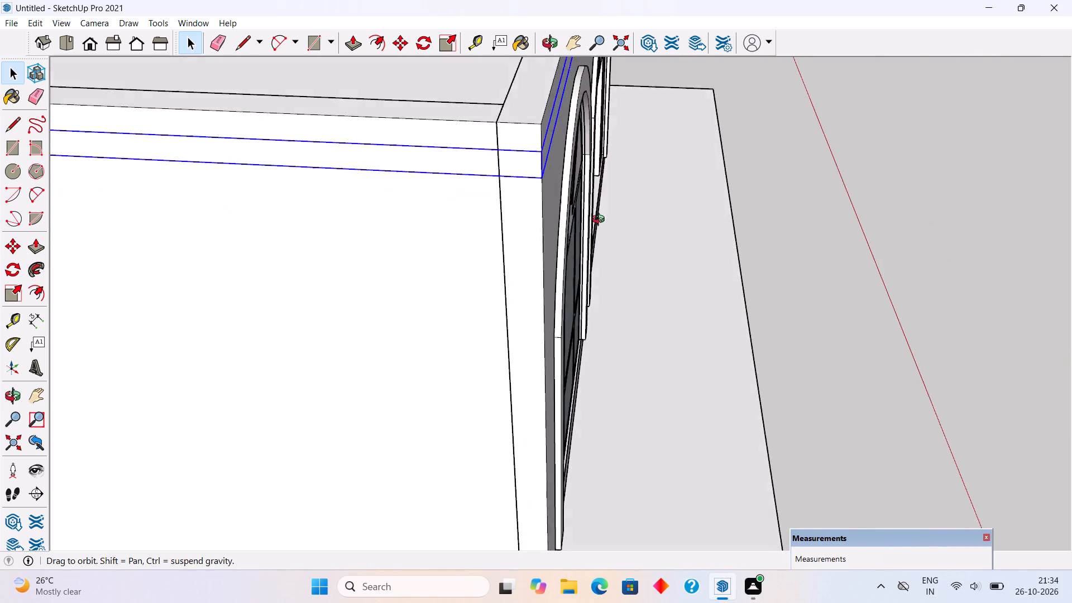
{"action": "middle_click_drag", "start_coordinate": [601, 221], "coordinate": [598, 231]}
{"action": "scroll", "coordinate": [598, 242], "scroll_direction": "down", "scroll_amount": 13}
{"action": "middle_click_drag", "start_coordinate": [602, 279], "coordinate": [581, 181]}
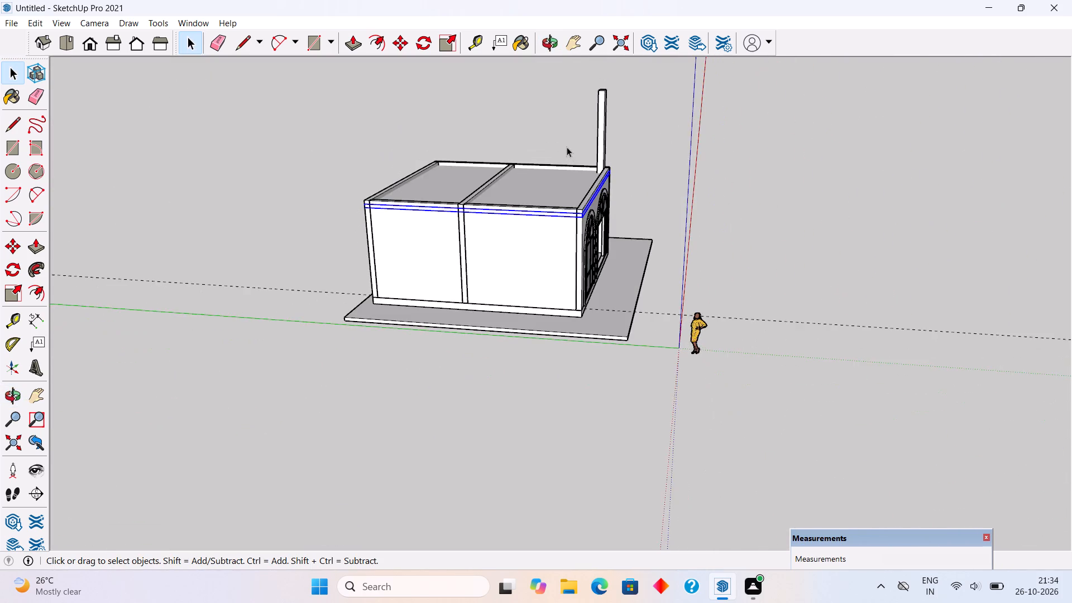
{"action": "scroll", "coordinate": [567, 157], "scroll_direction": "up", "scroll_amount": 6}
{"action": "scroll", "coordinate": [582, 242], "scroll_direction": "up", "scroll_amount": 4}
{"action": "middle_click_drag", "start_coordinate": [607, 281], "coordinate": [603, 250]}
{"action": "scroll", "coordinate": [580, 229], "scroll_direction": "up", "scroll_amount": 1}
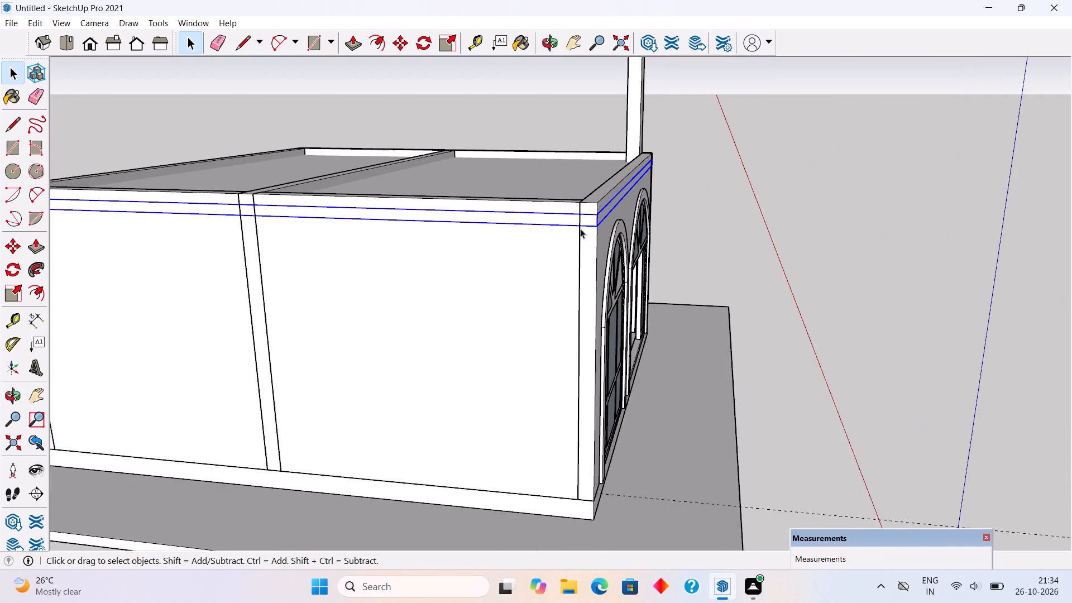
{"action": "scroll", "coordinate": [580, 228], "scroll_direction": "up", "scroll_amount": 3}
{"action": "key", "text": "m"}
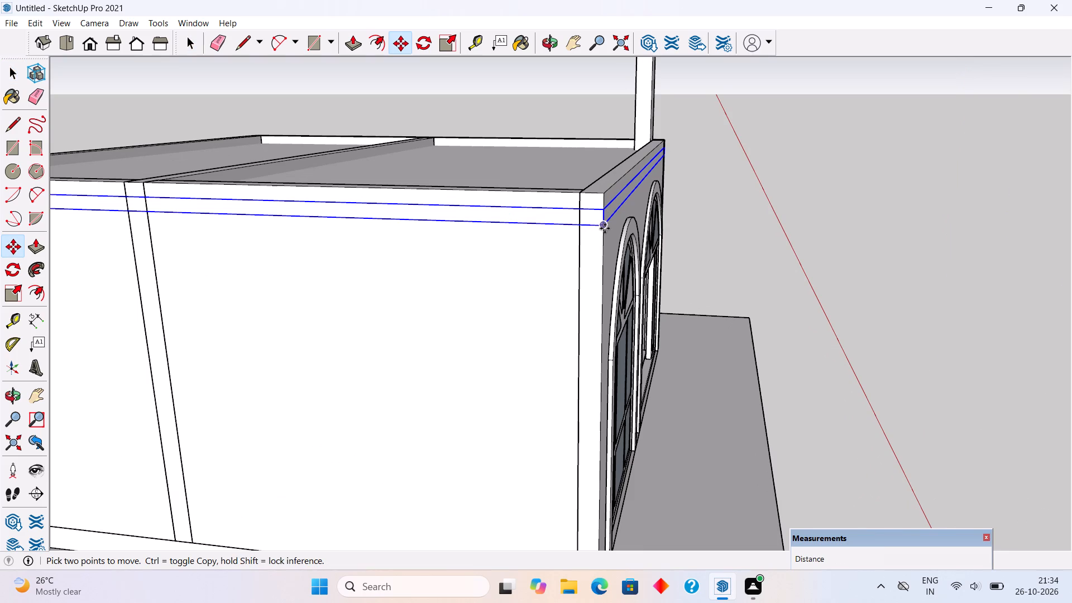
{"action": "left_click", "coordinate": [605, 228]}
{"action": "left_click", "coordinate": [604, 197]}
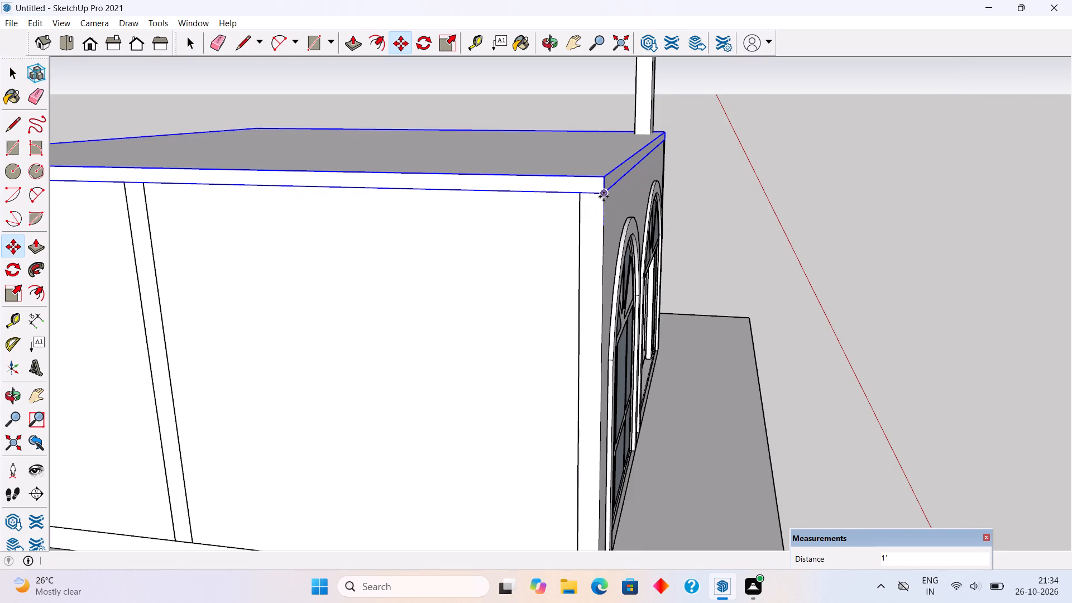
{"action": "key", "text": "space"}
{"action": "scroll", "coordinate": [604, 197], "scroll_direction": "down", "scroll_amount": 7}
{"action": "left_click", "coordinate": [831, 142]}
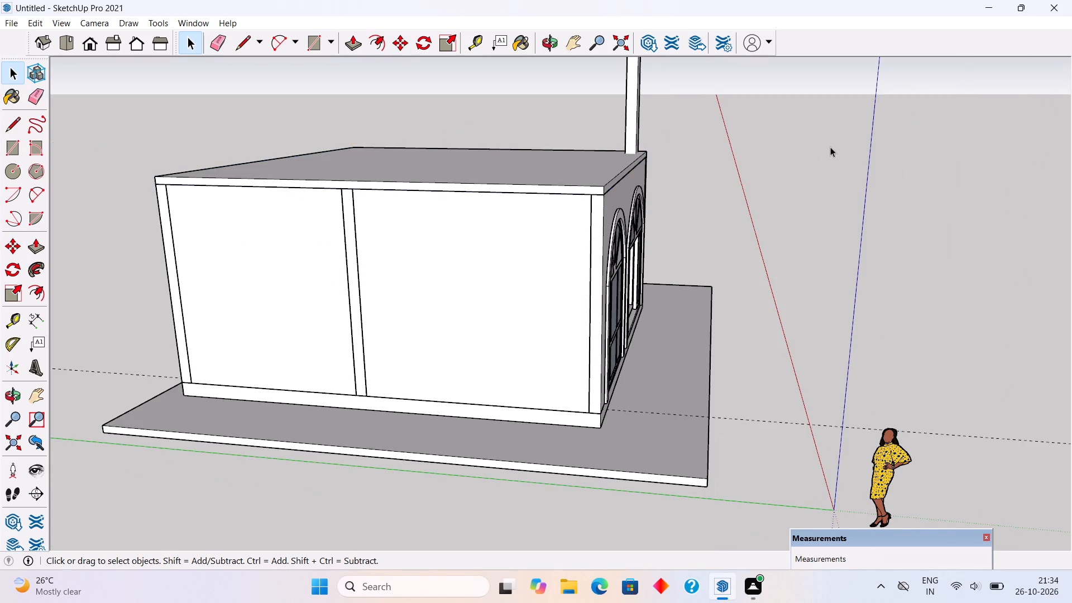
Examine the roofed building around its front wall, the canopied-window side and the column rising through the roof.
{"action": "middle_click_drag", "start_coordinate": [794, 228], "coordinate": [388, 167]}
{"action": "scroll", "coordinate": [554, 227], "scroll_direction": "up", "scroll_amount": 4}
{"action": "middle_click_drag", "start_coordinate": [524, 234], "coordinate": [422, 212]}
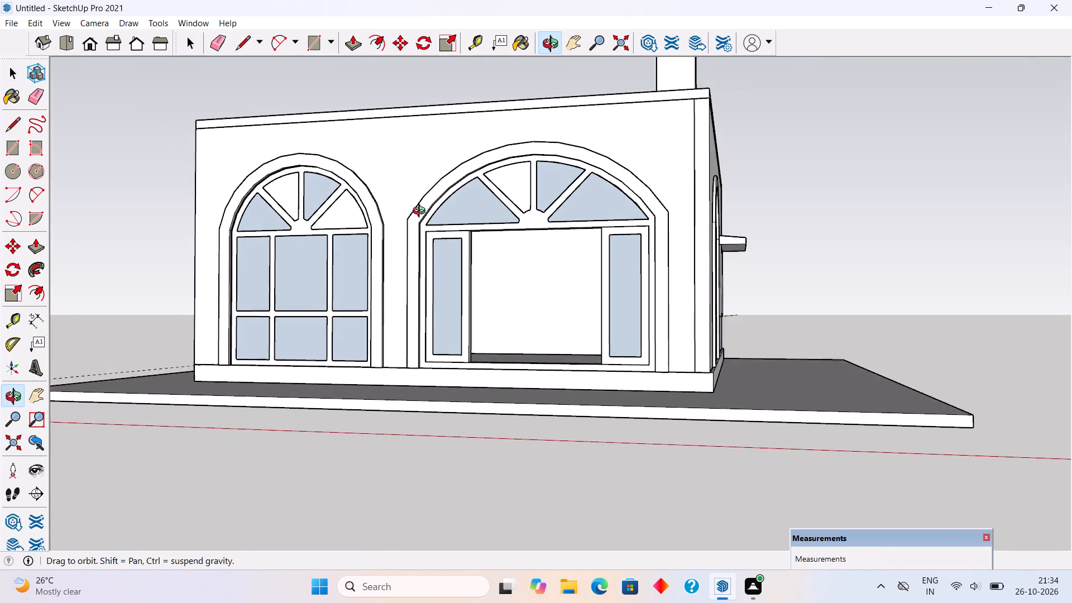
{"action": "middle_click_drag", "start_coordinate": [422, 212], "coordinate": [255, 265]}
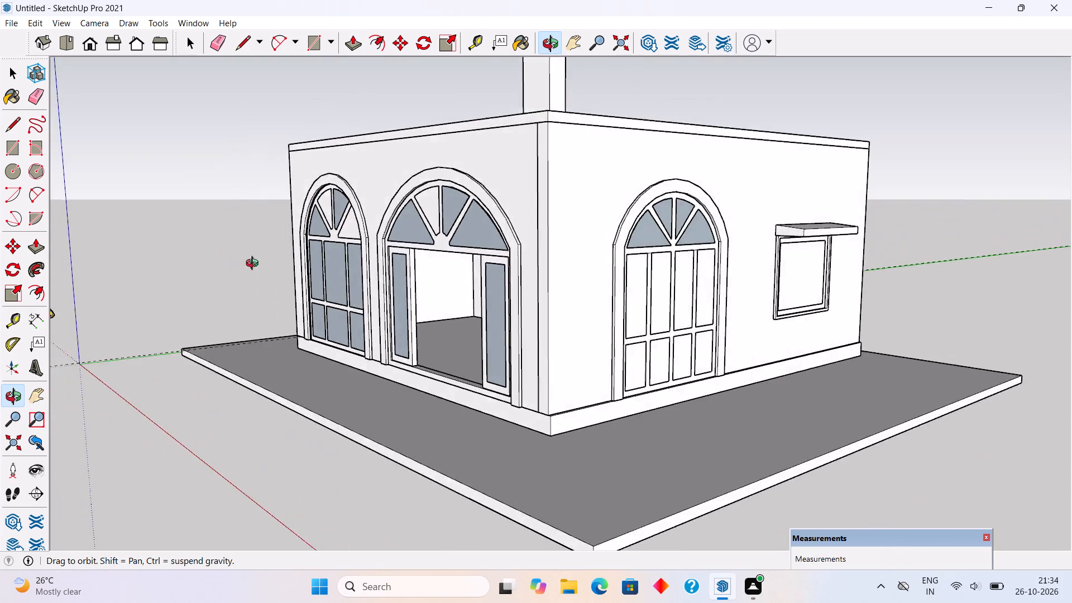
{"action": "middle_click_drag", "start_coordinate": [255, 265], "coordinate": [428, 294]}
{"action": "scroll", "coordinate": [429, 292], "scroll_direction": "down", "scroll_amount": 1}
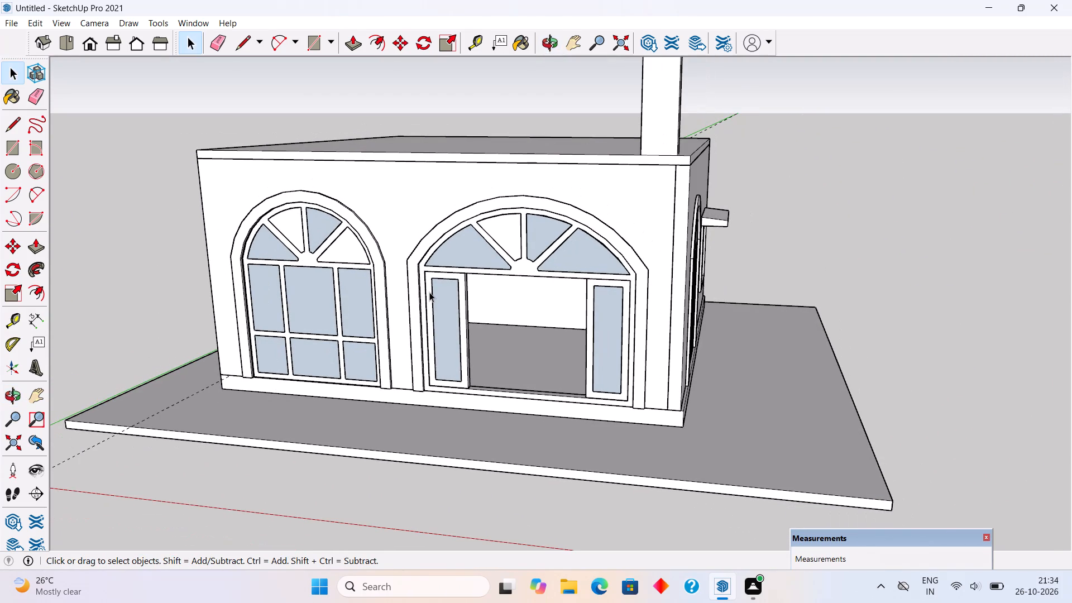
{"action": "scroll", "coordinate": [429, 292], "scroll_direction": "down", "scroll_amount": 2}
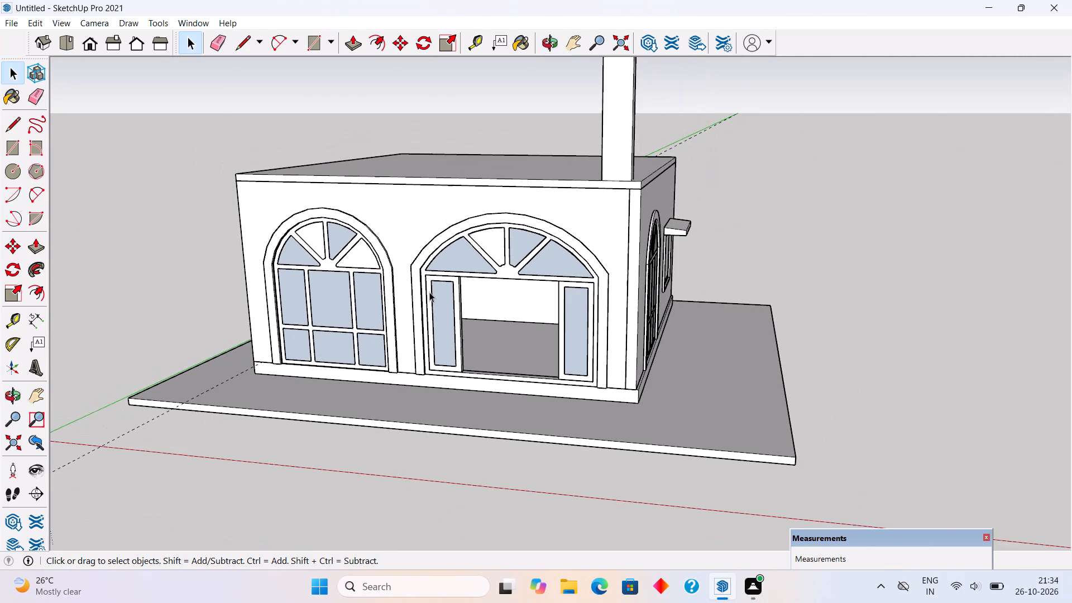
{"action": "scroll", "coordinate": [429, 292], "scroll_direction": "up", "scroll_amount": 2}
{"action": "middle_click_drag", "start_coordinate": [539, 224], "coordinate": [495, 221]}
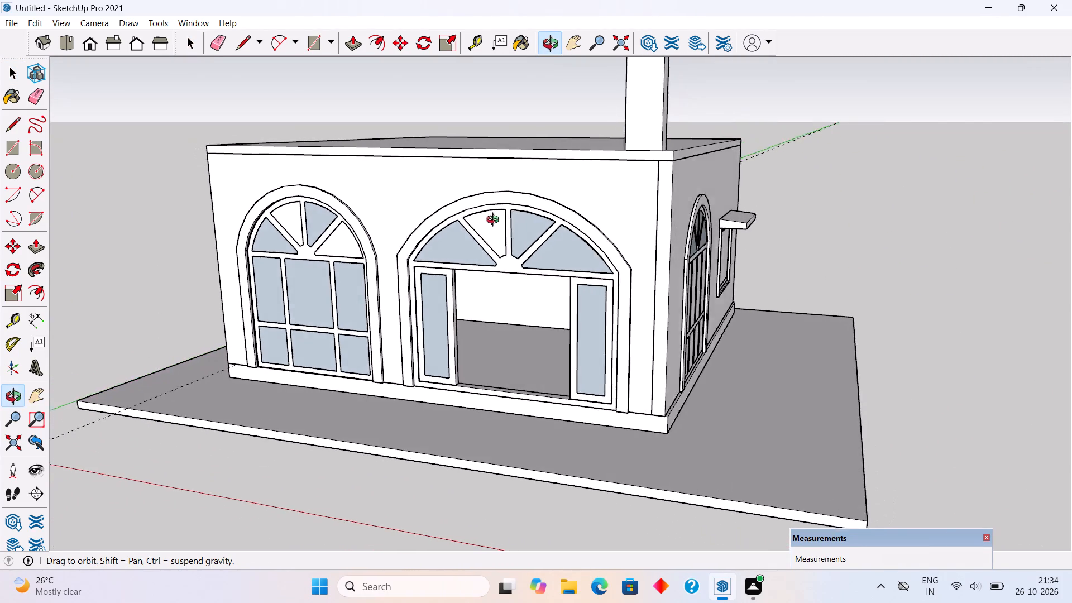
{"action": "middle_click_drag", "start_coordinate": [495, 221], "coordinate": [212, 221]}
{"action": "scroll", "coordinate": [211, 221], "scroll_direction": "down", "scroll_amount": 4}
{"action": "middle_click_drag", "start_coordinate": [323, 204], "coordinate": [316, 281]}
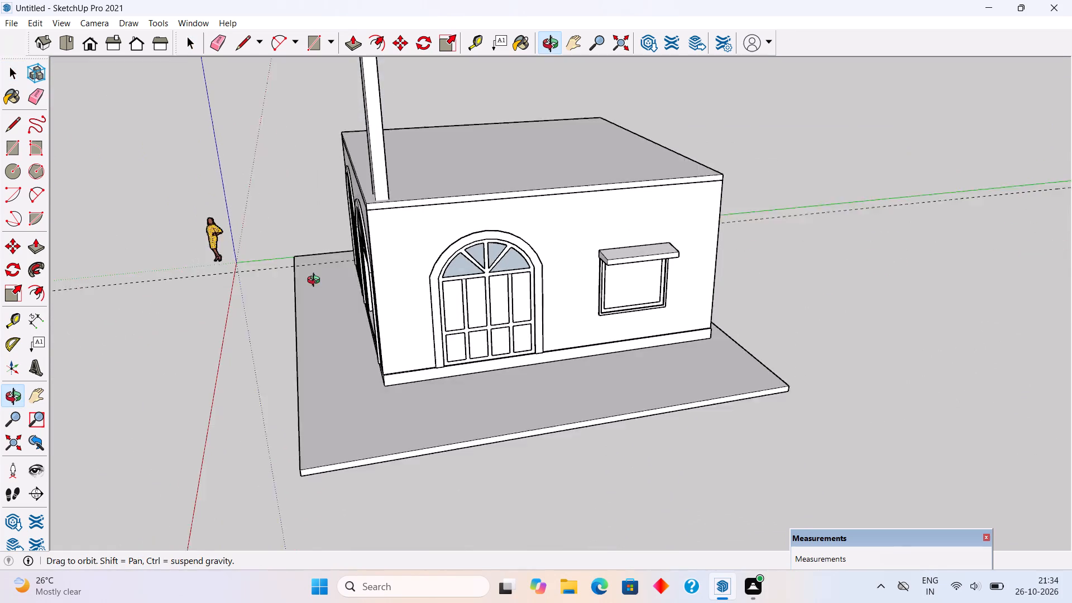
{"action": "middle_click_drag", "start_coordinate": [316, 281], "coordinate": [309, 314]}
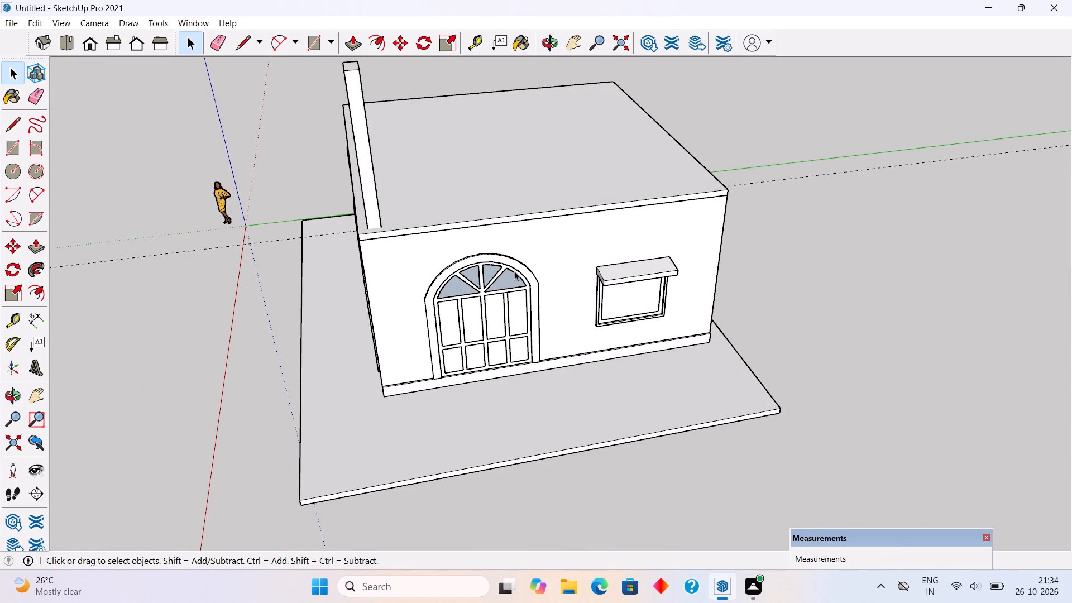
{"action": "middle_click_drag", "start_coordinate": [519, 293], "coordinate": [693, 309]}
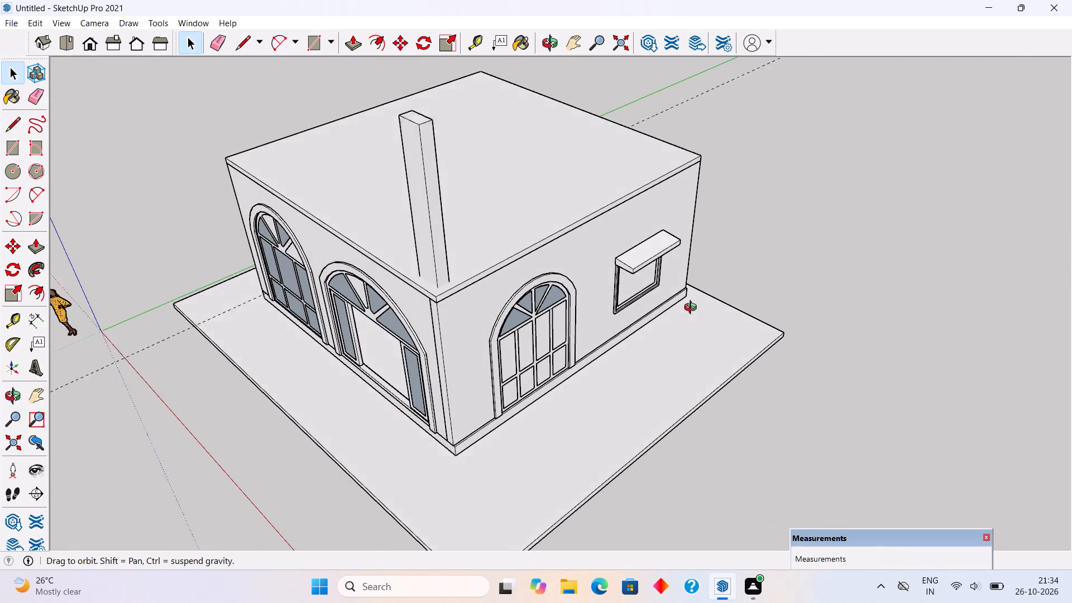
{"action": "middle_click_drag", "start_coordinate": [693, 309], "coordinate": [698, 323]}
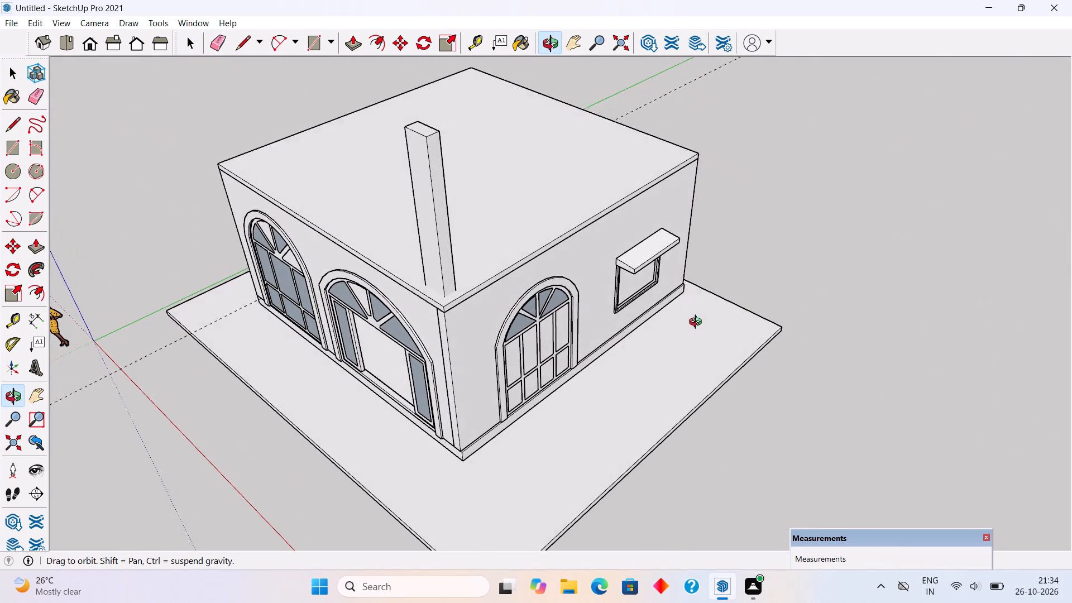
{"action": "middle_click_drag", "start_coordinate": [698, 323], "coordinate": [725, 335]}
{"action": "scroll", "coordinate": [723, 312], "scroll_direction": "down", "scroll_amount": 1}
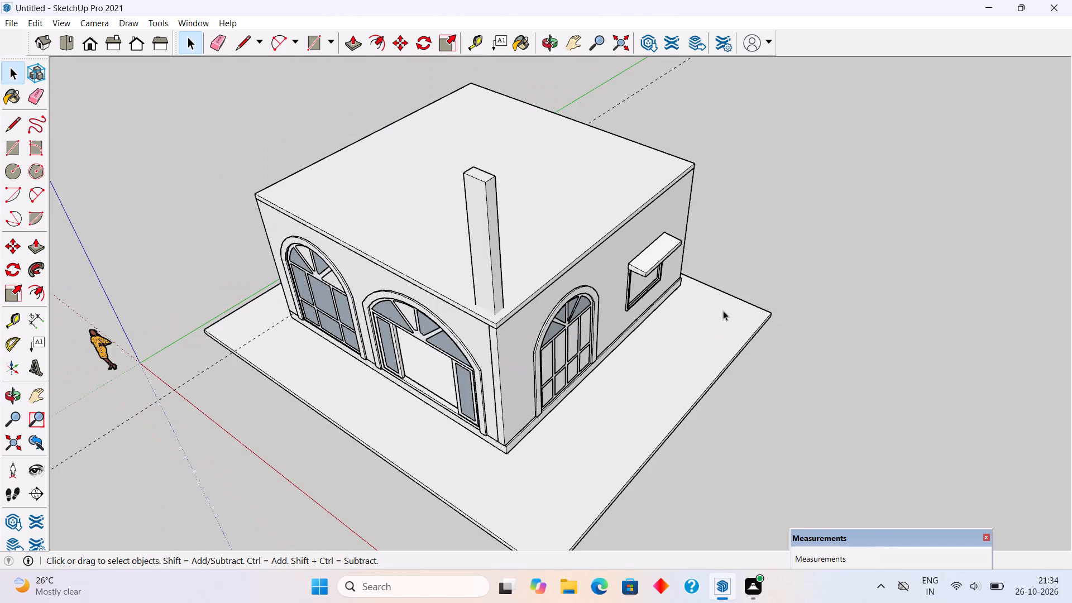
Place two guides on the roof slab, 9" in from its front edge and 9" in from its canopied-window side edge.
{"action": "scroll", "coordinate": [620, 260], "scroll_direction": "up", "scroll_amount": 3}
{"action": "middle_click_drag", "start_coordinate": [543, 290], "coordinate": [514, 320]}
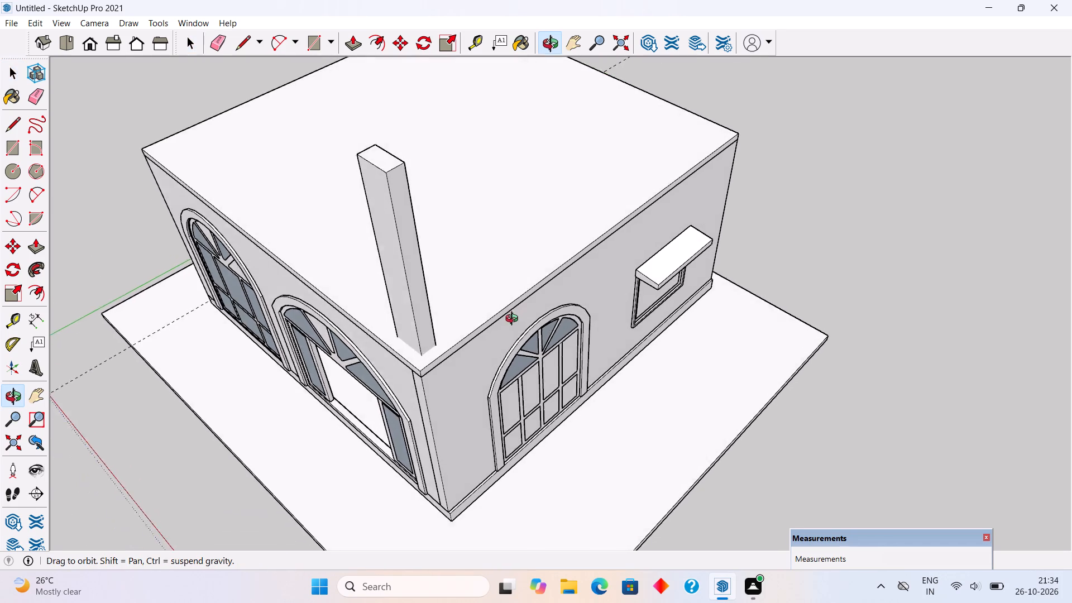
{"action": "middle_click_drag", "start_coordinate": [514, 320], "coordinate": [503, 328]}
{"action": "scroll", "coordinate": [323, 298], "scroll_direction": "up", "scroll_amount": 6}
{"action": "key", "text": "t"}
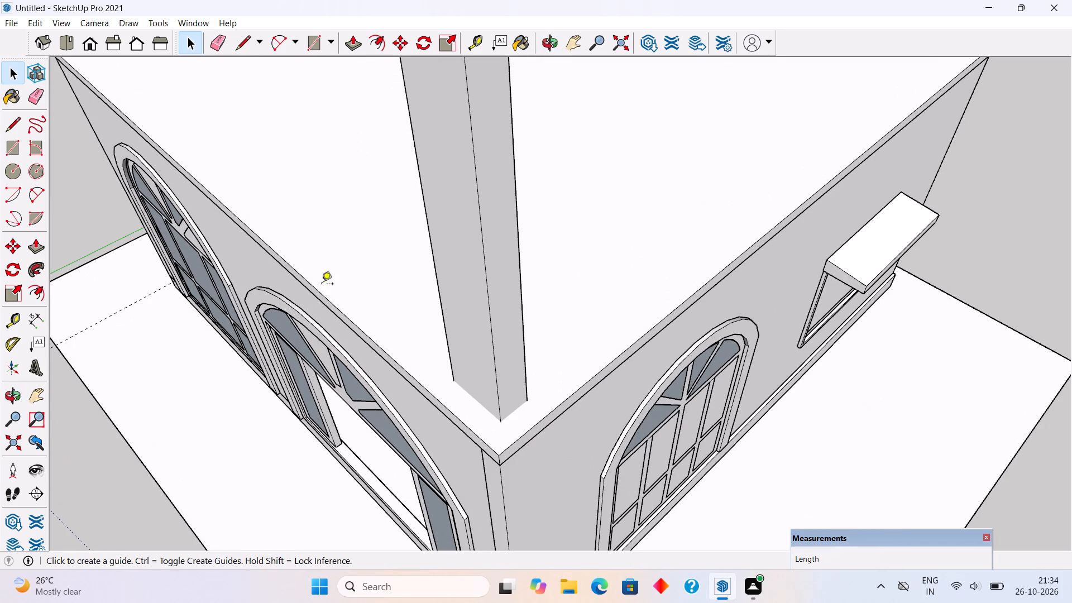
{"action": "left_click", "coordinate": [328, 295]}
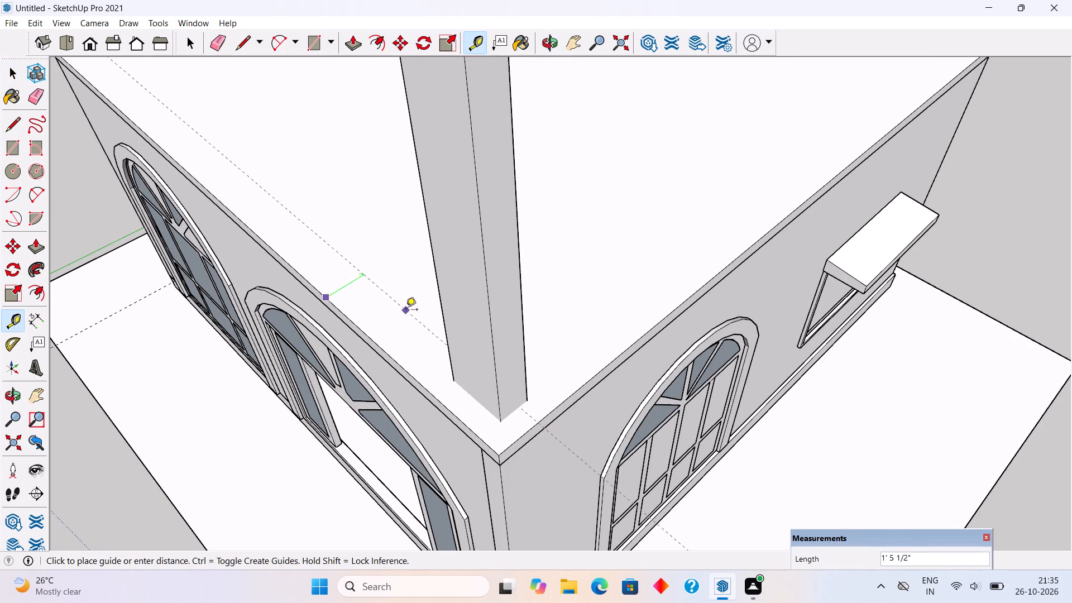
{"action": "key", "text": "9"}
{"action": "key", "text": "shift+quotedbl"}
{"action": "key", "text": "Return"}
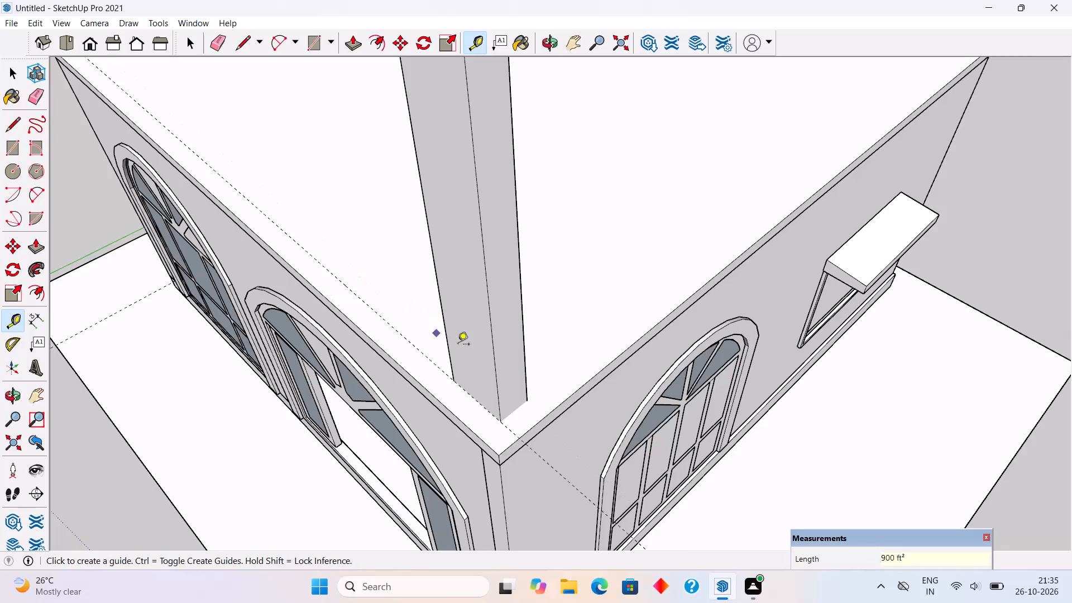
{"action": "left_click", "coordinate": [586, 379]}
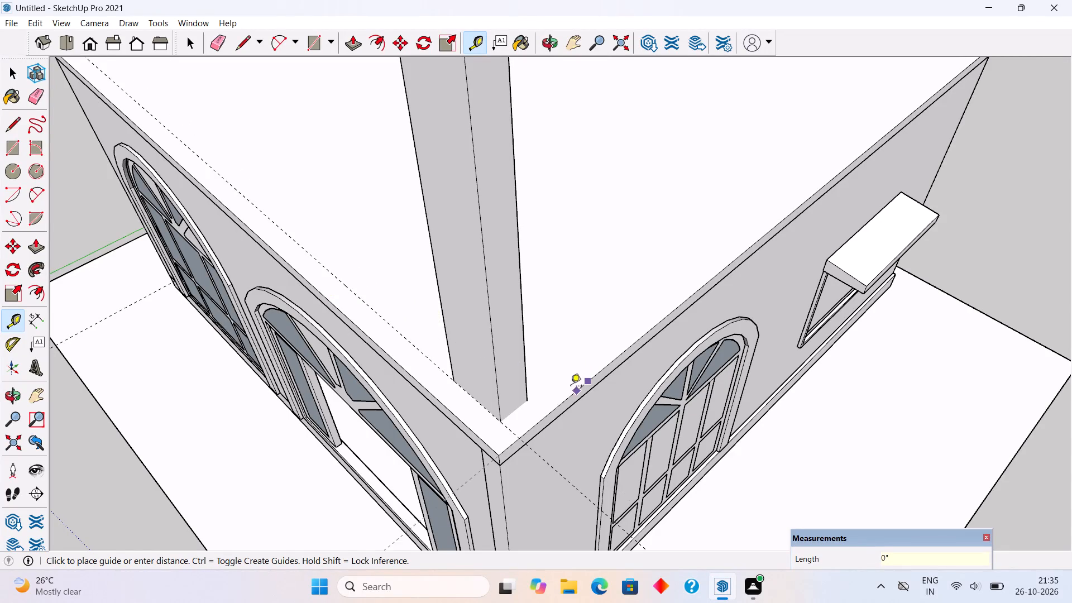
{"action": "left_click", "coordinate": [528, 401]}
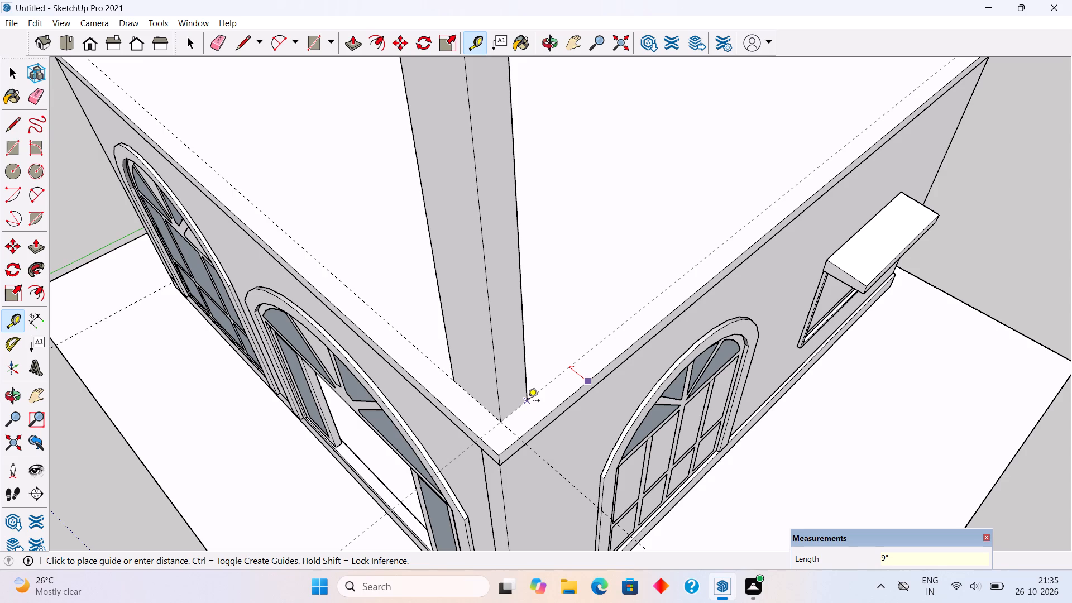
{"action": "key", "text": "space"}
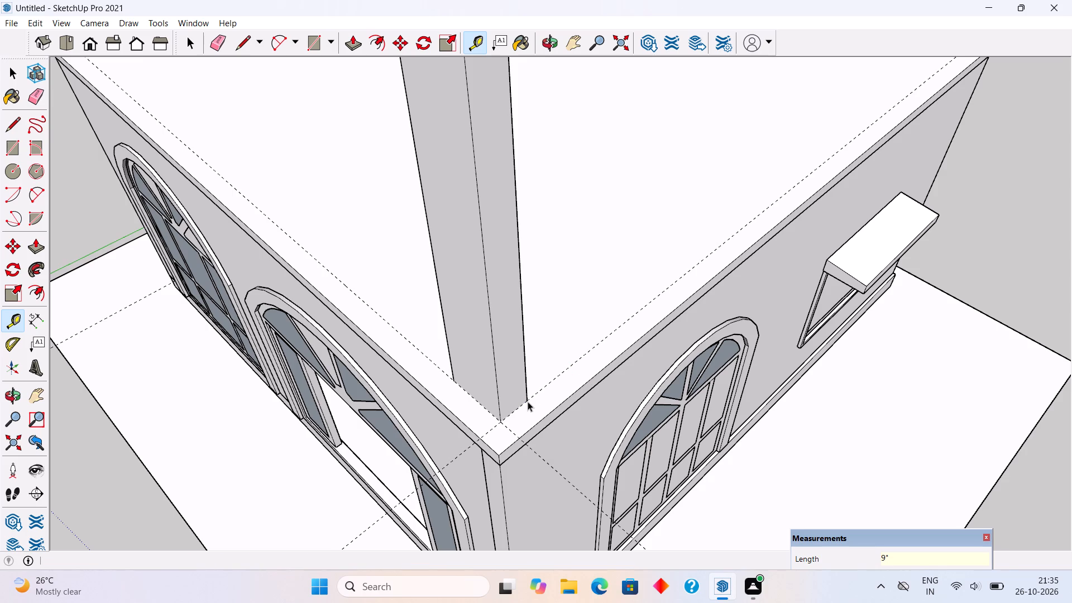
Place a vertical guide along the inner corner edge of the partition wall seen through the front doorway.
{"action": "scroll", "coordinate": [538, 394], "scroll_direction": "down", "scroll_amount": 3}
{"action": "scroll", "coordinate": [678, 359], "scroll_direction": "up", "scroll_amount": 1}
{"action": "scroll", "coordinate": [640, 290], "scroll_direction": "down", "scroll_amount": 3}
{"action": "middle_click_drag", "start_coordinate": [643, 351], "coordinate": [500, 181]}
{"action": "middle_click_drag", "start_coordinate": [583, 194], "coordinate": [894, 147]}
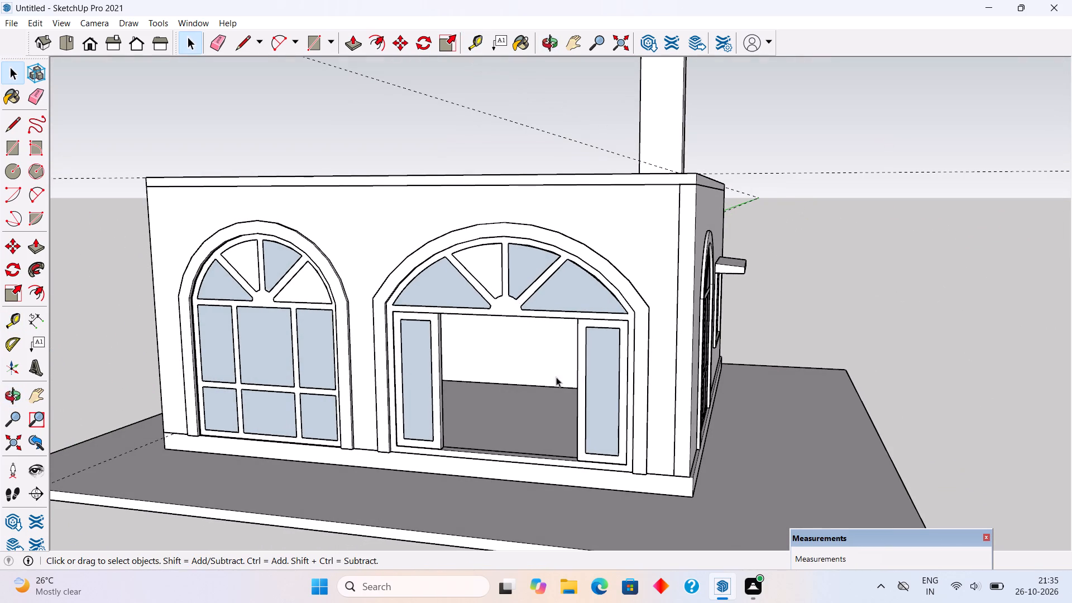
{"action": "scroll", "coordinate": [554, 381], "scroll_direction": "up", "scroll_amount": 1}
{"action": "middle_click_drag", "start_coordinate": [553, 382], "coordinate": [774, 360]}
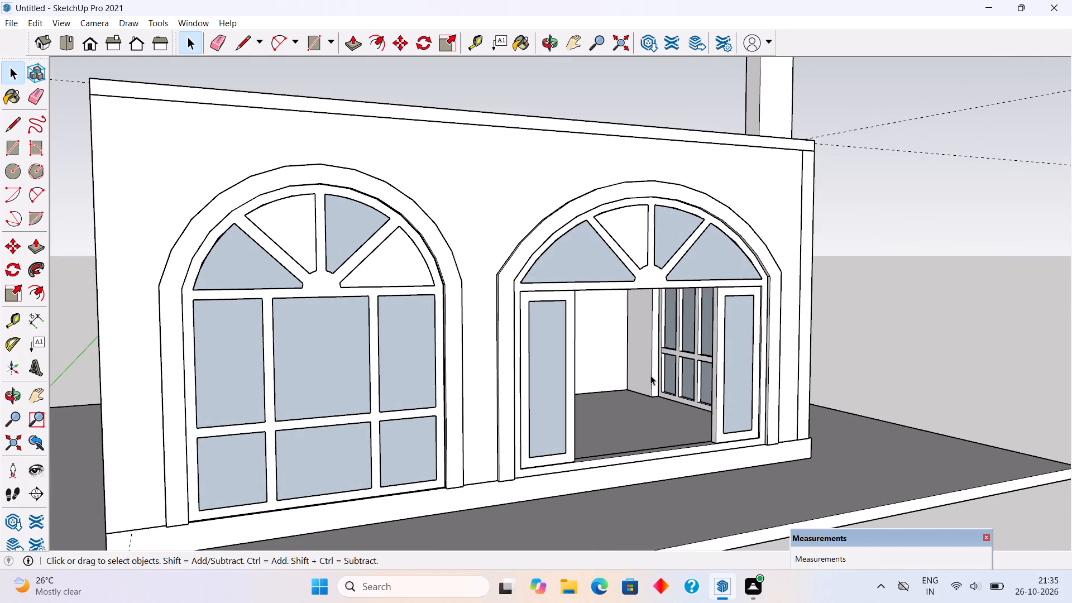
{"action": "key", "text": "t"}
{"action": "double_click", "coordinate": [625, 338]}
Place a roof guide parallel to the rear edge through the vertical partition guide, and a second guide offset 9" toward the rear.
{"action": "middle_click_drag", "start_coordinate": [664, 363], "coordinate": [184, 486]}
{"action": "middle_click_drag", "start_coordinate": [776, 221], "coordinate": [725, 252]}
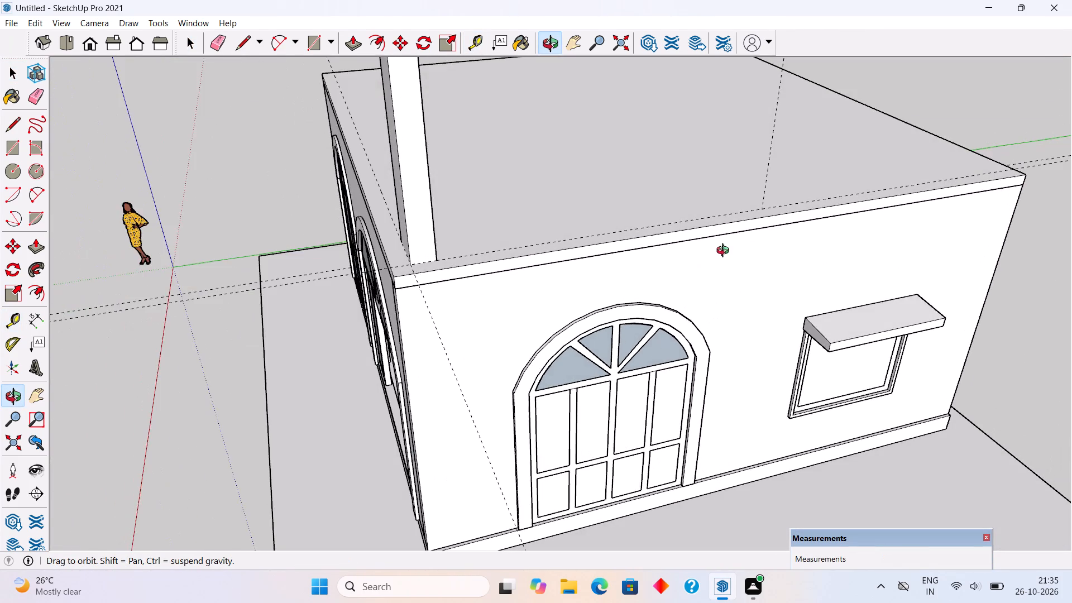
{"action": "middle_click_drag", "start_coordinate": [725, 252], "coordinate": [626, 310]}
{"action": "middle_click_drag", "start_coordinate": [765, 279], "coordinate": [738, 385]}
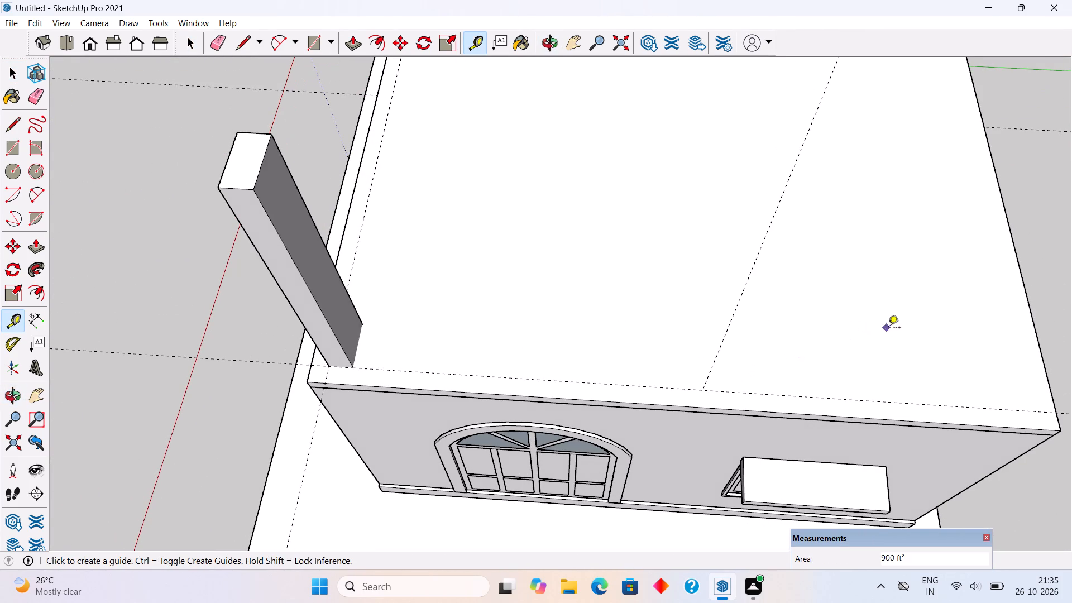
{"action": "left_click", "coordinate": [1035, 339]}
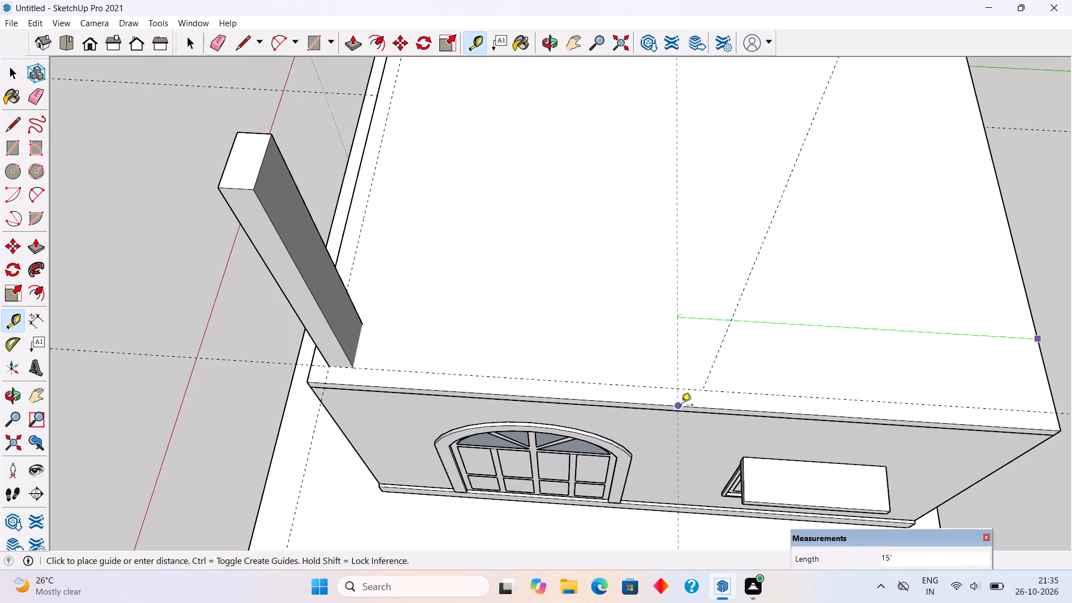
{"action": "left_click", "coordinate": [702, 388]}
{"action": "left_click", "coordinate": [704, 352]}
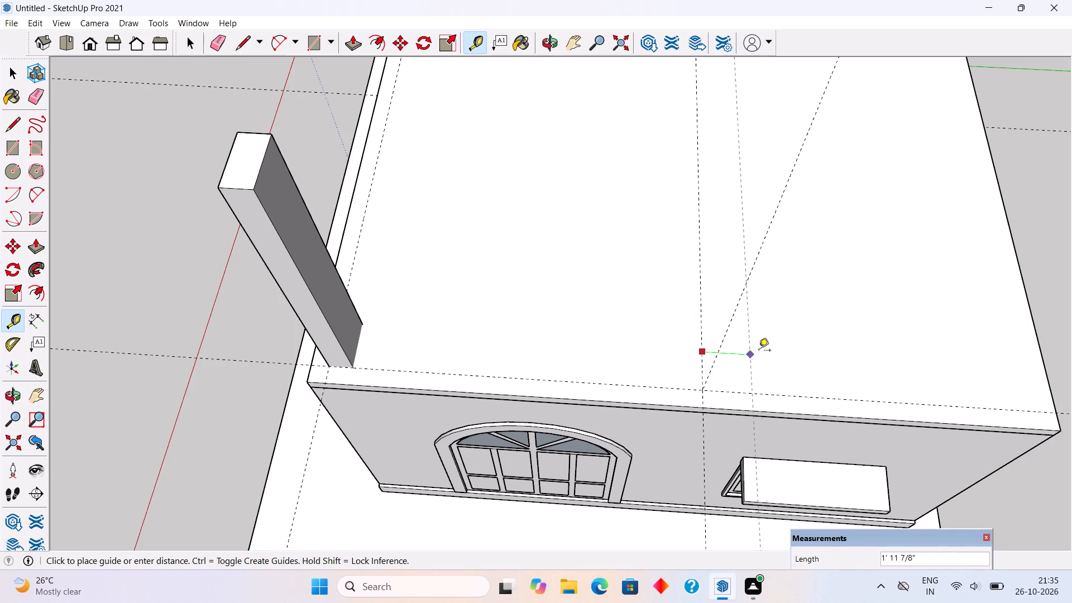
{"action": "key", "text": "9"}
{"action": "key", "text": "shift+quotedbl"}
{"action": "key", "text": "Return"}
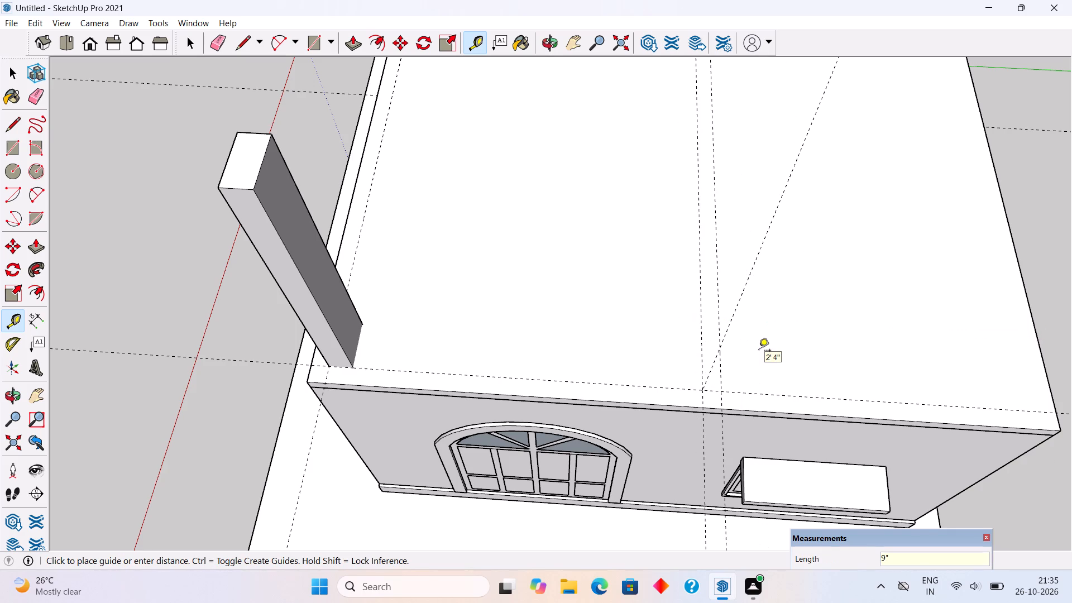
Draw a 9" by 29' 3" rectangle on the roof slab along its canopied-window side edge, starting at the front guide intersection.
{"action": "scroll", "coordinate": [701, 361], "scroll_direction": "down", "scroll_amount": 4}
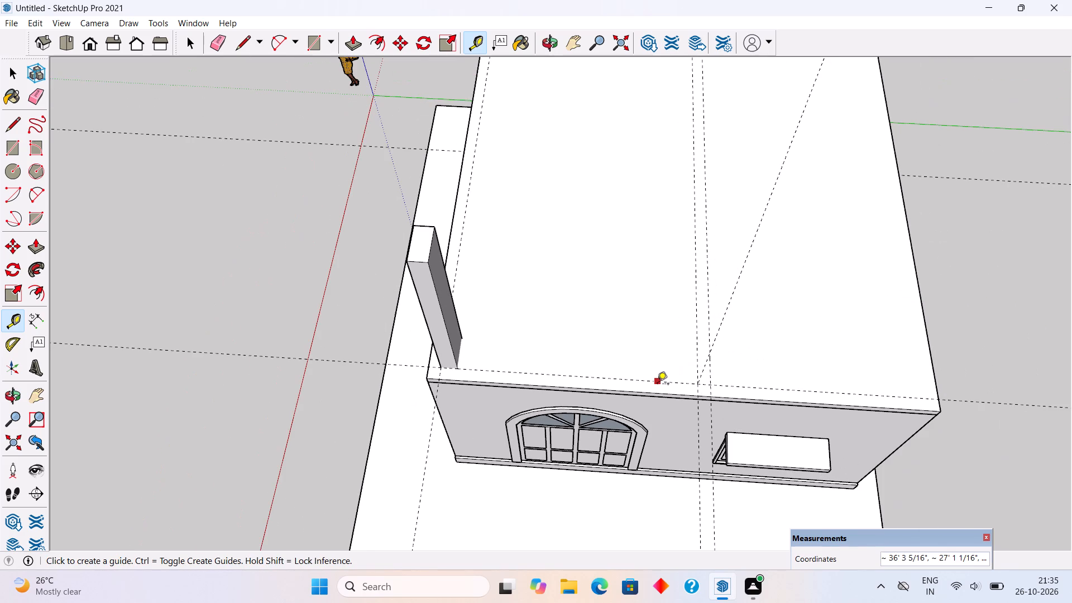
{"action": "middle_click_drag", "start_coordinate": [657, 385], "coordinate": [657, 404]}
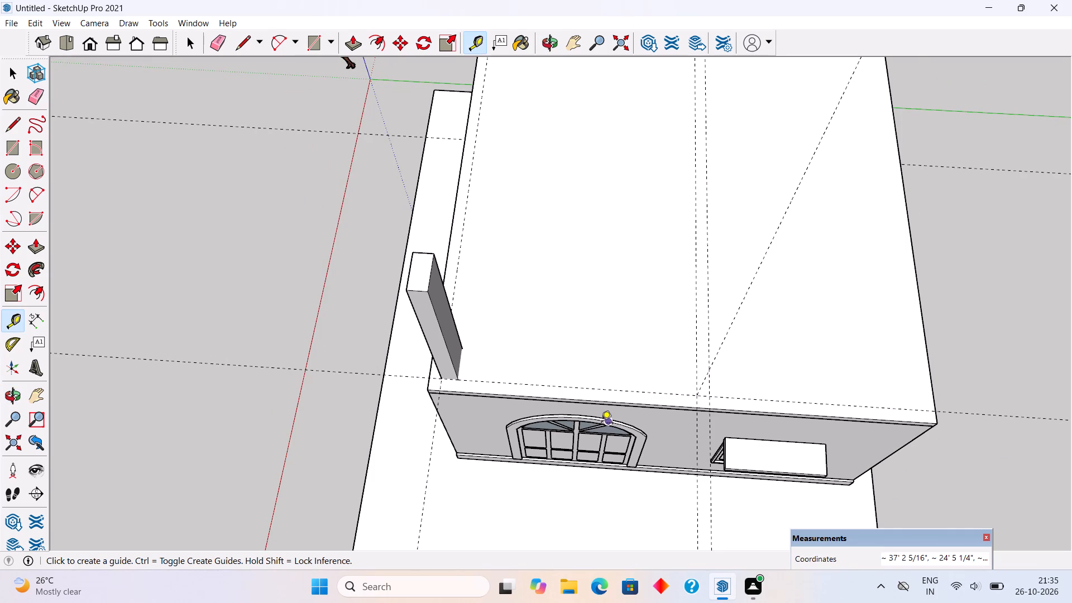
{"action": "key", "text": "r"}
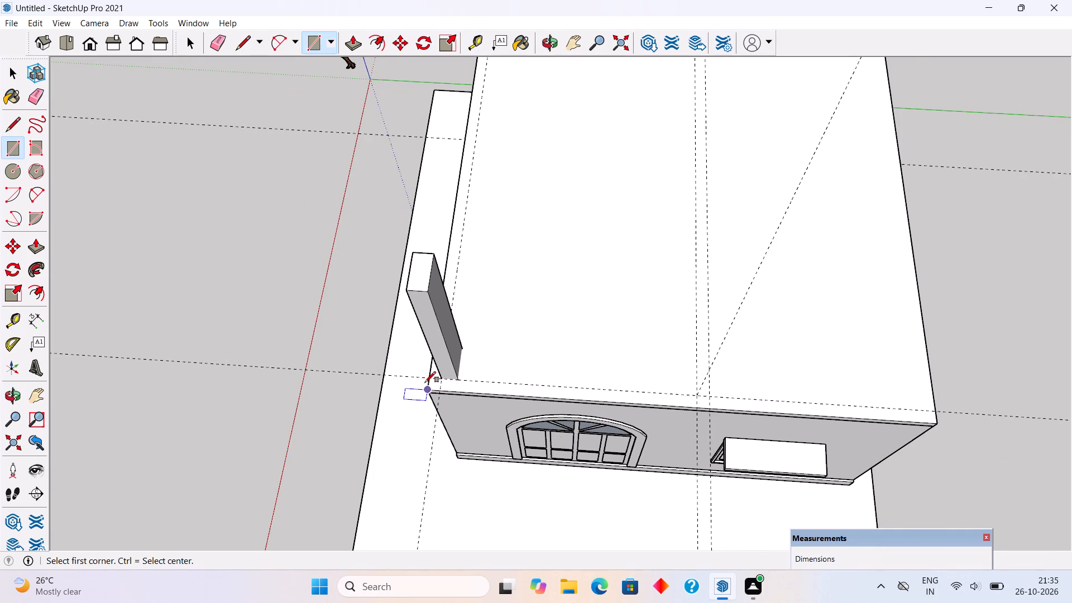
{"action": "scroll", "coordinate": [425, 382], "scroll_direction": "up", "scroll_amount": 4}
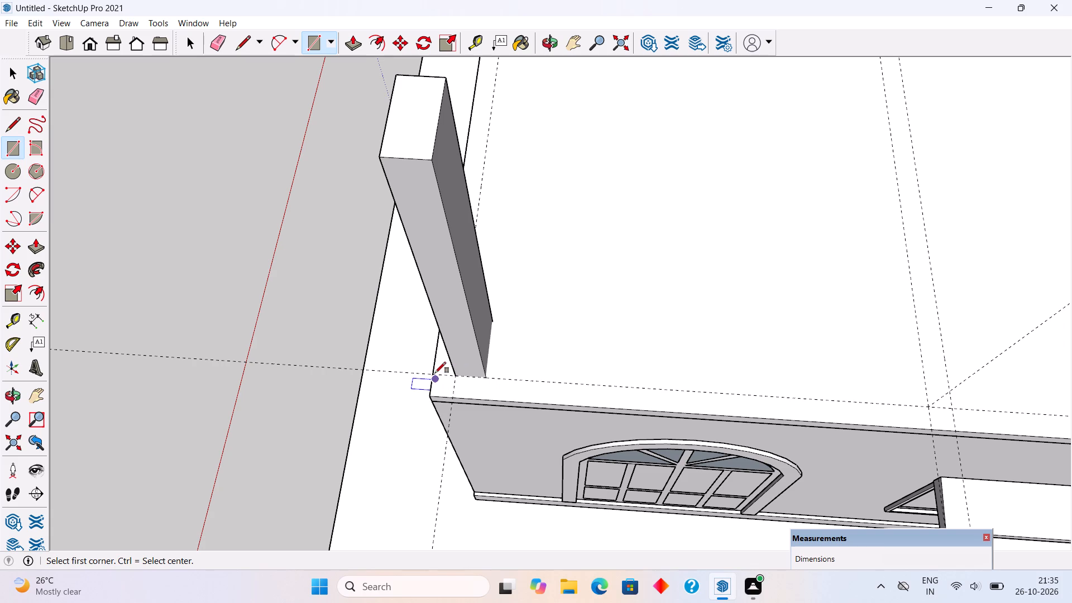
{"action": "left_click", "coordinate": [453, 375]}
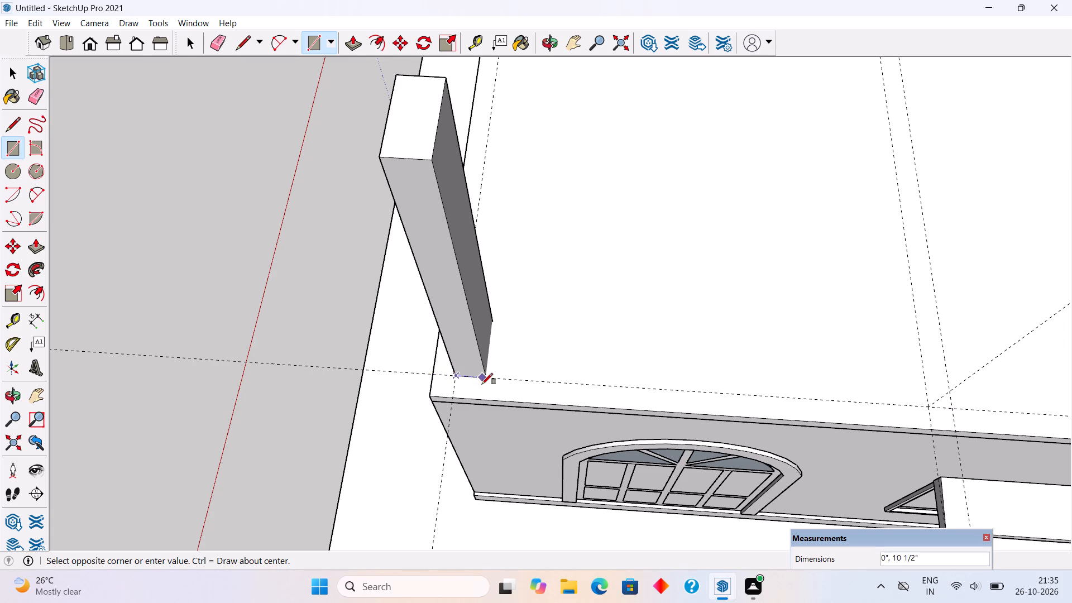
{"action": "scroll", "coordinate": [482, 384], "scroll_direction": "down", "scroll_amount": 6}
{"action": "scroll", "coordinate": [724, 405], "scroll_direction": "down", "scroll_amount": 4}
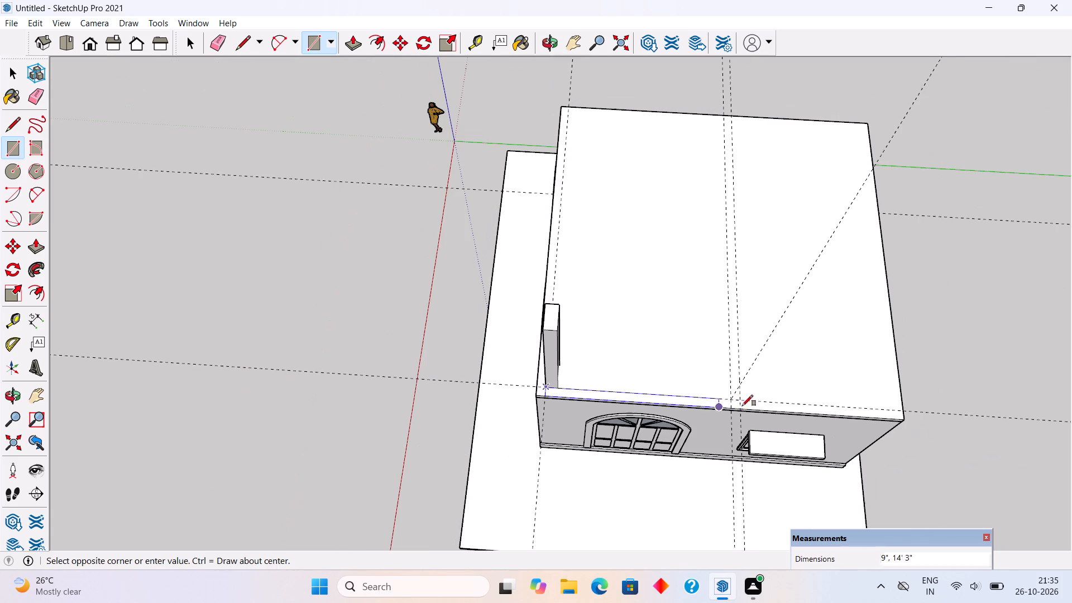
{"action": "left_click", "coordinate": [907, 420]}
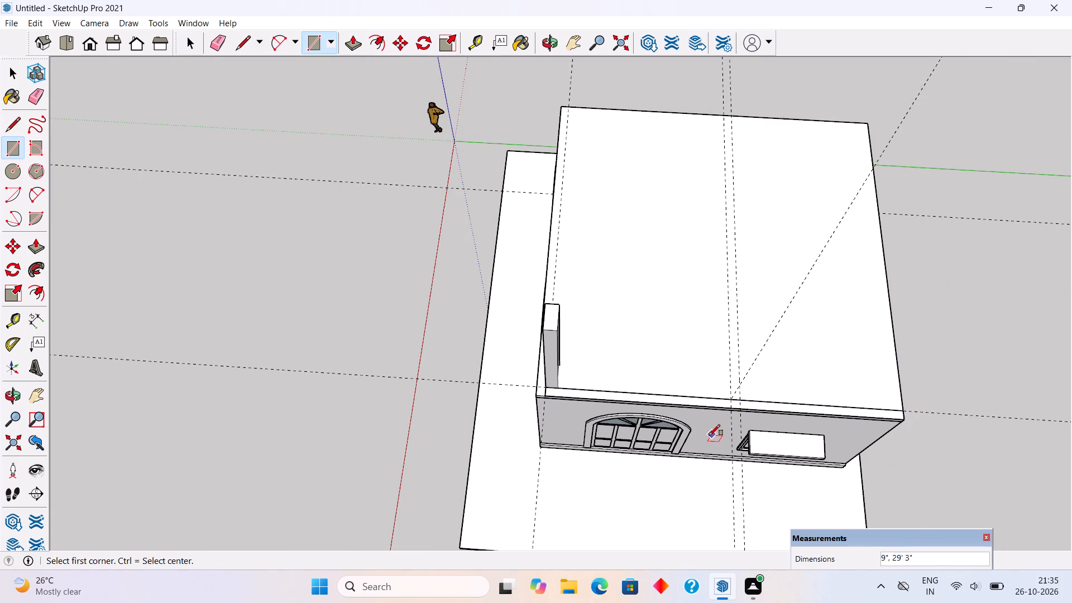
Extrude the strip along the canopied-window side of the roof up 10' into a wall.
{"action": "middle_click_drag", "start_coordinate": [719, 443], "coordinate": [752, 454]}
{"action": "key", "text": "p"}
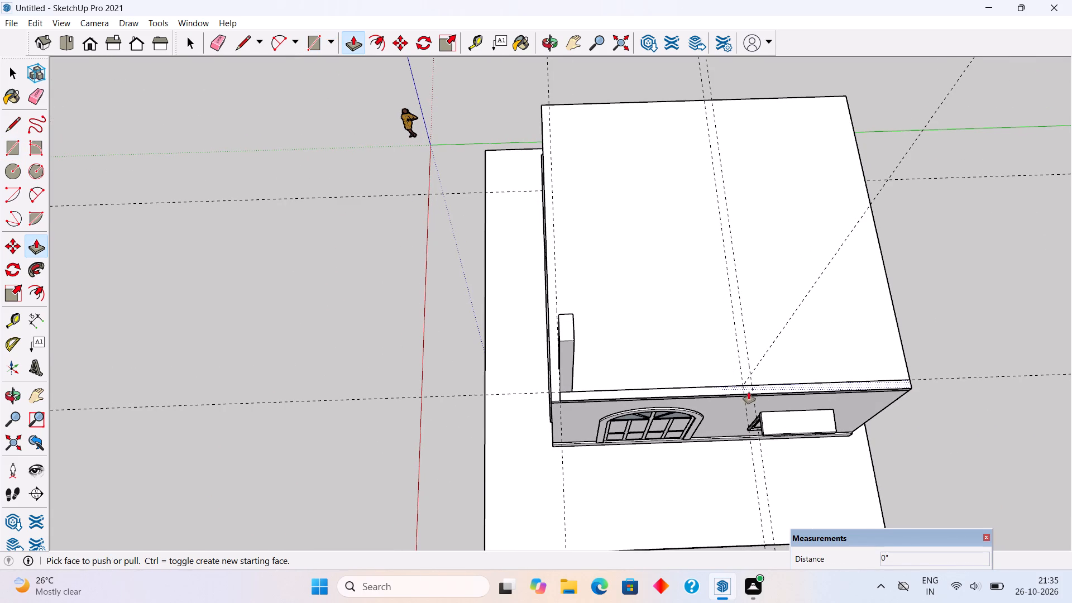
{"action": "left_click", "coordinate": [749, 392]}
{"action": "type", "text": "10'"}
{"action": "key", "text": "Return"}
{"action": "key", "text": "m"}
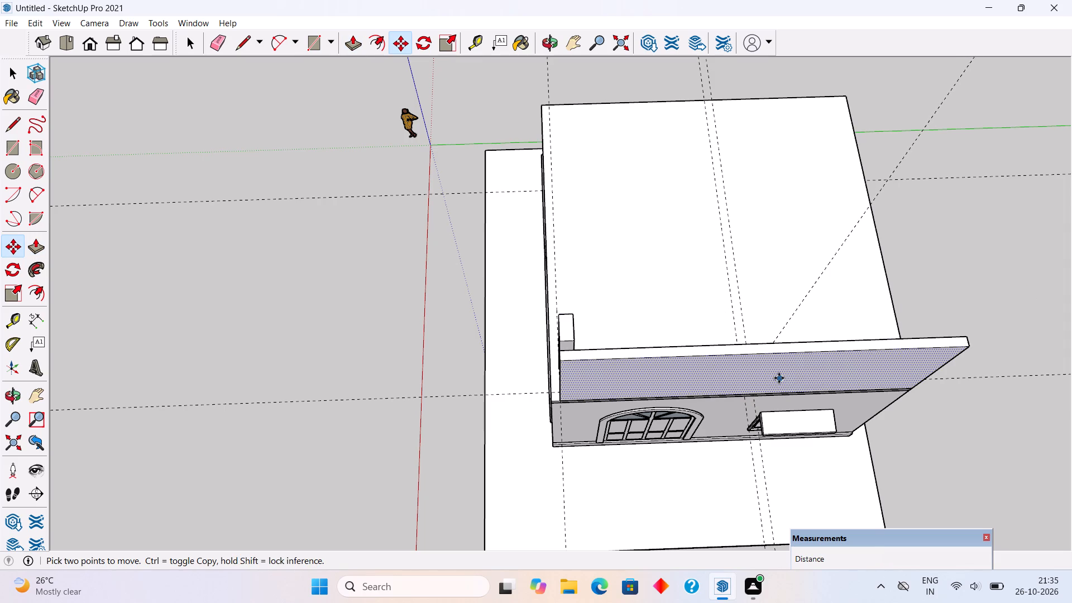
Group the new roof wall on the canopied-window side with all its connected faces and edges.
{"action": "key", "text": "space"}
{"action": "triple_click", "coordinate": [779, 373]}
{"action": "right_click", "coordinate": [779, 372]}
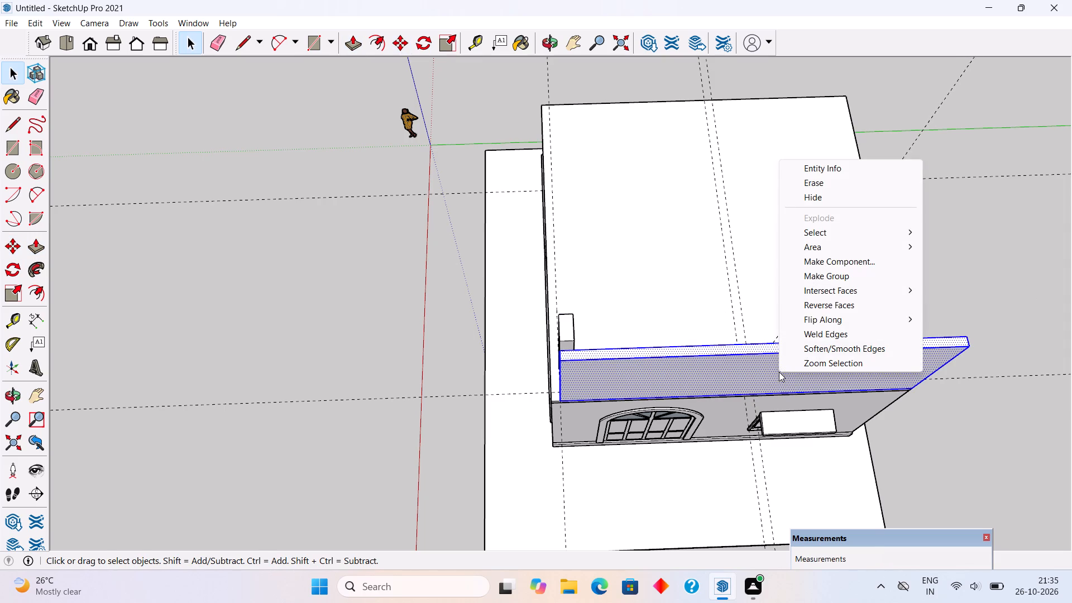
{"action": "left_click", "coordinate": [838, 277]}
Draw a 30' by 9" rectangle on the roof slab along its full front edge.
{"action": "middle_click_drag", "start_coordinate": [773, 360], "coordinate": [1045, 272]}
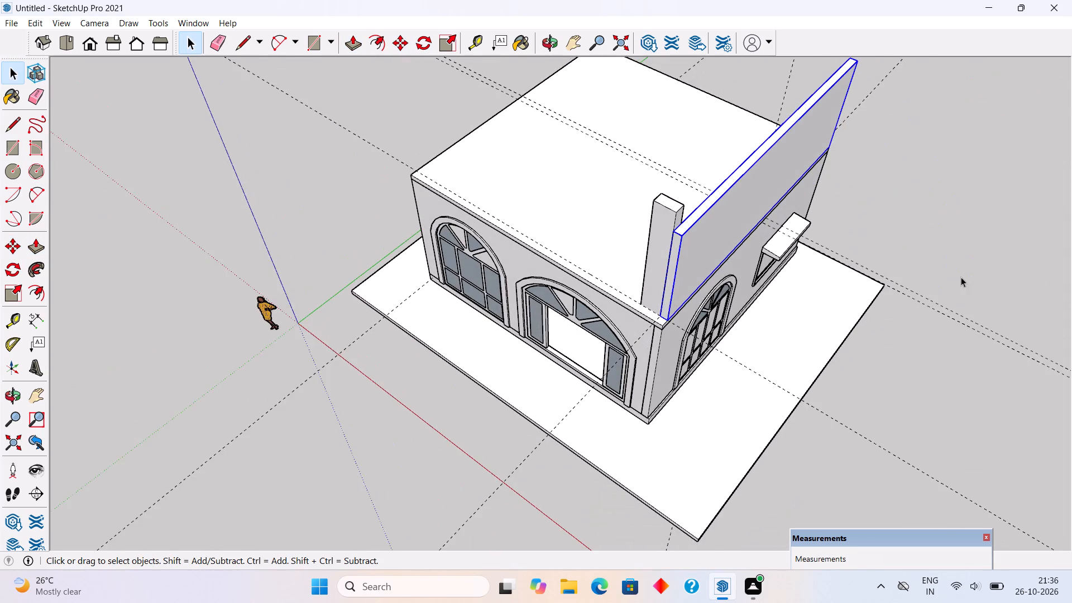
{"action": "scroll", "coordinate": [951, 279], "scroll_direction": "up", "scroll_amount": 2}
{"action": "middle_click_drag", "start_coordinate": [380, 346], "coordinate": [703, 406]}
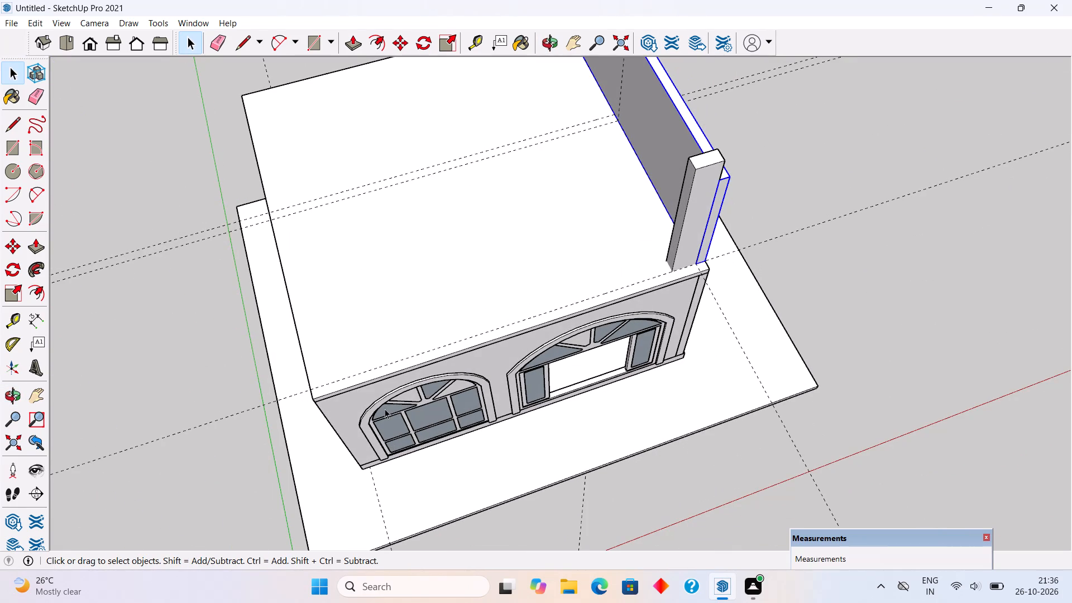
{"action": "key", "text": "r"}
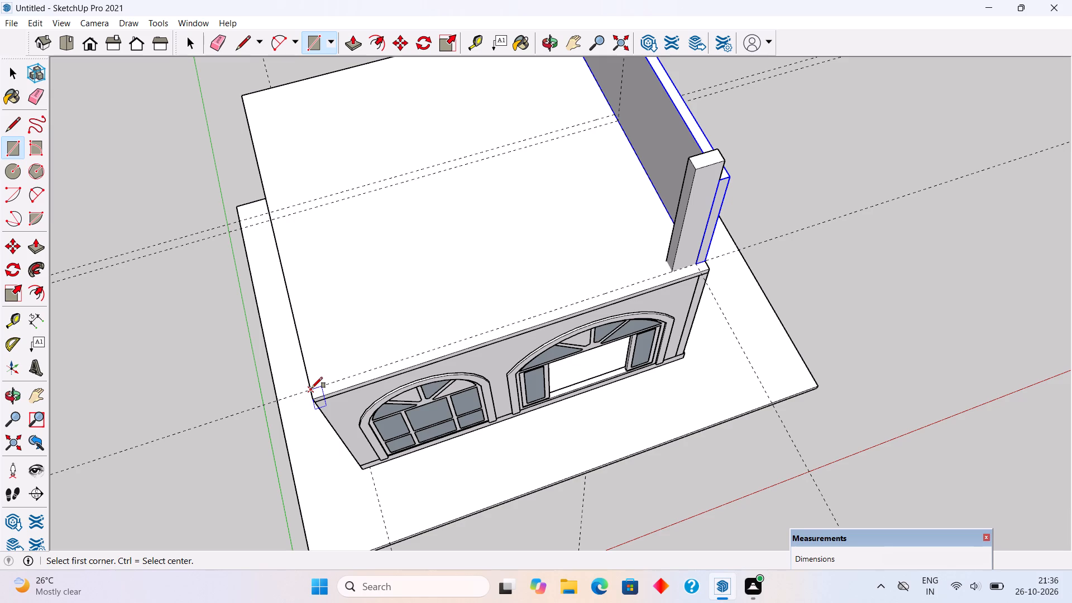
{"action": "left_click", "coordinate": [312, 388]}
{"action": "scroll", "coordinate": [702, 269], "scroll_direction": "up", "scroll_amount": 4}
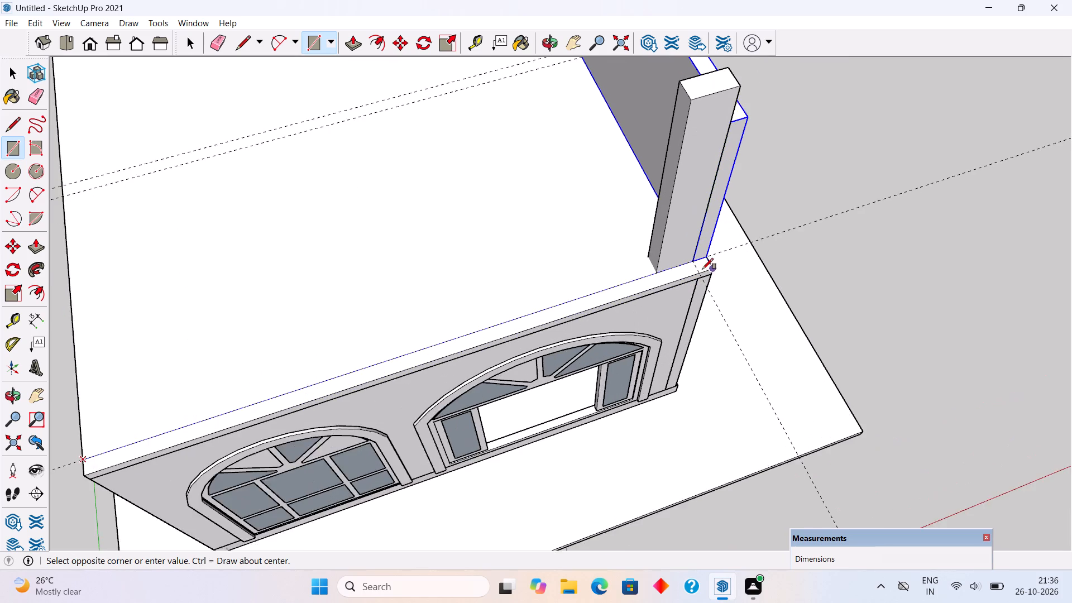
{"action": "scroll", "coordinate": [702, 269], "scroll_direction": "up", "scroll_amount": 1}
{"action": "left_click", "coordinate": [712, 265]}
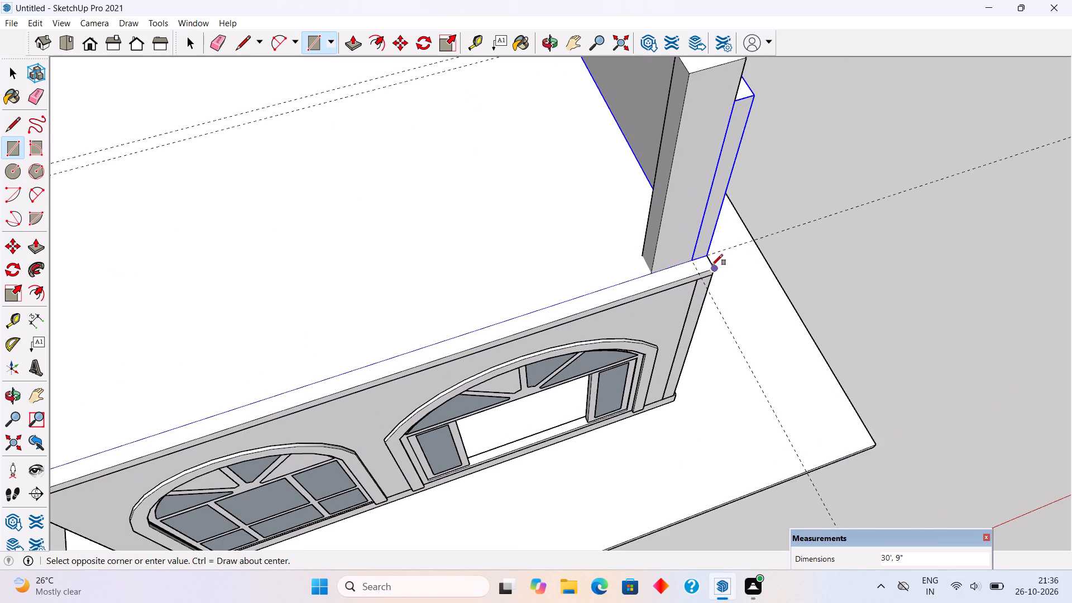
Extrude the strip along the roof's front edge up 2' into a parapet.
{"action": "key", "text": "p"}
{"action": "left_click", "coordinate": [688, 265]}
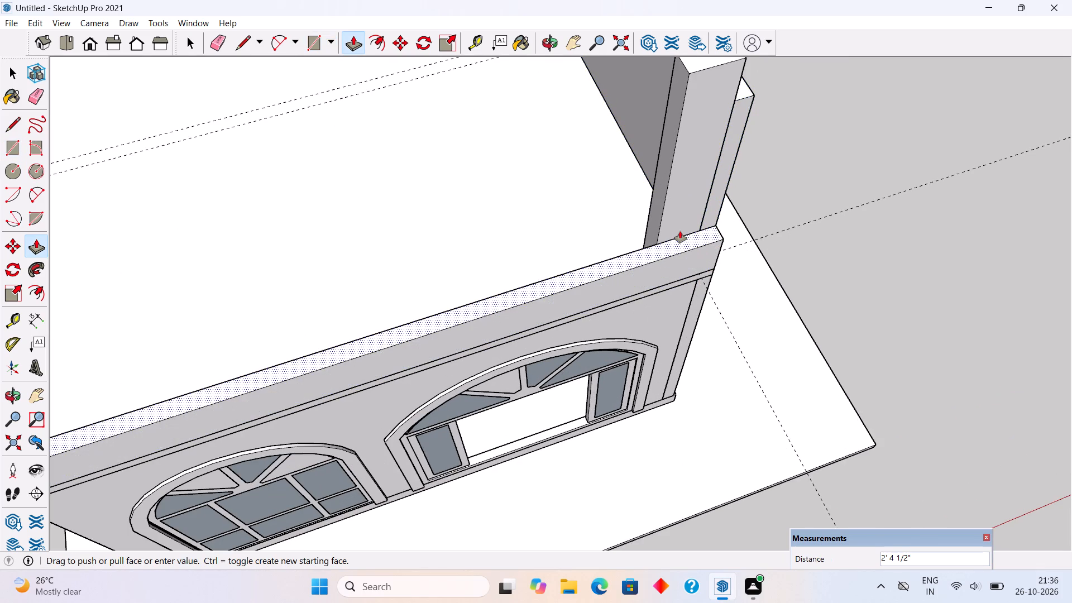
{"action": "type", "text": "2'"}
{"action": "key", "text": "Return"}
{"action": "key", "text": "space"}
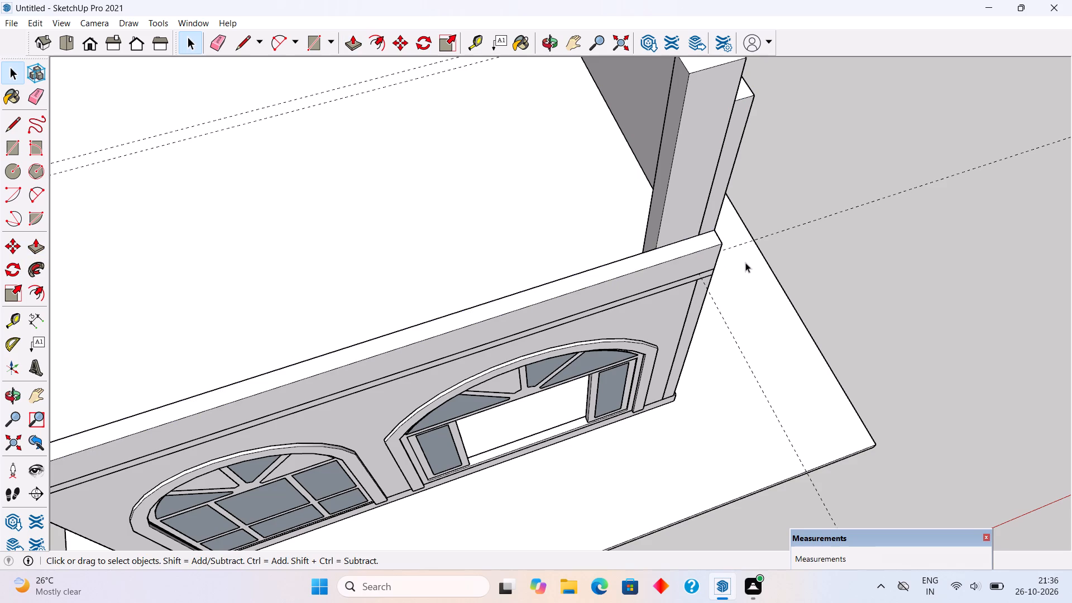
Raise the top face of the front parapet by another 6".
{"action": "middle_click_drag", "start_coordinate": [791, 272], "coordinate": [682, 233]}
{"action": "scroll", "coordinate": [682, 233], "scroll_direction": "up", "scroll_amount": 3}
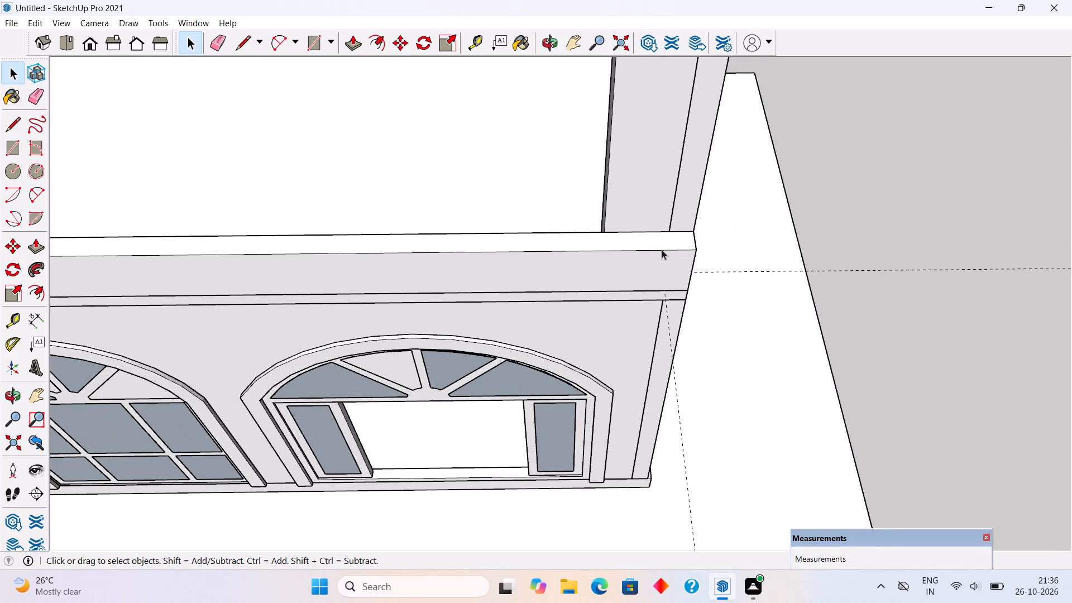
{"action": "middle_click_drag", "start_coordinate": [653, 255], "coordinate": [686, 285]}
{"action": "scroll", "coordinate": [685, 276], "scroll_direction": "up", "scroll_amount": 1}
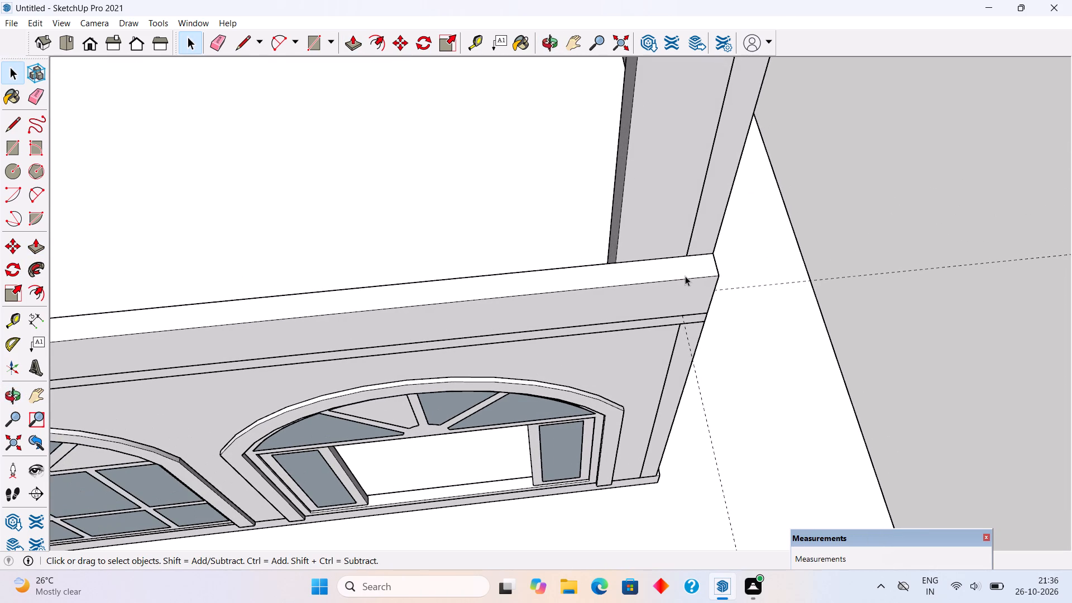
{"action": "key", "text": "p"}
{"action": "left_click", "coordinate": [687, 265]}
{"action": "type", "text": "6\""}
{"action": "key", "text": "Return"}
Group the front parapet with all its connected faces and edges.
{"action": "middle_click_drag", "start_coordinate": [706, 288], "coordinate": [516, 288]}
{"action": "scroll", "coordinate": [518, 285], "scroll_direction": "down", "scroll_amount": 3}
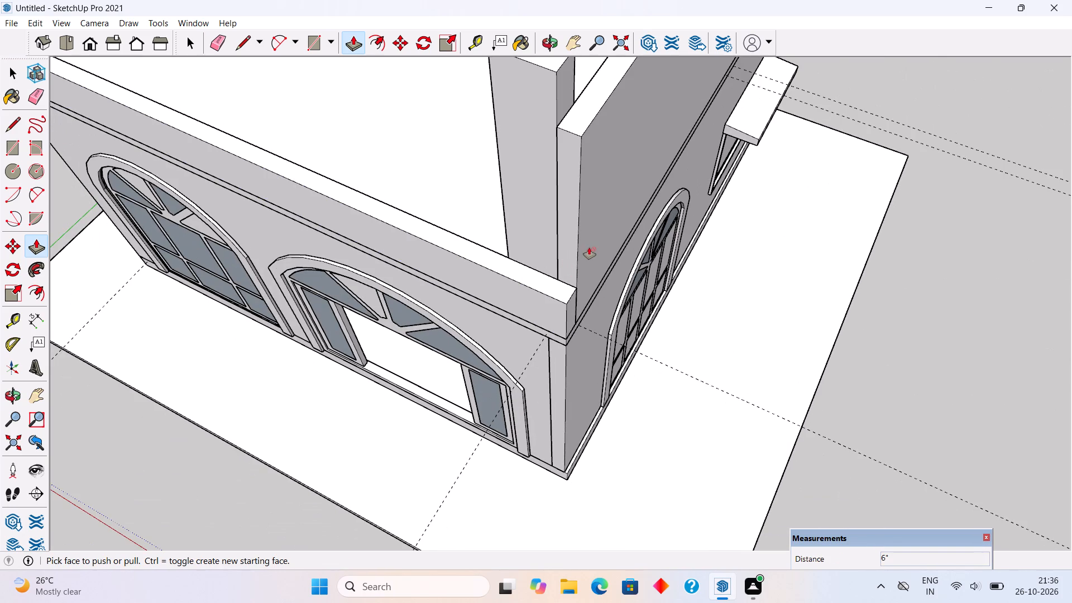
{"action": "key", "text": "space"}
{"action": "triple_click", "coordinate": [534, 295]}
{"action": "right_click", "coordinate": [534, 295]}
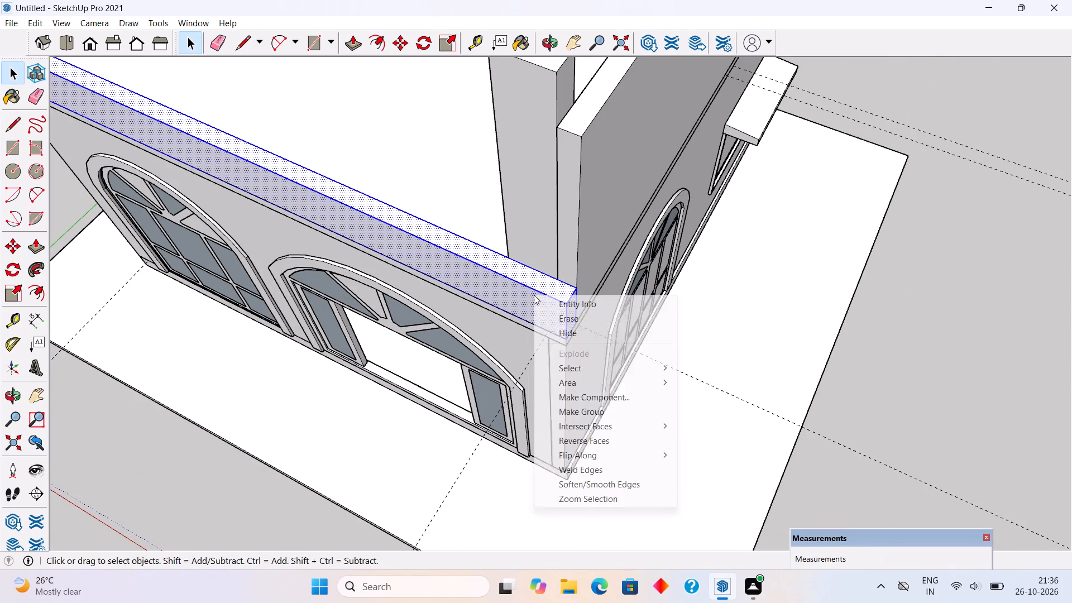
{"action": "left_click", "coordinate": [584, 413]}
Inside its group, lower the side roof wall's top face 7' 6" to the level of the front parapet's top.
{"action": "triple_click", "coordinate": [605, 163]}
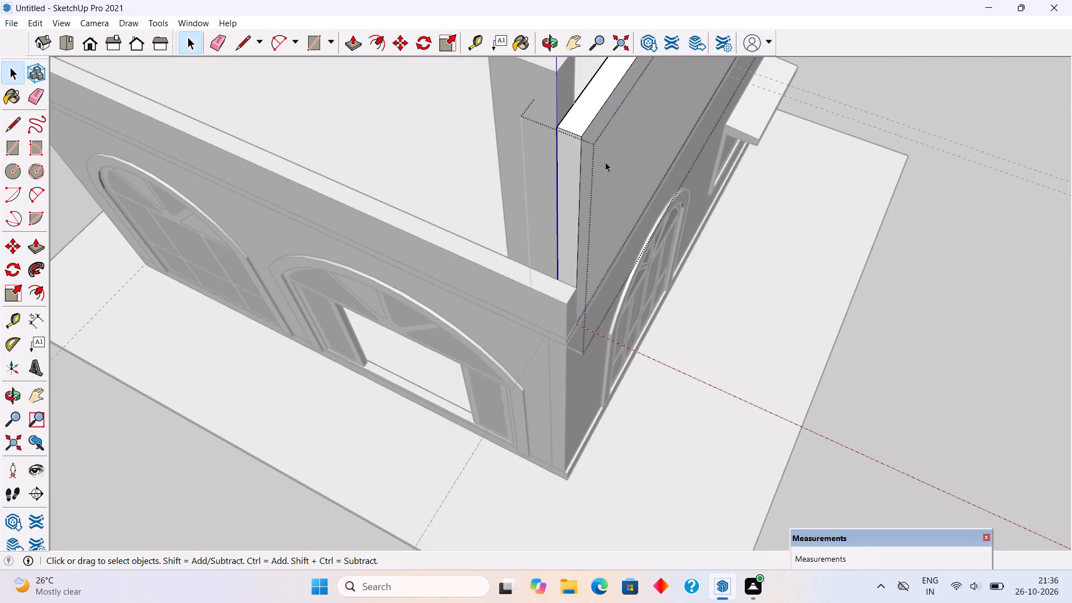
{"action": "key", "text": "p"}
{"action": "left_click", "coordinate": [568, 125]}
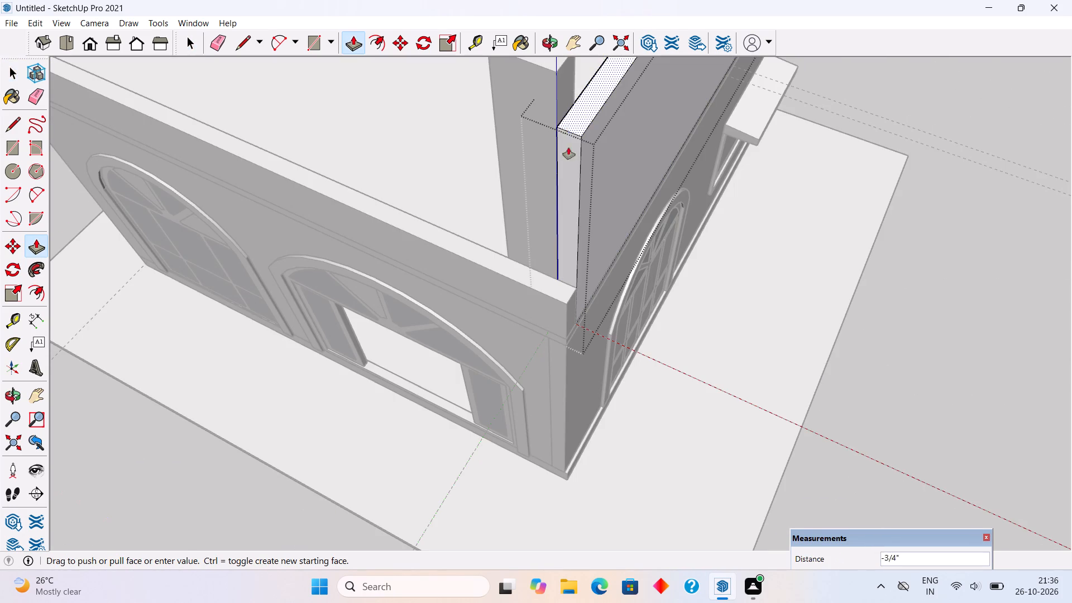
{"action": "left_click", "coordinate": [551, 288]}
{"action": "key", "text": "space"}
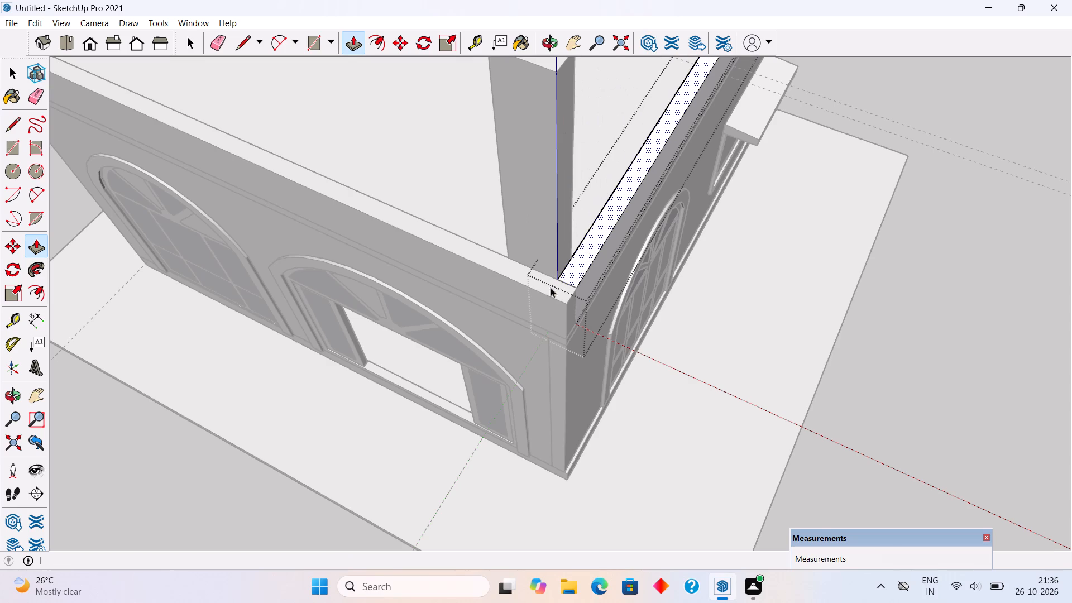
{"action": "left_click", "coordinate": [912, 317]}
Examine the building's two parapets from the front, the shared corner and the canopied-window side.
{"action": "scroll", "coordinate": [752, 400], "scroll_direction": "down", "scroll_amount": 7}
{"action": "middle_click_drag", "start_coordinate": [634, 399], "coordinate": [789, 251]}
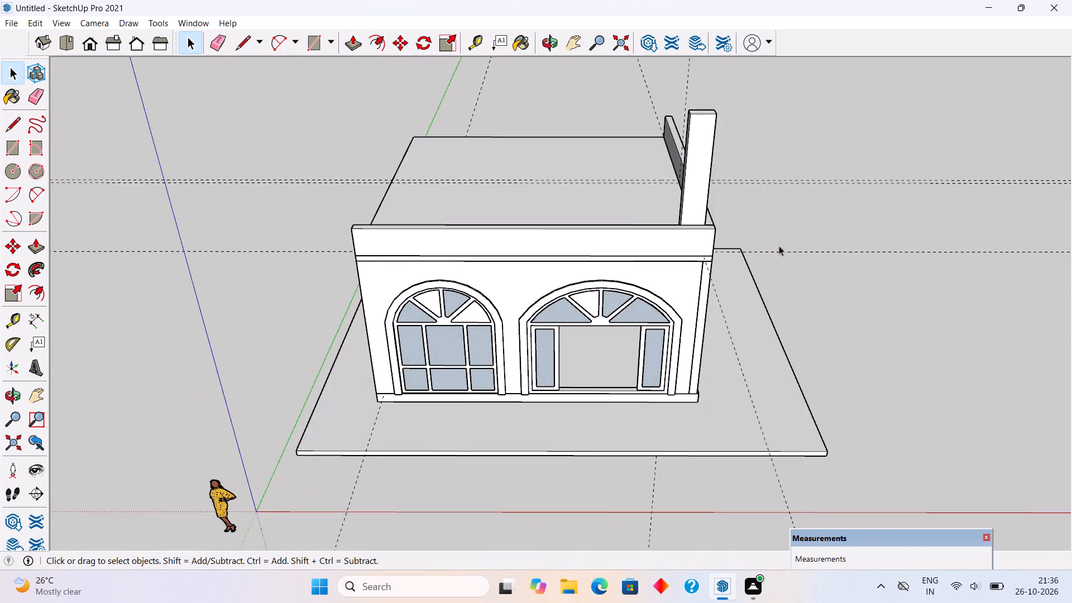
{"action": "scroll", "coordinate": [738, 284], "scroll_direction": "up", "scroll_amount": 5}
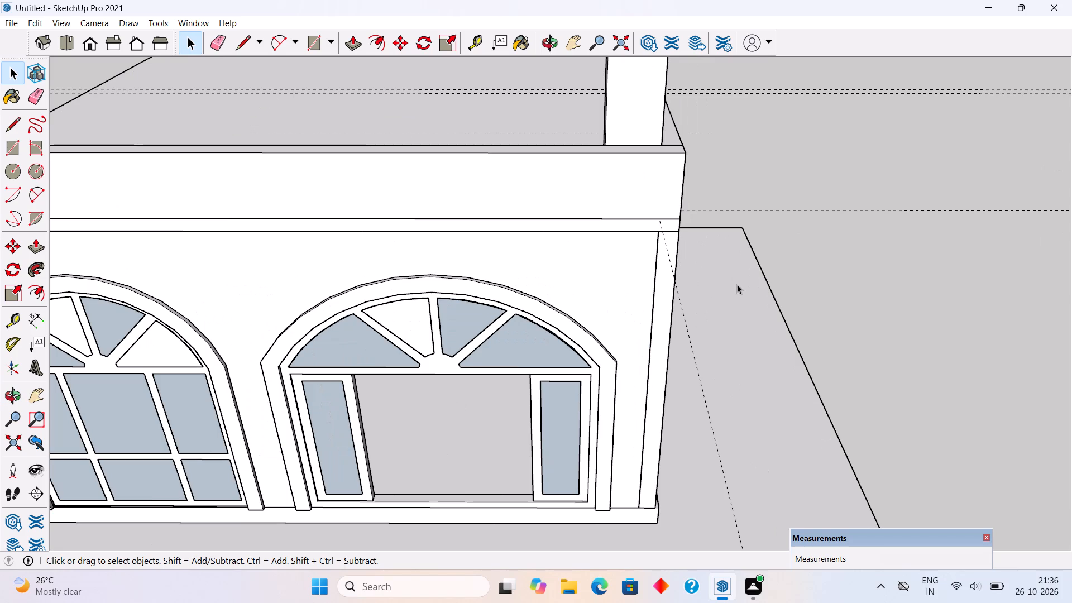
{"action": "scroll", "coordinate": [737, 284], "scroll_direction": "down", "scroll_amount": 5}
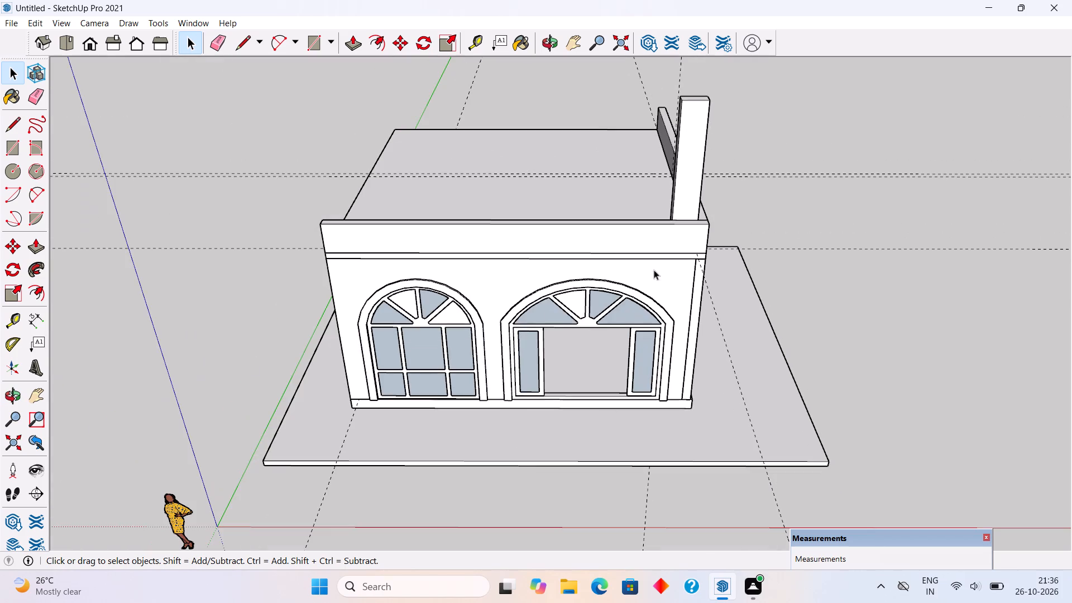
{"action": "scroll", "coordinate": [476, 243], "scroll_direction": "down", "scroll_amount": 3}
{"action": "middle_click_drag", "start_coordinate": [764, 285], "coordinate": [586, 221]}
{"action": "scroll", "coordinate": [688, 231], "scroll_direction": "up", "scroll_amount": 3}
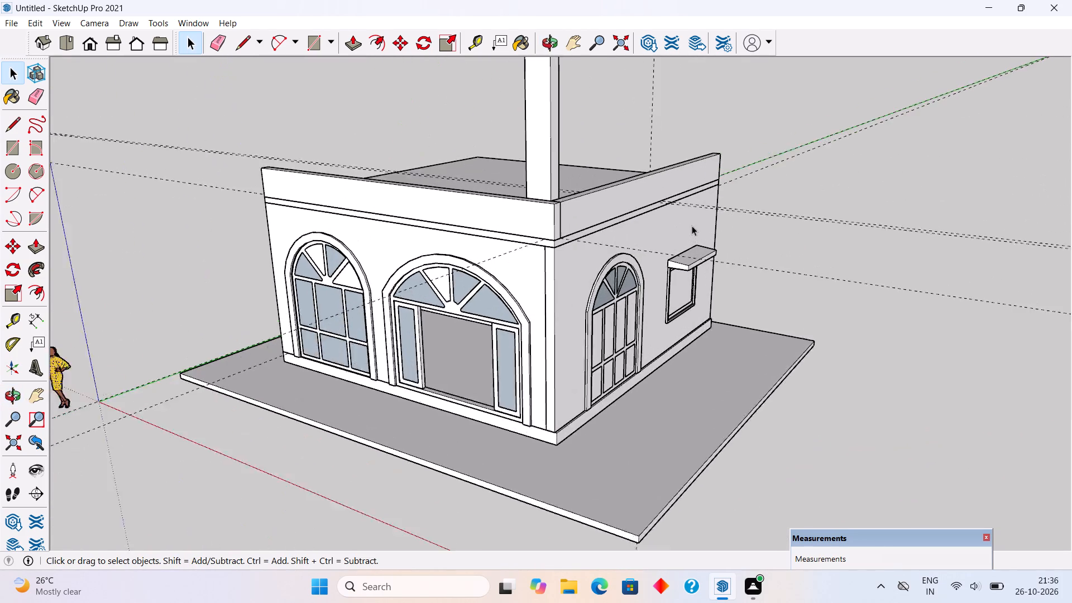
{"action": "scroll", "coordinate": [692, 226], "scroll_direction": "up", "scroll_amount": 7}
{"action": "scroll", "coordinate": [625, 217], "scroll_direction": "up", "scroll_amount": 4}
{"action": "middle_click_drag", "start_coordinate": [654, 203], "coordinate": [774, 219]}
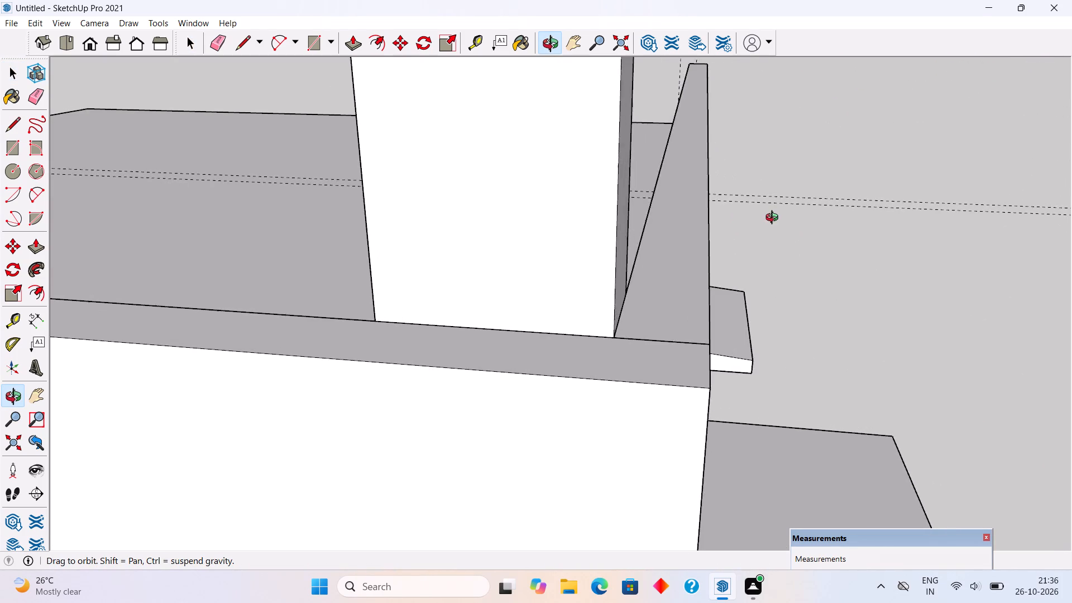
{"action": "middle_click_drag", "start_coordinate": [774, 219], "coordinate": [743, 216]}
{"action": "scroll", "coordinate": [743, 216], "scroll_direction": "up", "scroll_amount": 2}
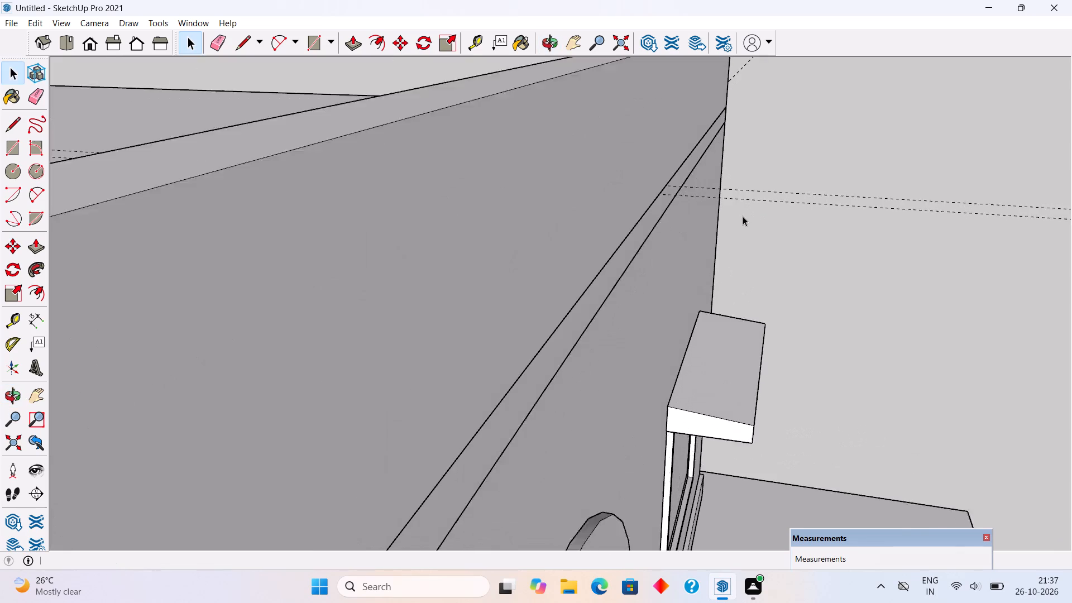
From the guide's intersection with the slab's upper edge on the canopied-window side, draw a 1' line upward and a 2' line outward.
{"action": "scroll", "coordinate": [743, 216], "scroll_direction": "up", "scroll_amount": 1}
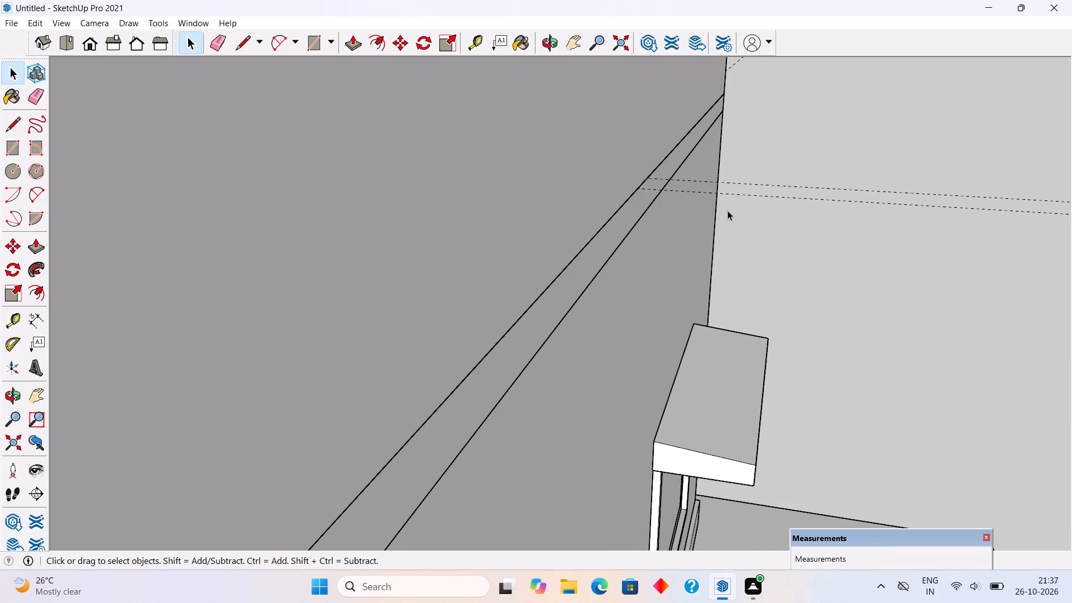
{"action": "key", "text": "l"}
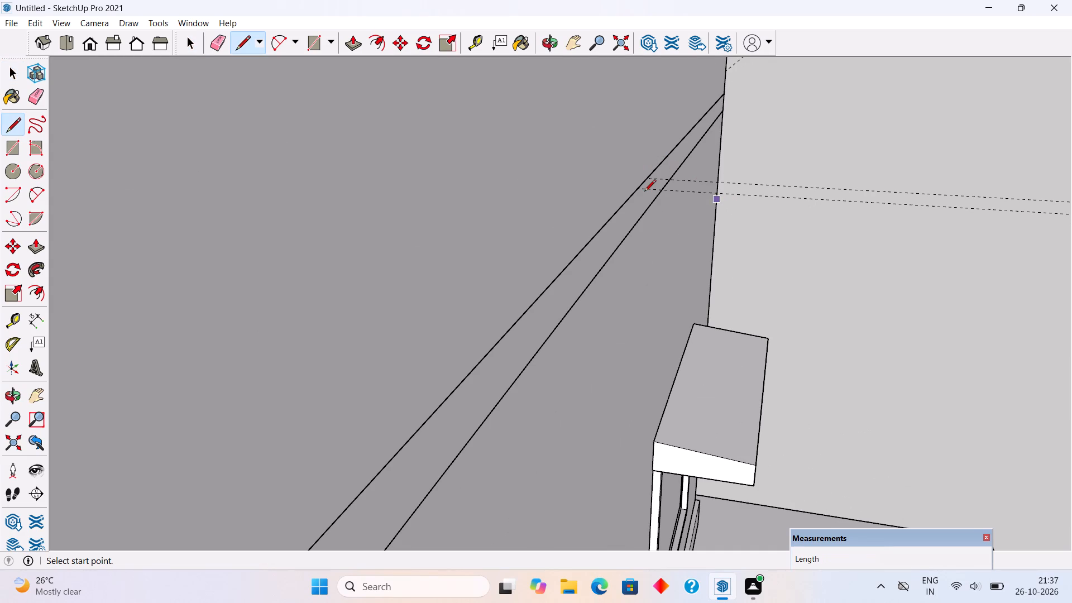
{"action": "scroll", "coordinate": [639, 190], "scroll_direction": "down", "scroll_amount": 6}
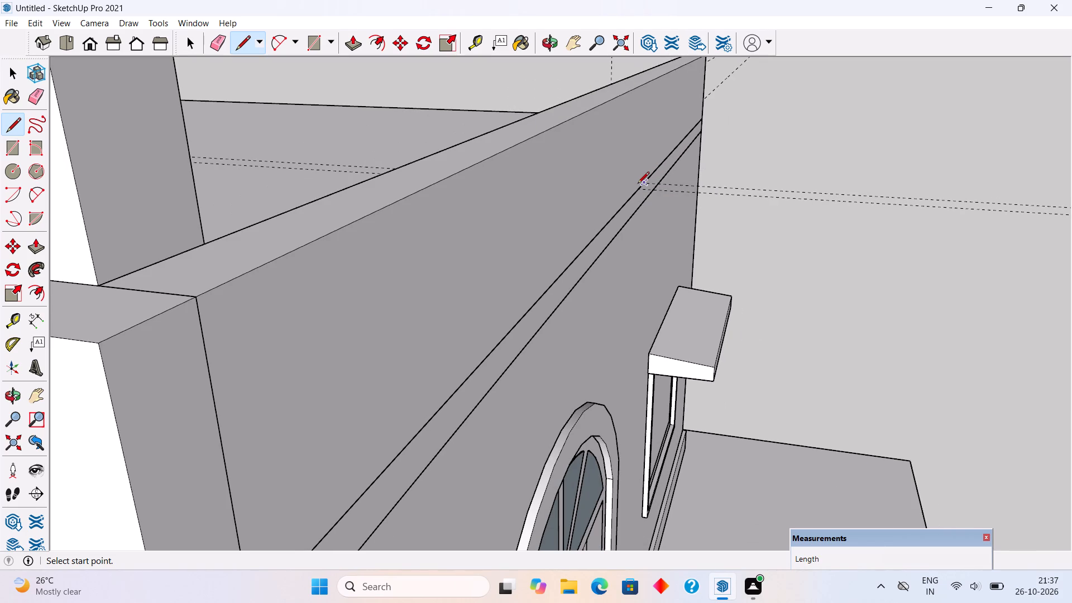
{"action": "scroll", "coordinate": [641, 190], "scroll_direction": "up", "scroll_amount": 5}
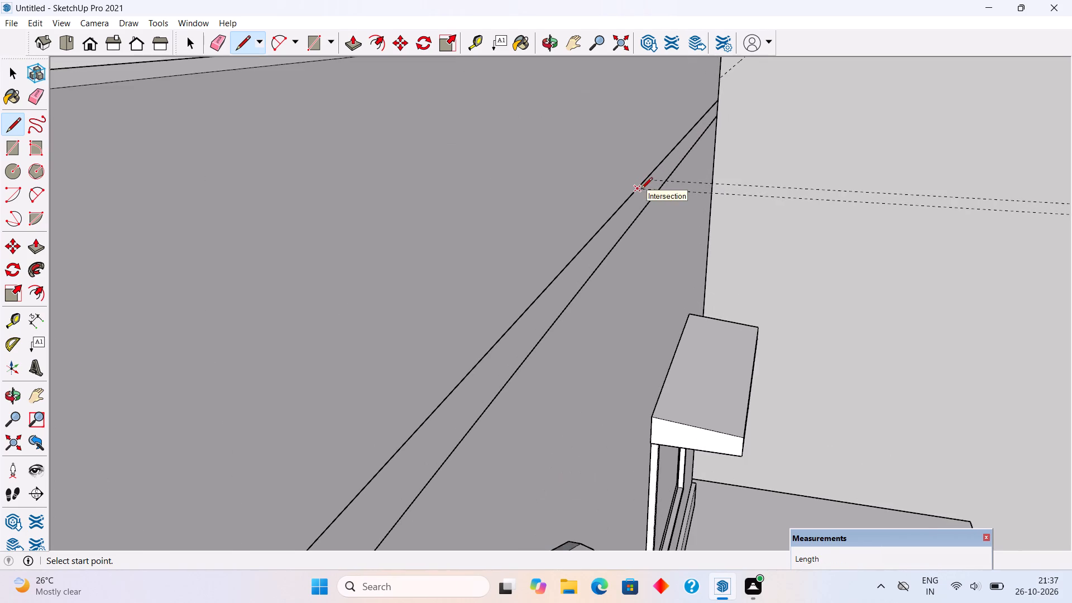
{"action": "scroll", "coordinate": [642, 180], "scroll_direction": "up", "scroll_amount": 3}
{"action": "left_click", "coordinate": [636, 190]}
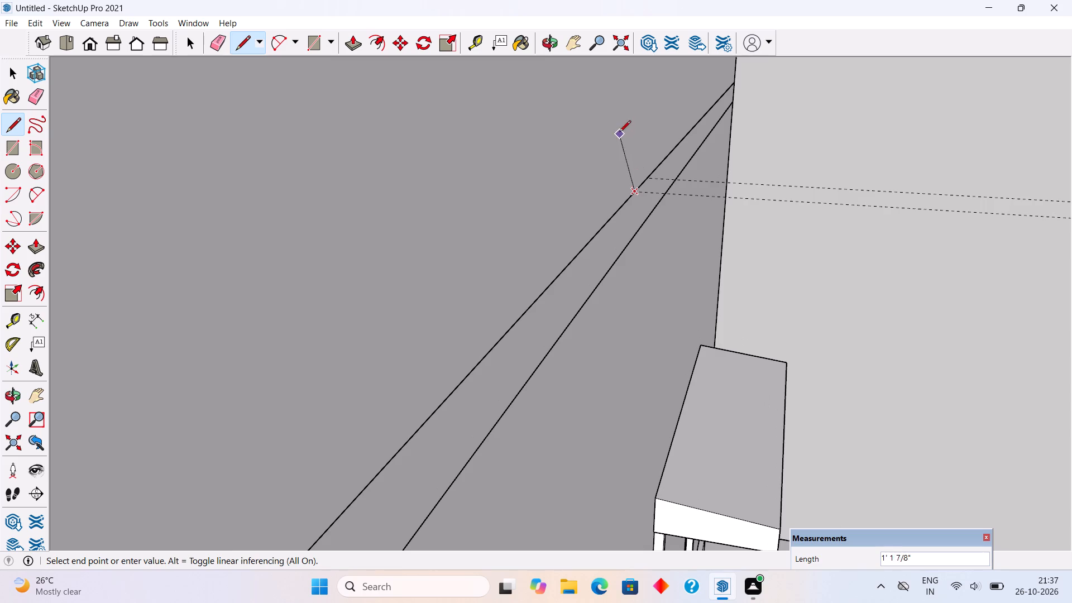
{"action": "scroll", "coordinate": [628, 124], "scroll_direction": "down", "scroll_amount": 12}
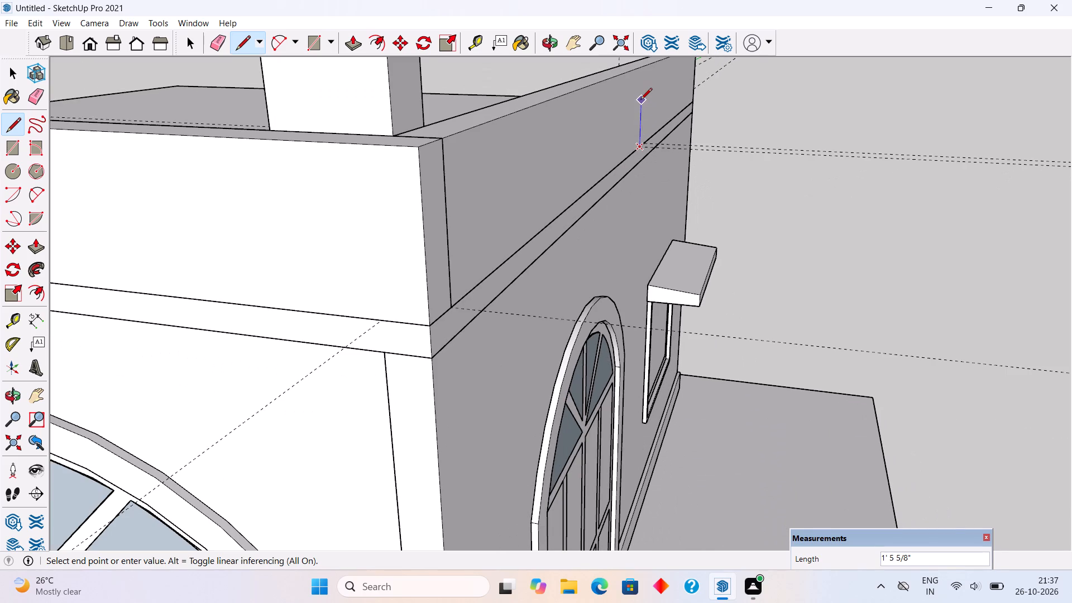
{"action": "type", "text": "1'"}
{"action": "key", "text": "Return"}
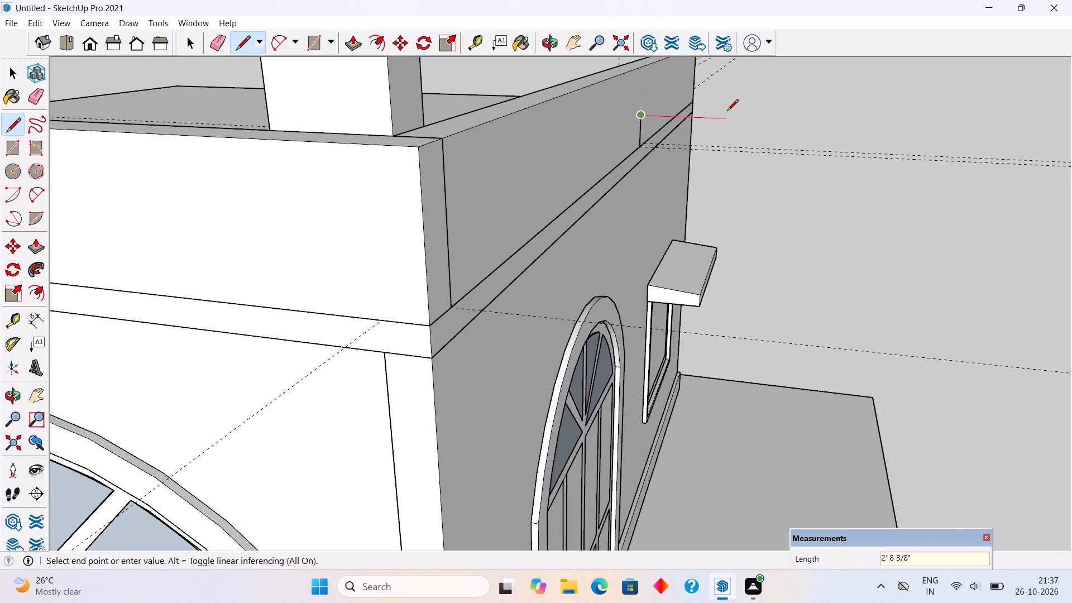
{"action": "key", "text": "2"}
{"action": "key", "text": "apostrophe"}
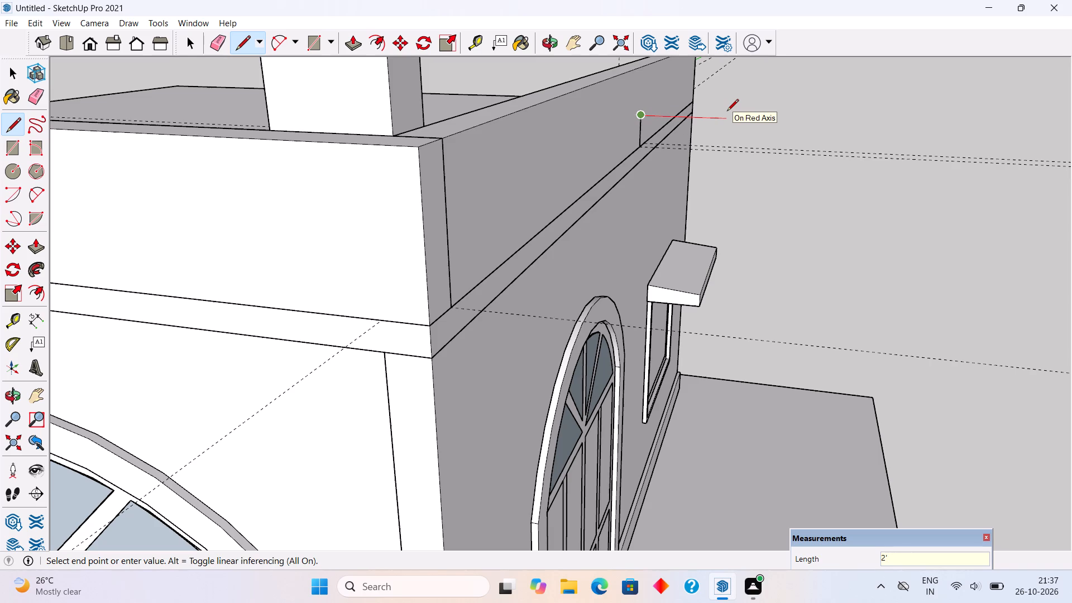
{"action": "key", "text": "Return"}
Continue the profile from its outer end with segments 4" down, 1" inward and 2" down.
{"action": "scroll", "coordinate": [700, 148], "scroll_direction": "up", "scroll_amount": 4}
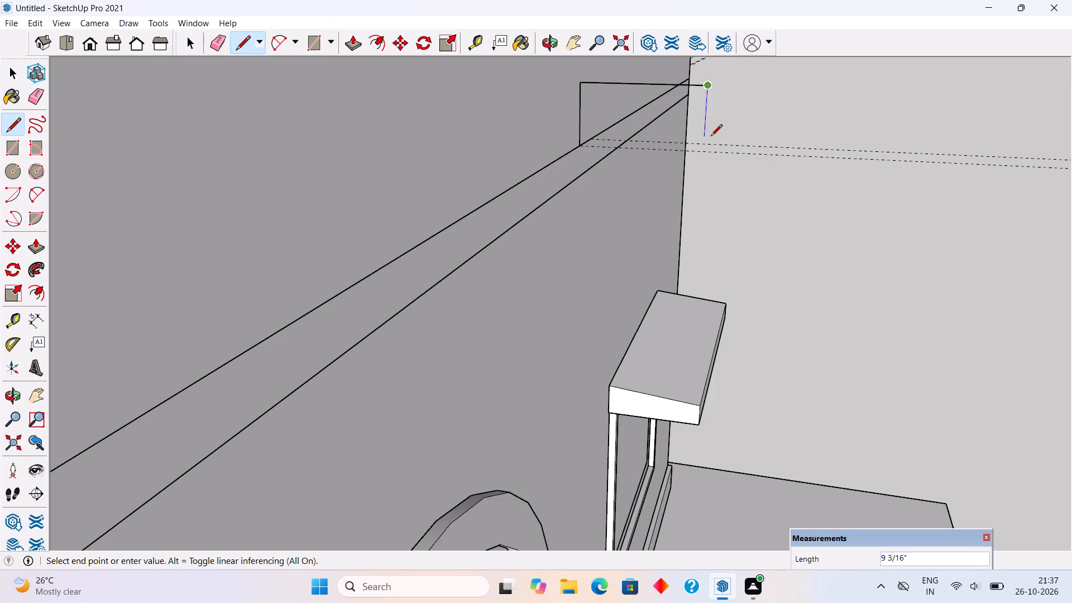
{"action": "type", "text": "4\""}
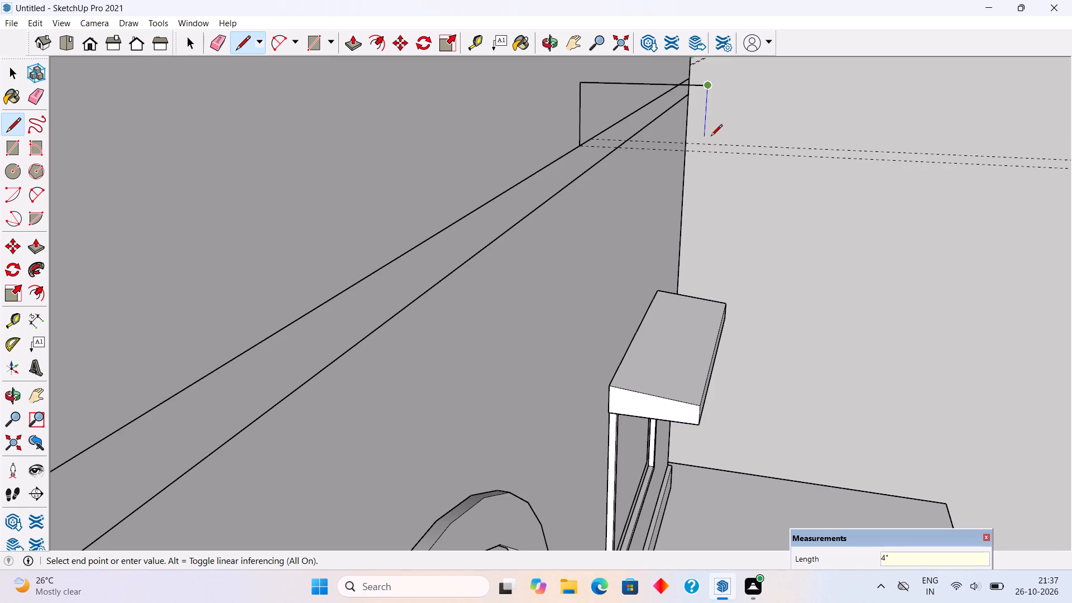
{"action": "key", "text": "Return"}
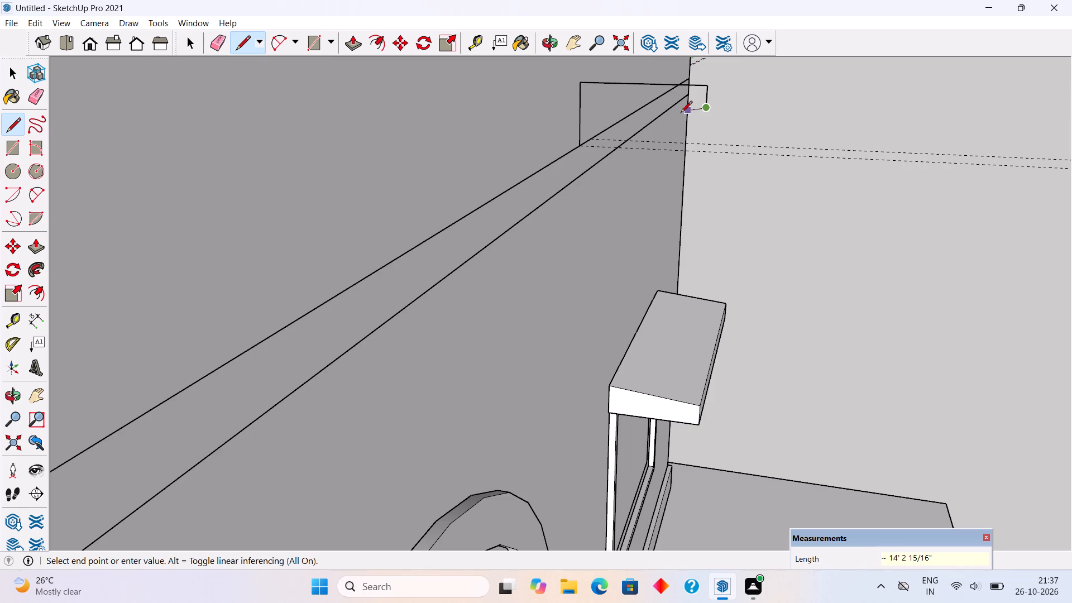
{"action": "type", "text": "1\""}
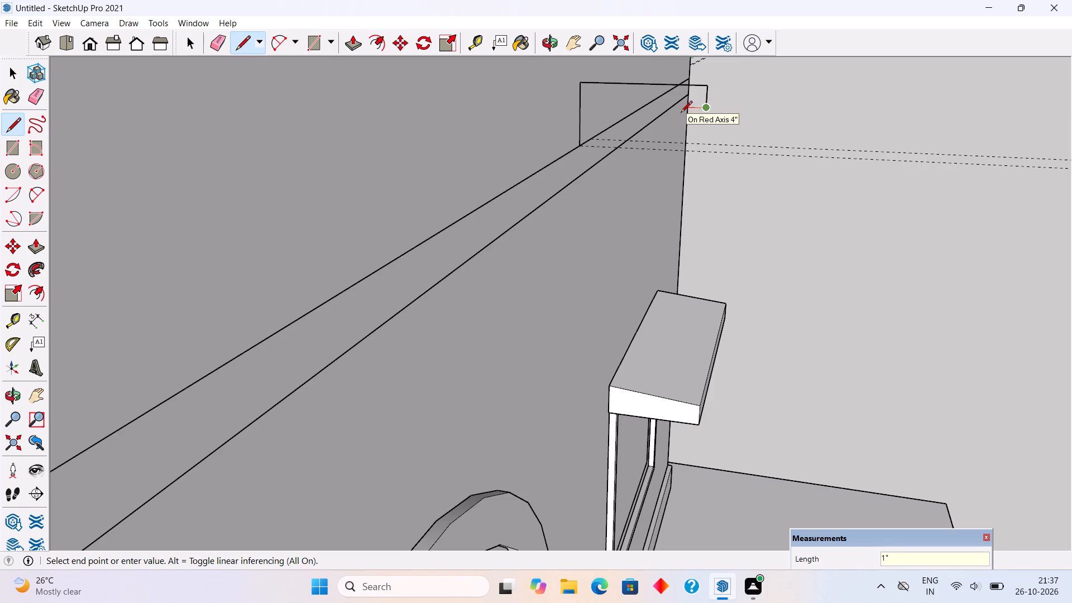
{"action": "key", "text": "Return"}
{"action": "scroll", "coordinate": [700, 119], "scroll_direction": "up", "scroll_amount": 5}
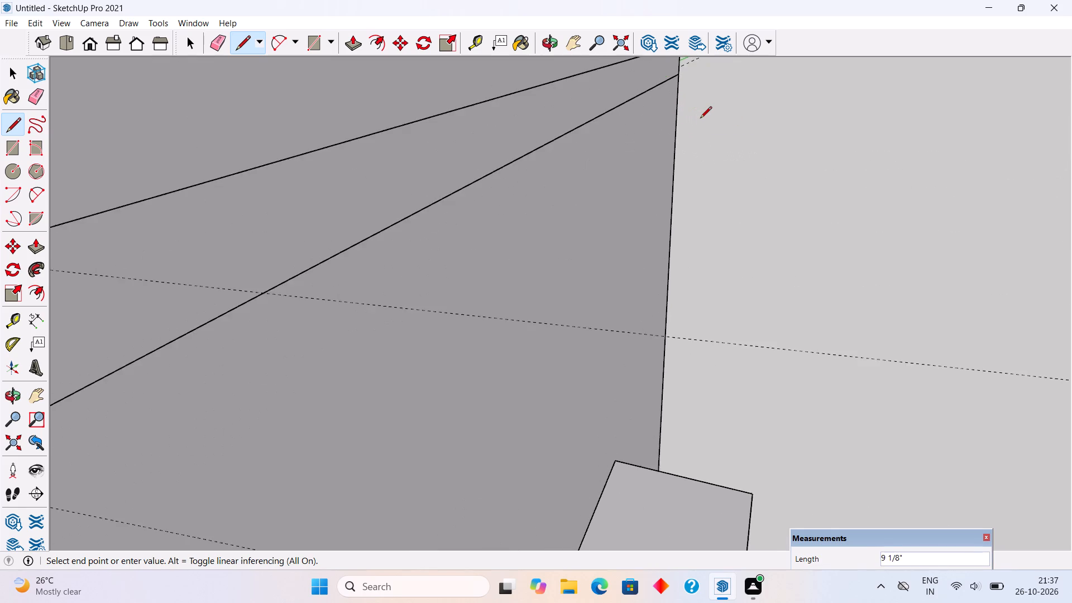
{"action": "scroll", "coordinate": [700, 119], "scroll_direction": "down", "scroll_amount": 4}
{"action": "type", "text": "2\""}
{"action": "key", "text": "Return"}
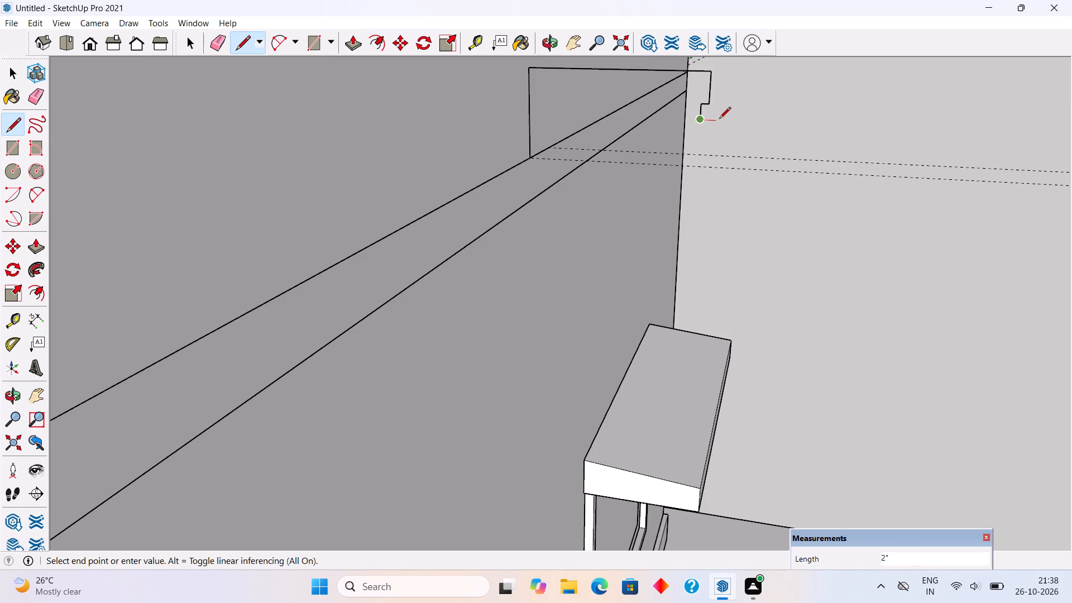
Continue the stepped profile with segments 2" outward, 2" down and 4" inward.
{"action": "type", "text": "2\""}
{"action": "key", "text": "Return"}
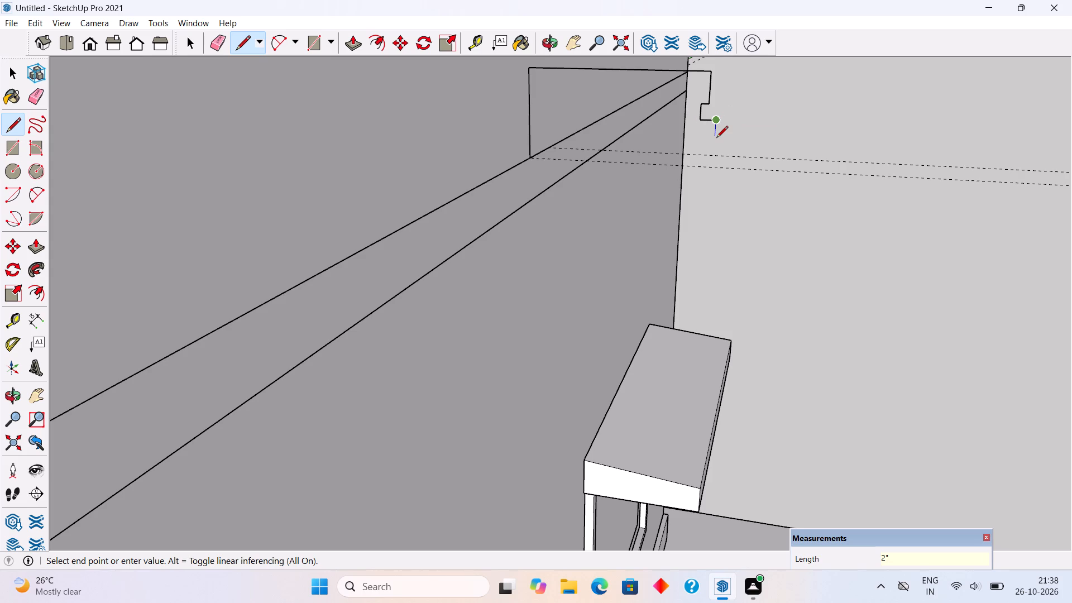
{"action": "type", "text": "2\""}
{"action": "key", "text": "Return"}
{"action": "type", "text": "4\""}
{"action": "key", "text": "Return"}
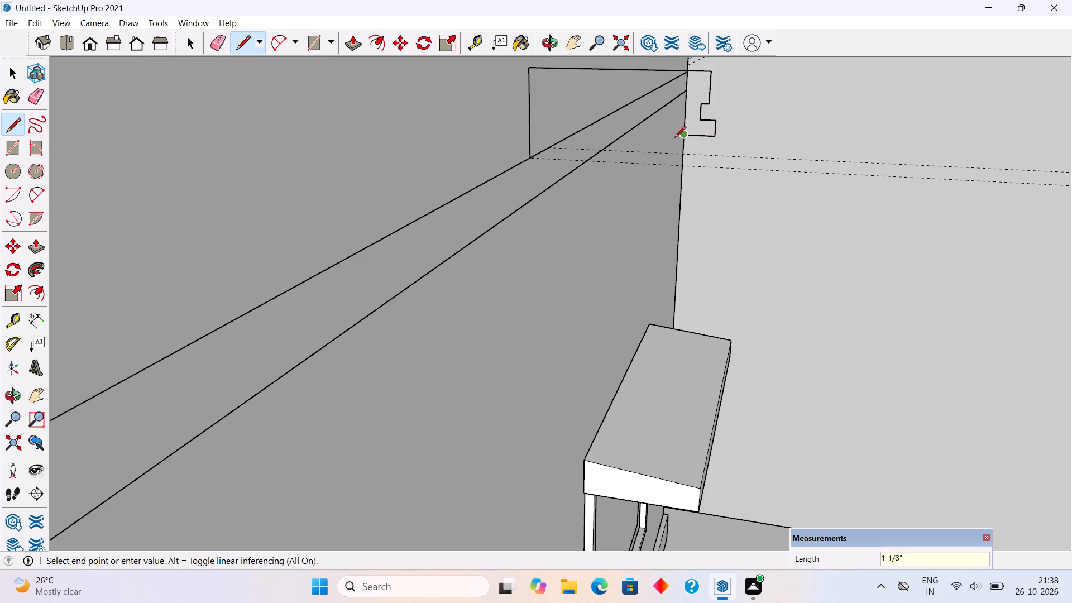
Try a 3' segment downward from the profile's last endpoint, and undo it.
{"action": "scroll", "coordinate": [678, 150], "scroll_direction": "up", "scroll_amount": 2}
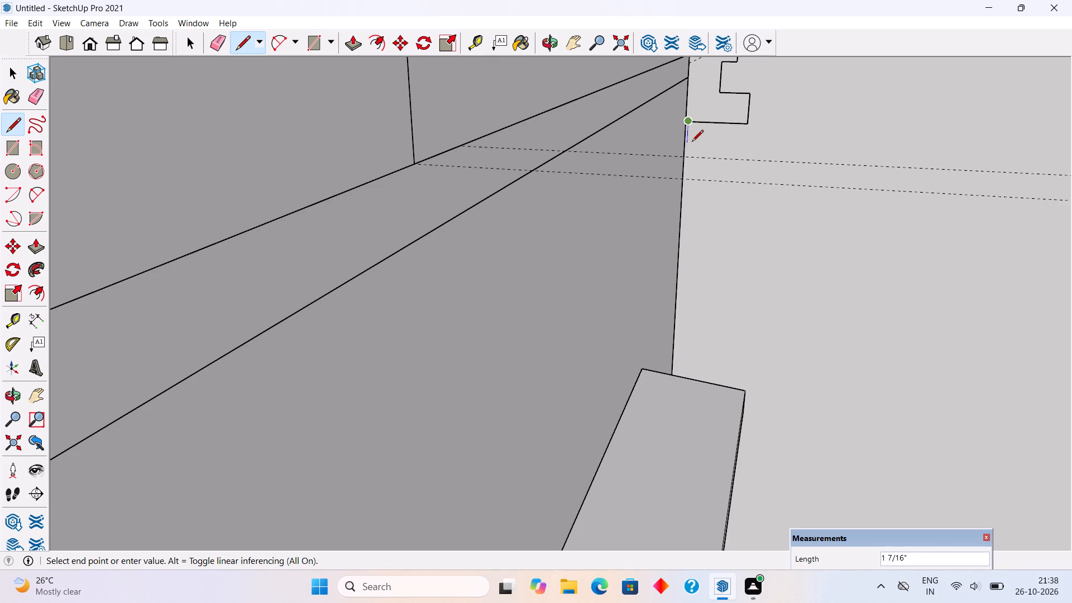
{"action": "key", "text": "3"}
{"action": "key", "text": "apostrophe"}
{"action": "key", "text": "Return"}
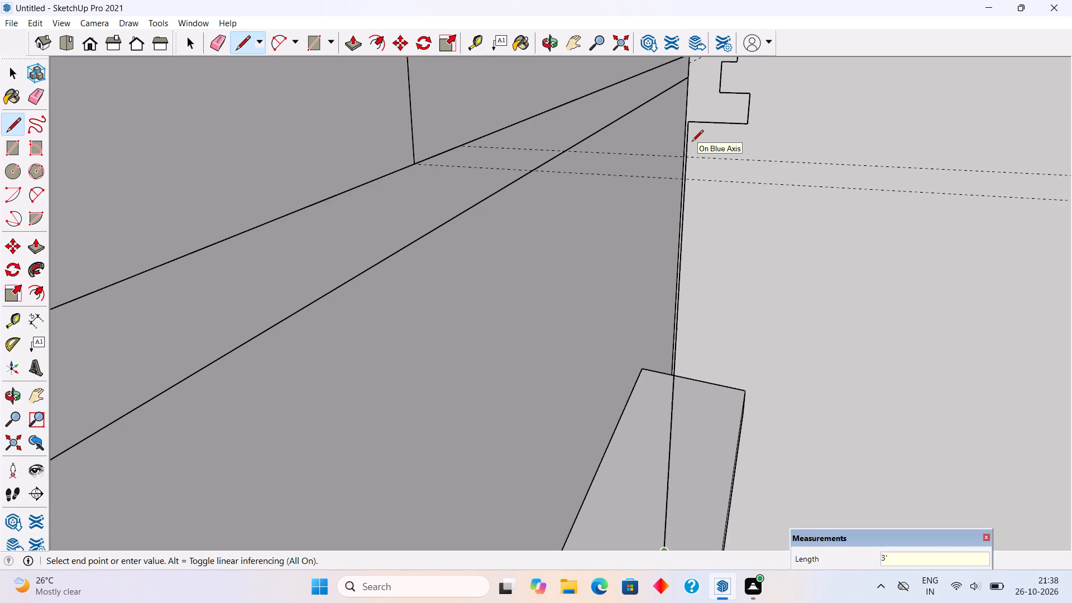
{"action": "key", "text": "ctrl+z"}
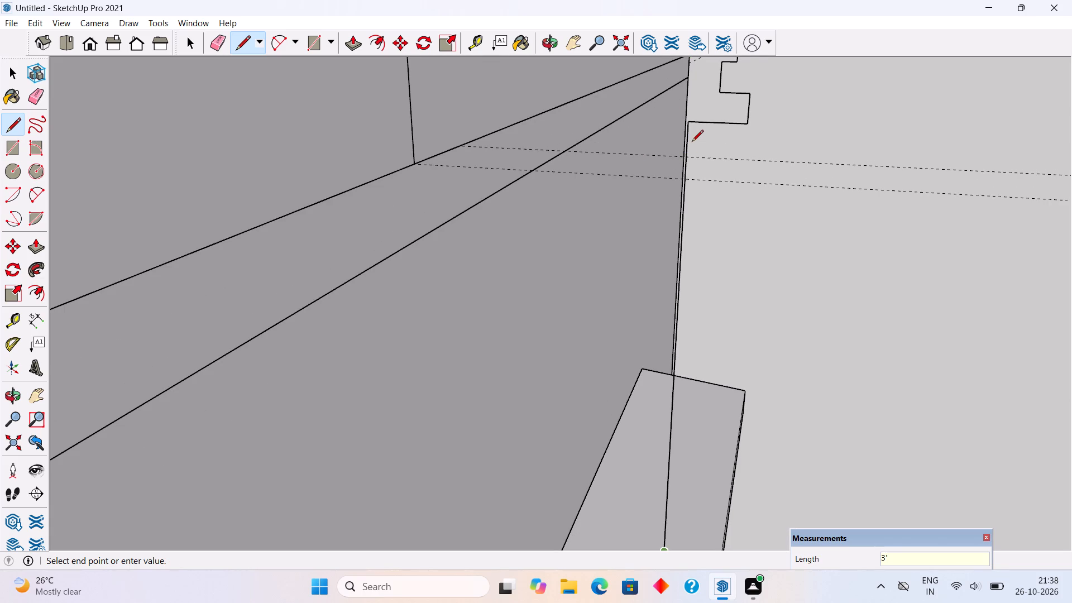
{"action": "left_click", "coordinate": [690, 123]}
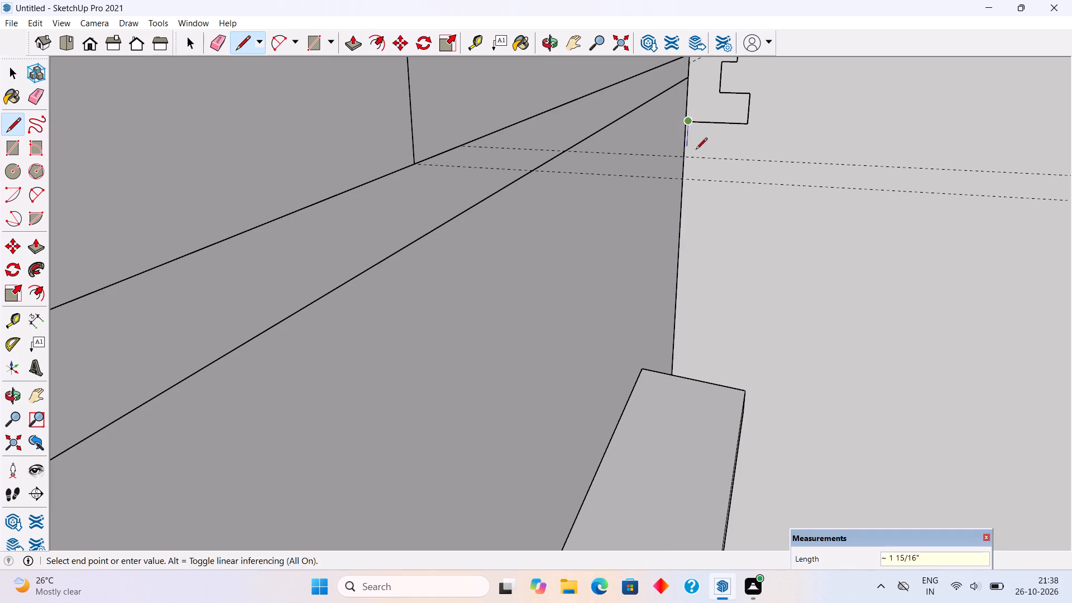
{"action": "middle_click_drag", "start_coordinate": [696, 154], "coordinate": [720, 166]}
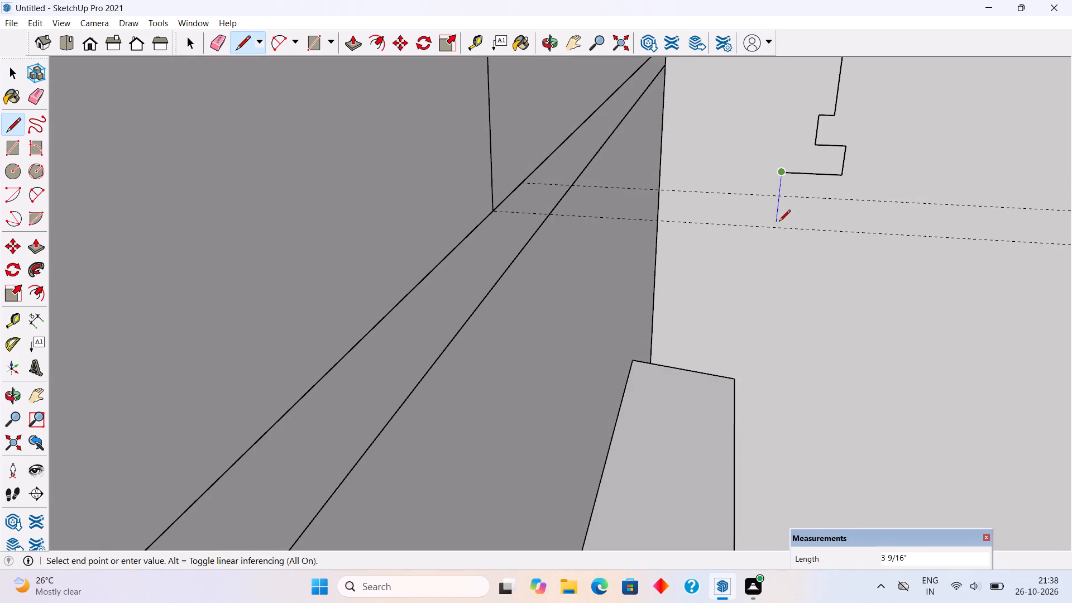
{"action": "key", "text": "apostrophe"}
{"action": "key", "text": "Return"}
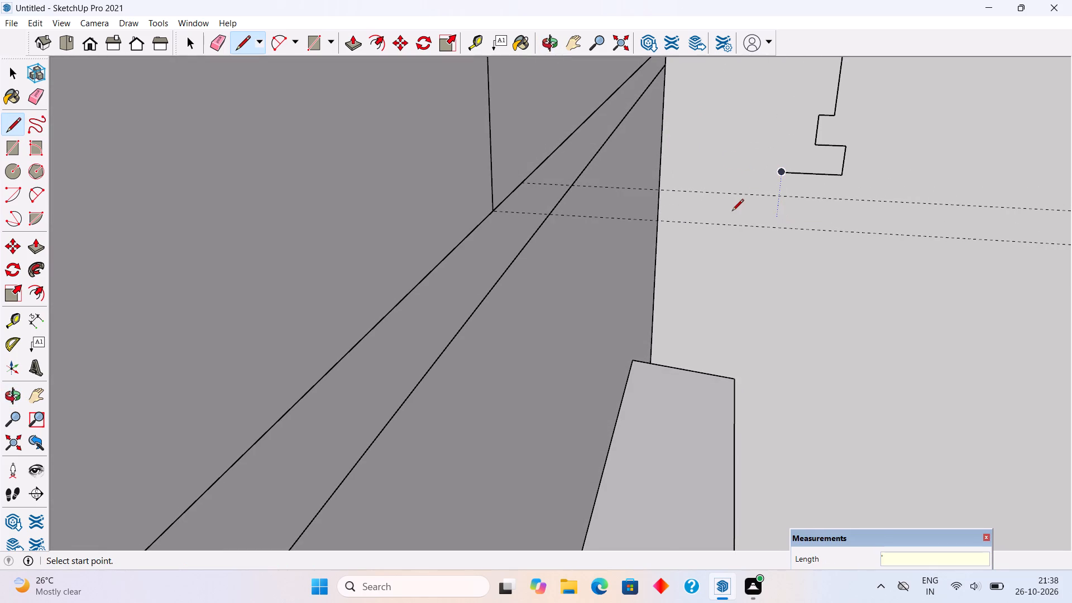
Continue the stepped profile from its last endpoint with segments 3" down and 4" inward.
{"action": "left_click", "coordinate": [784, 173]}
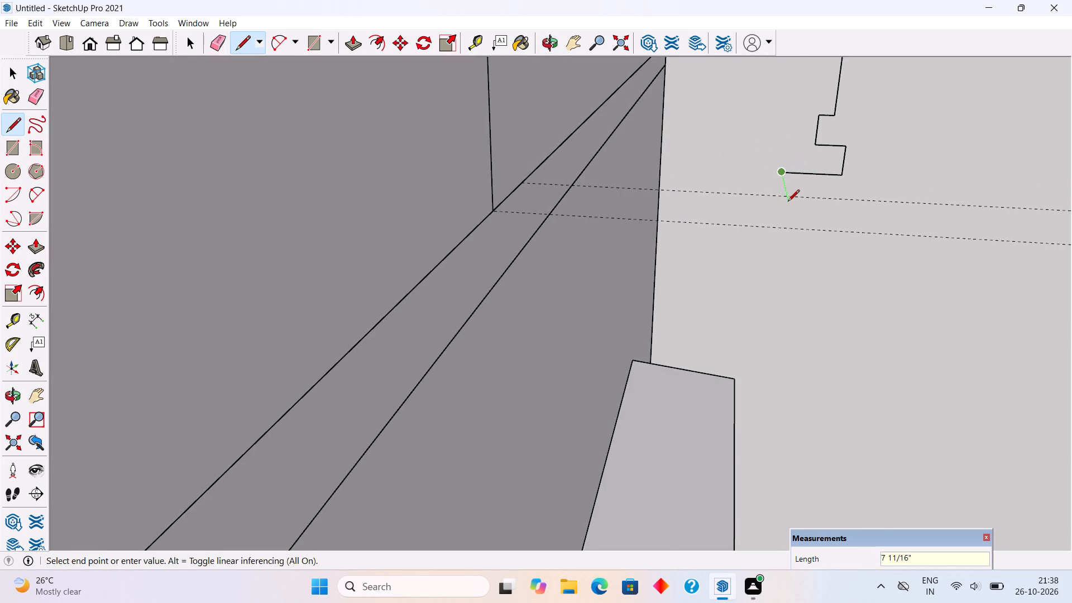
{"action": "type", "text": "3\""}
{"action": "key", "text": "Return"}
{"action": "scroll", "coordinate": [737, 218], "scroll_direction": "down", "scroll_amount": 3}
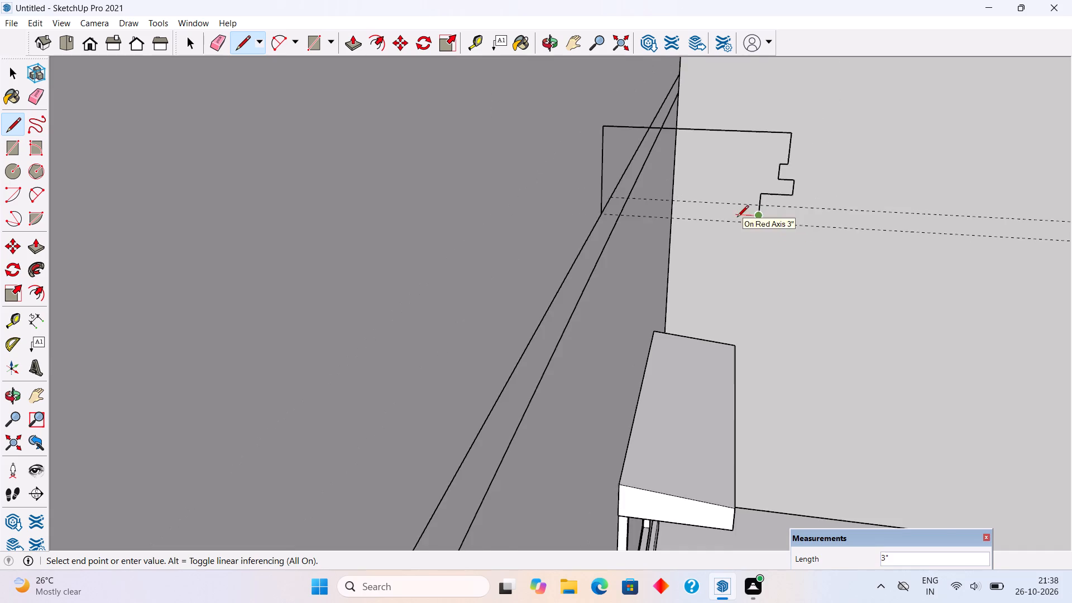
{"action": "scroll", "coordinate": [737, 218], "scroll_direction": "down", "scroll_amount": 2}
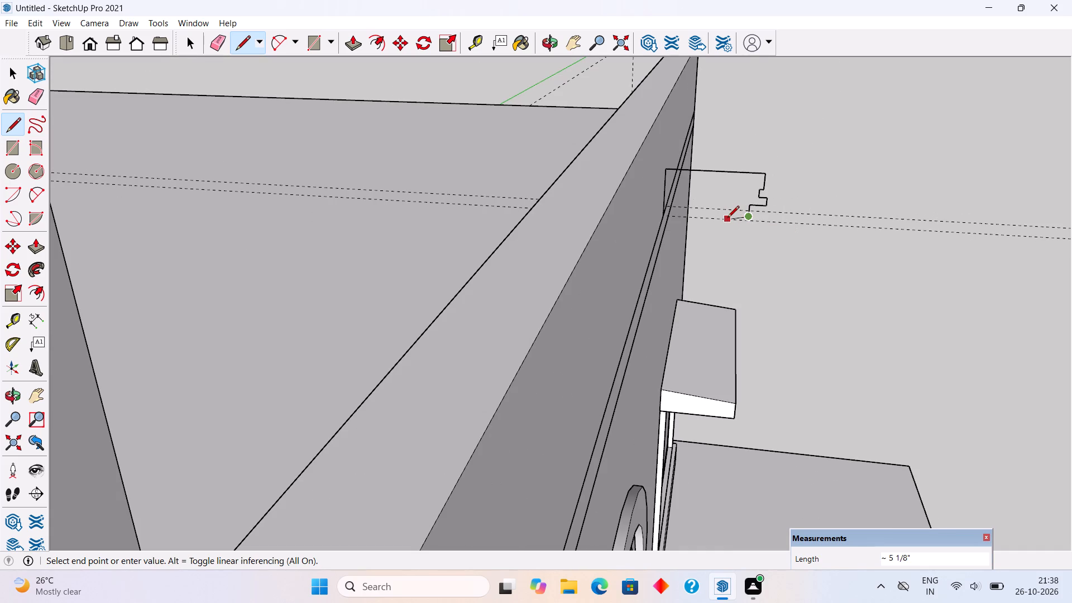
{"action": "scroll", "coordinate": [728, 218], "scroll_direction": "up", "scroll_amount": 3}
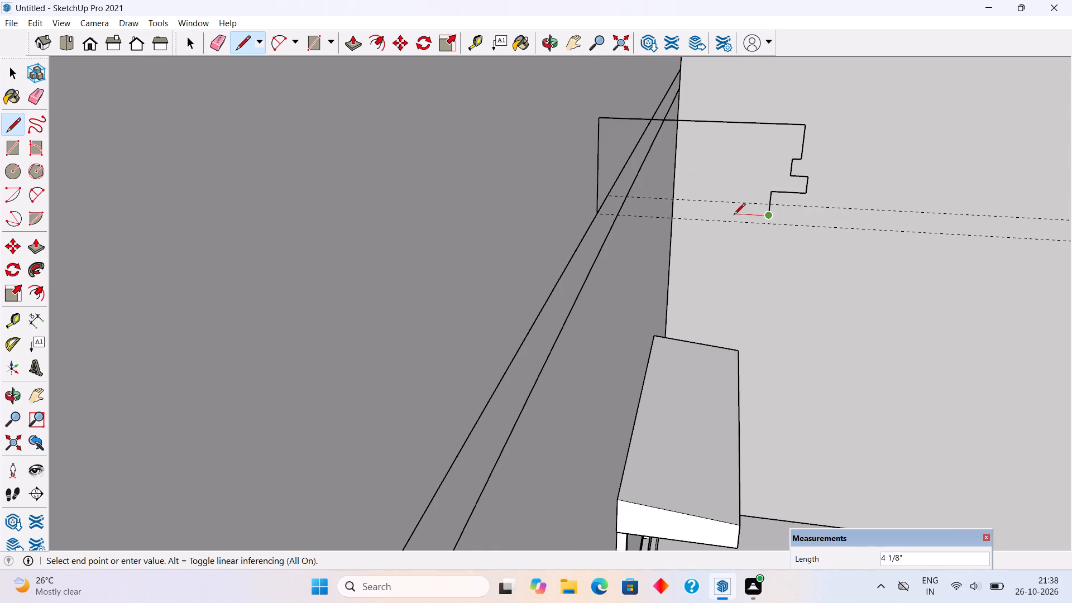
{"action": "key", "text": "4"}
{"action": "key", "text": "shift+quotedbl"}
{"action": "key", "text": "Return"}
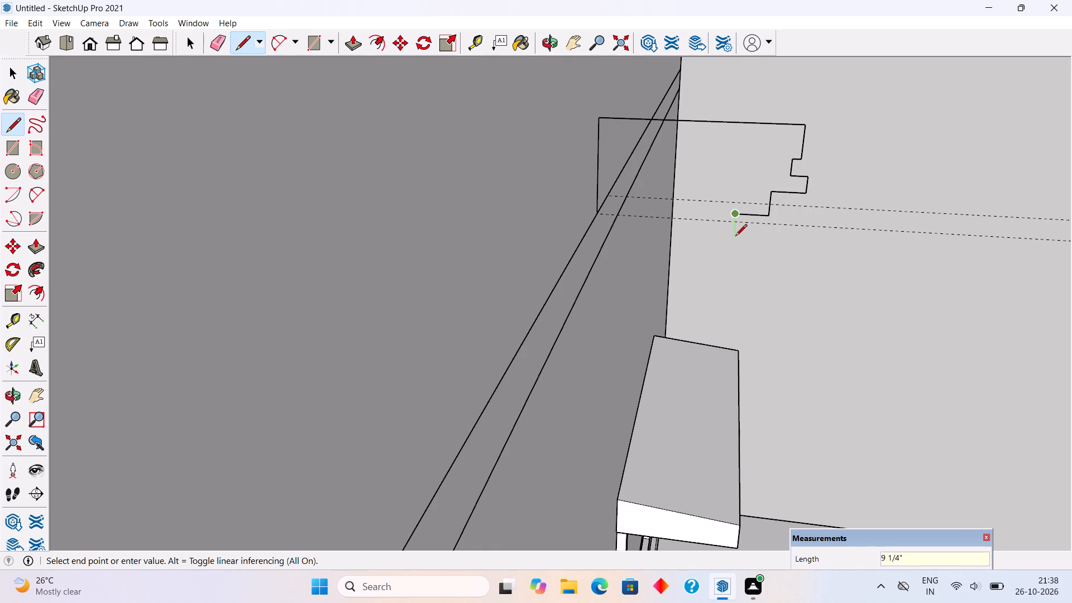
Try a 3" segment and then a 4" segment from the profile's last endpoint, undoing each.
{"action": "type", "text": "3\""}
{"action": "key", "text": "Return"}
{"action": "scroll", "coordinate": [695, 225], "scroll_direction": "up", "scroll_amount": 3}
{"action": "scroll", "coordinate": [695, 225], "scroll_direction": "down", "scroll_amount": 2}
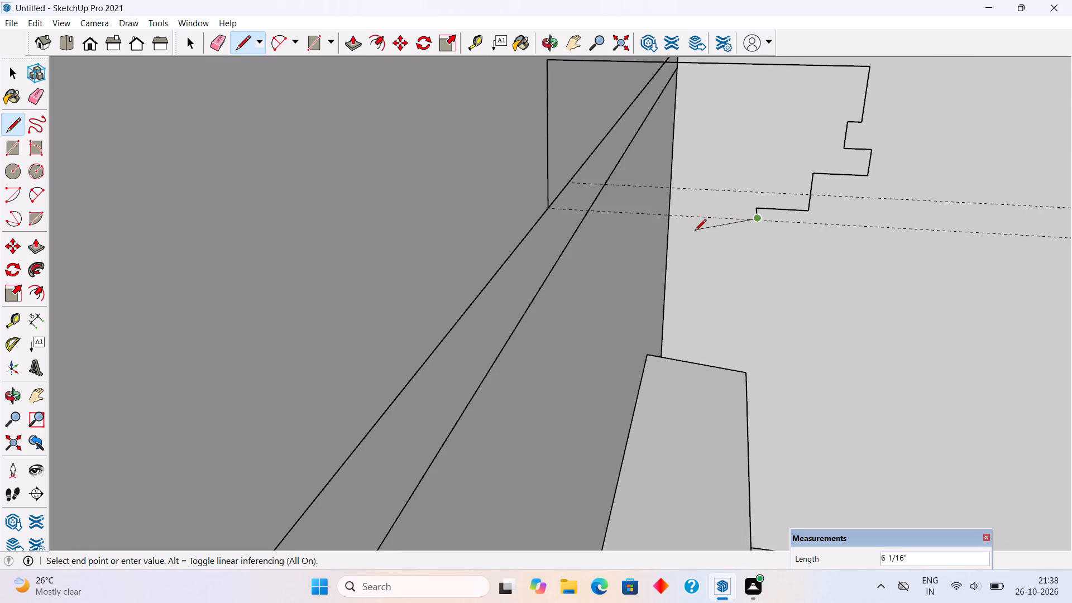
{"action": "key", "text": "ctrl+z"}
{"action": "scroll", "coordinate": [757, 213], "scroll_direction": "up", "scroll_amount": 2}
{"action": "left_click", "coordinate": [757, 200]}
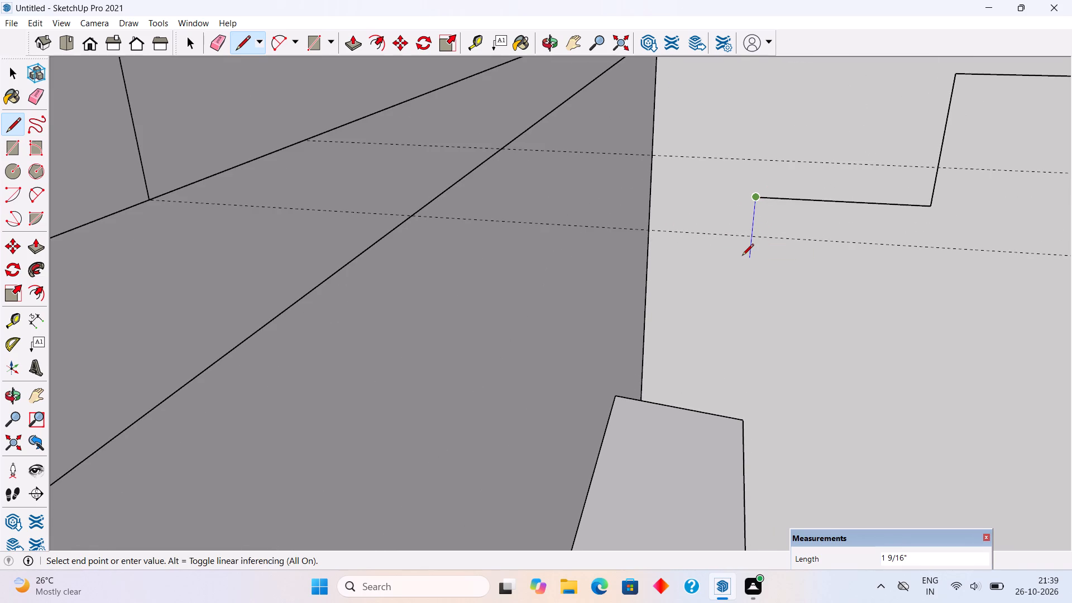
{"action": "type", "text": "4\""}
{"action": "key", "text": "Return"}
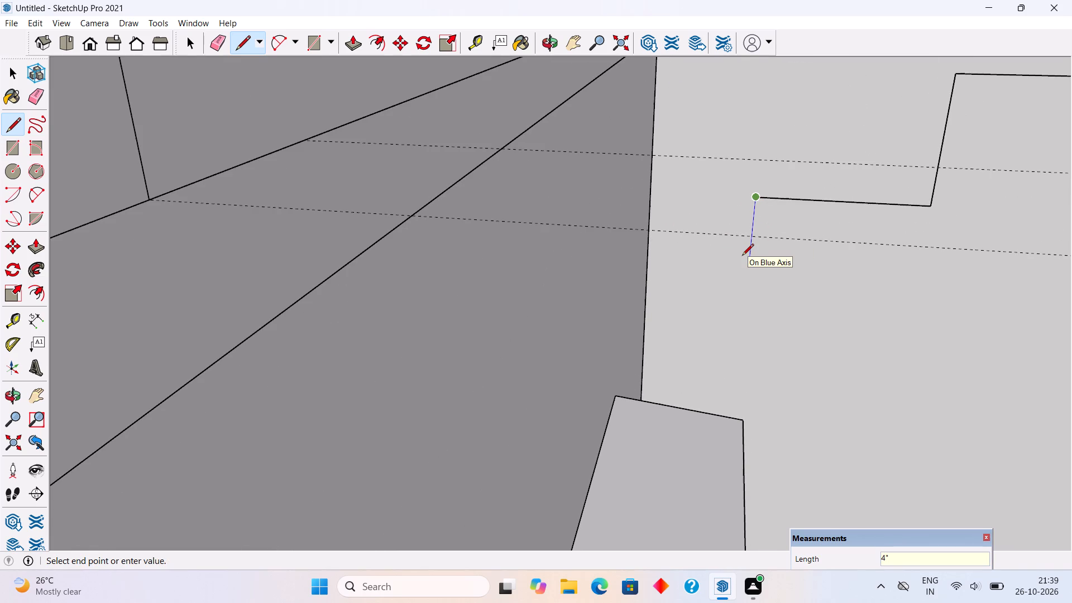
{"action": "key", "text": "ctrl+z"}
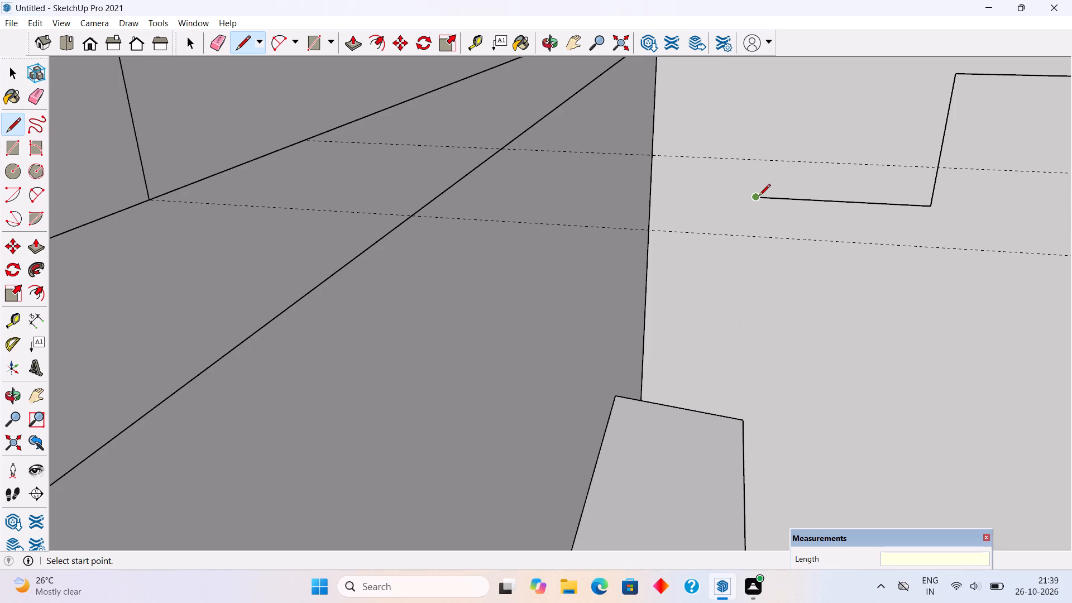
Draw a 3" segment downward from the inner end of the profile's last 4" segment.
{"action": "left_click", "coordinate": [759, 197]}
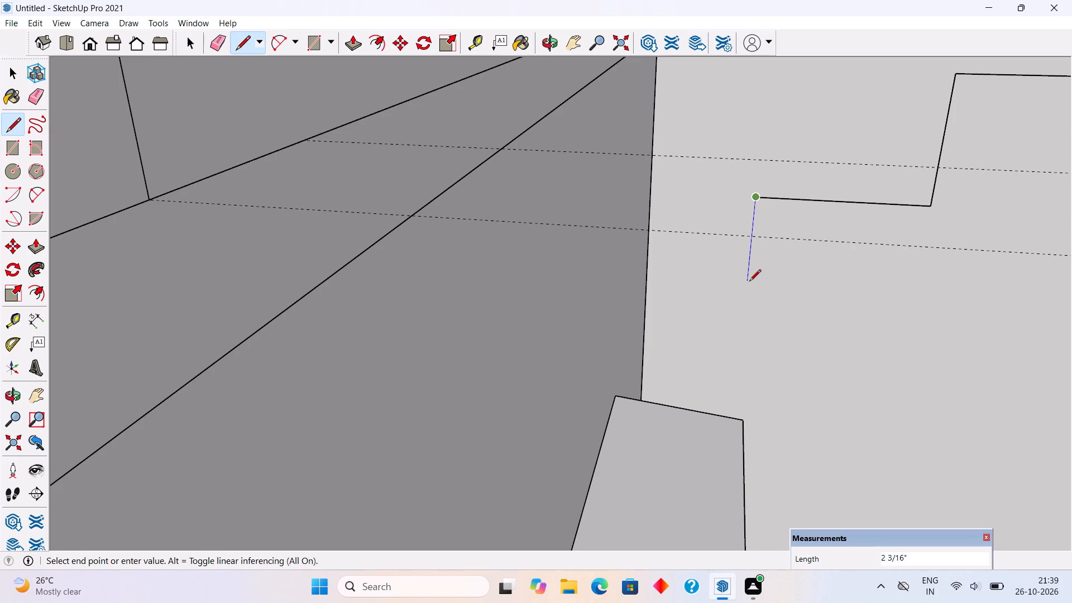
{"action": "type", "text": "3\""}
{"action": "key", "text": "Return"}
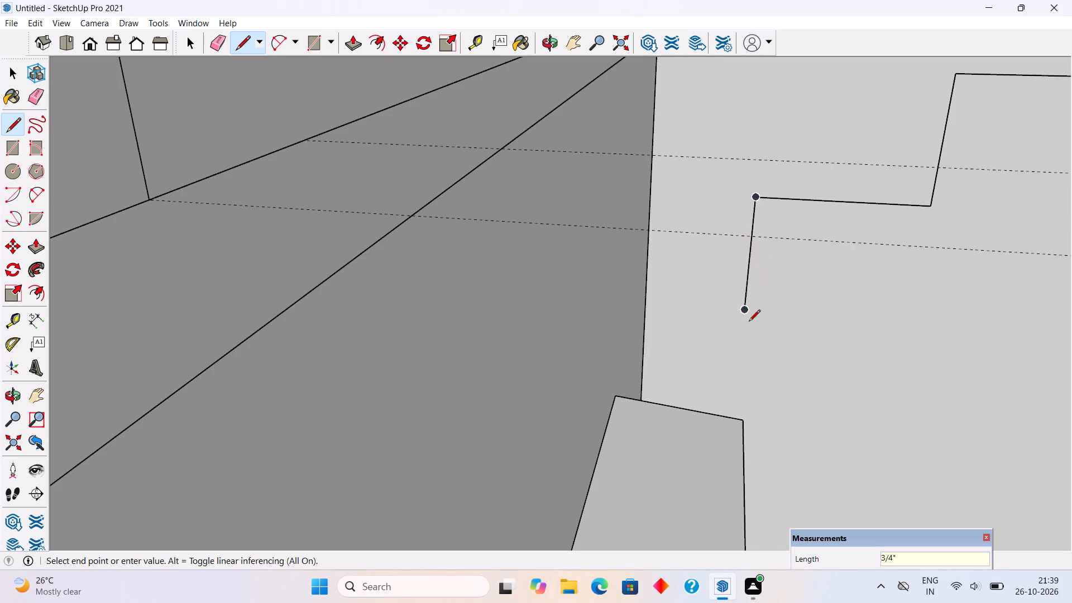
Draw a 5" segment inward along the red axis from the stepped profile's last endpoint.
{"action": "scroll", "coordinate": [687, 313], "scroll_direction": "down", "scroll_amount": 4}
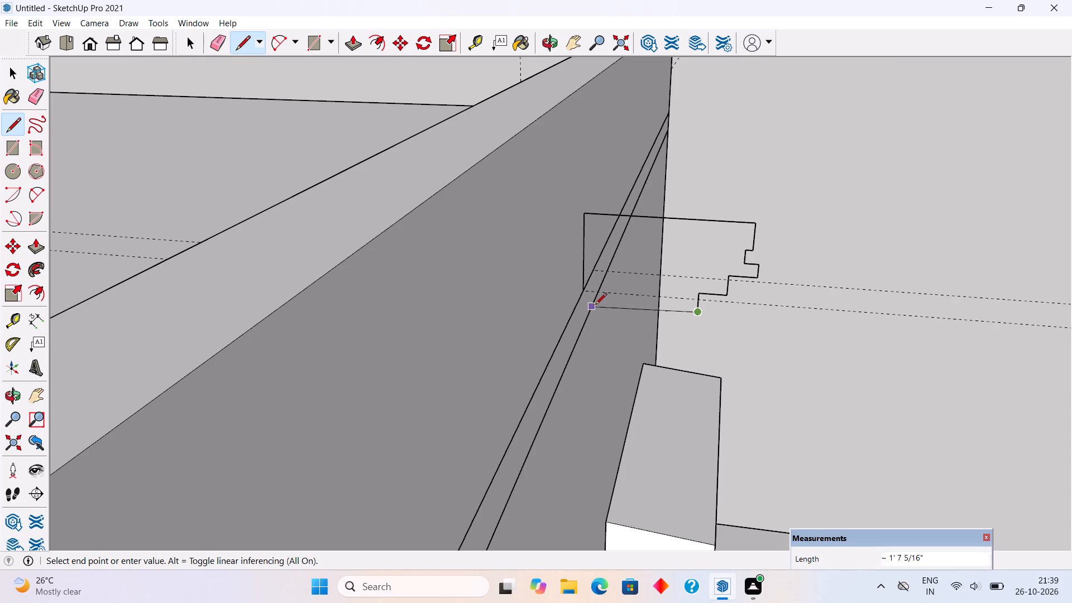
{"action": "scroll", "coordinate": [602, 317], "scroll_direction": "up", "scroll_amount": 5}
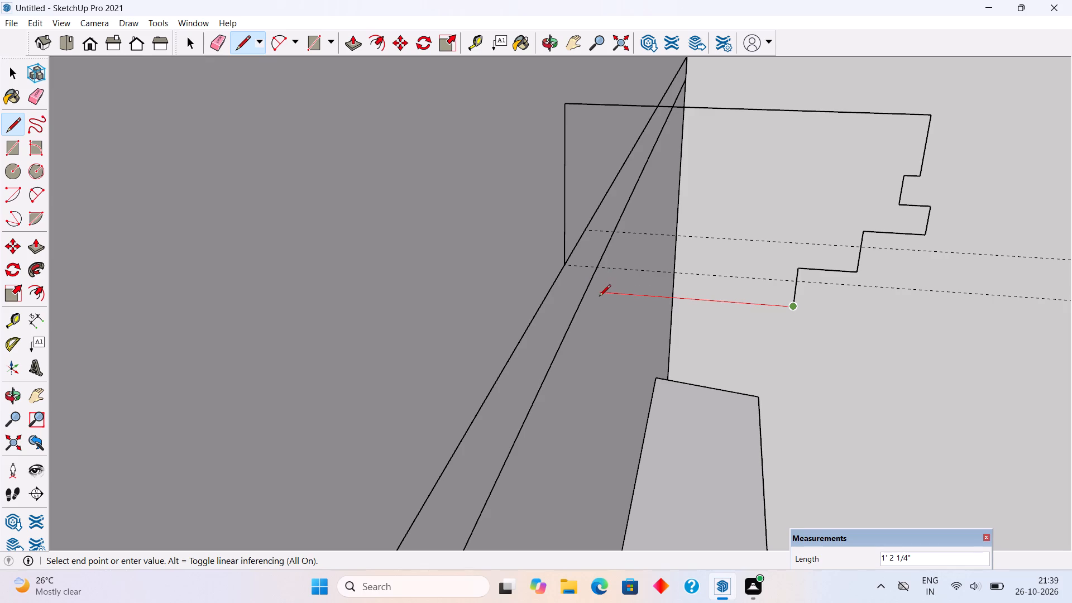
{"action": "middle_click_drag", "start_coordinate": [599, 297], "coordinate": [647, 210]}
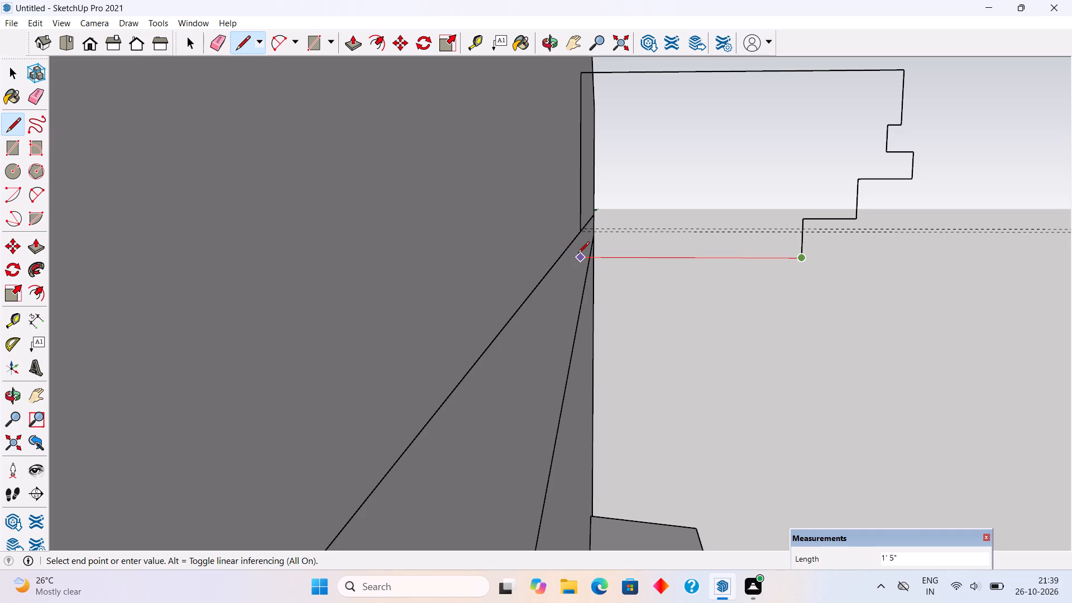
{"action": "middle_click_drag", "start_coordinate": [578, 254], "coordinate": [385, 262]}
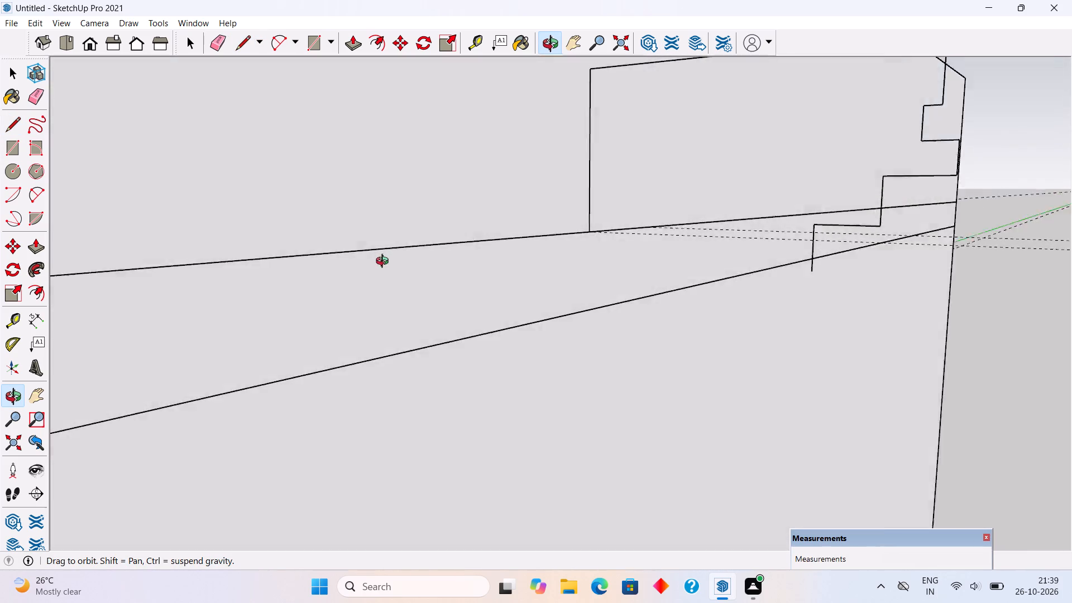
{"action": "middle_click_drag", "start_coordinate": [385, 262], "coordinate": [338, 278]}
{"action": "scroll", "coordinate": [338, 292], "scroll_direction": "down", "scroll_amount": 4}
{"action": "middle_click_drag", "start_coordinate": [581, 342], "coordinate": [280, 321]}
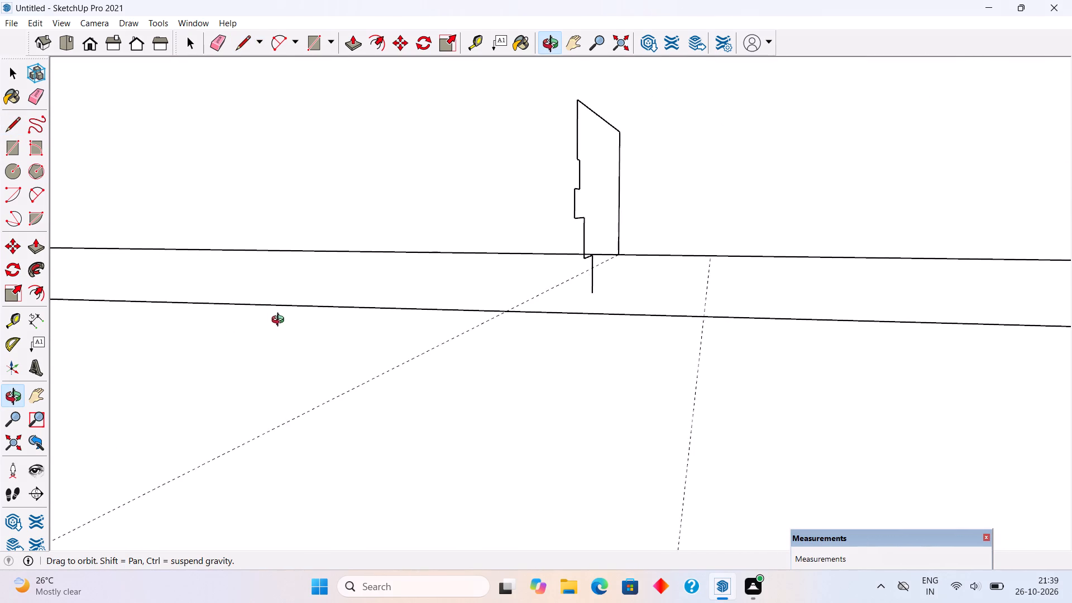
{"action": "middle_click_drag", "start_coordinate": [280, 321], "coordinate": [729, 326]}
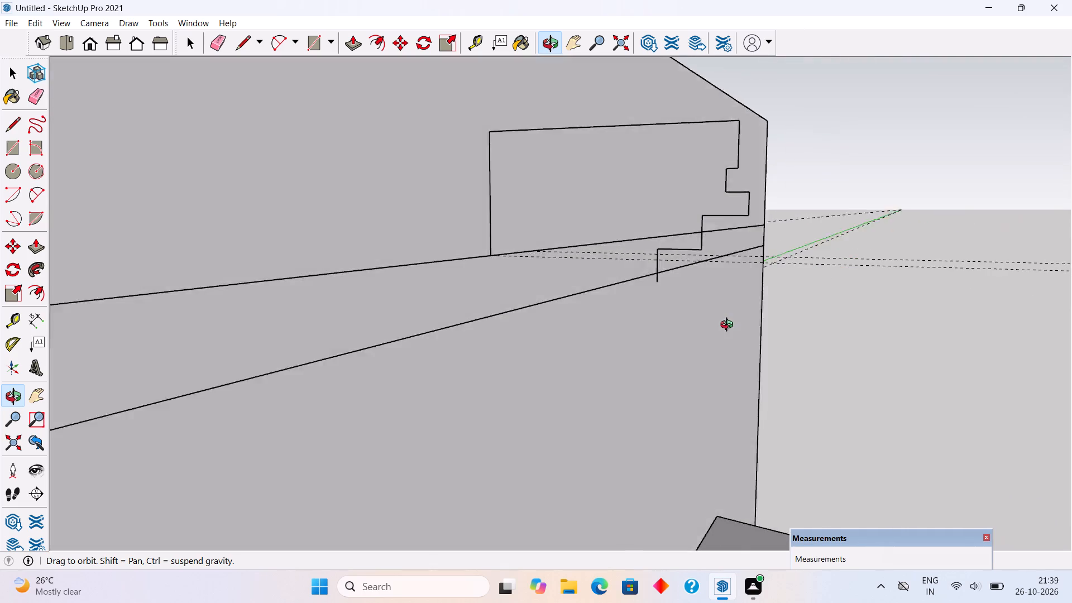
{"action": "middle_click_drag", "start_coordinate": [729, 326], "coordinate": [754, 319]}
{"action": "scroll", "coordinate": [578, 270], "scroll_direction": "up", "scroll_amount": 1}
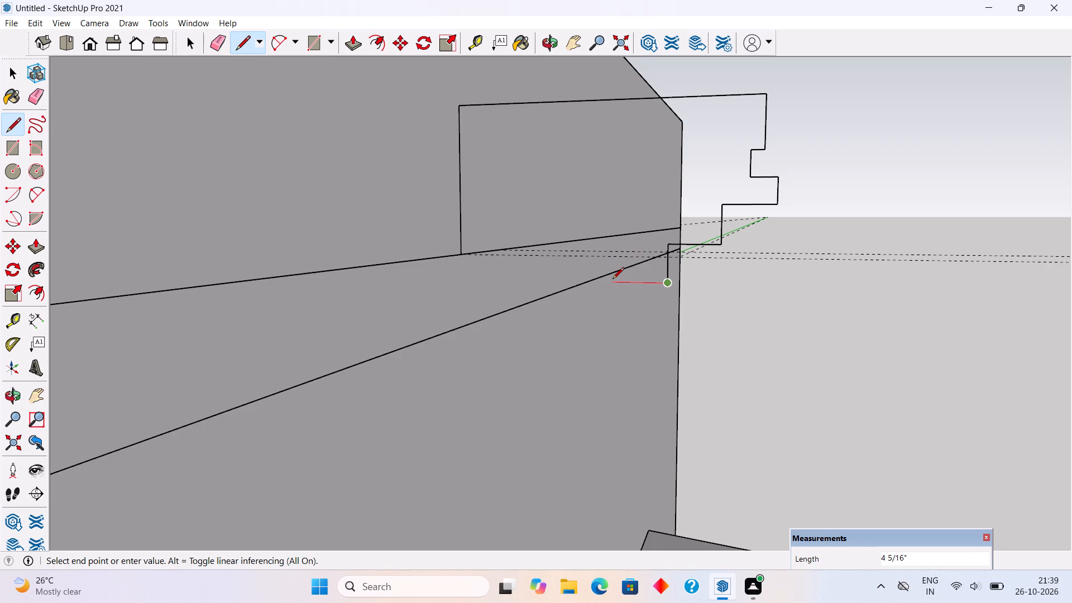
{"action": "type", "text": "5\""}
{"action": "key", "text": "Return"}
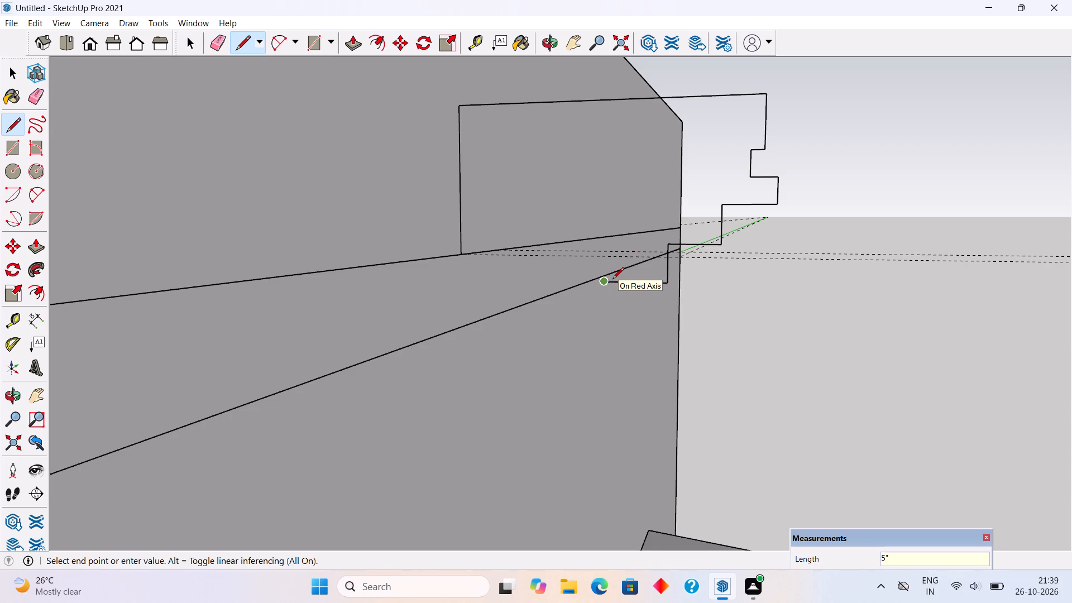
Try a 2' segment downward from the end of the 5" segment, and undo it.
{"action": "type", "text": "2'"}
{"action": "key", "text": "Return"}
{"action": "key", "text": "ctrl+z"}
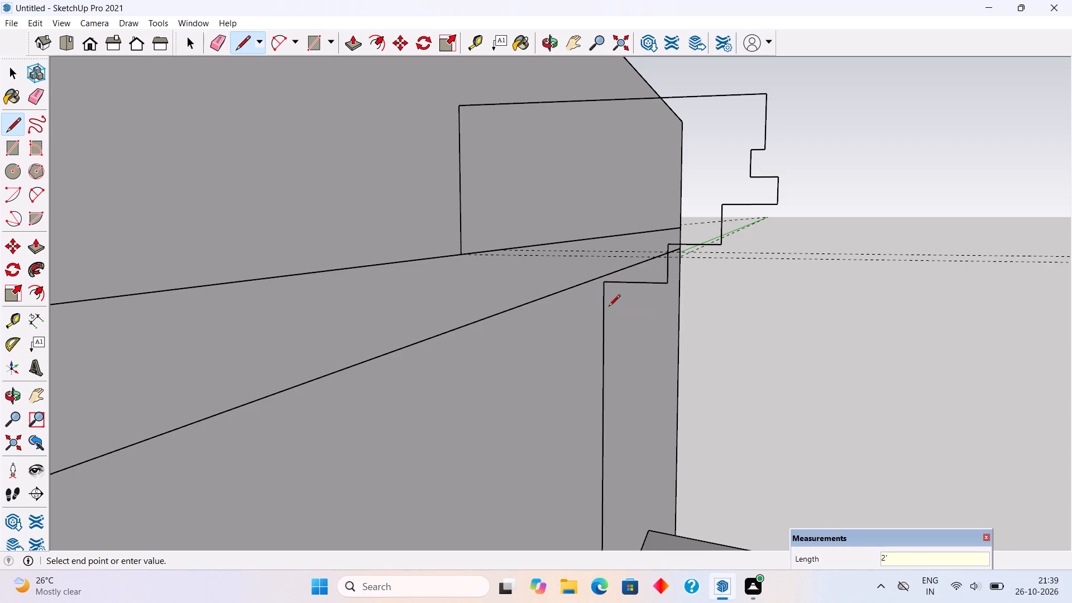
Continue the profile from the 5" segment's inner end with segments 2" down, 2" outward and 3" down.
{"action": "left_click", "coordinate": [607, 282]}
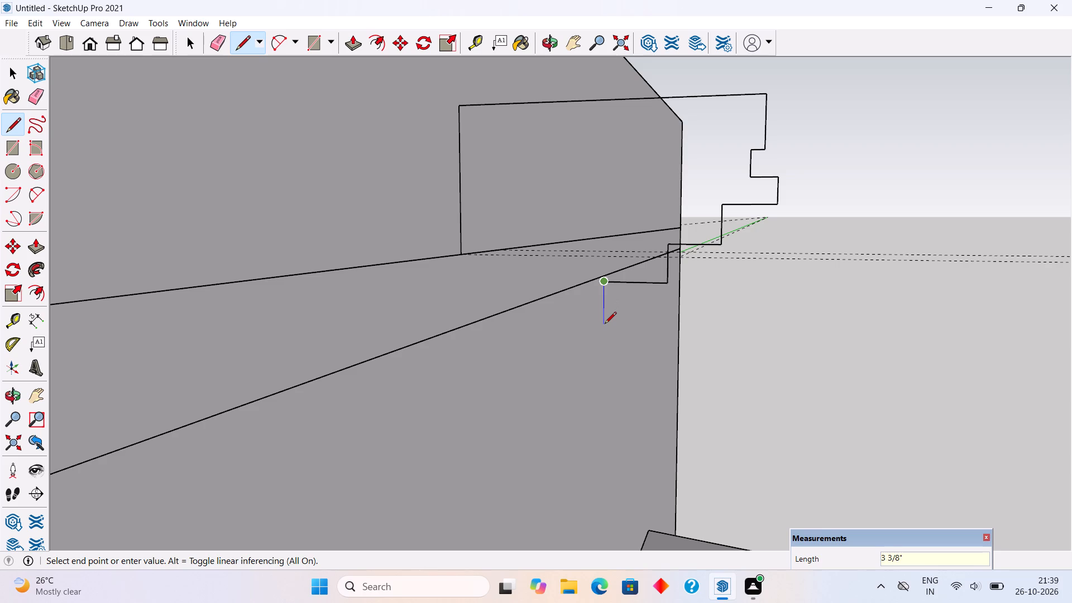
{"action": "type", "text": "2\""}
{"action": "key", "text": "Return"}
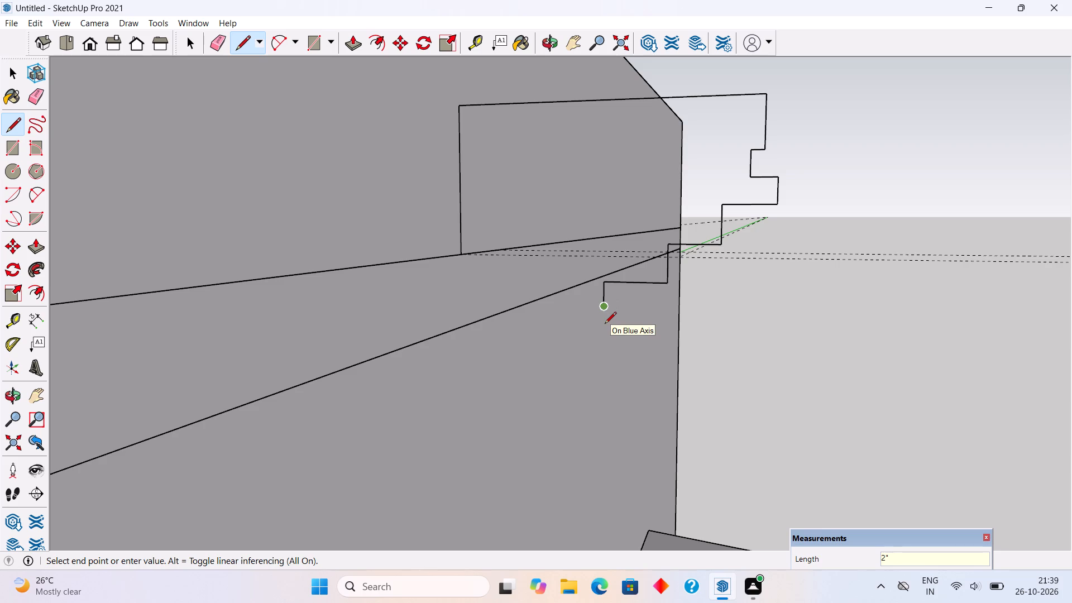
{"action": "type", "text": "2\""}
{"action": "key", "text": "Return"}
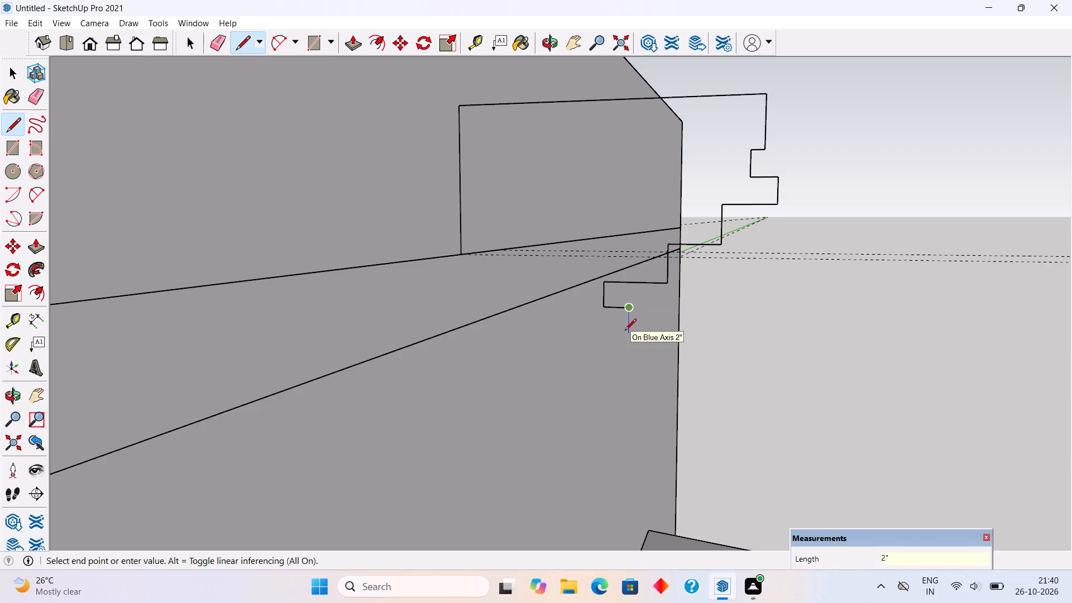
{"action": "type", "text": "3\""}
{"action": "key", "text": "Return"}
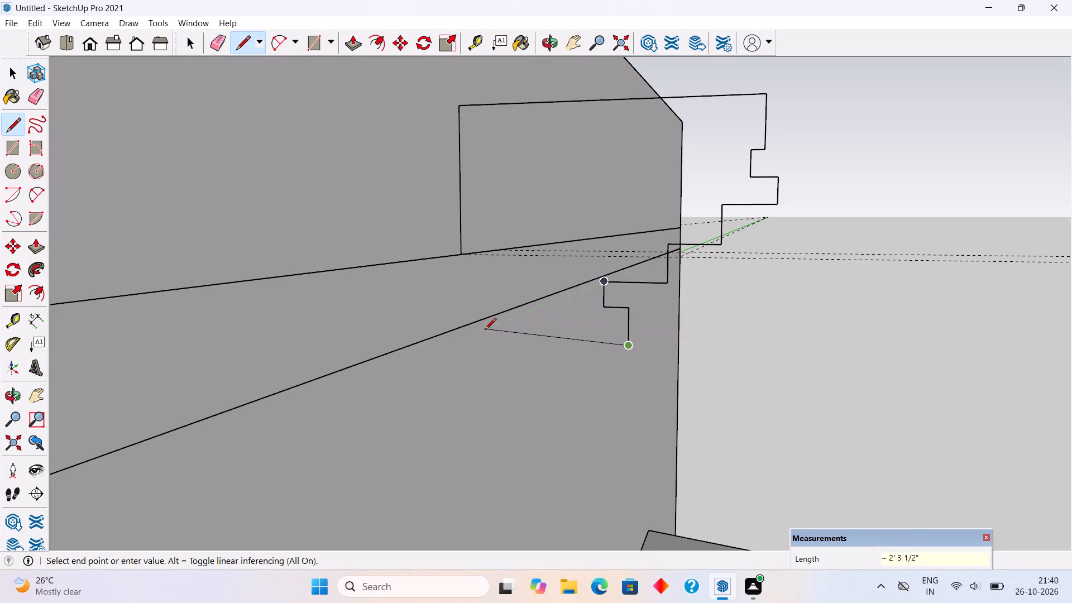
Close the profile with a bottom segment back beneath its inner edge and a 7" vertical up to the slab edge.
{"action": "left_click", "coordinate": [460, 337]}
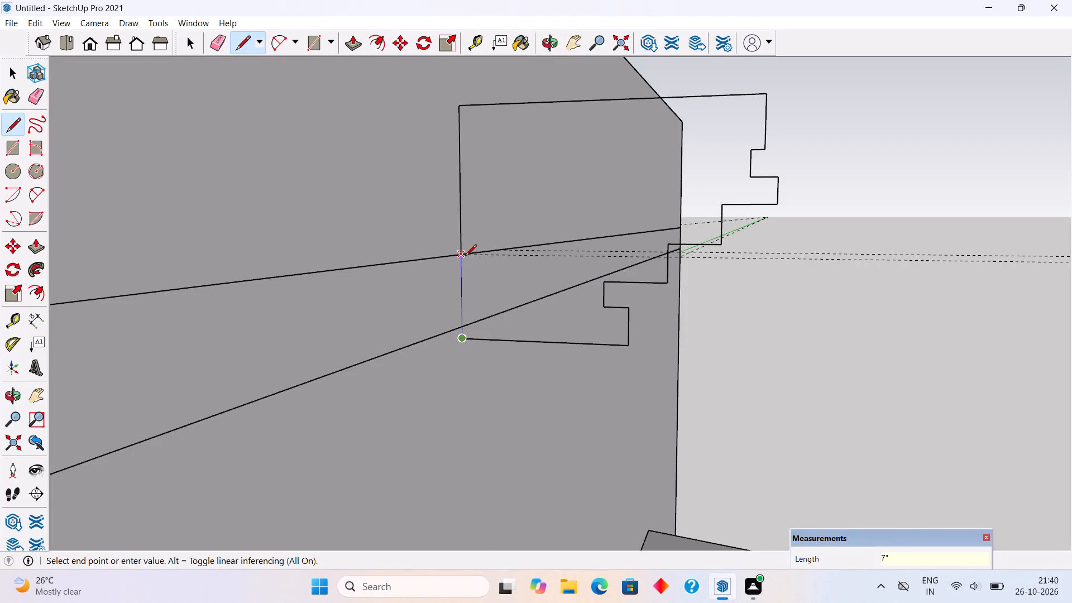
{"action": "left_click", "coordinate": [465, 256]}
{"action": "scroll", "coordinate": [467, 288], "scroll_direction": "down", "scroll_amount": 5}
{"action": "scroll", "coordinate": [528, 377], "scroll_direction": "down", "scroll_amount": 5}
{"action": "key", "text": "space"}
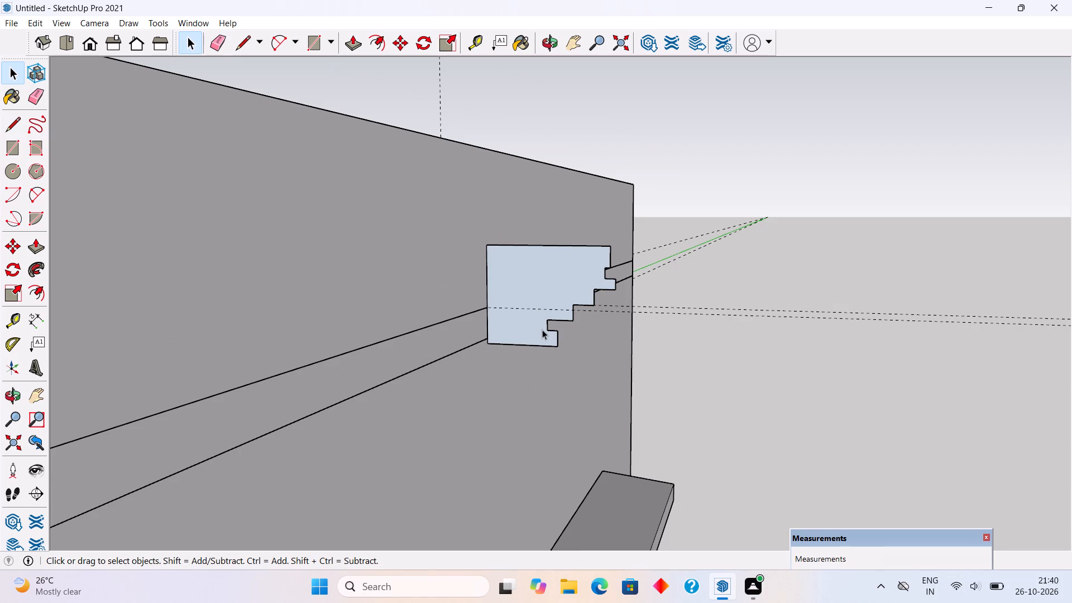
Draw the sweep path from the profile along the slab's top edge, 16' to the front corner, 30' along the front, and slightly past the far corner.
{"action": "key", "text": "p"}
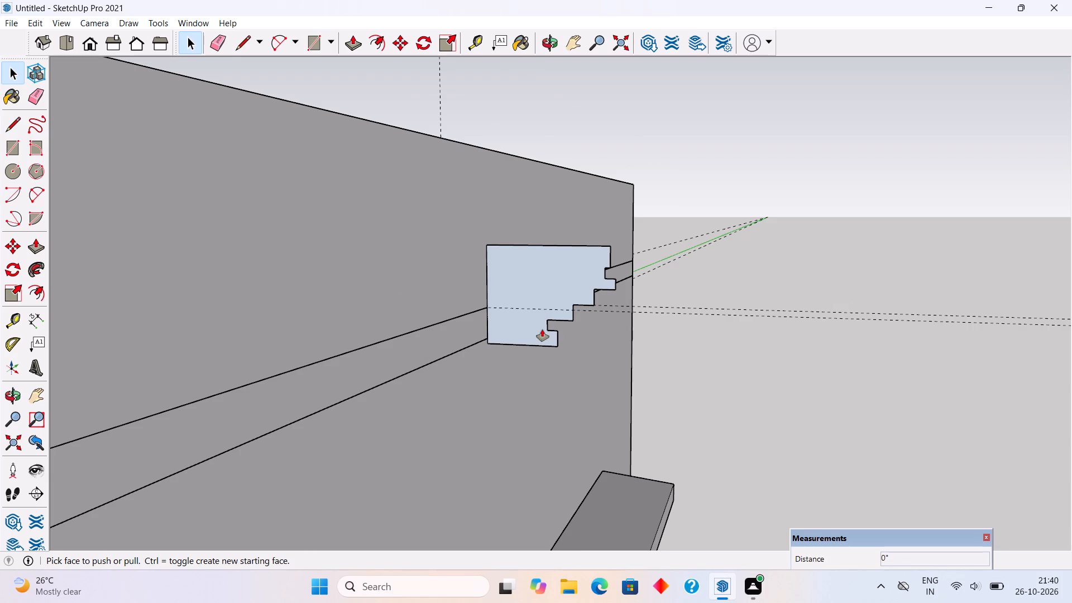
{"action": "scroll", "coordinate": [542, 329], "scroll_direction": "down", "scroll_amount": 3}
{"action": "key", "text": "l"}
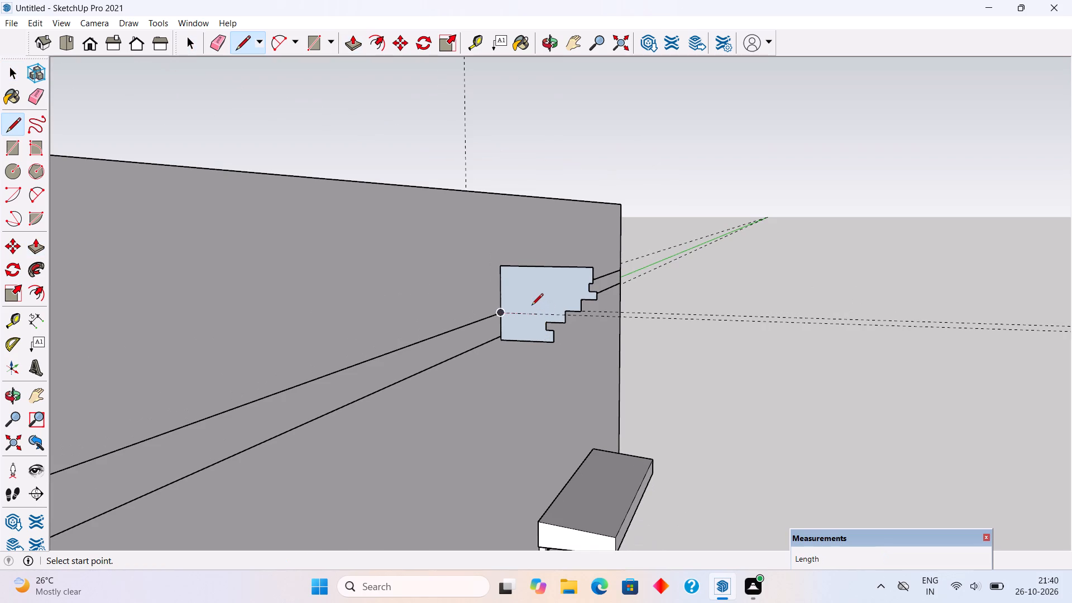
{"action": "left_click", "coordinate": [501, 310]}
{"action": "scroll", "coordinate": [391, 342], "scroll_direction": "down", "scroll_amount": 10}
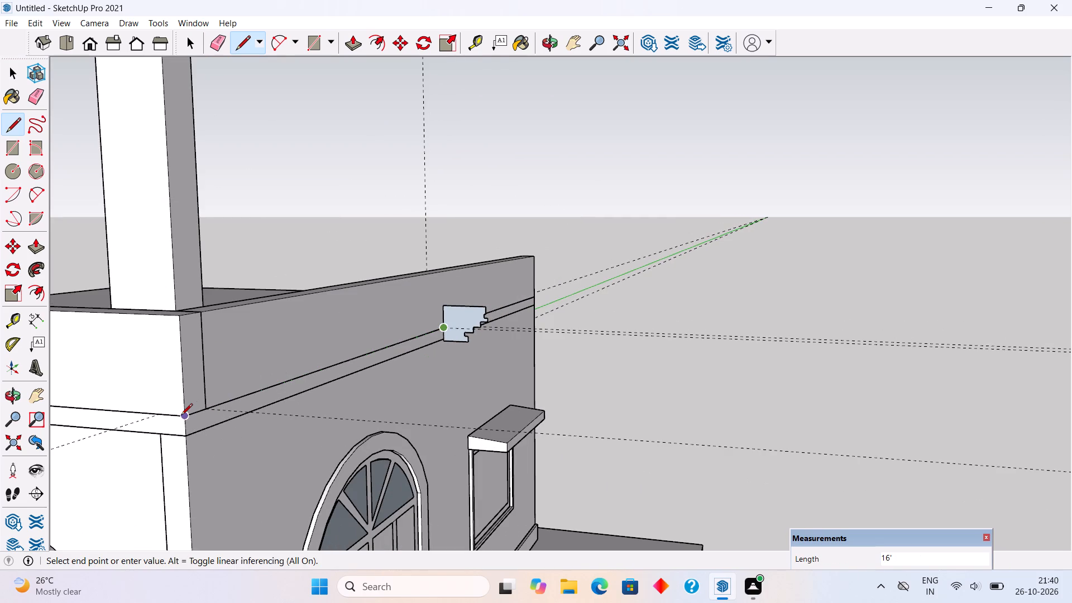
{"action": "left_click", "coordinate": [181, 416]}
{"action": "scroll", "coordinate": [181, 416], "scroll_direction": "down", "scroll_amount": 1}
{"action": "middle_click_drag", "start_coordinate": [245, 410], "coordinate": [571, 409]}
{"action": "scroll", "coordinate": [571, 409], "scroll_direction": "down", "scroll_amount": 5}
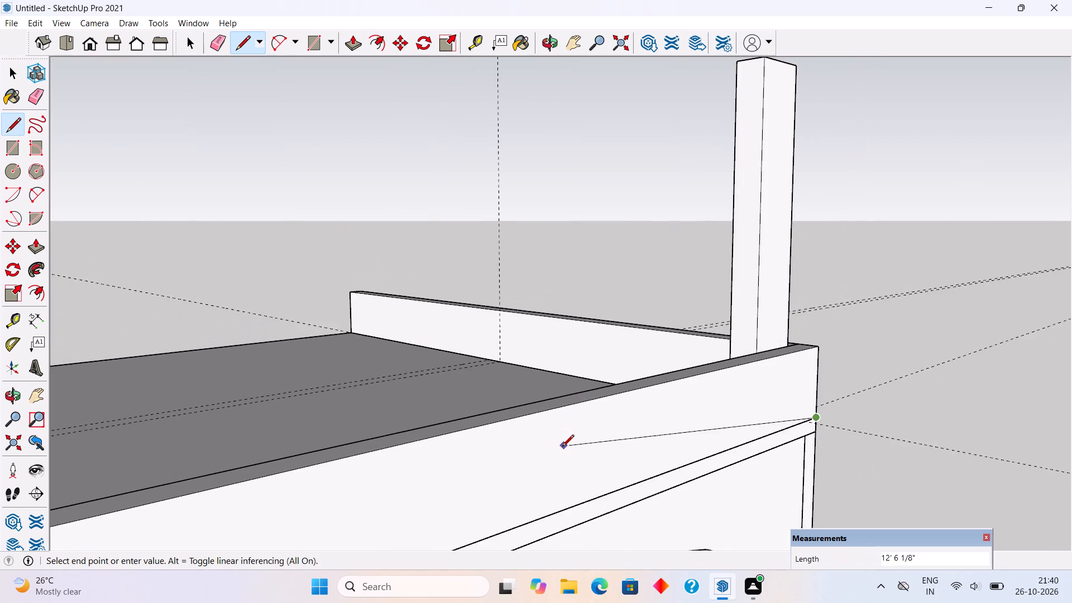
{"action": "scroll", "coordinate": [562, 447], "scroll_direction": "down", "scroll_amount": 12}
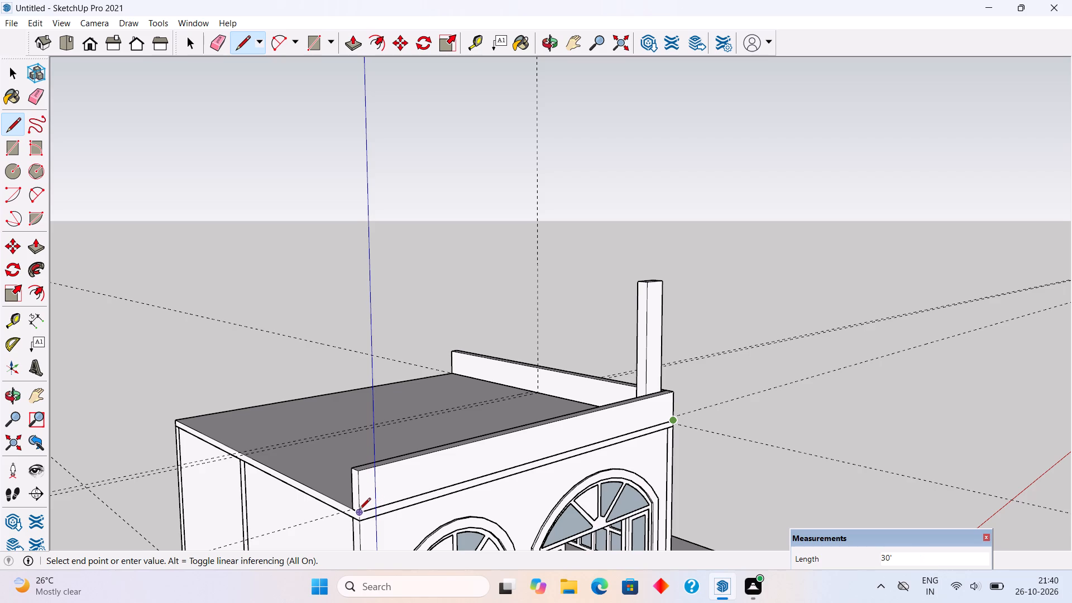
{"action": "left_click", "coordinate": [357, 511]}
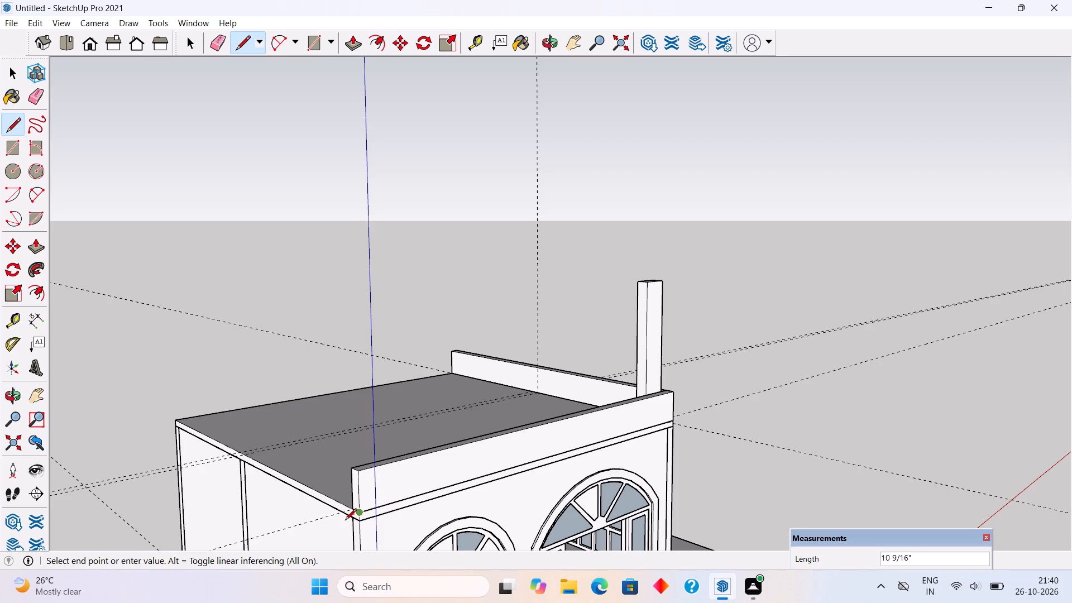
{"action": "left_click", "coordinate": [344, 520]}
{"action": "key", "text": "space"}
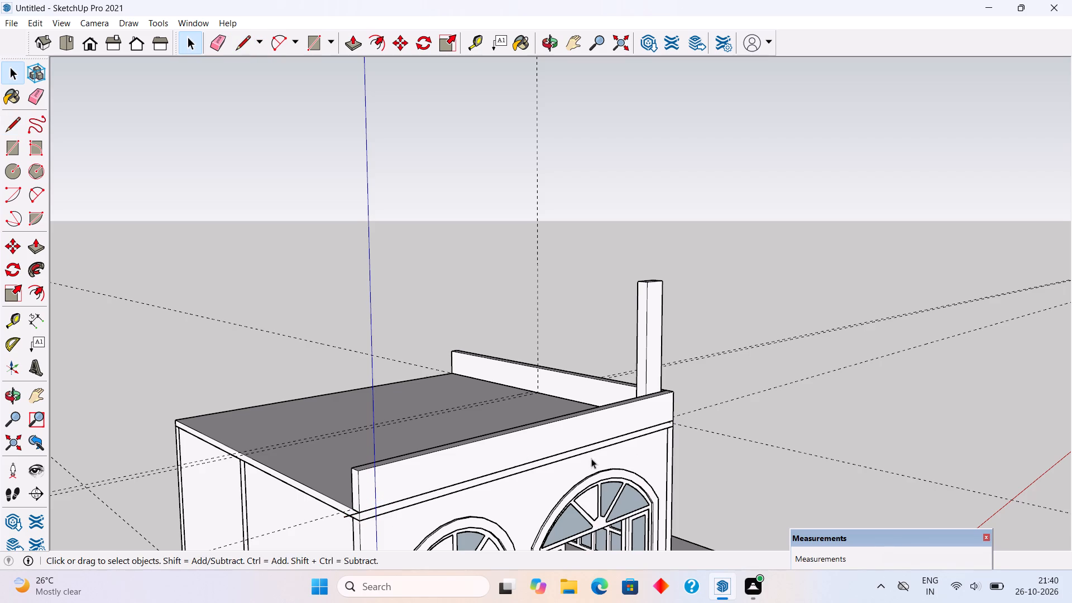
Sweep the stepped profile with Follow Me along the side and front slab edges to the far front corner.
{"action": "middle_click_drag", "start_coordinate": [578, 458], "coordinate": [260, 476]}
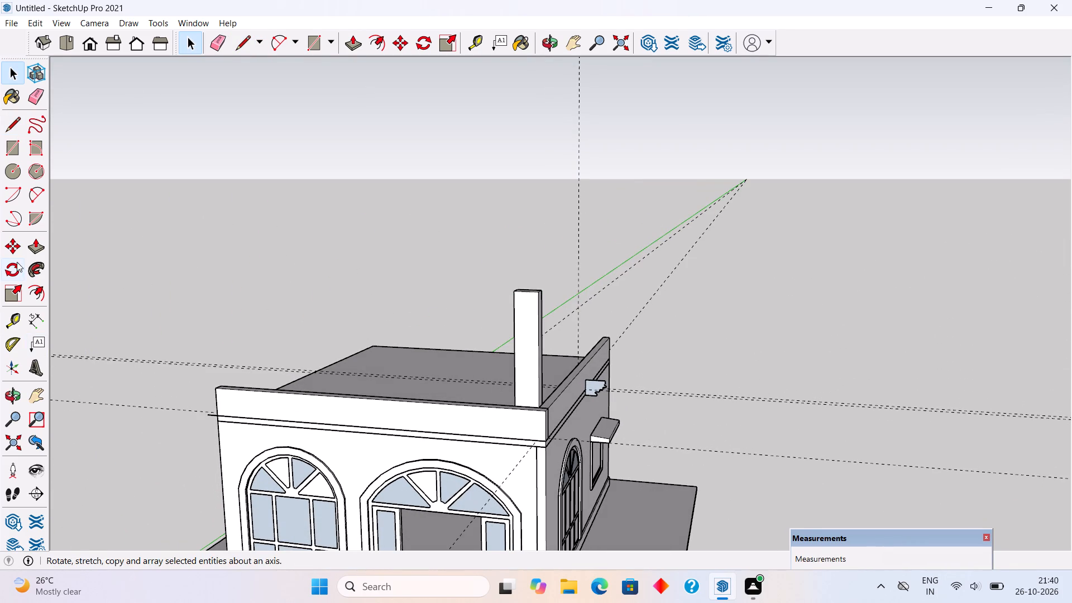
{"action": "left_click", "coordinate": [30, 269]}
{"action": "scroll", "coordinate": [633, 404], "scroll_direction": "up", "scroll_amount": 4}
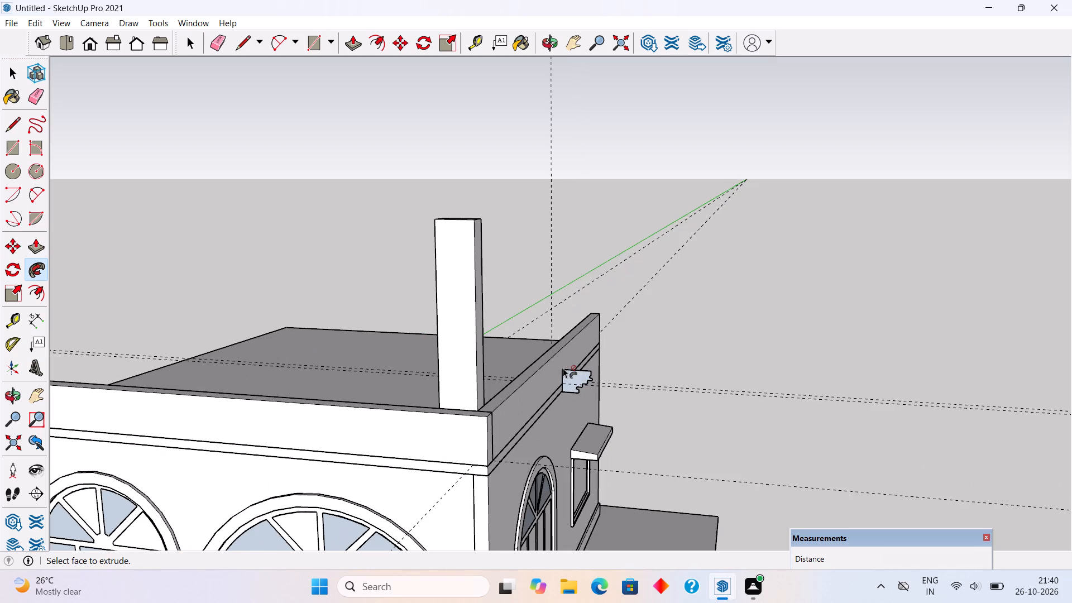
{"action": "left_click", "coordinate": [568, 381]}
{"action": "scroll", "coordinate": [462, 481], "scroll_direction": "down", "scroll_amount": 4}
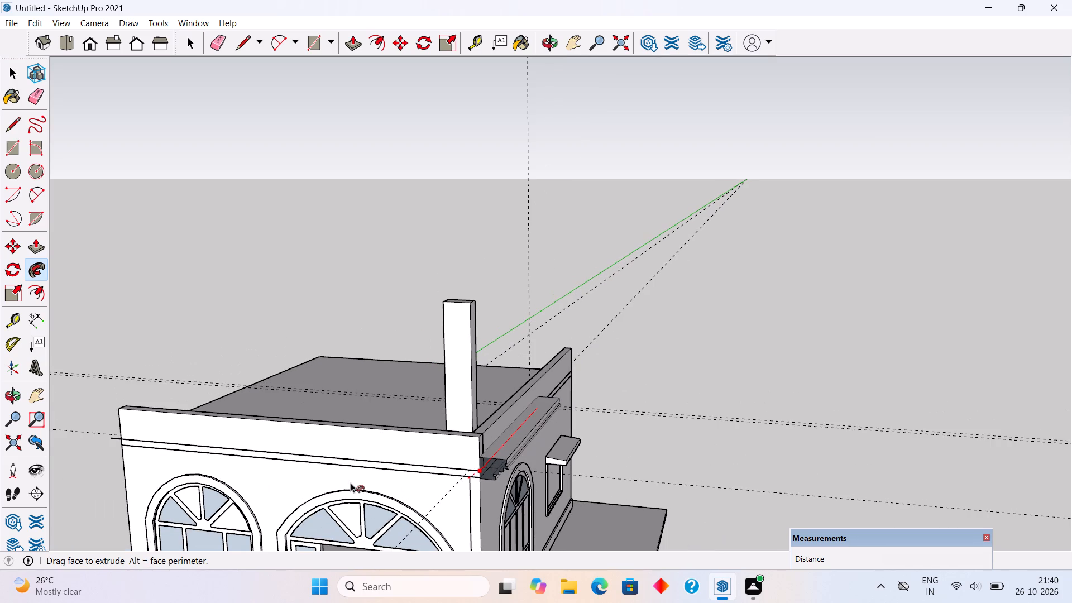
{"action": "scroll", "coordinate": [233, 471], "scroll_direction": "down", "scroll_amount": 5}
{"action": "middle_click_drag", "start_coordinate": [275, 456], "coordinate": [518, 431]}
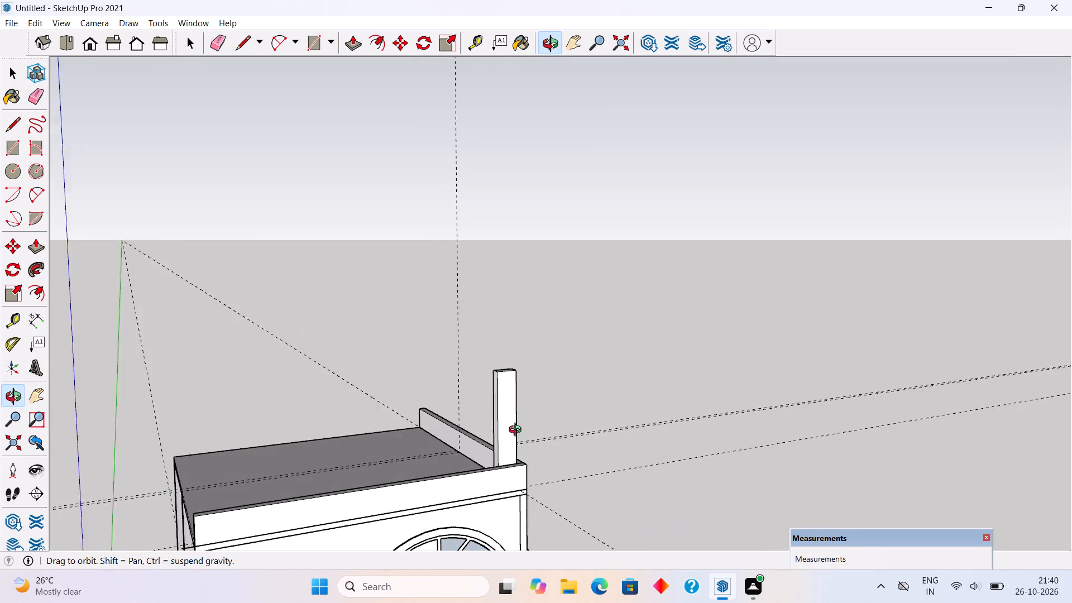
{"action": "middle_click_drag", "start_coordinate": [518, 431], "coordinate": [522, 430]}
{"action": "scroll", "coordinate": [322, 527], "scroll_direction": "down", "scroll_amount": 2}
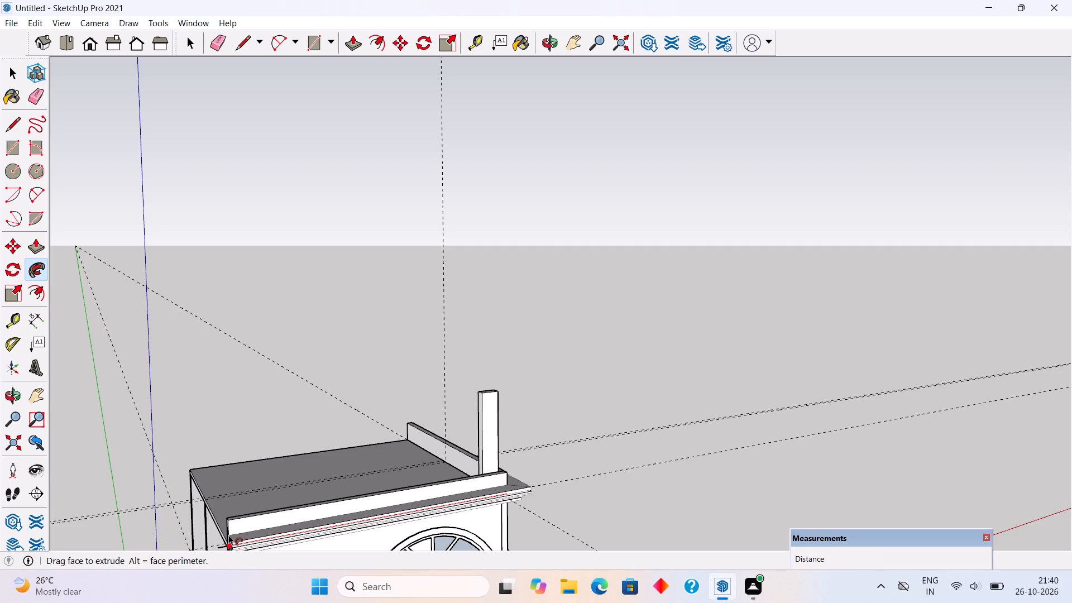
{"action": "left_click", "coordinate": [229, 534]}
{"action": "key", "text": "space"}
Examine the swept moulding along the front facade and around the building's corner.
{"action": "middle_click_drag", "start_coordinate": [585, 456], "coordinate": [502, 346]}
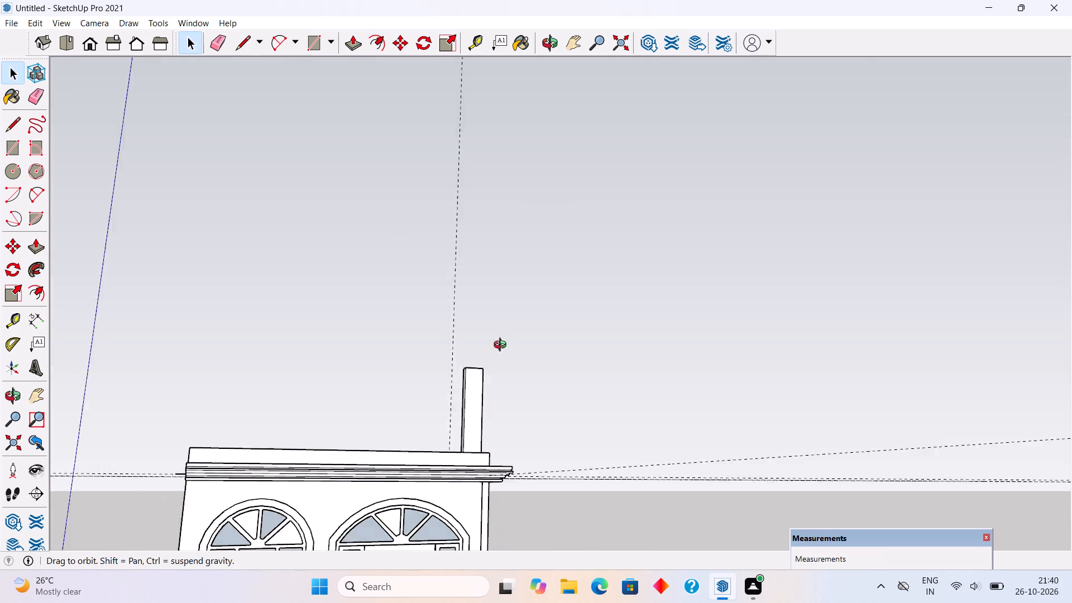
{"action": "middle_click_drag", "start_coordinate": [502, 346], "coordinate": [308, 321]}
{"action": "scroll", "coordinate": [382, 458], "scroll_direction": "up", "scroll_amount": 6}
{"action": "scroll", "coordinate": [633, 463], "scroll_direction": "up", "scroll_amount": 4}
{"action": "middle_click_drag", "start_coordinate": [616, 390], "coordinate": [615, 447]}
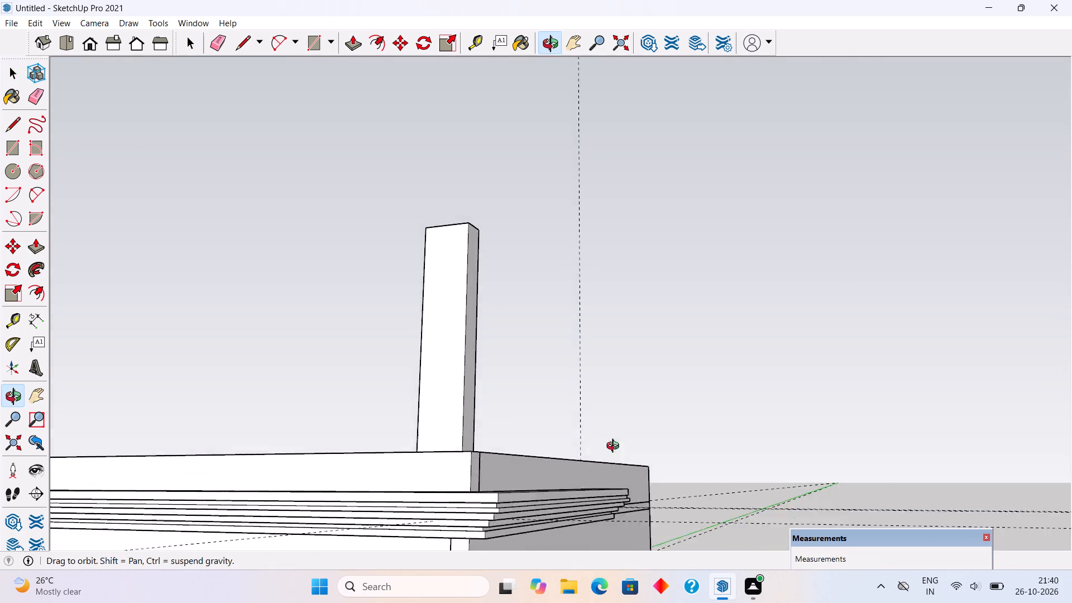
{"action": "middle_click_drag", "start_coordinate": [615, 447], "coordinate": [621, 447]}
{"action": "scroll", "coordinate": [623, 446], "scroll_direction": "down", "scroll_amount": 8}
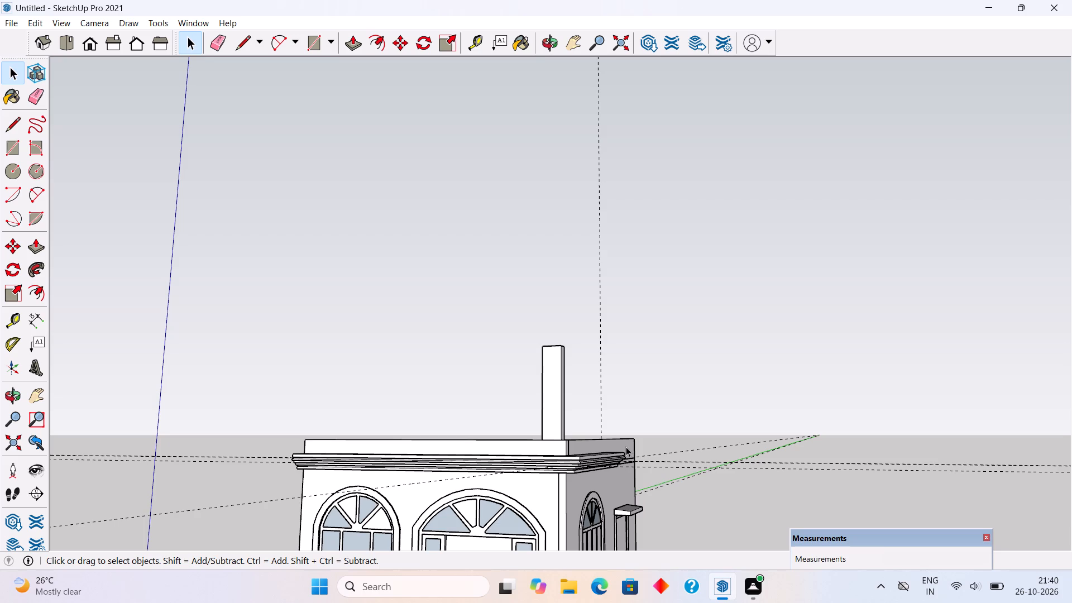
{"action": "scroll", "coordinate": [567, 264], "scroll_direction": "down", "scroll_amount": 6}
{"action": "scroll", "coordinate": [535, 462], "scroll_direction": "up", "scroll_amount": 7}
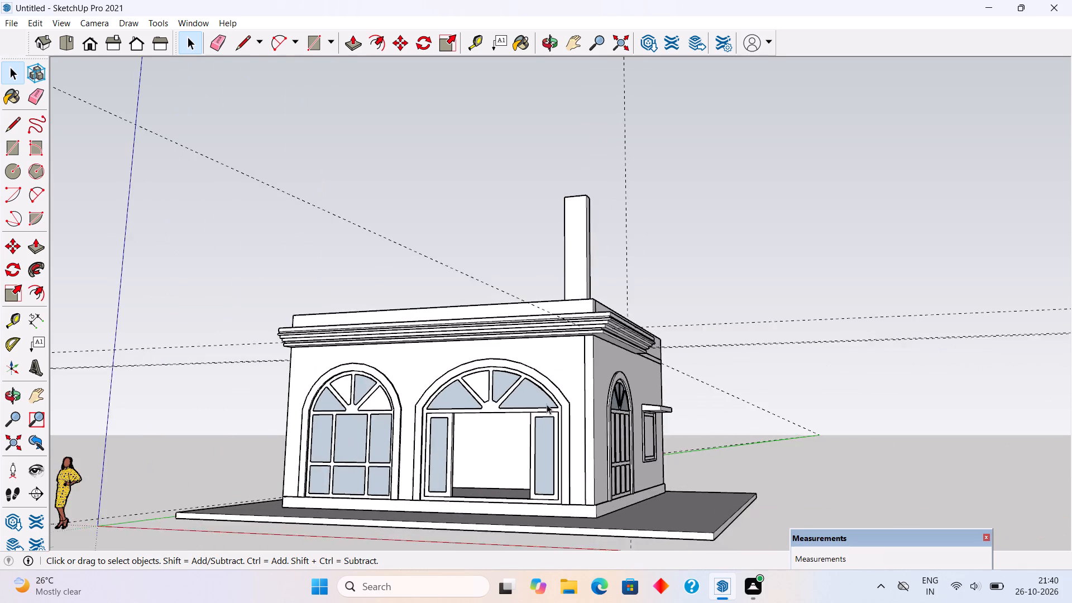
{"action": "scroll", "coordinate": [547, 404], "scroll_direction": "up", "scroll_amount": 3}
{"action": "middle_click_drag", "start_coordinate": [675, 376], "coordinate": [745, 454]}
{"action": "scroll", "coordinate": [679, 328], "scroll_direction": "up", "scroll_amount": 10}
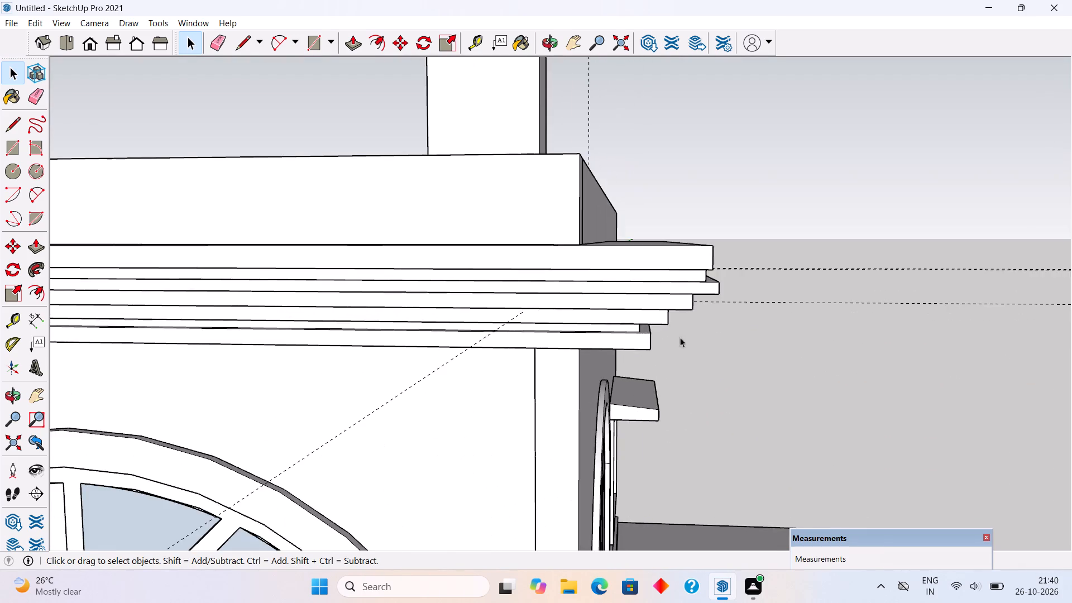
{"action": "middle_click_drag", "start_coordinate": [669, 257], "coordinate": [578, 225]}
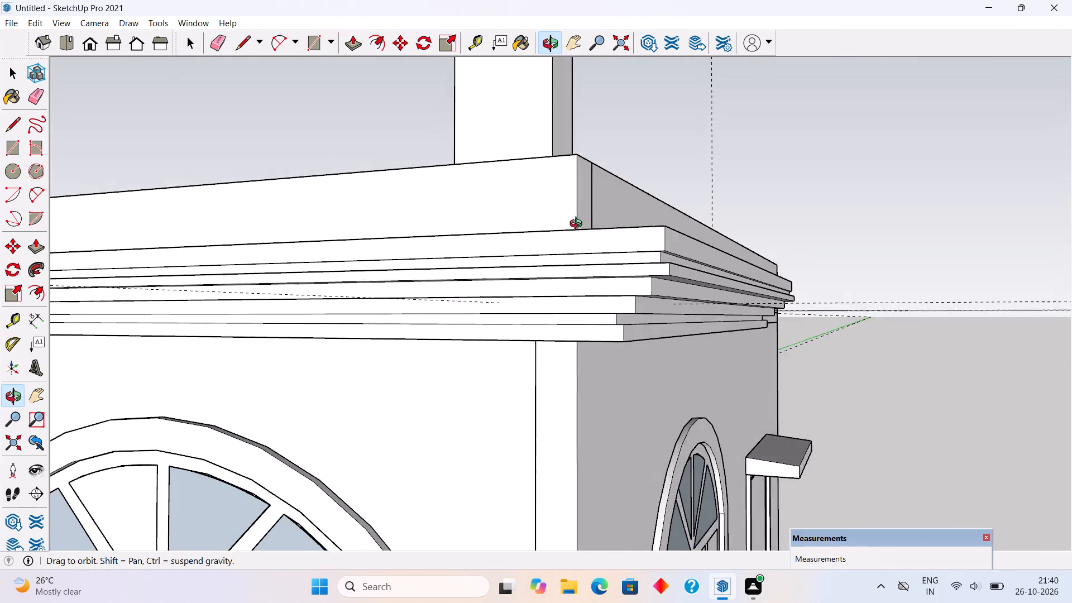
{"action": "middle_click_drag", "start_coordinate": [578, 225], "coordinate": [566, 273]}
Group all the connected geometry of the swept cornice moulding.
{"action": "triple_click", "coordinate": [588, 297]}
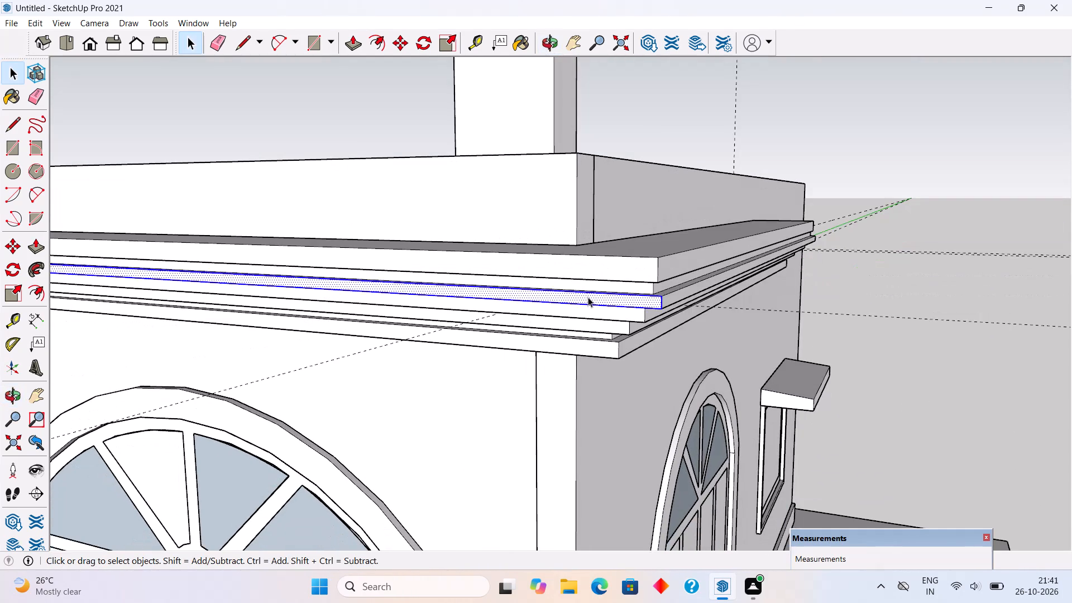
{"action": "right_click", "coordinate": [588, 297]}
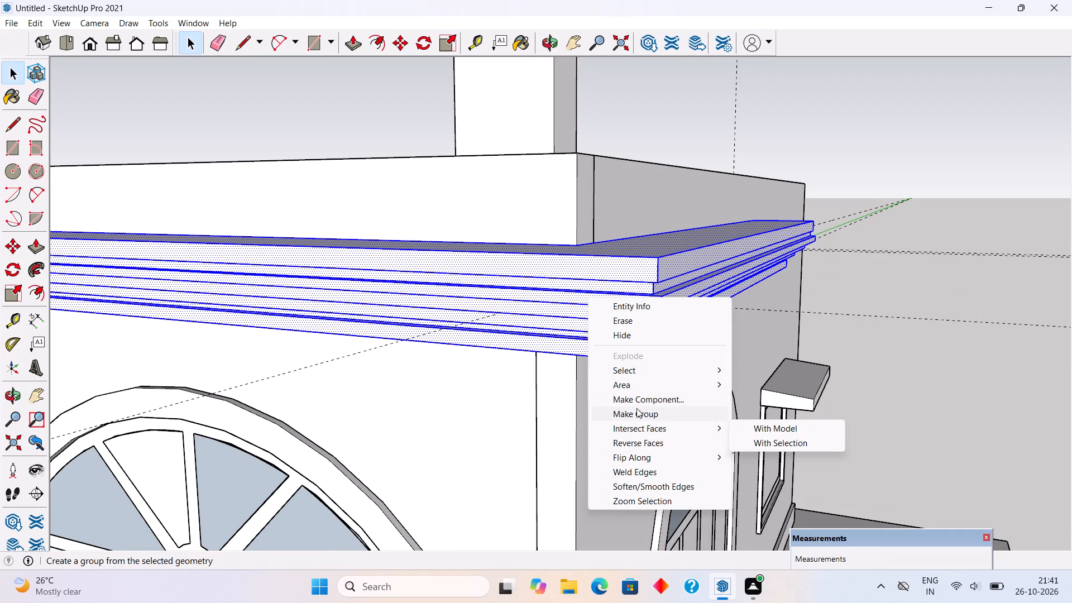
{"action": "left_click", "coordinate": [638, 411]}
Inside the cornice group, delete the stray path edge projecting past the moulding's end face at the far front corner.
{"action": "scroll", "coordinate": [638, 411], "scroll_direction": "down", "scroll_amount": 5}
{"action": "middle_click_drag", "start_coordinate": [662, 346], "coordinate": [748, 313]}
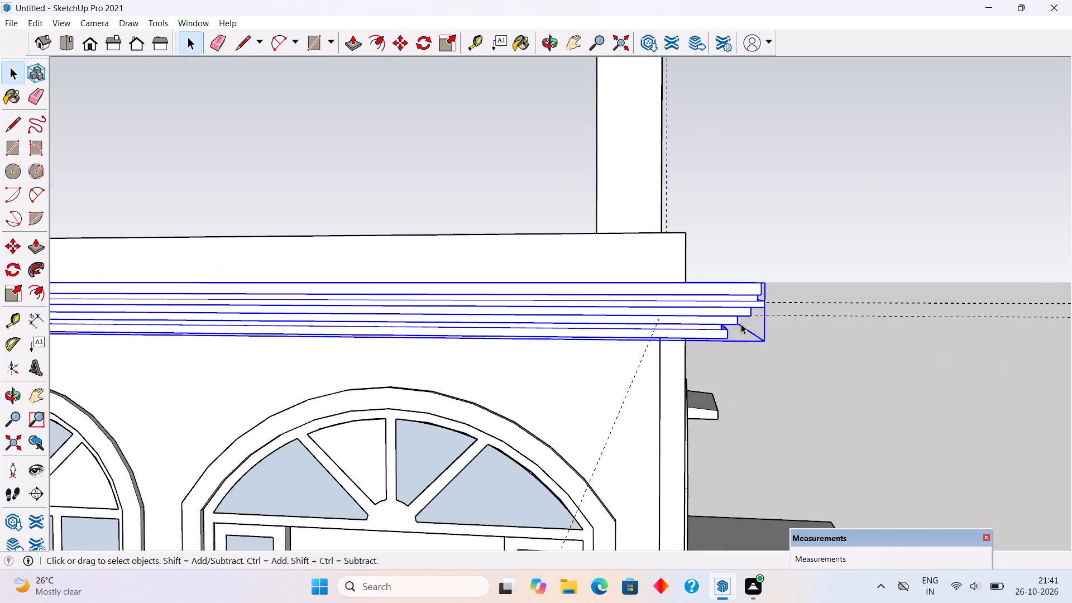
{"action": "scroll", "coordinate": [741, 324], "scroll_direction": "down", "scroll_amount": 6}
{"action": "middle_click_drag", "start_coordinate": [228, 308], "coordinate": [588, 277]}
{"action": "scroll", "coordinate": [530, 276], "scroll_direction": "up", "scroll_amount": 4}
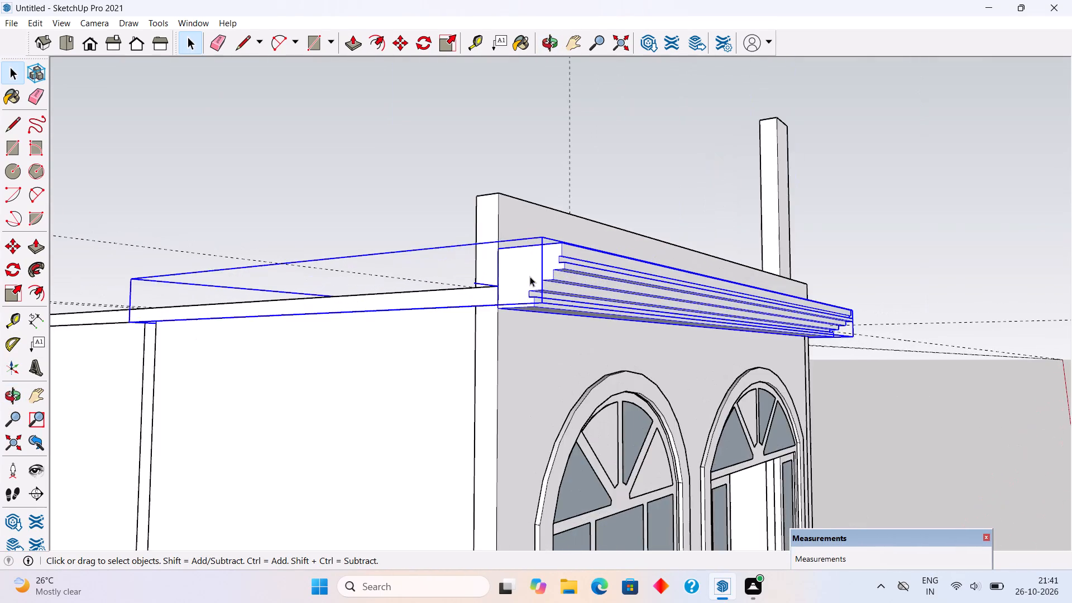
{"action": "scroll", "coordinate": [530, 276], "scroll_direction": "up", "scroll_amount": 5}
{"action": "scroll", "coordinate": [480, 289], "scroll_direction": "up", "scroll_amount": 4}
{"action": "triple_click", "coordinate": [470, 288]}
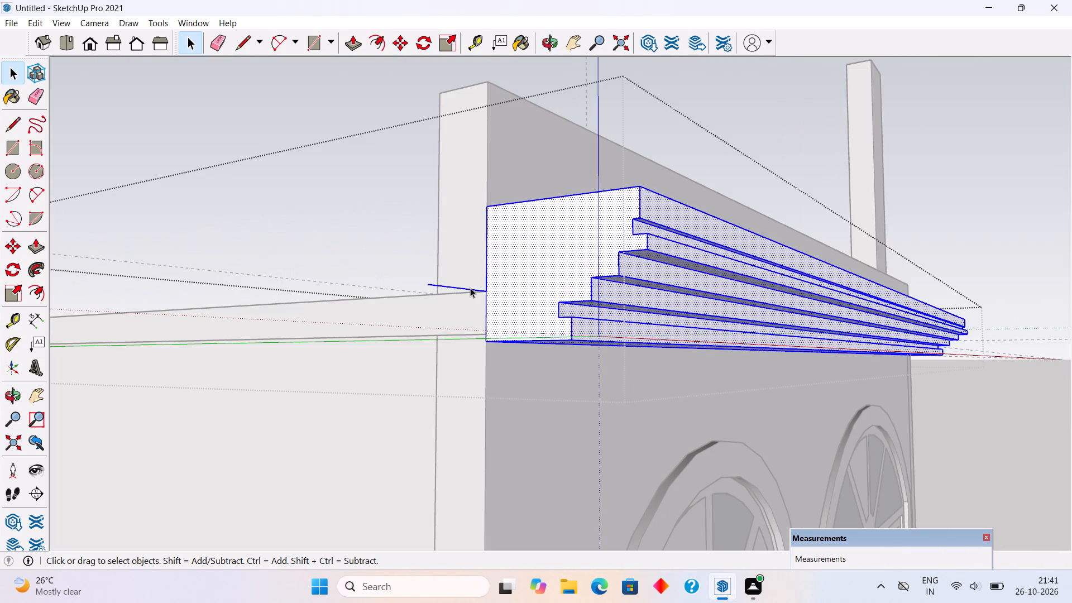
{"action": "left_click", "coordinate": [470, 288]}
{"action": "left_click", "coordinate": [470, 288]}
{"action": "scroll", "coordinate": [470, 288], "scroll_direction": "up", "scroll_amount": 4}
{"action": "left_click", "coordinate": [470, 288]}
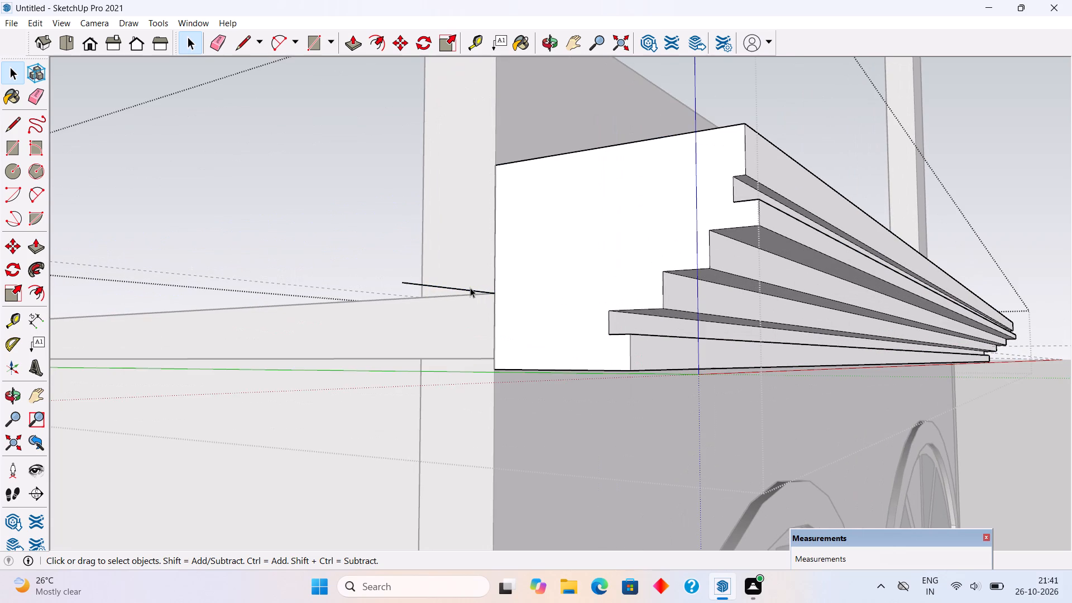
{"action": "left_click", "coordinate": [470, 288]}
{"action": "left_click", "coordinate": [470, 288]}
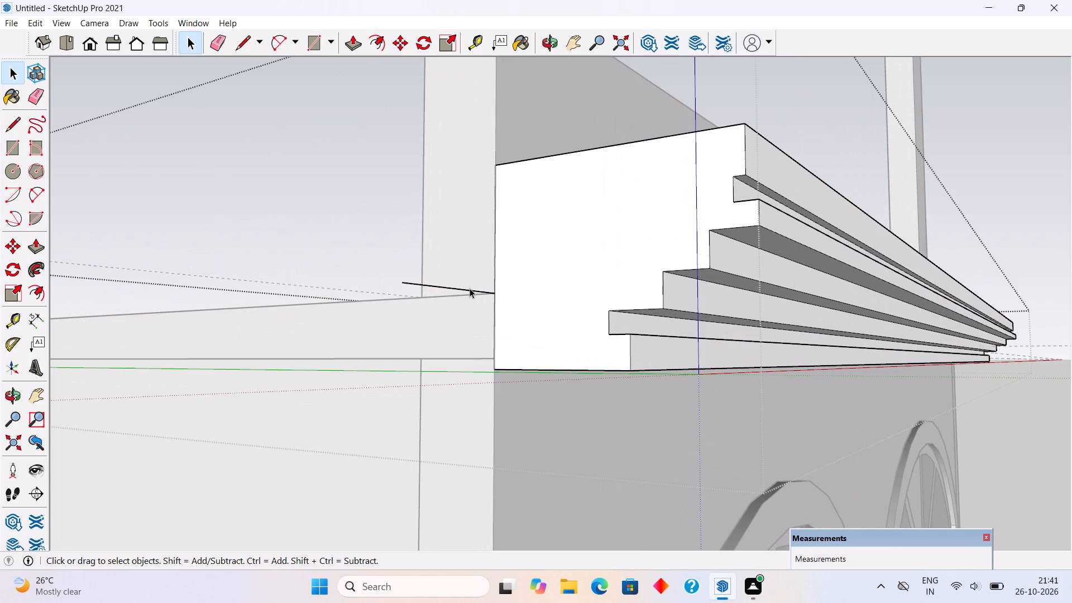
{"action": "left_click", "coordinate": [470, 288]}
{"action": "left_click", "coordinate": [470, 289]}
{"action": "key", "text": "Delete"}
{"action": "scroll", "coordinate": [486, 312], "scroll_direction": "down", "scroll_amount": 9}
{"action": "middle_click_drag", "start_coordinate": [535, 320], "coordinate": [306, 422]}
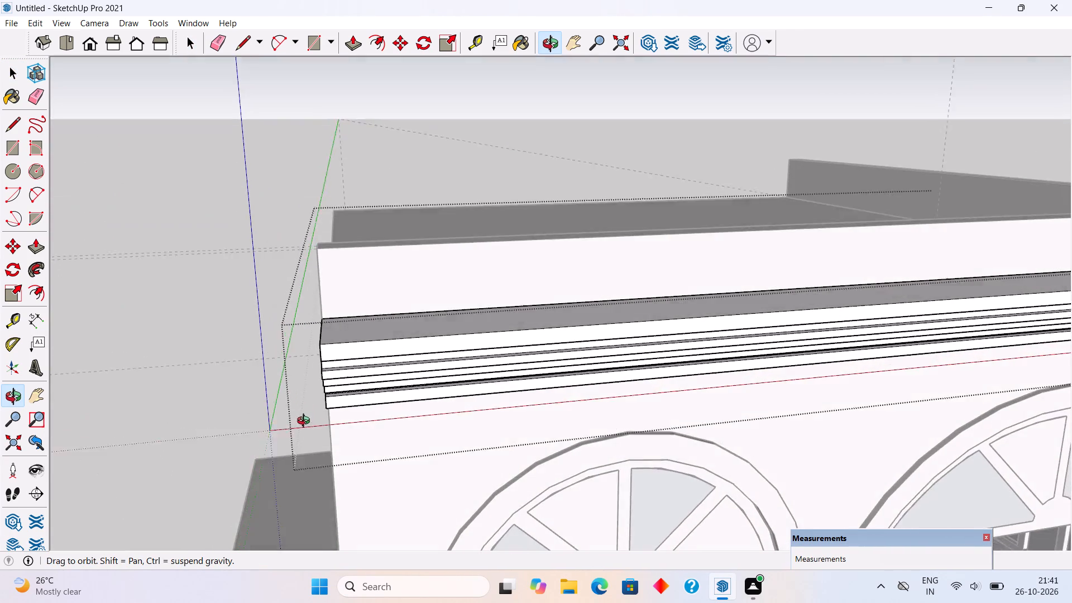
{"action": "middle_click_drag", "start_coordinate": [306, 422], "coordinate": [319, 330]}
{"action": "scroll", "coordinate": [319, 330], "scroll_direction": "down", "scroll_amount": 7}
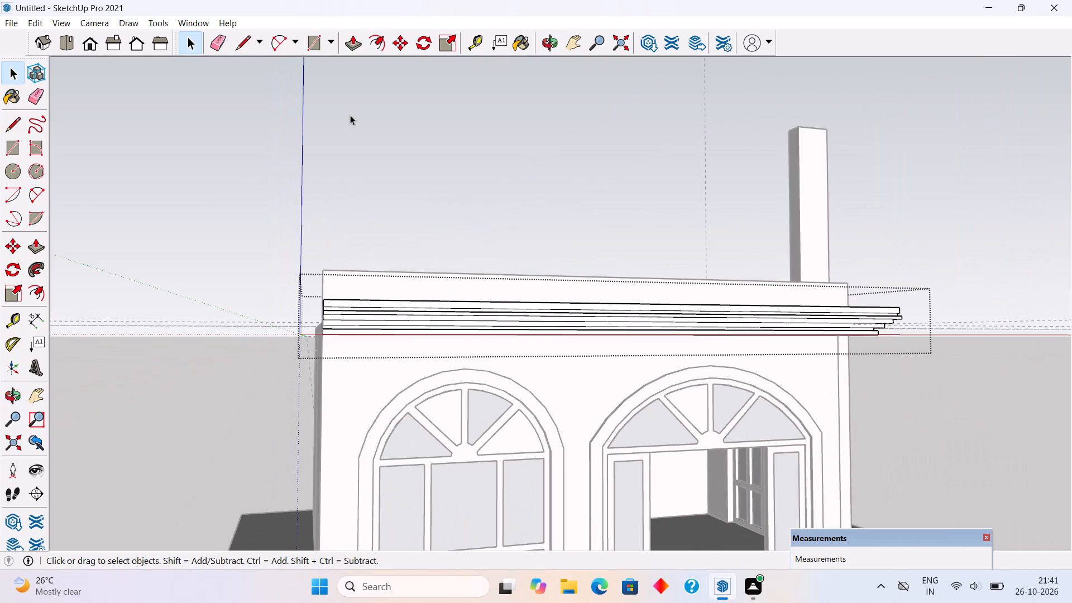
{"action": "left_click", "coordinate": [350, 115]}
Scale the cornice group downward from its bottom front edge by 1.42 in height, keeping its depth factor at 1.00.
{"action": "middle_click_drag", "start_coordinate": [475, 283], "coordinate": [376, 307]}
{"action": "left_click", "coordinate": [489, 332]}
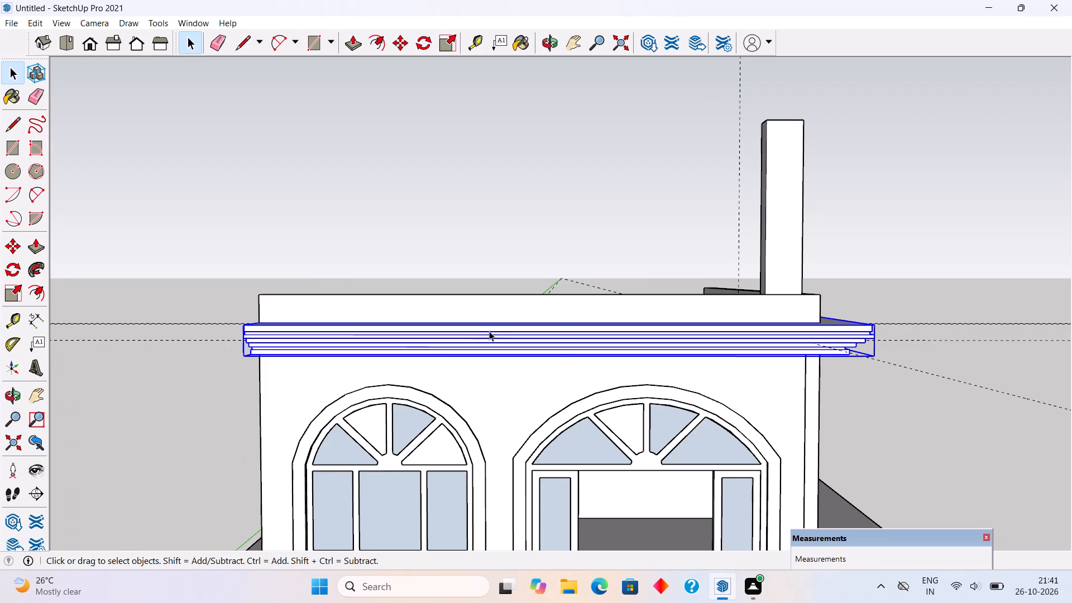
{"action": "key", "text": "s"}
{"action": "middle_click_drag", "start_coordinate": [601, 308], "coordinate": [618, 190]}
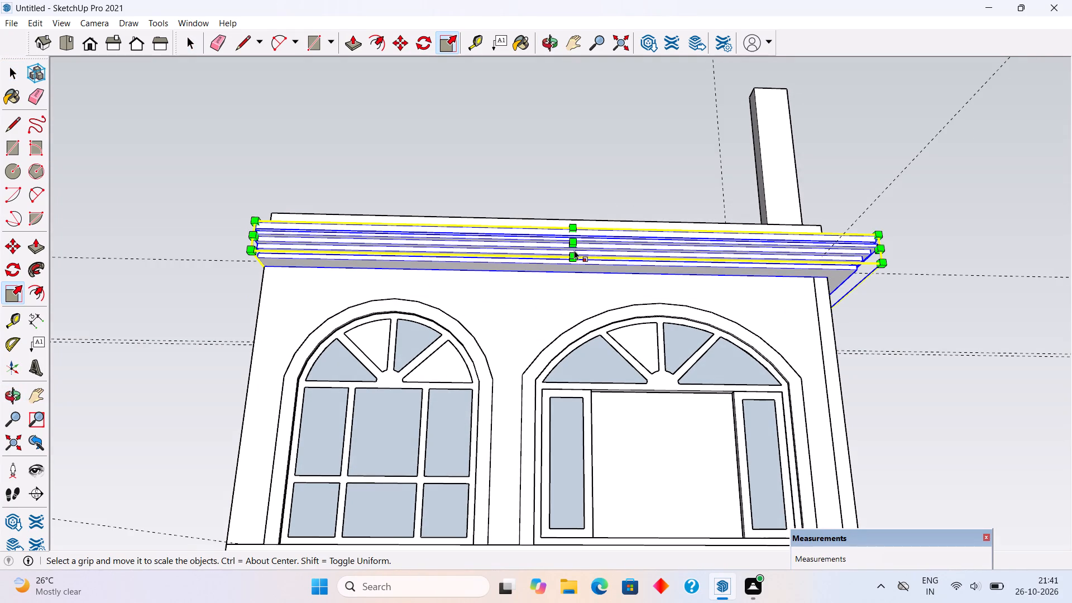
{"action": "left_click", "coordinate": [573, 256]}
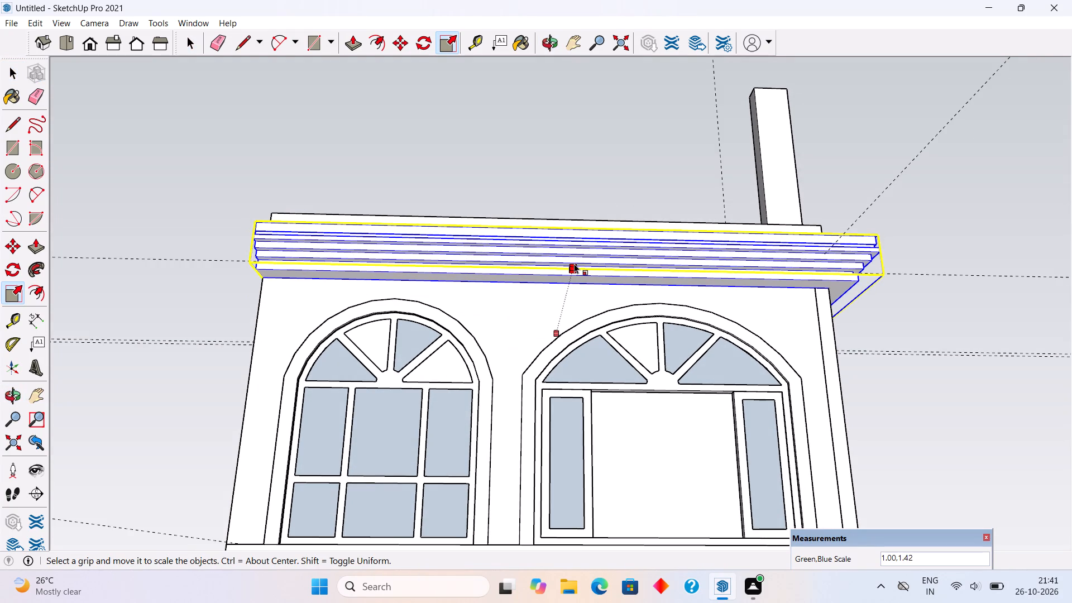
{"action": "left_click", "coordinate": [574, 264]}
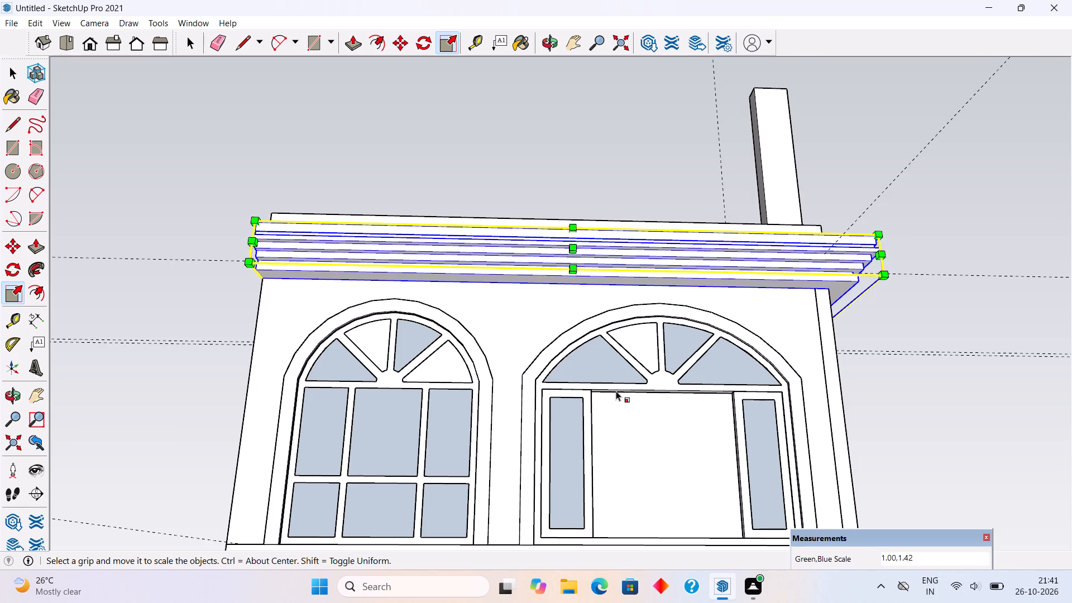
{"action": "scroll", "coordinate": [616, 391], "scroll_direction": "down", "scroll_amount": 5}
{"action": "key", "text": "space"}
{"action": "left_click", "coordinate": [806, 338]}
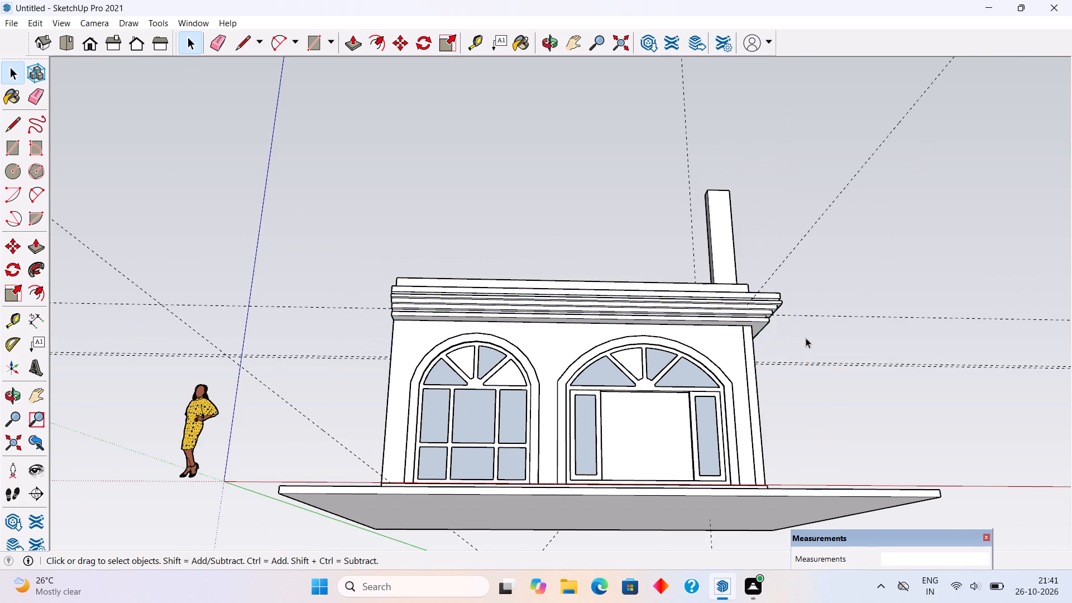
Examine the heightened cornice's proportions along the front facade, around the side wall and at the corner.
{"action": "middle_click_drag", "start_coordinate": [735, 351], "coordinate": [326, 451]}
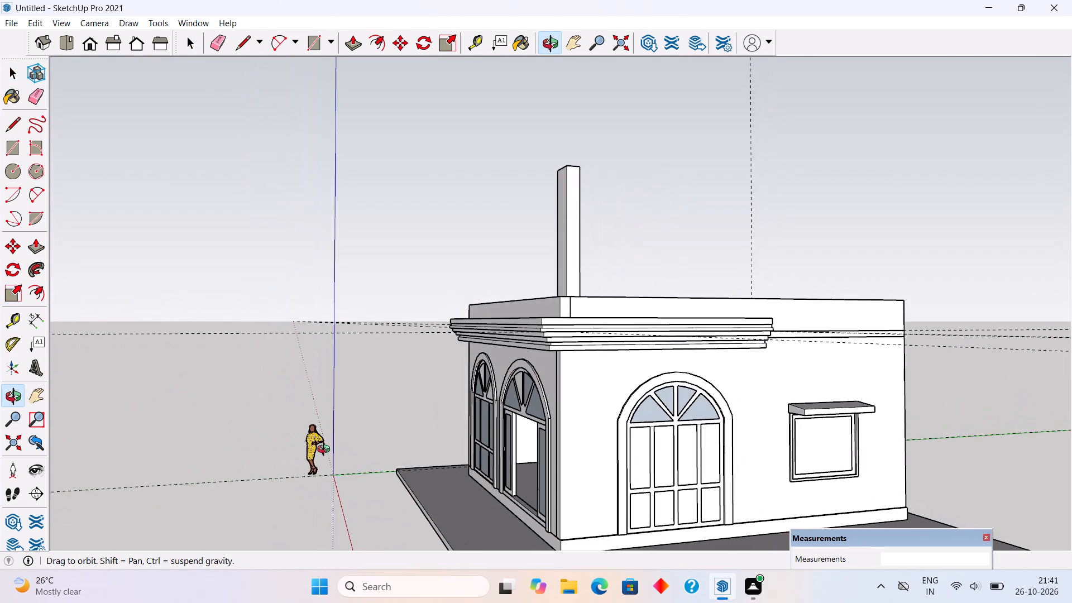
{"action": "middle_click_drag", "start_coordinate": [326, 451], "coordinate": [487, 454]}
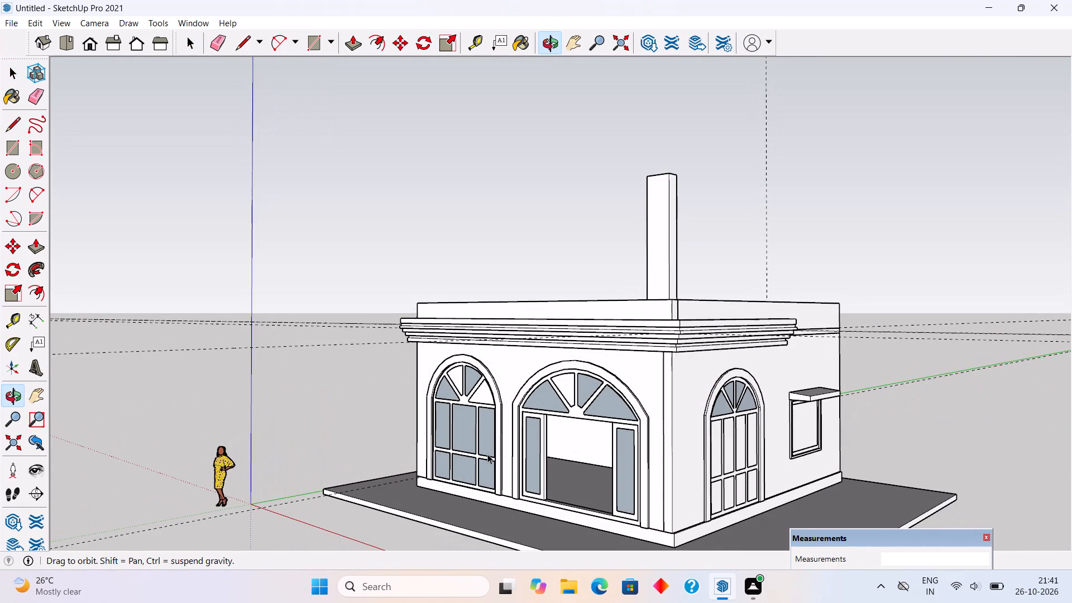
{"action": "scroll", "coordinate": [489, 452], "scroll_direction": "down", "scroll_amount": 4}
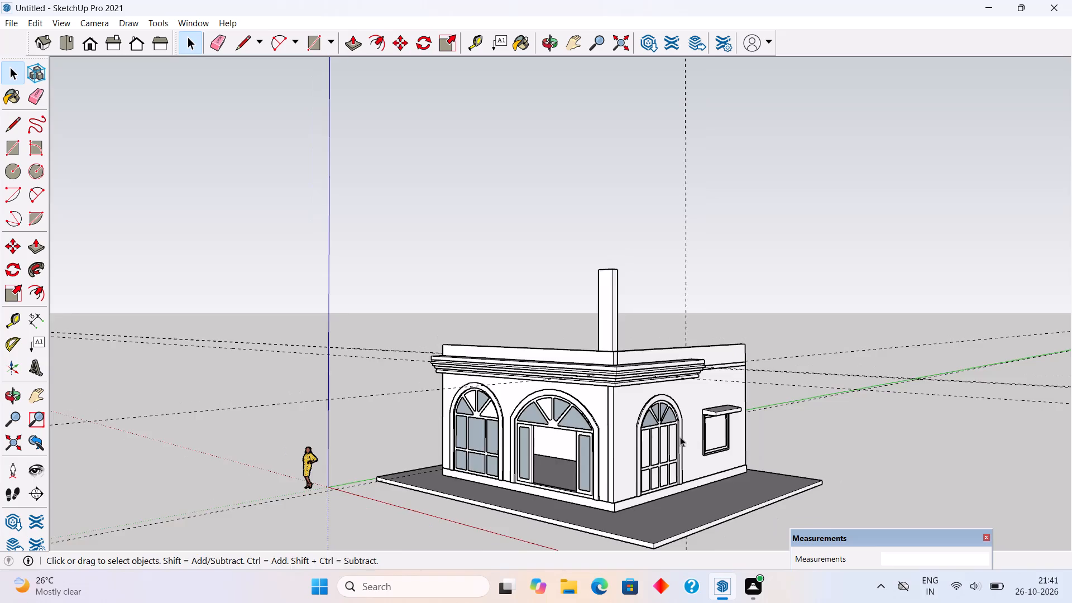
{"action": "middle_click_drag", "start_coordinate": [644, 437], "coordinate": [1004, 475]}
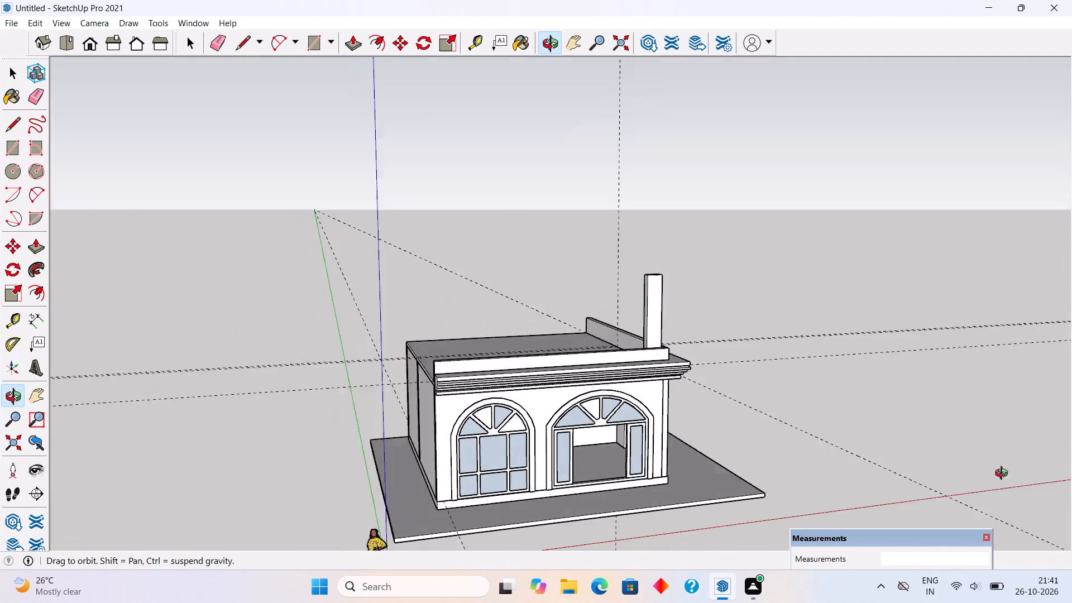
{"action": "middle_click_drag", "start_coordinate": [1004, 475], "coordinate": [1030, 458]}
{"action": "scroll", "coordinate": [764, 395], "scroll_direction": "up", "scroll_amount": 5}
{"action": "scroll", "coordinate": [602, 334], "scroll_direction": "up", "scroll_amount": 2}
{"action": "middle_click_drag", "start_coordinate": [560, 335], "coordinate": [430, 300]}
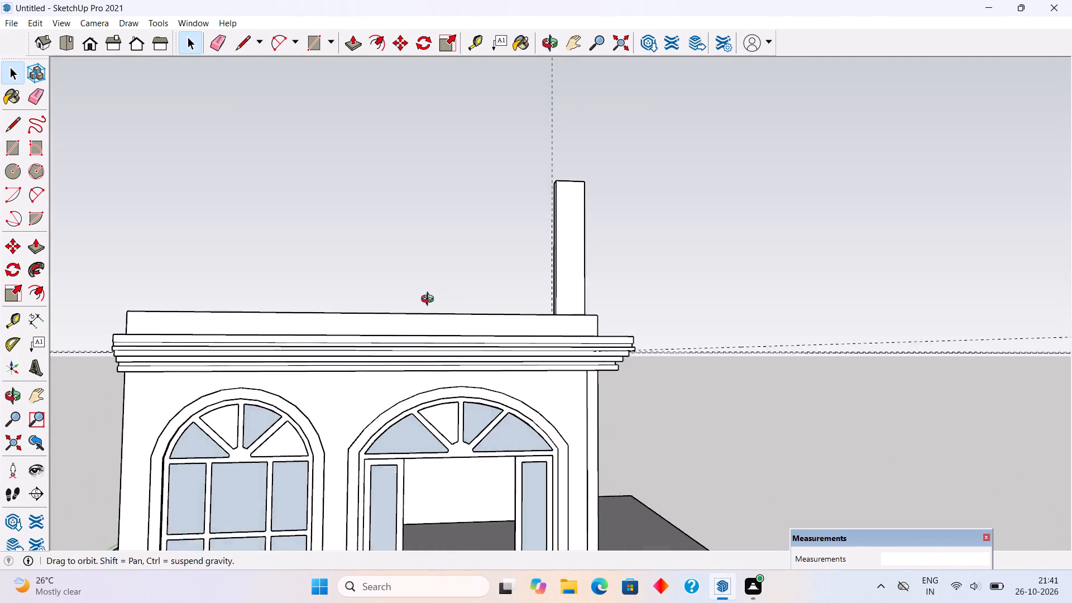
{"action": "middle_click_drag", "start_coordinate": [430, 300], "coordinate": [387, 247]}
{"action": "scroll", "coordinate": [387, 245], "scroll_direction": "down", "scroll_amount": 8}
{"action": "middle_click_drag", "start_coordinate": [405, 307], "coordinate": [473, 394]}
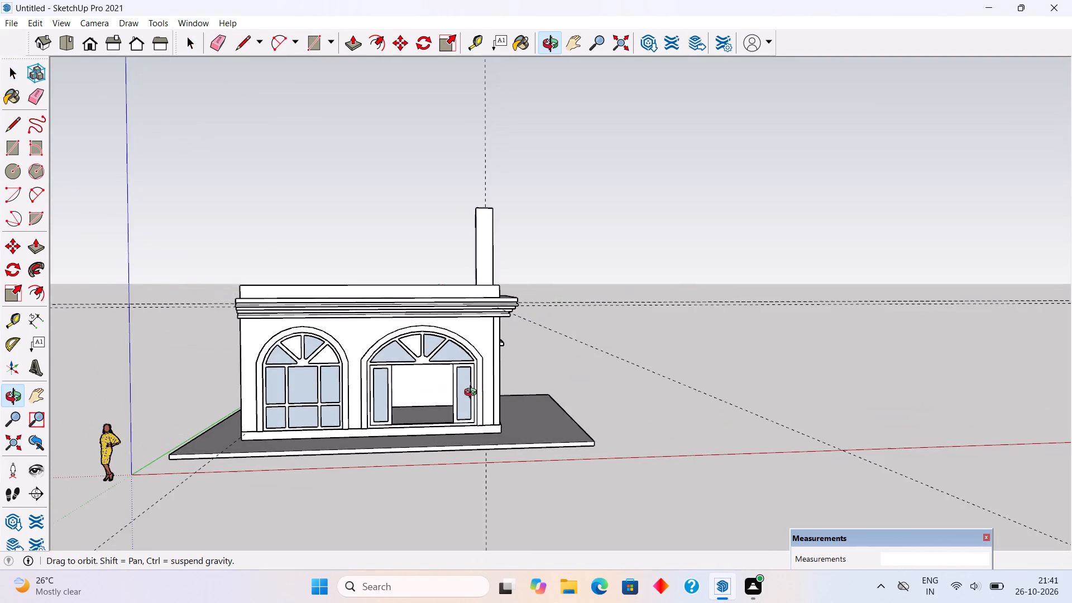
{"action": "middle_click_drag", "start_coordinate": [473, 394], "coordinate": [473, 394]}
{"action": "scroll", "coordinate": [473, 394], "scroll_direction": "up", "scroll_amount": 3}
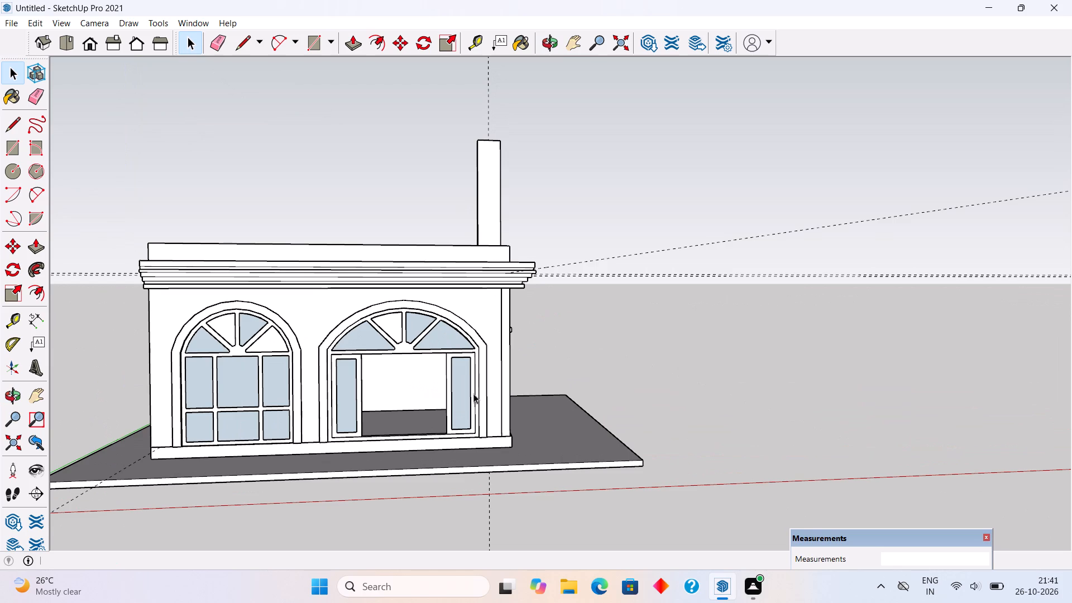
{"action": "middle_click_drag", "start_coordinate": [527, 260], "coordinate": [644, 206]}
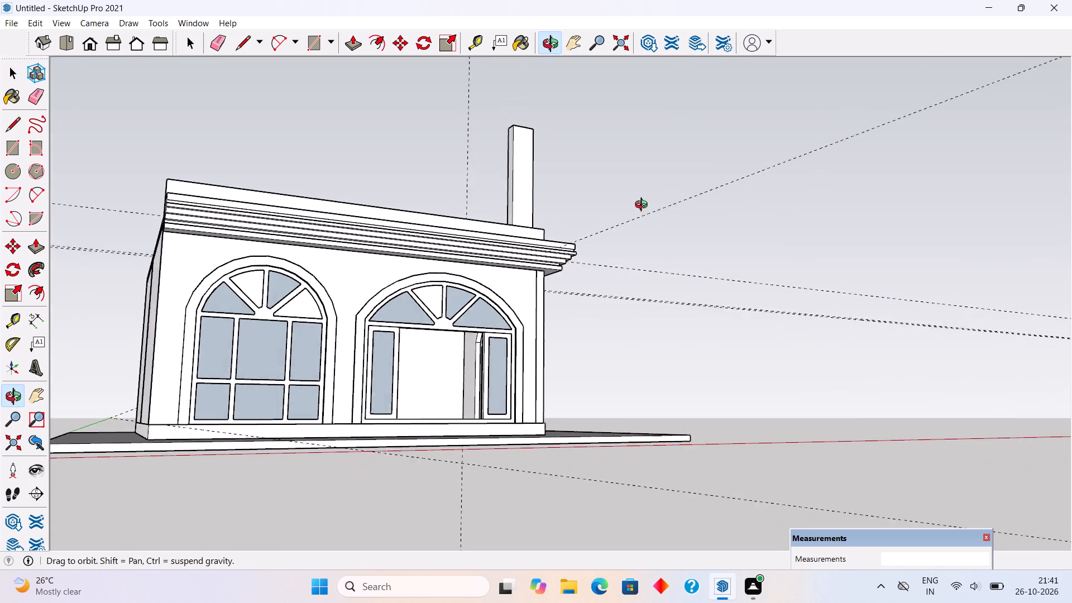
{"action": "middle_click_drag", "start_coordinate": [644, 206], "coordinate": [703, 236]}
{"action": "scroll", "coordinate": [627, 260], "scroll_direction": "up", "scroll_amount": 7}
{"action": "scroll", "coordinate": [534, 298], "scroll_direction": "up", "scroll_amount": 5}
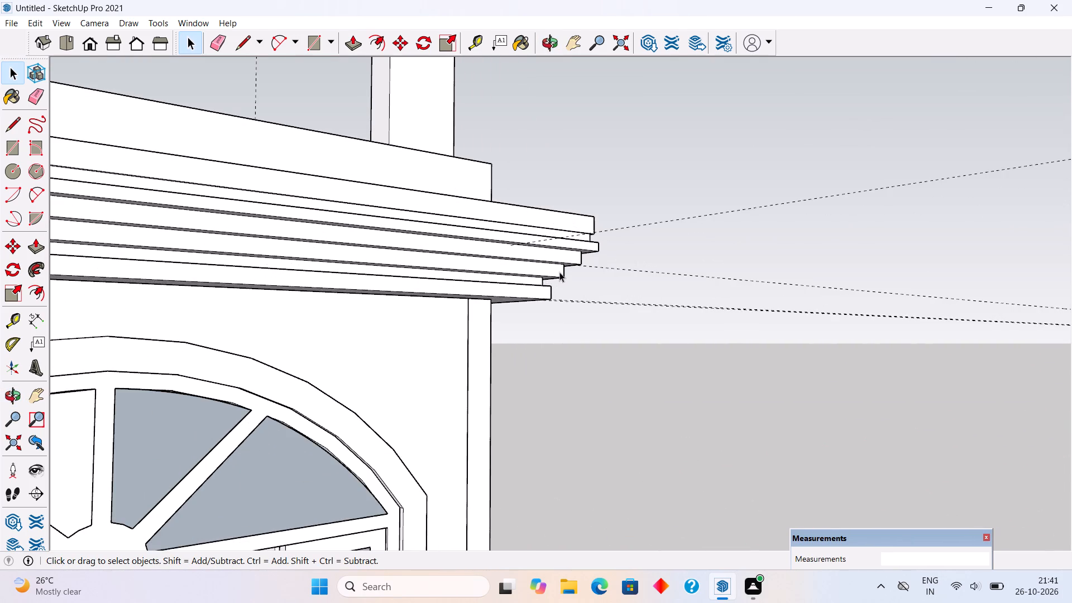
{"action": "scroll", "coordinate": [559, 271], "scroll_direction": "up", "scroll_amount": 4}
{"action": "scroll", "coordinate": [620, 191], "scroll_direction": "down", "scroll_amount": 9}
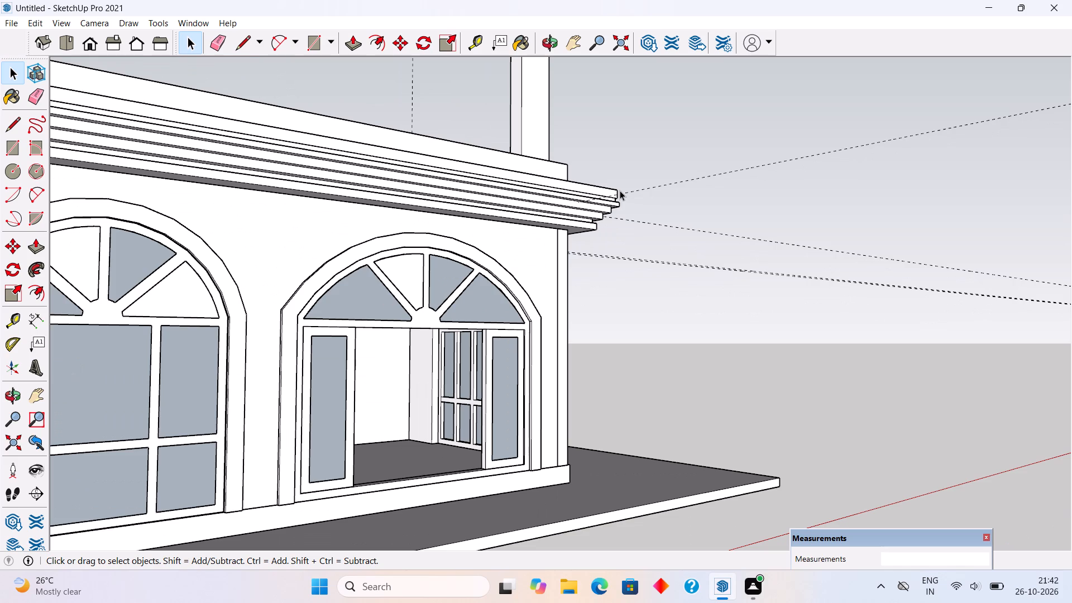
{"action": "scroll", "coordinate": [619, 151], "scroll_direction": "down", "scroll_amount": 6}
{"action": "scroll", "coordinate": [538, 220], "scroll_direction": "down", "scroll_amount": 3}
Scale the cornice group's height from its bottom front edge by about 0.83, keeping its depth factor at 1.00.
{"action": "middle_click_drag", "start_coordinate": [539, 217], "coordinate": [543, 162]}
{"action": "scroll", "coordinate": [539, 216], "scroll_direction": "down", "scroll_amount": 1}
{"action": "scroll", "coordinate": [508, 186], "scroll_direction": "up", "scroll_amount": 5}
{"action": "left_click", "coordinate": [508, 186]}
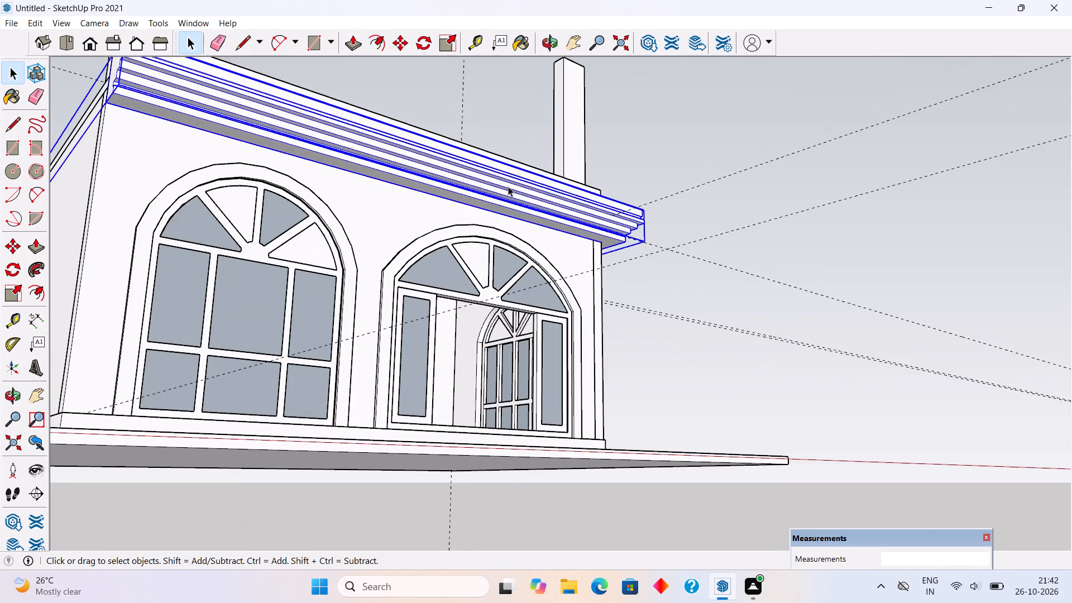
{"action": "scroll", "coordinate": [492, 195], "scroll_direction": "up", "scroll_amount": 2}
{"action": "key", "text": "s"}
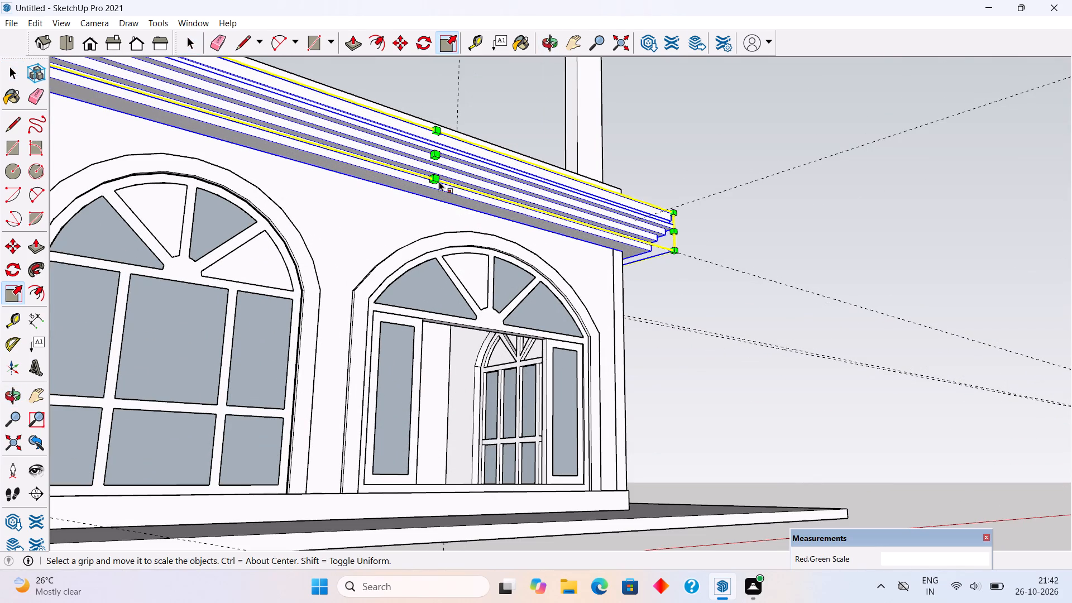
{"action": "left_click", "coordinate": [435, 177]}
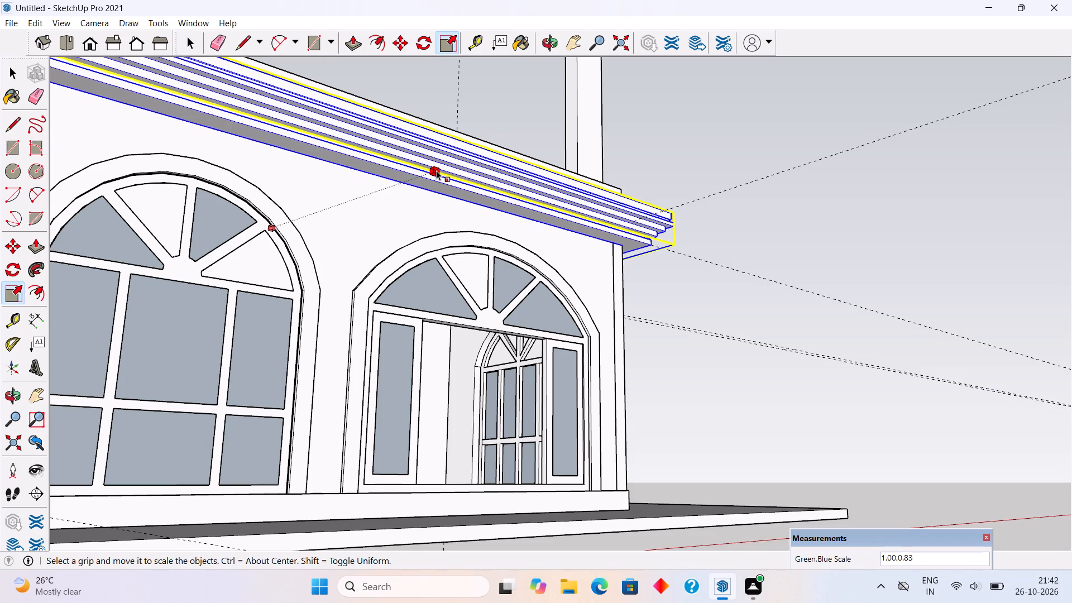
{"action": "left_click", "coordinate": [438, 169]}
{"action": "key", "text": "space"}
{"action": "left_click", "coordinate": [771, 93]}
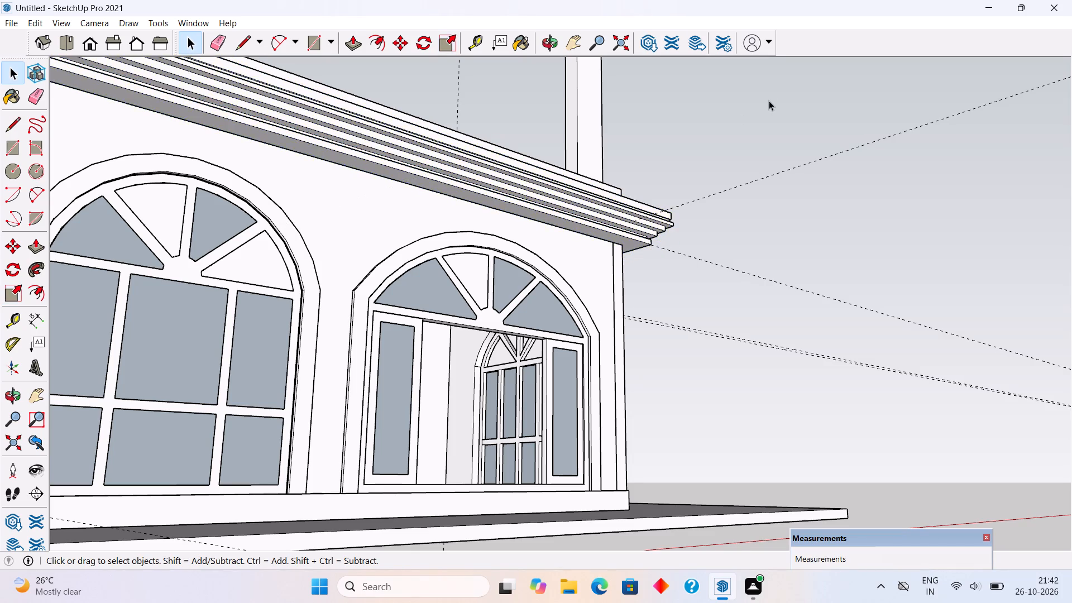
Examine the rescaled cornice along the front and side walls and from above the roof.
{"action": "middle_click_drag", "start_coordinate": [748, 137], "coordinate": [413, 279]}
{"action": "scroll", "coordinate": [433, 266], "scroll_direction": "down", "scroll_amount": 1}
{"action": "middle_click_drag", "start_coordinate": [591, 274], "coordinate": [580, 254]}
{"action": "middle_click_drag", "start_coordinate": [573, 207], "coordinate": [439, 200]}
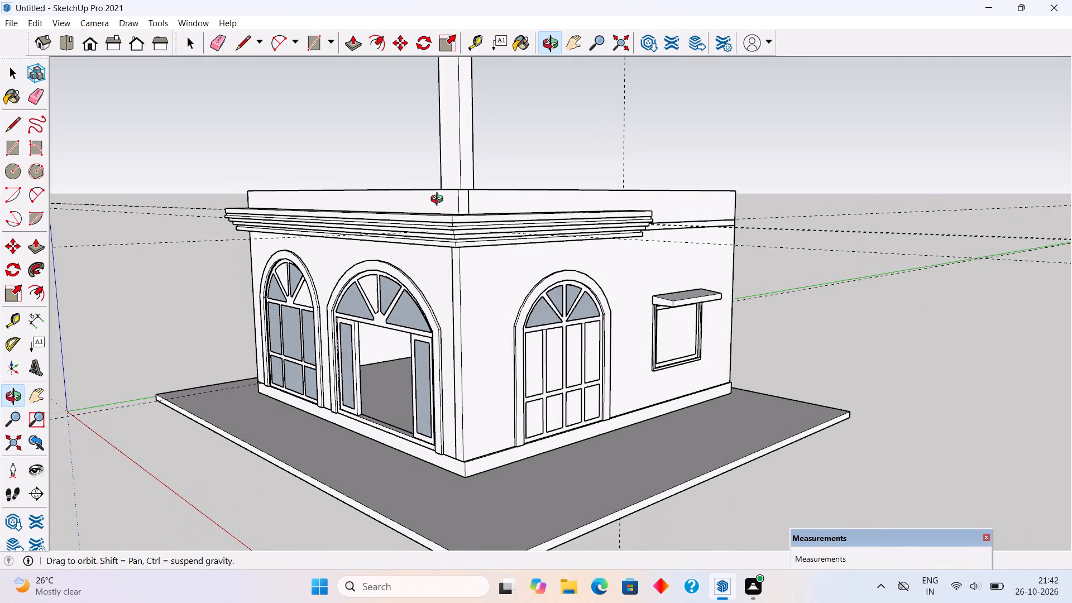
{"action": "middle_click_drag", "start_coordinate": [439, 200], "coordinate": [439, 202]}
{"action": "scroll", "coordinate": [439, 202], "scroll_direction": "up", "scroll_amount": 1}
{"action": "middle_click_drag", "start_coordinate": [596, 233], "coordinate": [611, 250]}
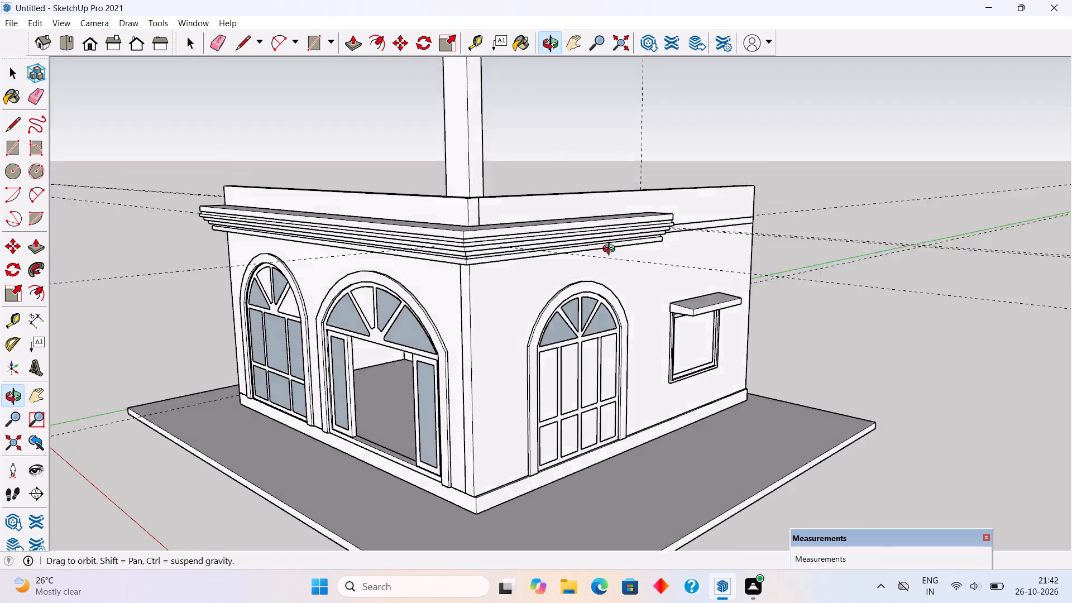
{"action": "middle_click_drag", "start_coordinate": [611, 250], "coordinate": [661, 313]}
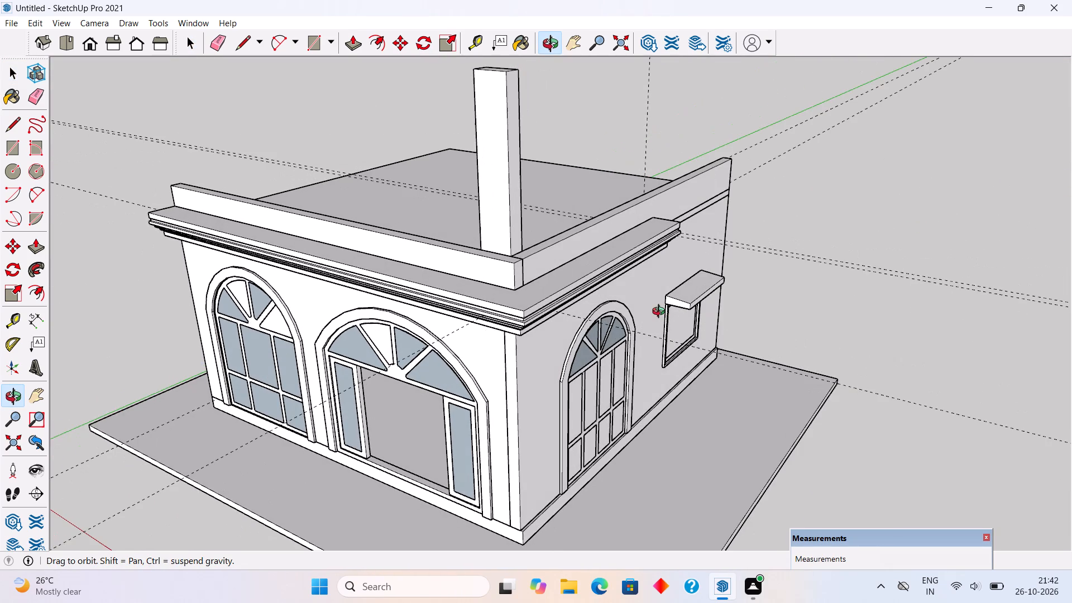
{"action": "middle_click_drag", "start_coordinate": [661, 313], "coordinate": [595, 324]}
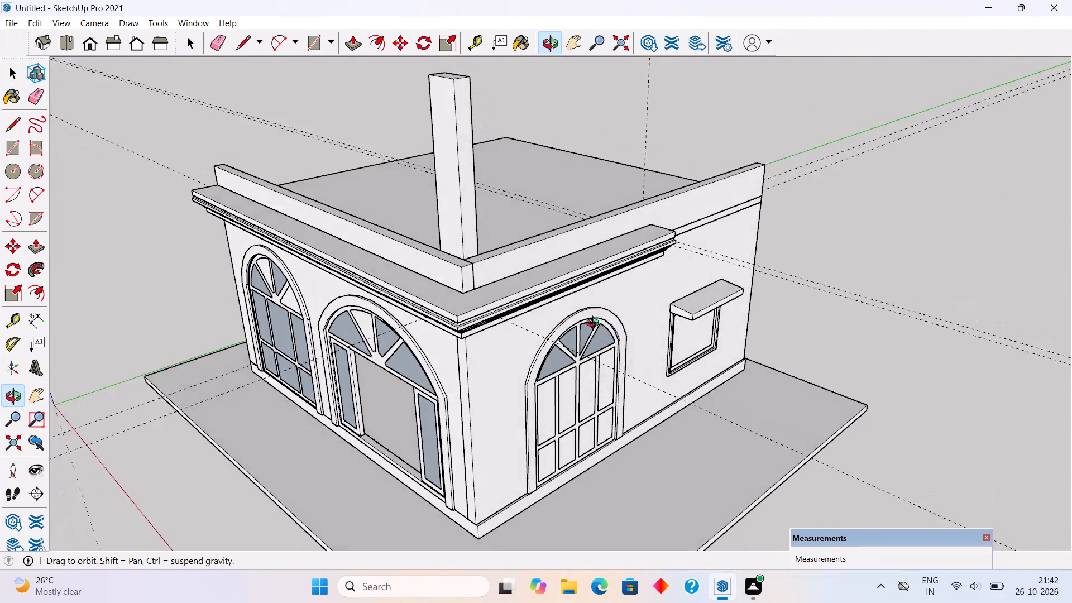
{"action": "middle_click_drag", "start_coordinate": [595, 324], "coordinate": [543, 327]}
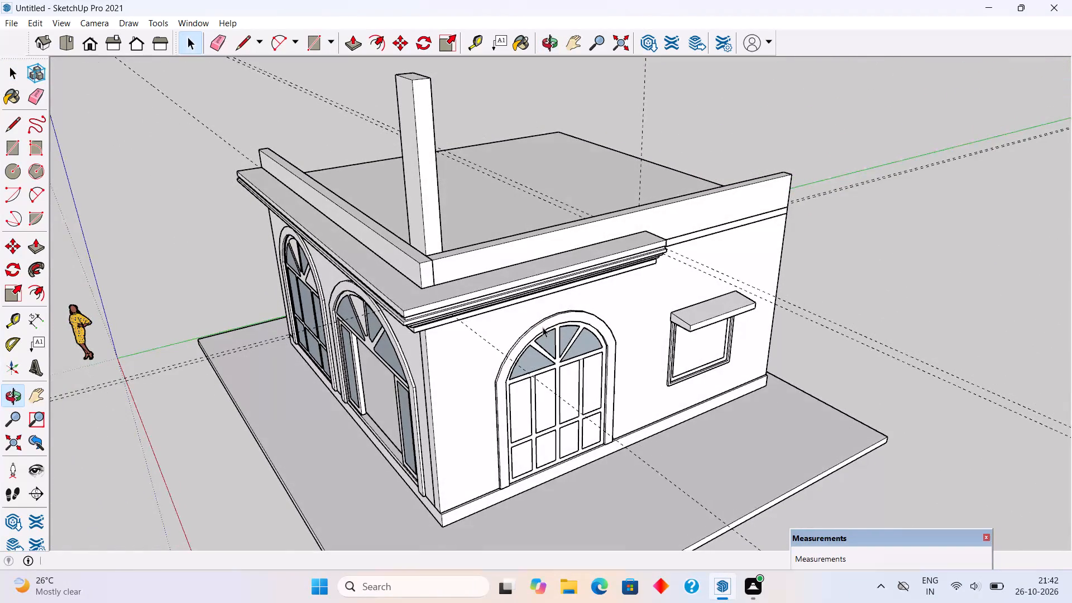
Move the tall corner pillar forward onto the front parapet, set back about 3" from the parapet's outer edge.
{"action": "middle_click_drag", "start_coordinate": [560, 344], "coordinate": [890, 365]}
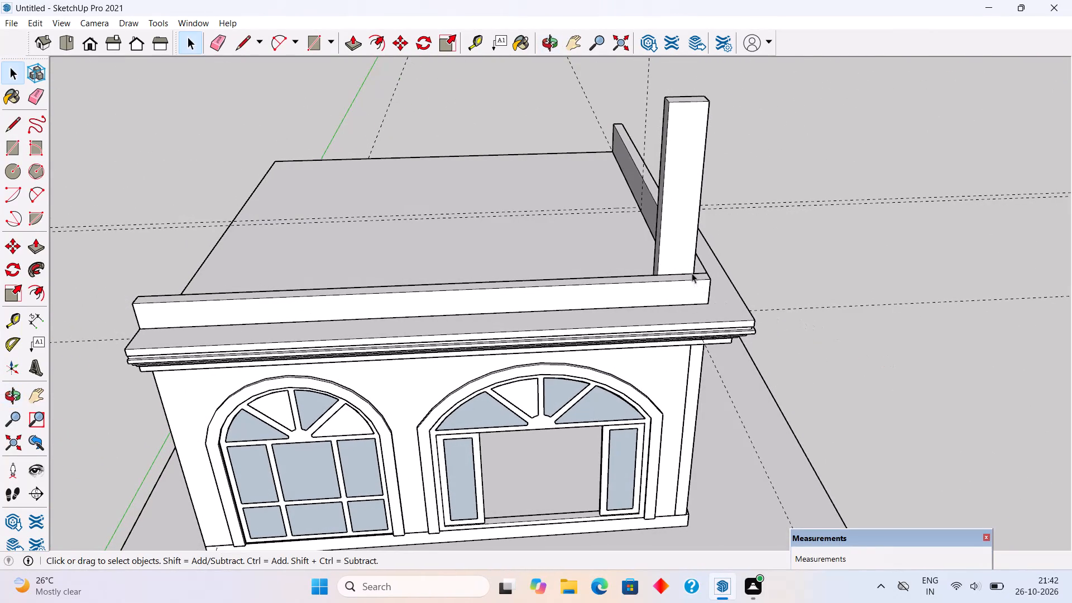
{"action": "left_click", "coordinate": [683, 256]}
{"action": "middle_click_drag", "start_coordinate": [679, 280], "coordinate": [870, 275]}
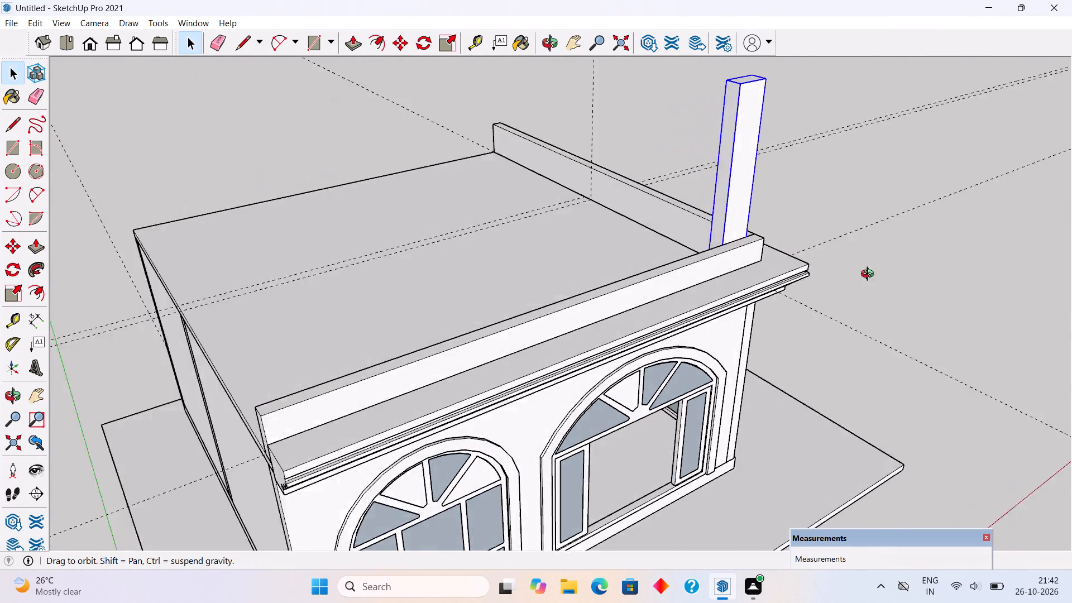
{"action": "middle_click_drag", "start_coordinate": [870, 275], "coordinate": [961, 251]}
{"action": "middle_click_drag", "start_coordinate": [551, 246], "coordinate": [663, 293]}
{"action": "scroll", "coordinate": [709, 256], "scroll_direction": "up", "scroll_amount": 4}
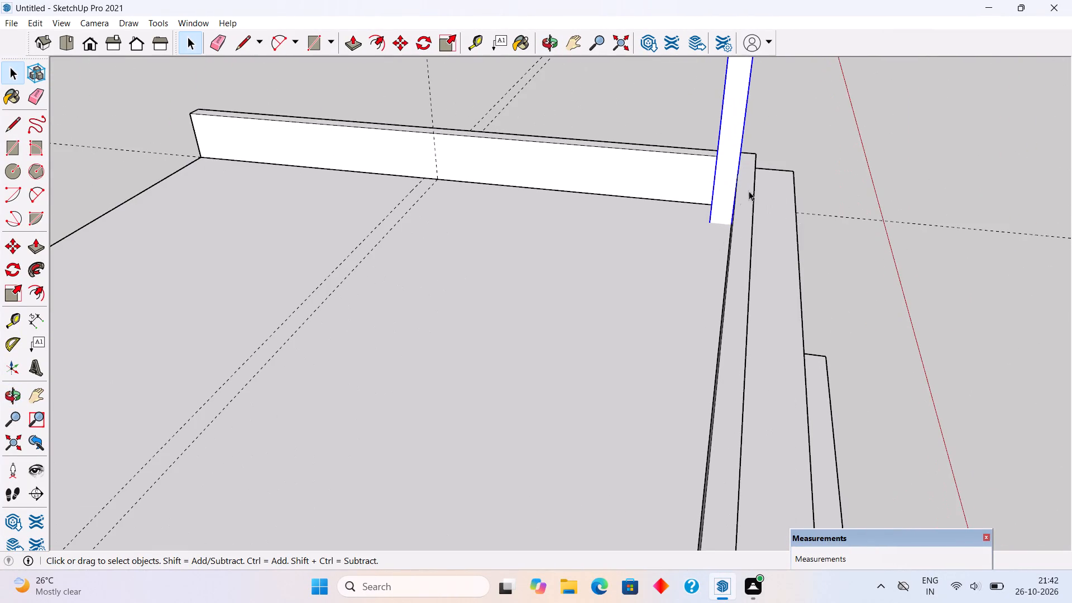
{"action": "middle_click_drag", "start_coordinate": [663, 211], "coordinate": [487, 257]}
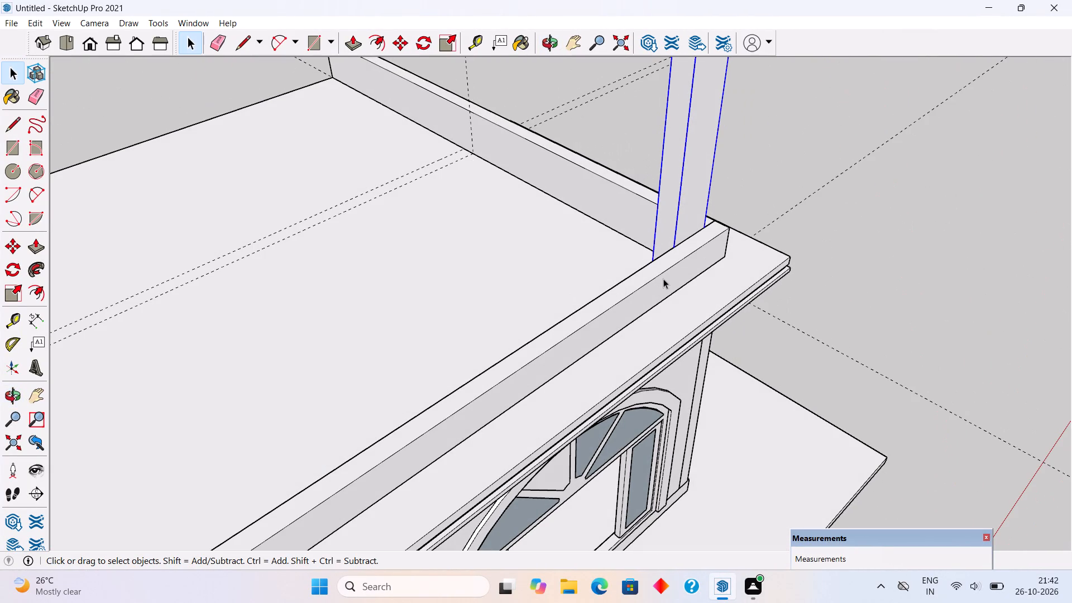
{"action": "key", "text": "m"}
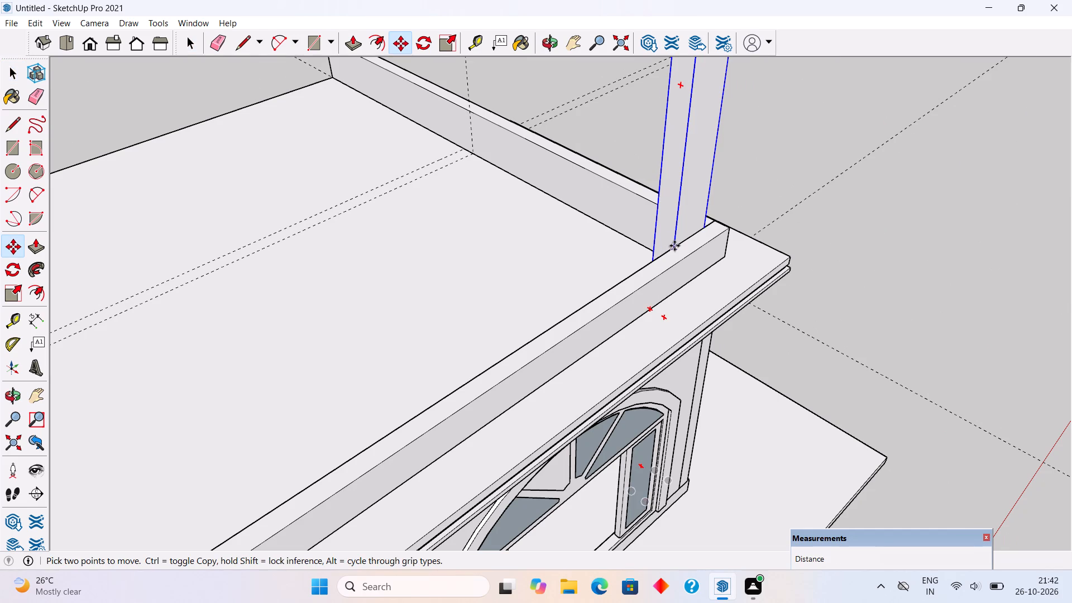
{"action": "left_click", "coordinate": [674, 246]}
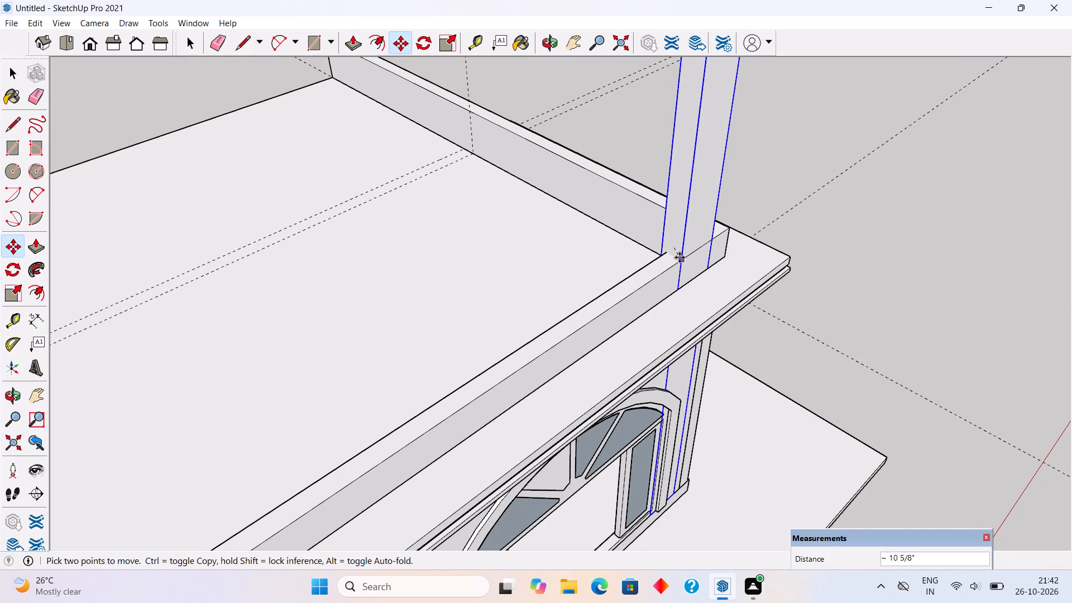
{"action": "scroll", "coordinate": [679, 257], "scroll_direction": "up", "scroll_amount": 7}
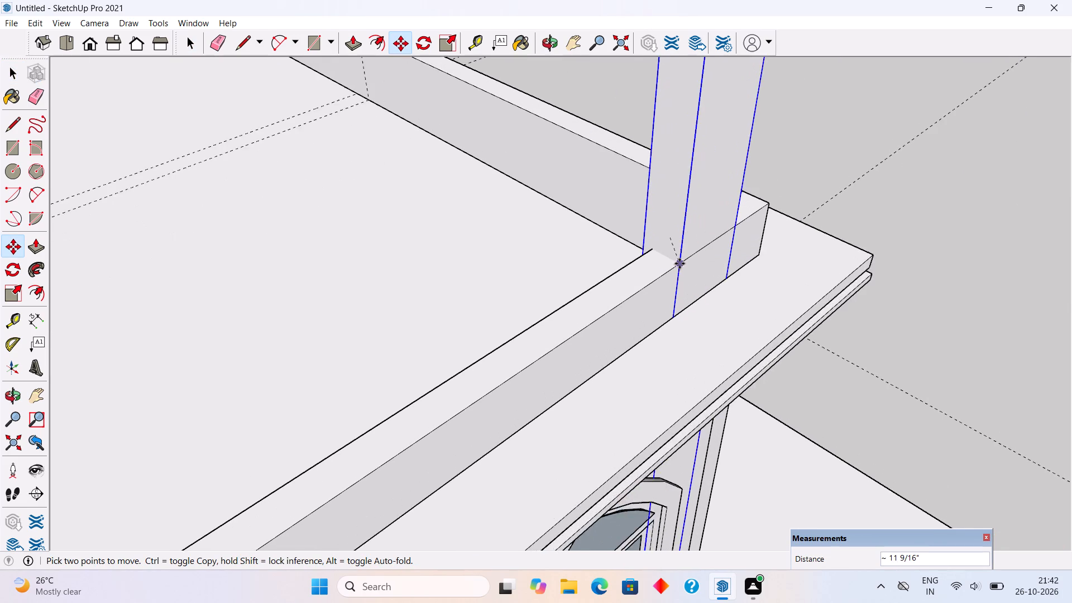
{"action": "left_click", "coordinate": [679, 264]}
{"action": "left_click", "coordinate": [682, 261]}
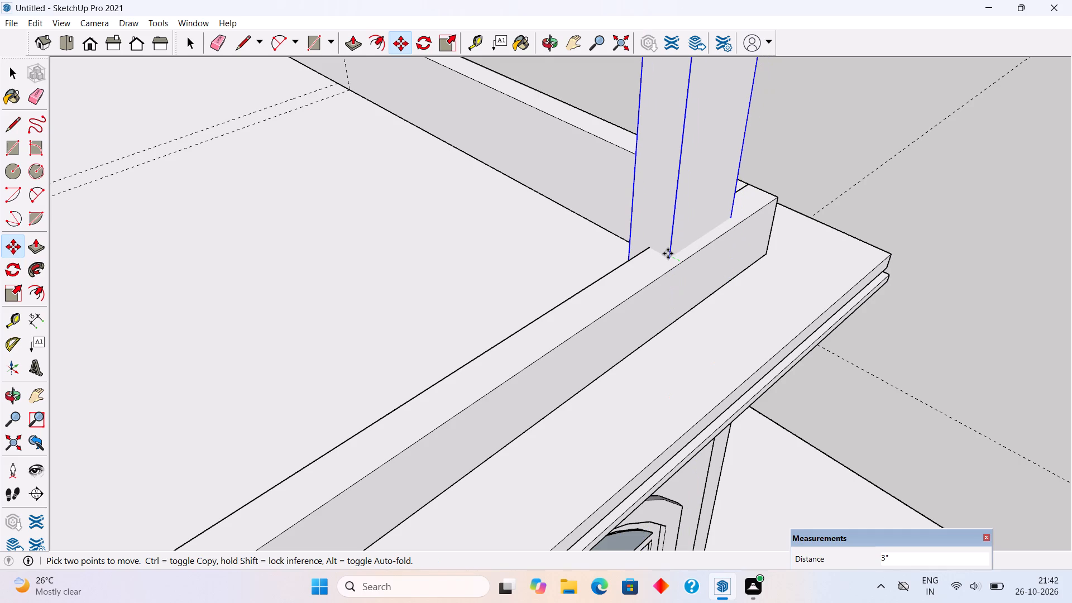
{"action": "left_click", "coordinate": [668, 253]}
{"action": "key", "text": "space"}
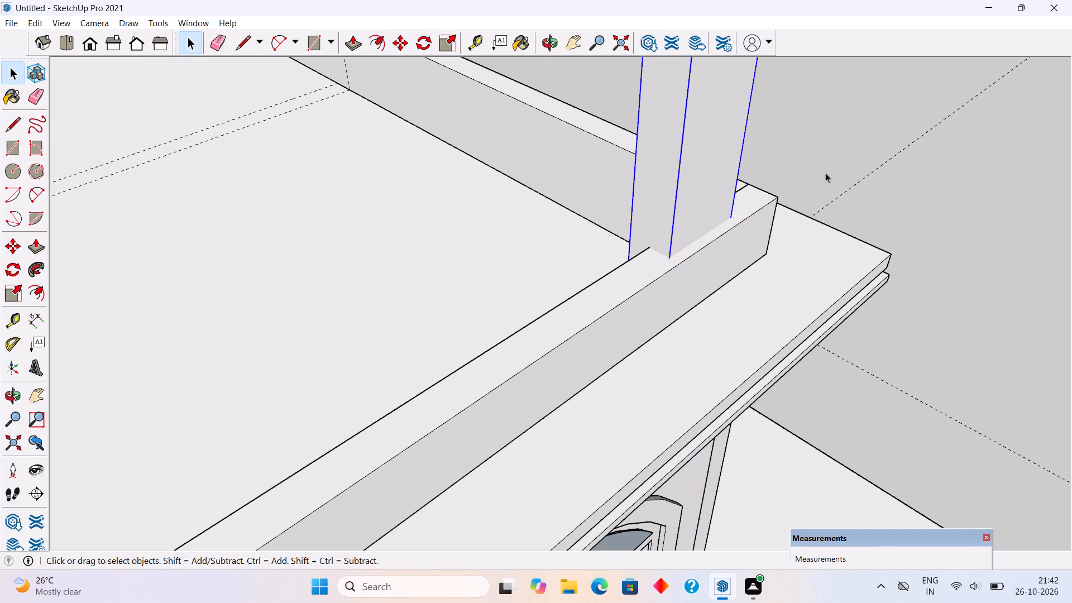
{"action": "left_click", "coordinate": [825, 173]}
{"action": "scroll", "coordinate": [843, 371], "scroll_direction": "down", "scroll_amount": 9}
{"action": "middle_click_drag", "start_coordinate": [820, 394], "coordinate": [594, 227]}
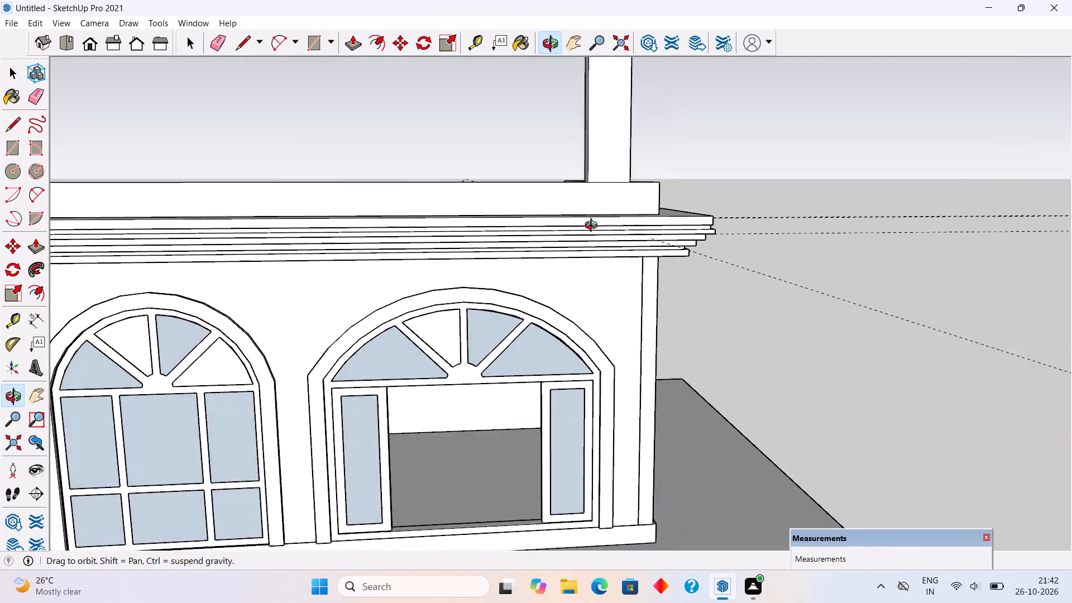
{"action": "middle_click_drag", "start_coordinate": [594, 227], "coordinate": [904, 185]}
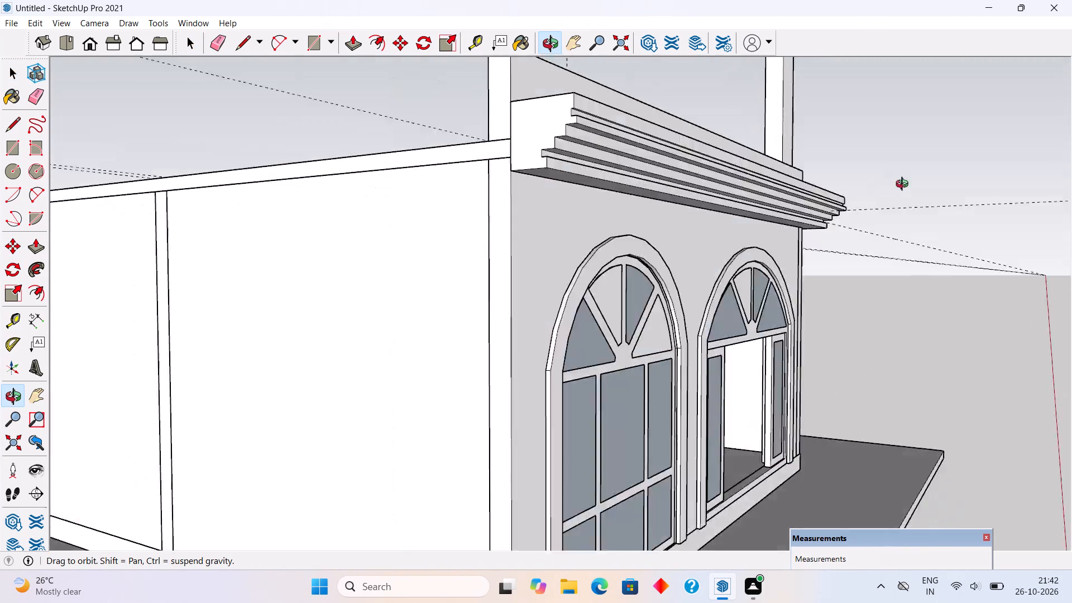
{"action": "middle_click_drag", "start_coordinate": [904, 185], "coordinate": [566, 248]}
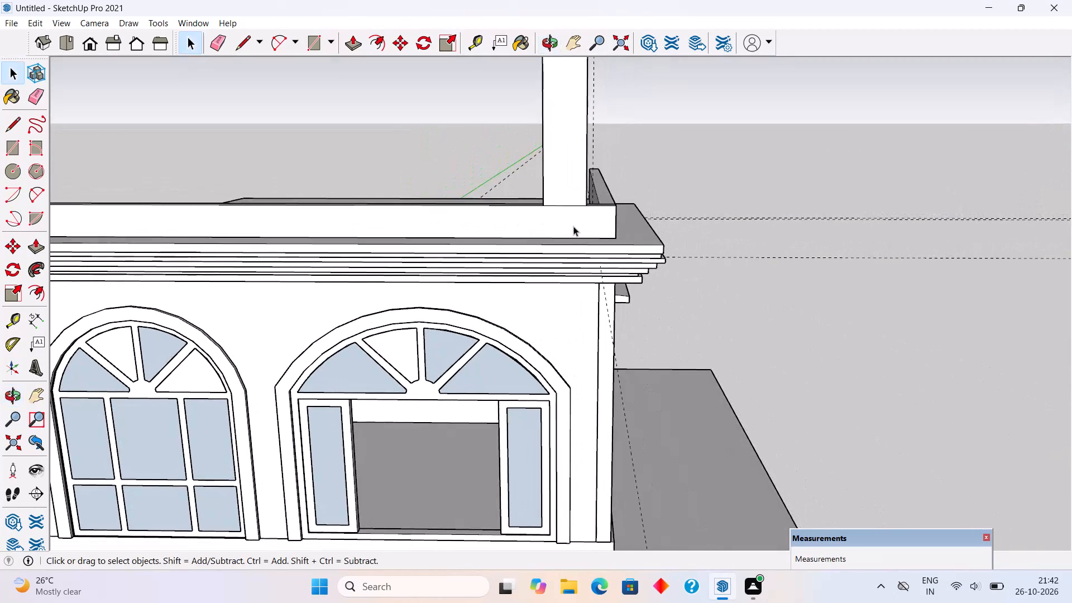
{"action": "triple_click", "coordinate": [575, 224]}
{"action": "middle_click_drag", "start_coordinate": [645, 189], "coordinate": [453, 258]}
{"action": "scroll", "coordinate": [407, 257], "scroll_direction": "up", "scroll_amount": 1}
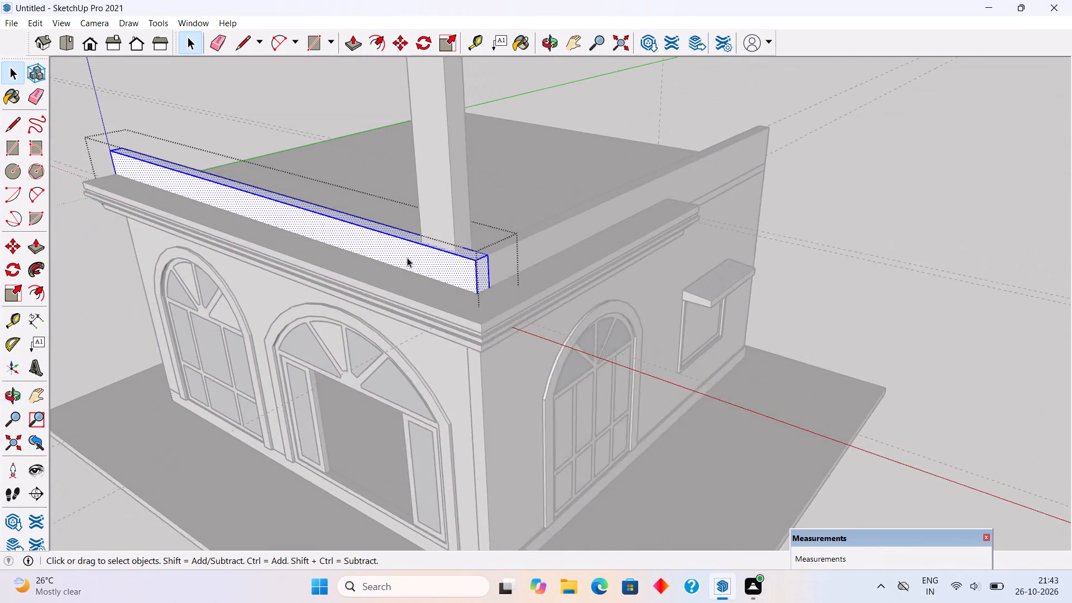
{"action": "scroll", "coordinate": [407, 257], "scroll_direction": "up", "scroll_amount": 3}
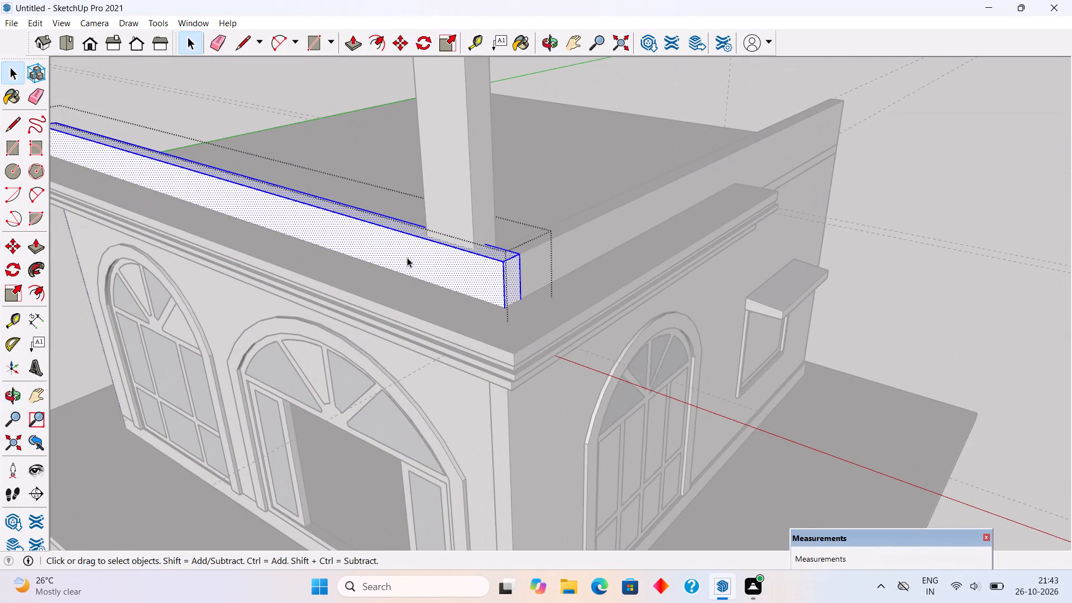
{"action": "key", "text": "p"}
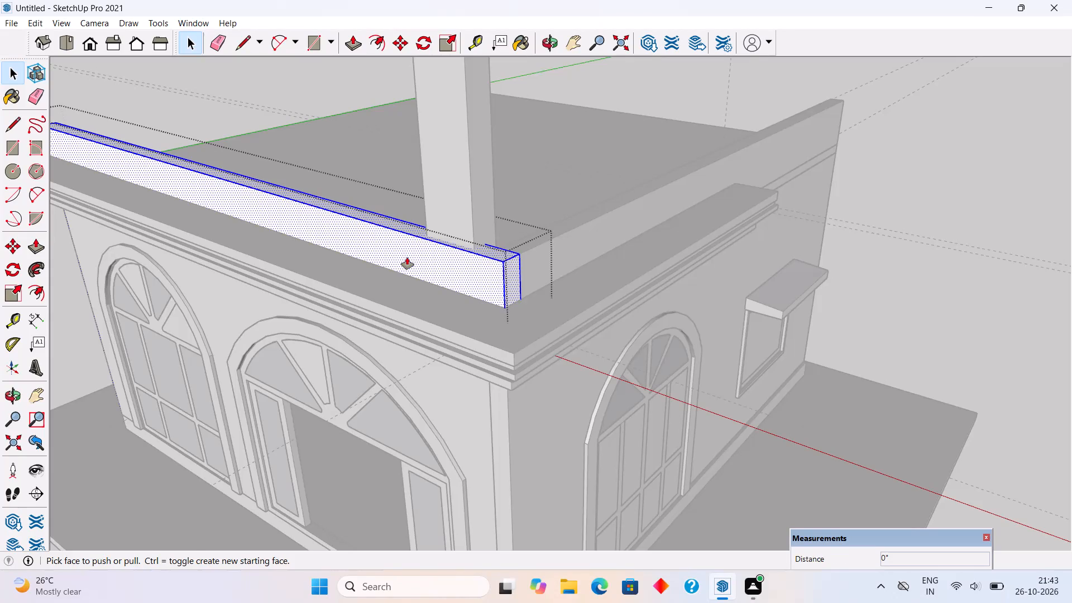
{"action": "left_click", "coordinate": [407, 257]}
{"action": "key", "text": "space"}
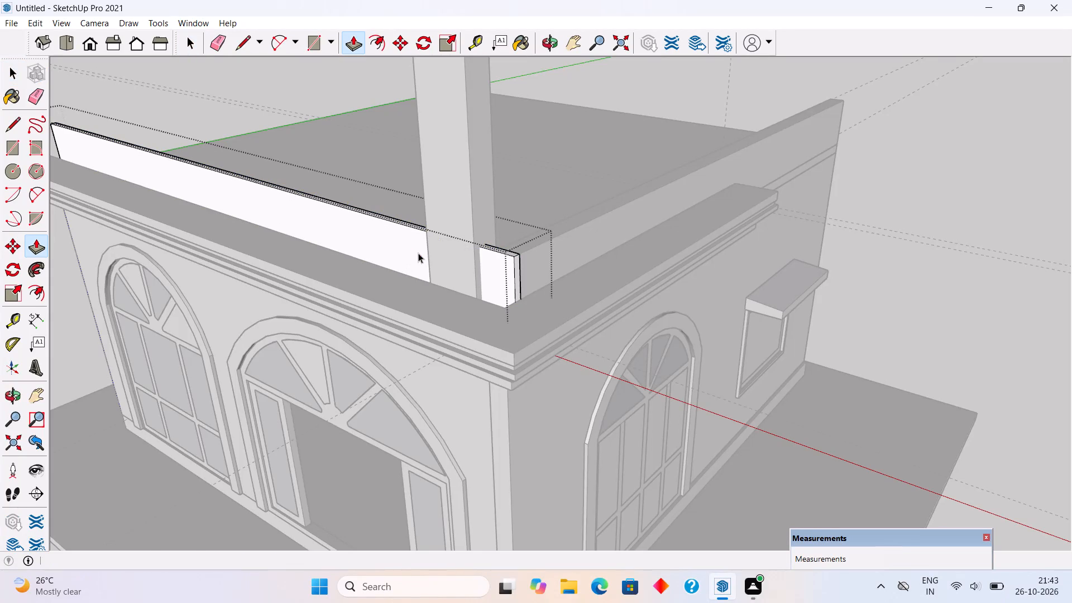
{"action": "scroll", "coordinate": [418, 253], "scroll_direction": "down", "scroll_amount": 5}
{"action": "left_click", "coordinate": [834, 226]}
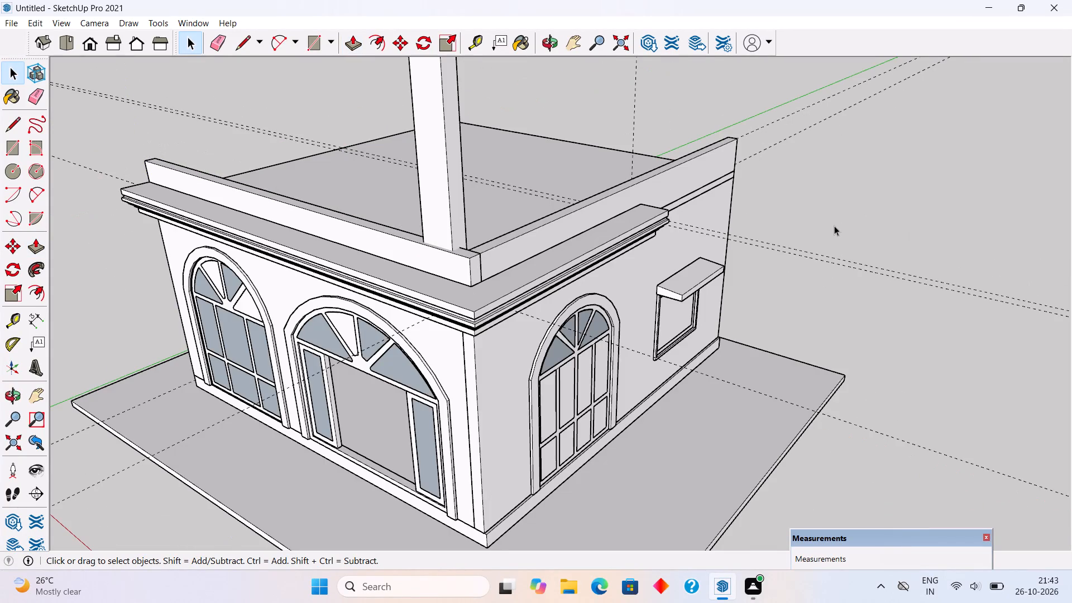
Shorten the side parapet by pushing its far end face back about 14', in line with the cornice's end.
{"action": "scroll", "coordinate": [779, 189], "scroll_direction": "down", "scroll_amount": 1}
{"action": "middle_click_drag", "start_coordinate": [736, 182], "coordinate": [213, 168]}
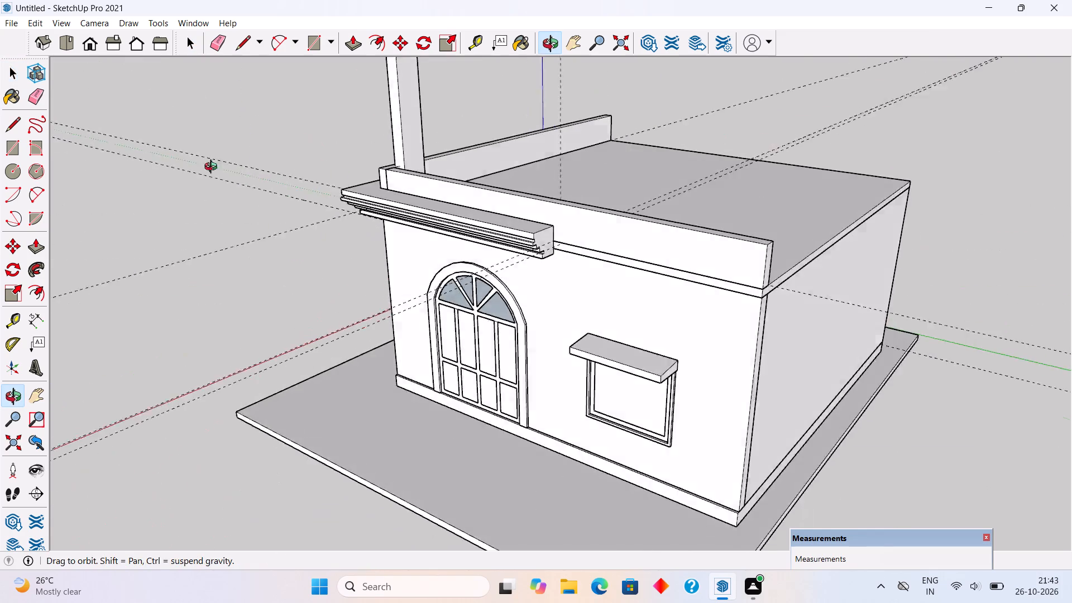
{"action": "middle_click_drag", "start_coordinate": [213, 168], "coordinate": [128, 156]}
{"action": "triple_click", "coordinate": [654, 259]}
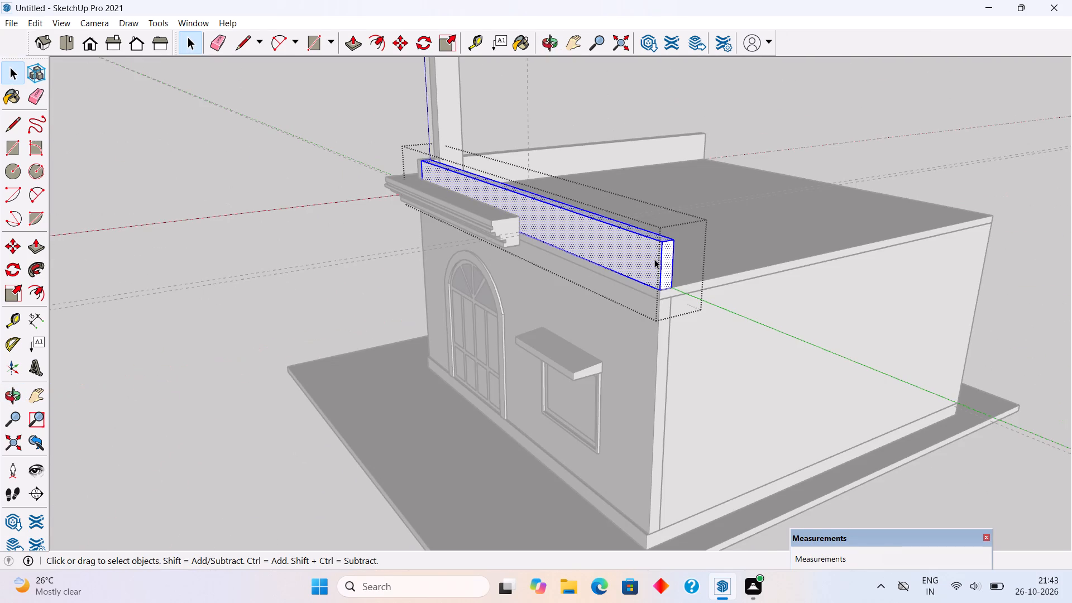
{"action": "key", "text": "p"}
{"action": "left_click", "coordinate": [668, 257]}
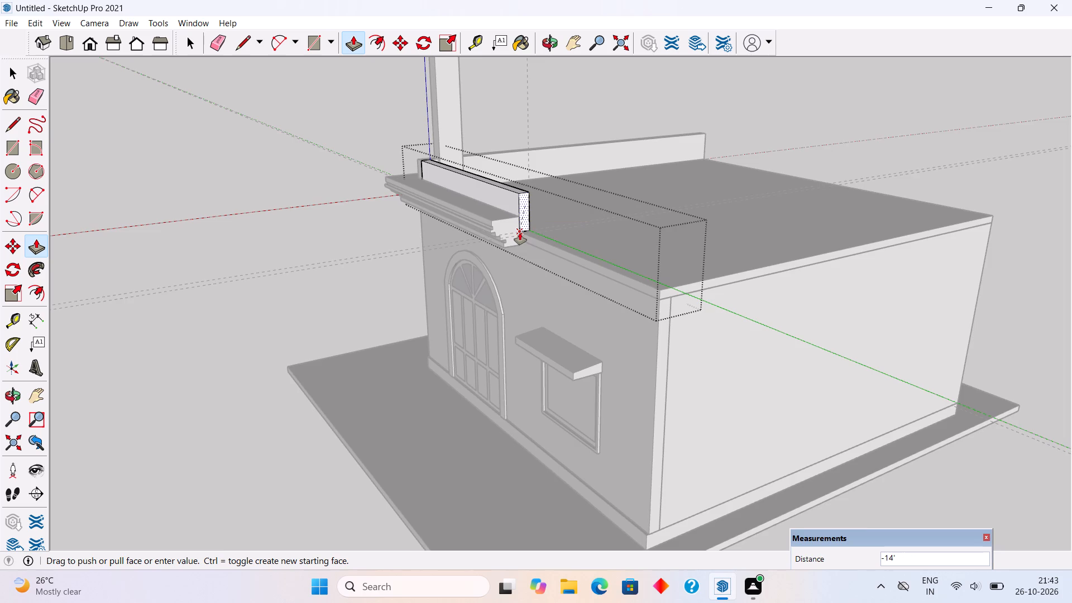
{"action": "scroll", "coordinate": [520, 233], "scroll_direction": "up", "scroll_amount": 12}
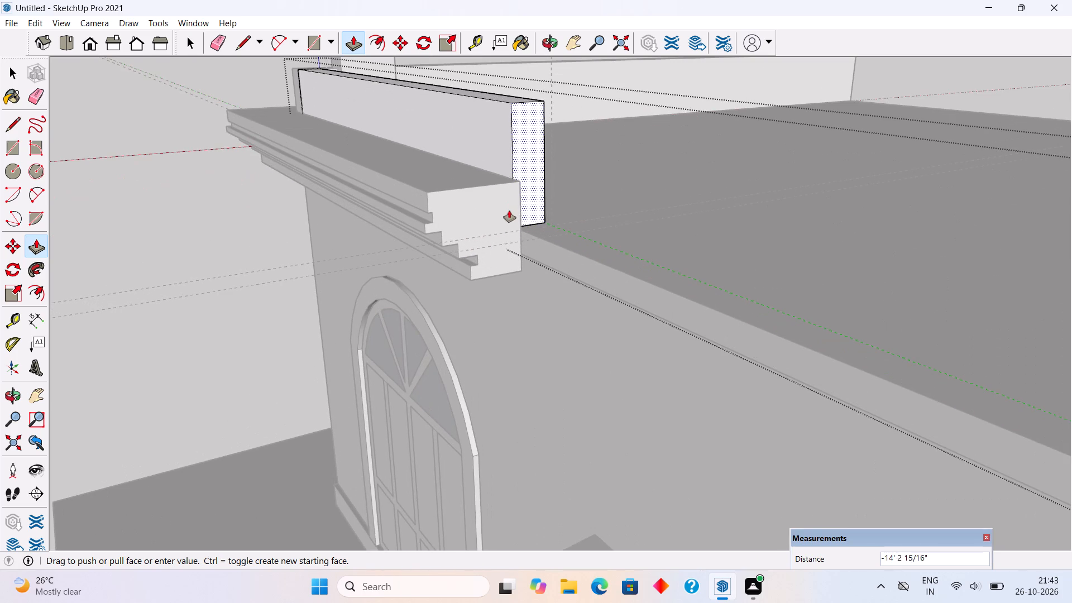
{"action": "left_click", "coordinate": [501, 253]}
{"action": "key", "text": "space"}
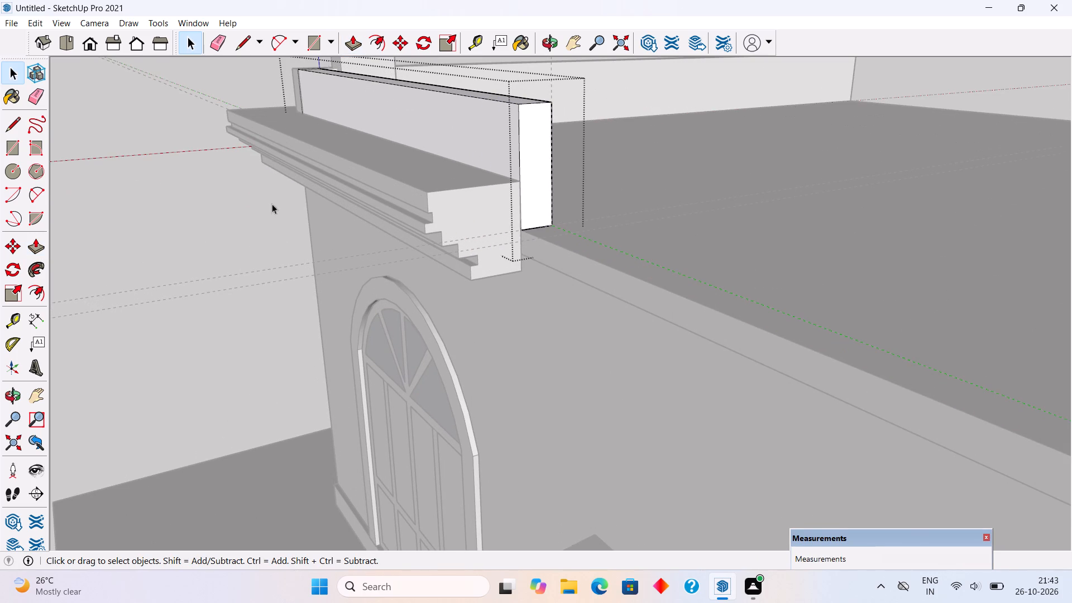
{"action": "left_click", "coordinate": [265, 204]}
Lower the front parapet by pushing its top face down 5".
{"action": "middle_click_drag", "start_coordinate": [624, 256], "coordinate": [578, 353]}
{"action": "scroll", "coordinate": [591, 348], "scroll_direction": "down", "scroll_amount": 4}
{"action": "scroll", "coordinate": [596, 290], "scroll_direction": "down", "scroll_amount": 2}
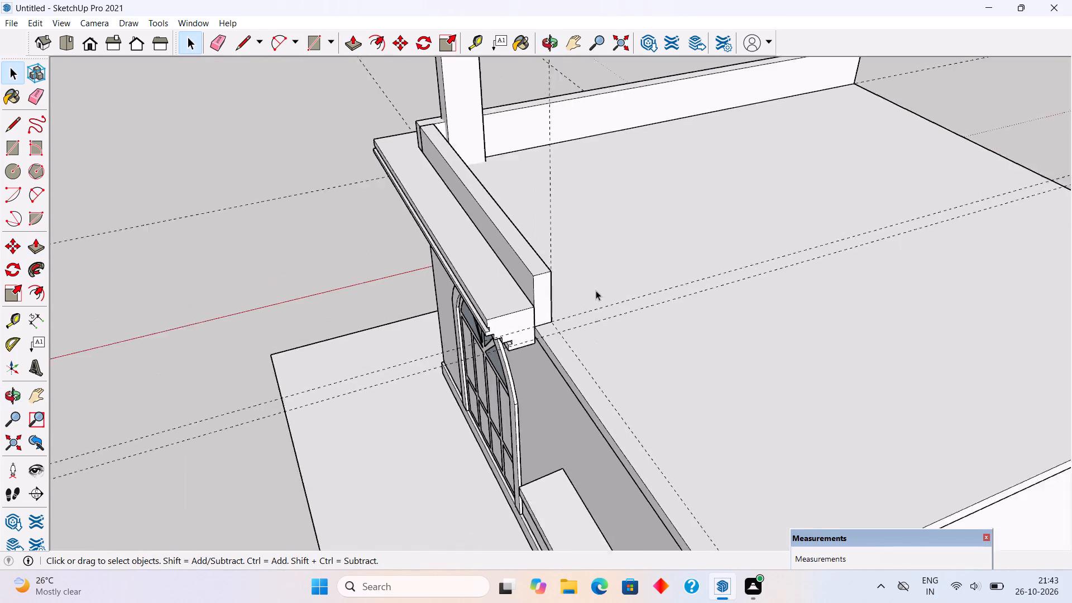
{"action": "scroll", "coordinate": [596, 290], "scroll_direction": "down", "scroll_amount": 8}
{"action": "middle_click_drag", "start_coordinate": [732, 355], "coordinate": [1043, 291]}
{"action": "middle_click_drag", "start_coordinate": [405, 338], "coordinate": [939, 338]}
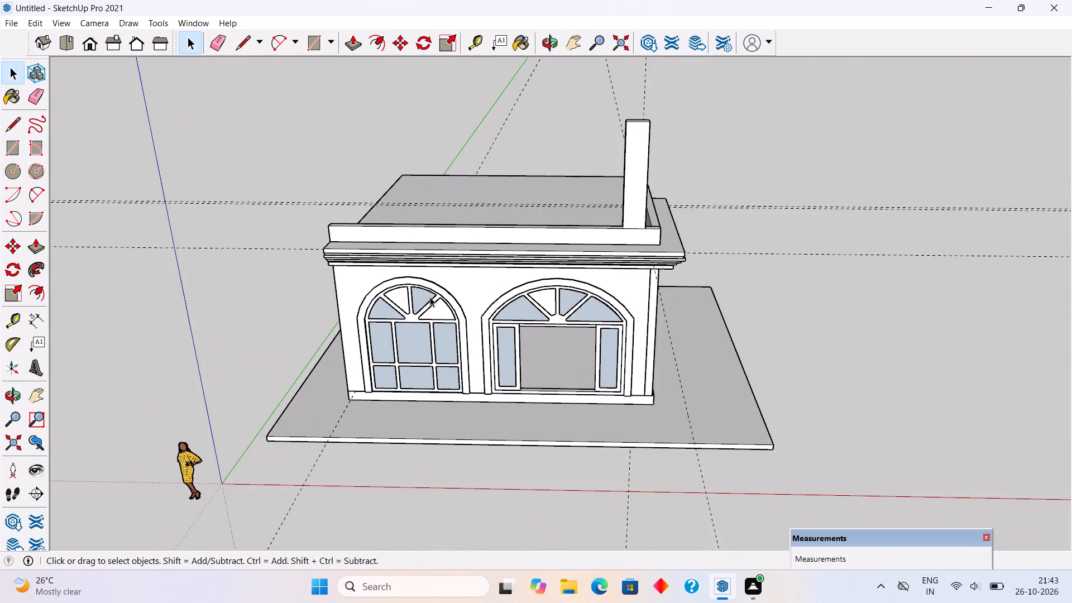
{"action": "middle_click_drag", "start_coordinate": [438, 294], "coordinate": [621, 285]}
{"action": "scroll", "coordinate": [620, 244], "scroll_direction": "up", "scroll_amount": 4}
{"action": "triple_click", "coordinate": [644, 211]}
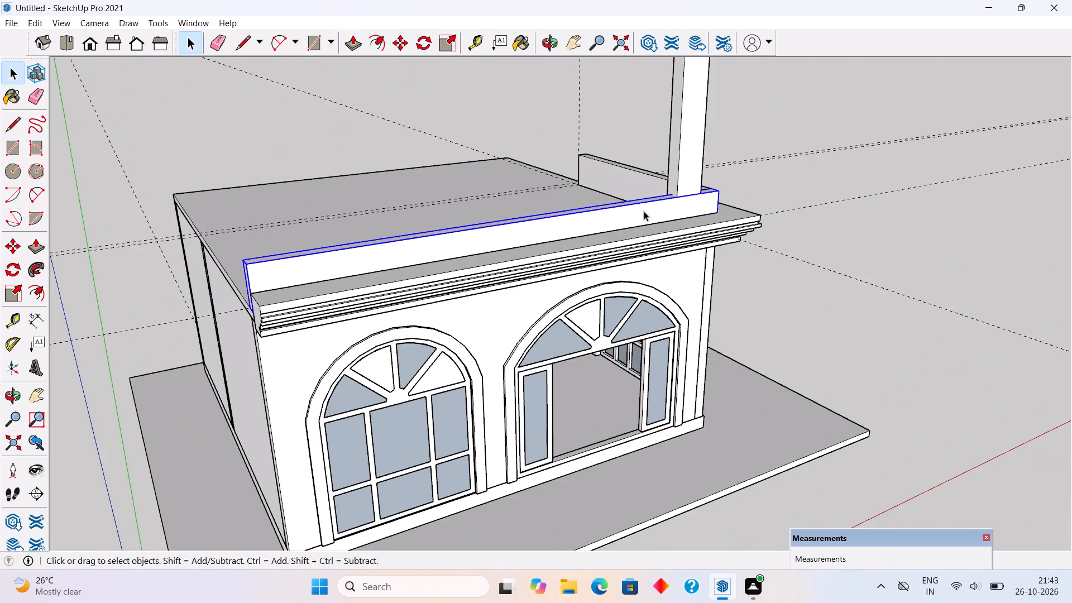
{"action": "middle_click_drag", "start_coordinate": [644, 211], "coordinate": [610, 303]}
{"action": "scroll", "coordinate": [633, 267], "scroll_direction": "up", "scroll_amount": 4}
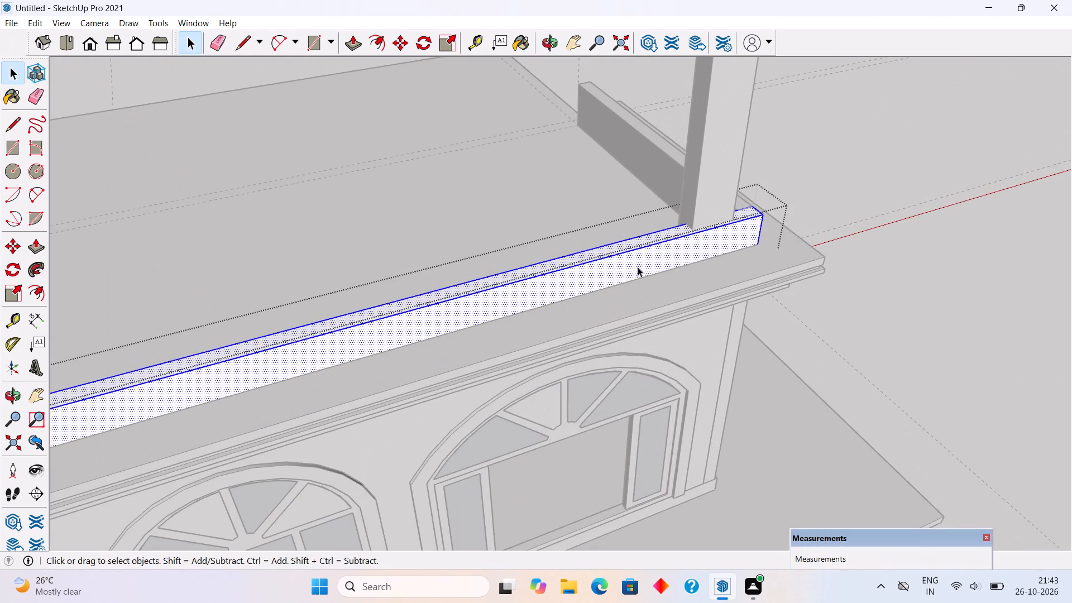
{"action": "key", "text": "p"}
{"action": "left_click", "coordinate": [649, 242]}
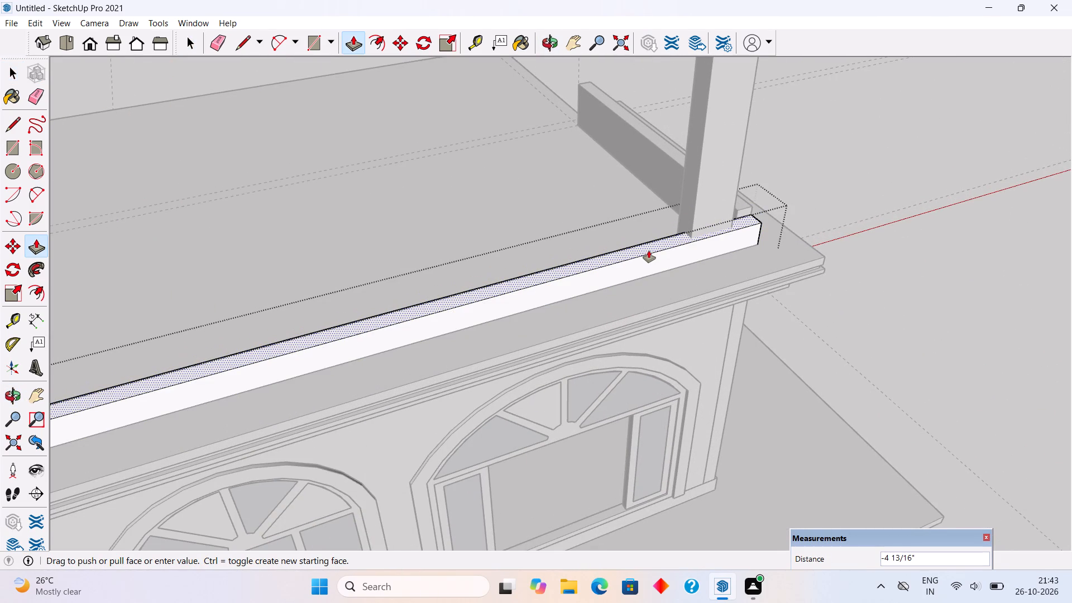
{"action": "type", "text": "5\""}
{"action": "key", "text": "Return"}
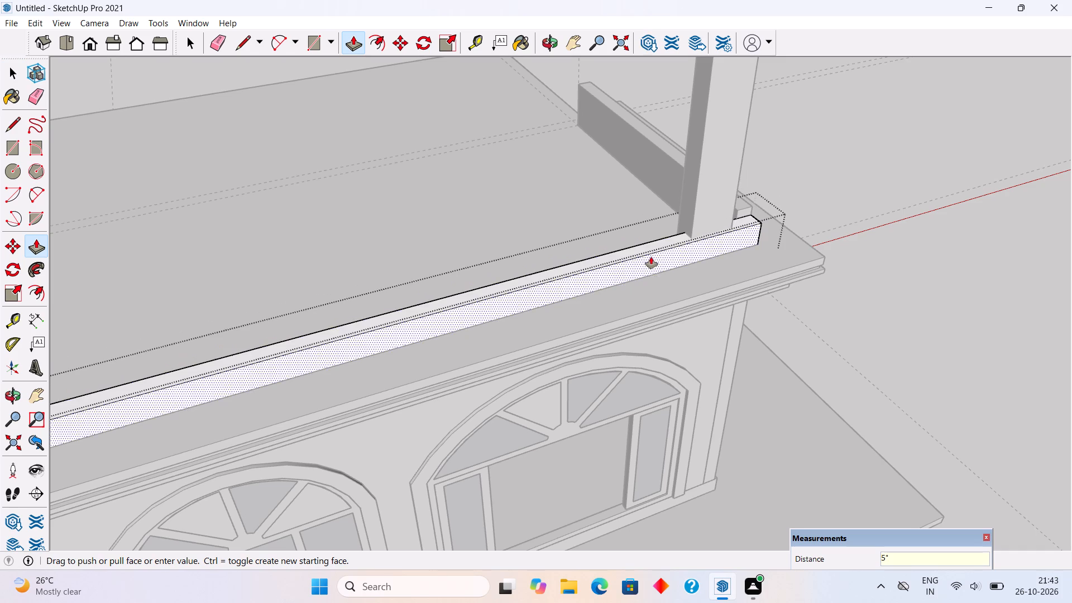
{"action": "key", "text": "space"}
Push the side parapet's top face down 5" to match the front parapet's height.
{"action": "middle_click_drag", "start_coordinate": [775, 247], "coordinate": [458, 243]}
{"action": "triple_click", "coordinate": [564, 224]}
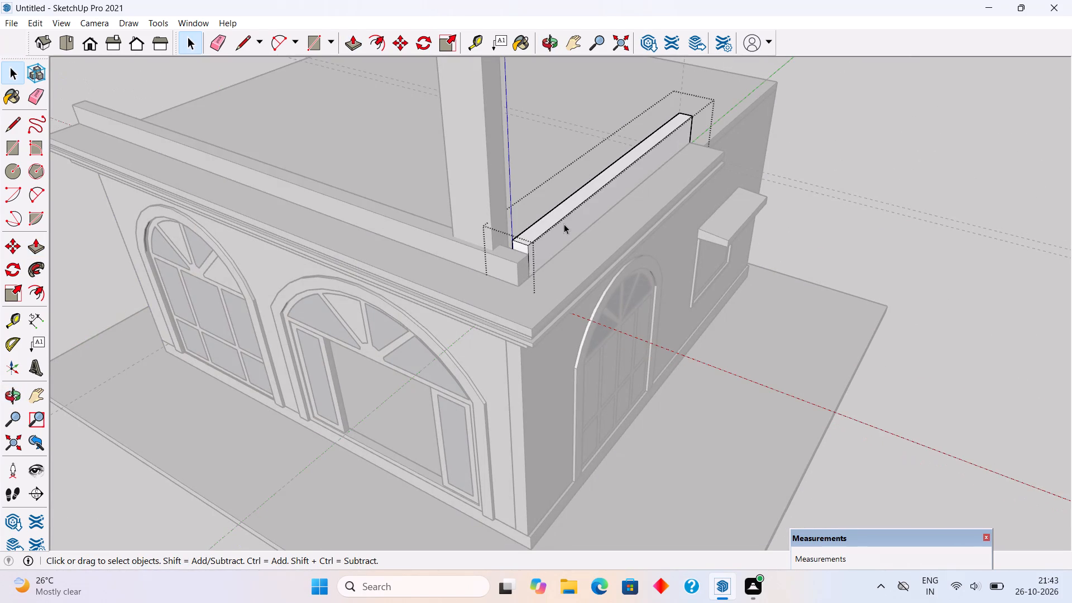
{"action": "key", "text": "p"}
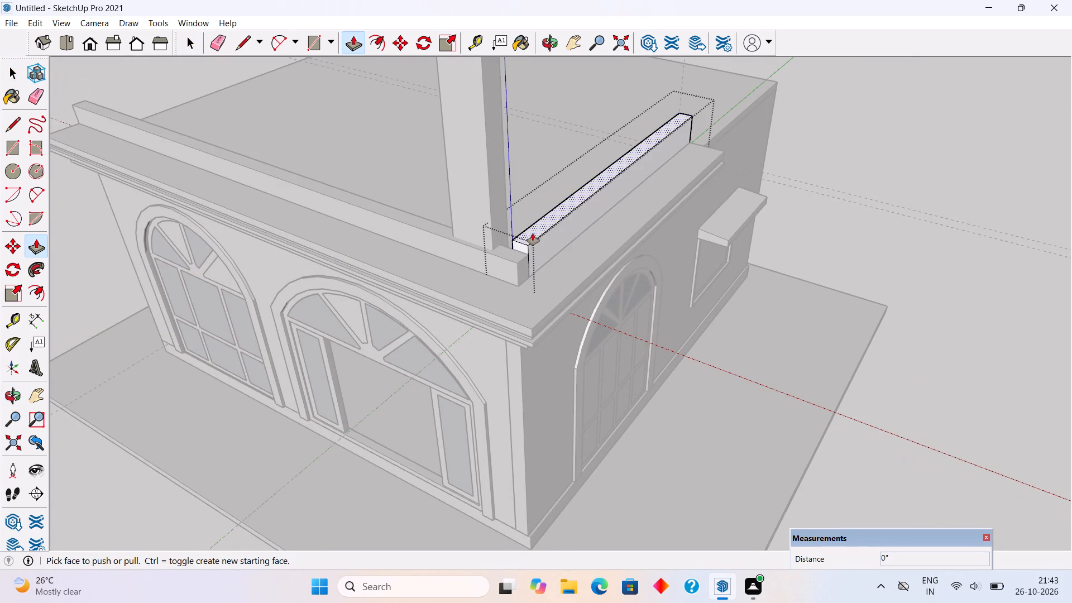
{"action": "left_click", "coordinate": [533, 233]}
{"action": "left_click", "coordinate": [524, 256]}
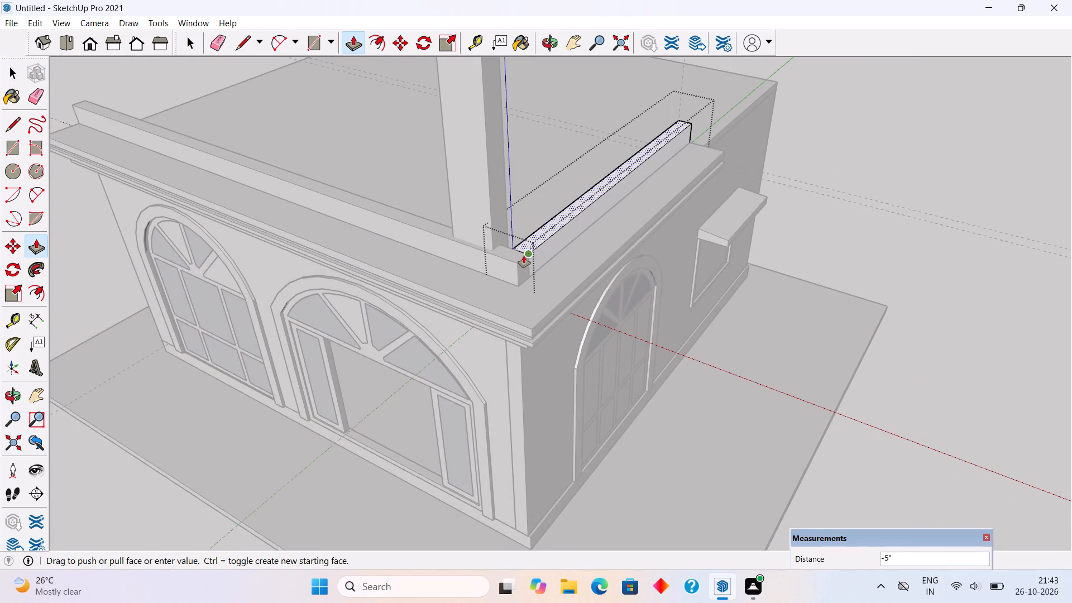
{"action": "key", "text": "space"}
{"action": "left_click", "coordinate": [832, 260]}
Examine the front facade's proportions with the lowered parapets, the cornice and the corner pillar.
{"action": "scroll", "coordinate": [596, 401], "scroll_direction": "down", "scroll_amount": 5}
{"action": "middle_click_drag", "start_coordinate": [508, 392], "coordinate": [709, 269]}
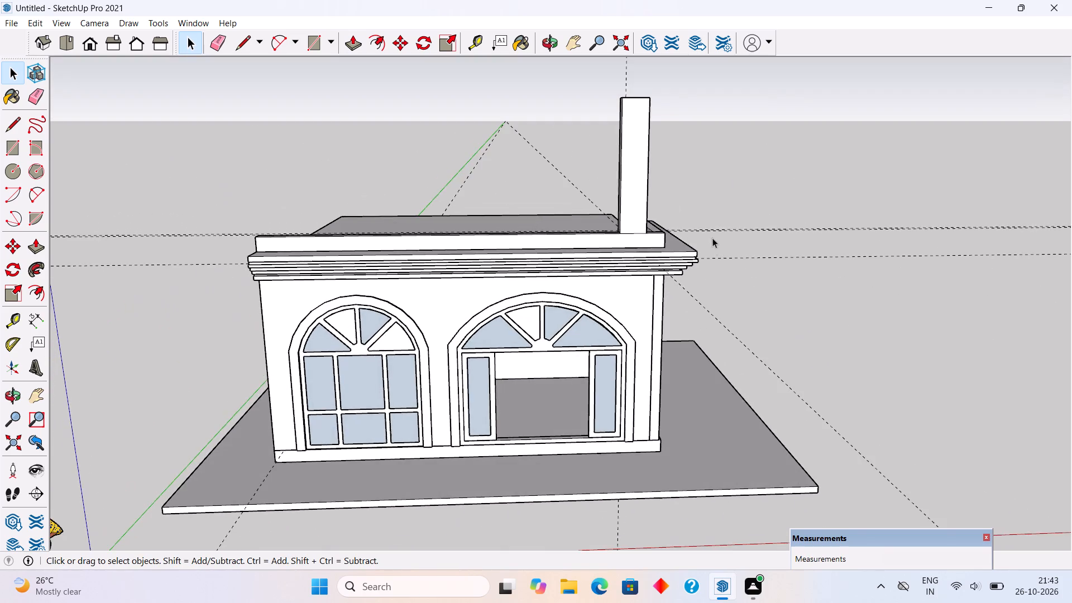
{"action": "scroll", "coordinate": [630, 248], "scroll_direction": "up", "scroll_amount": 3}
{"action": "middle_click_drag", "start_coordinate": [638, 295], "coordinate": [641, 238]}
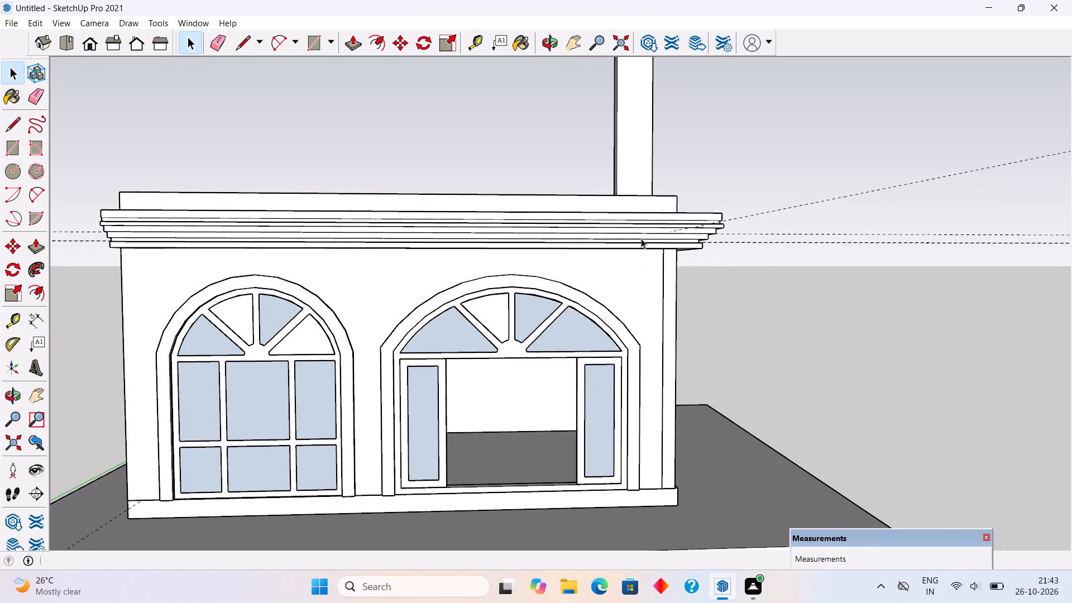
{"action": "scroll", "coordinate": [641, 238], "scroll_direction": "down", "scroll_amount": 3}
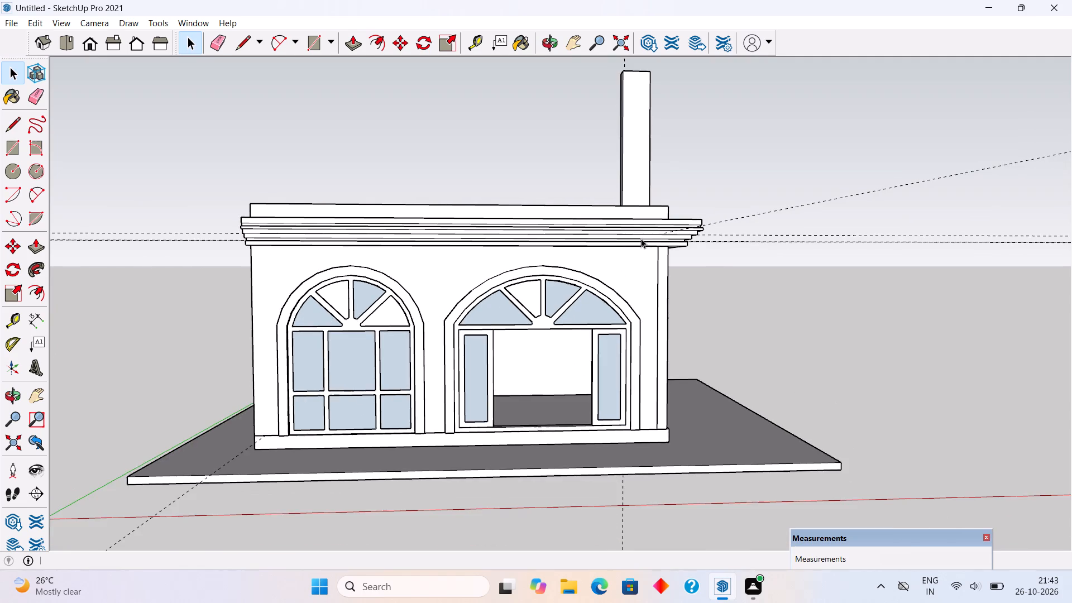
{"action": "middle_click_drag", "start_coordinate": [544, 273], "coordinate": [589, 330]}
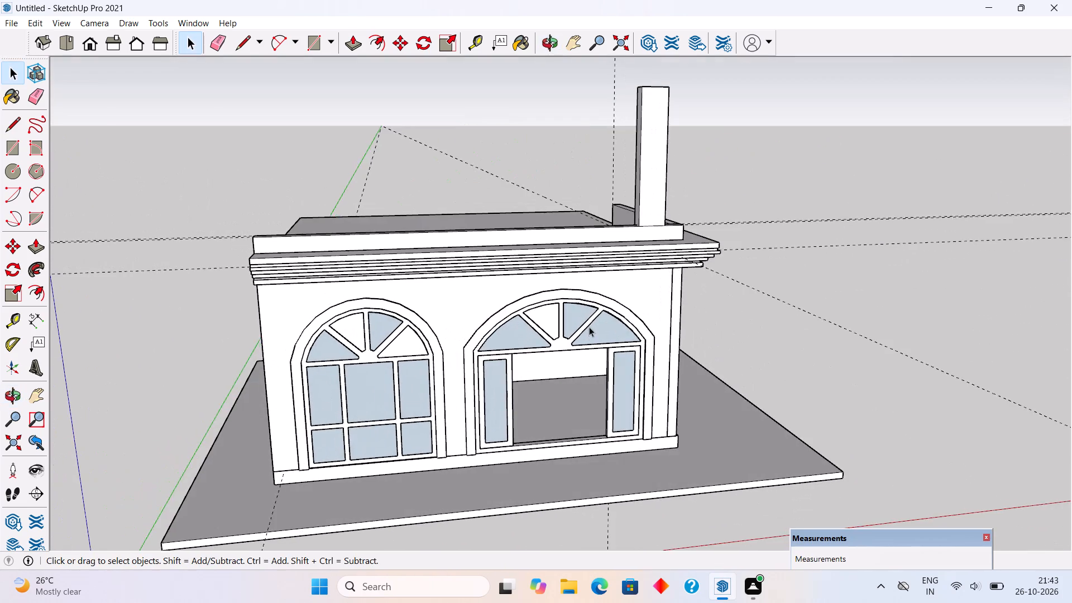
Delete all the construction guides from the model.
{"action": "scroll", "coordinate": [581, 317], "scroll_direction": "down", "scroll_amount": 6}
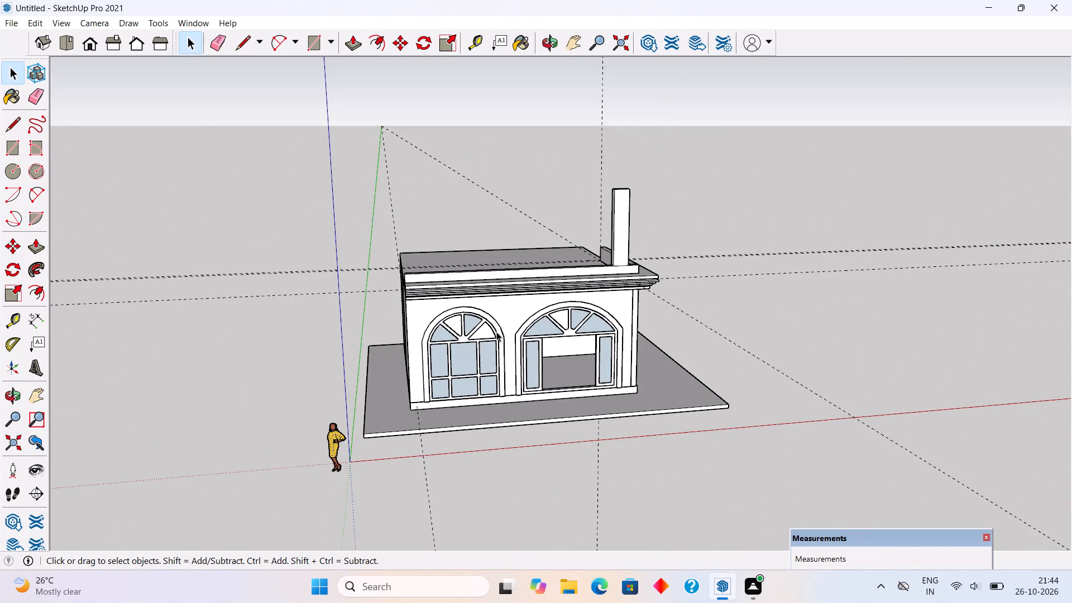
{"action": "left_click", "coordinate": [39, 21]}
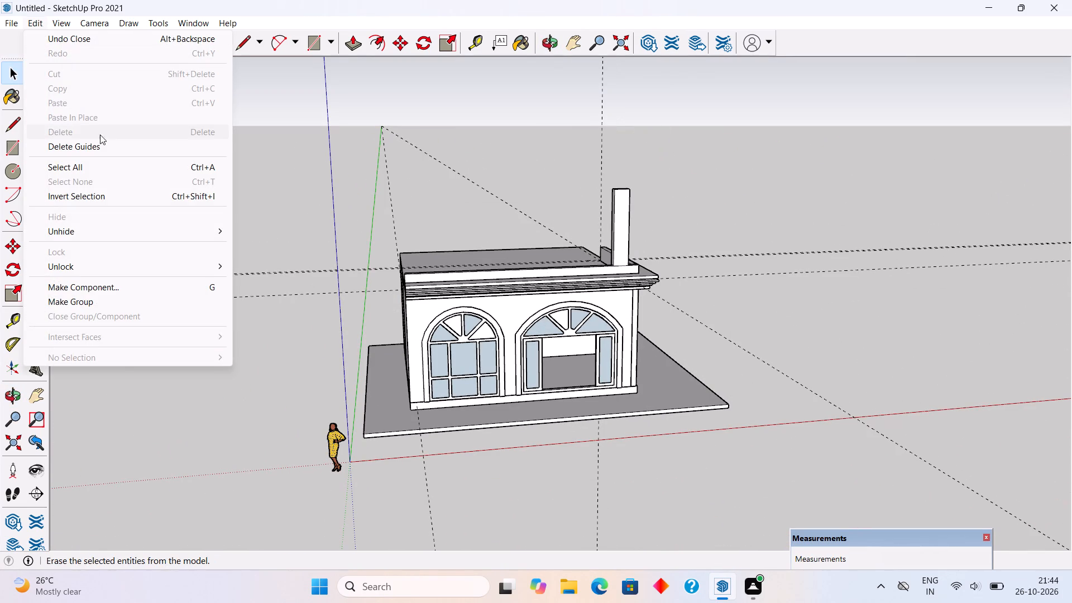
{"action": "left_click", "coordinate": [104, 144]}
Select the whole building with its base slab and widen it by scaling about 1.23 along the red axis.
{"action": "middle_click_drag", "start_coordinate": [312, 270], "coordinate": [236, 261]}
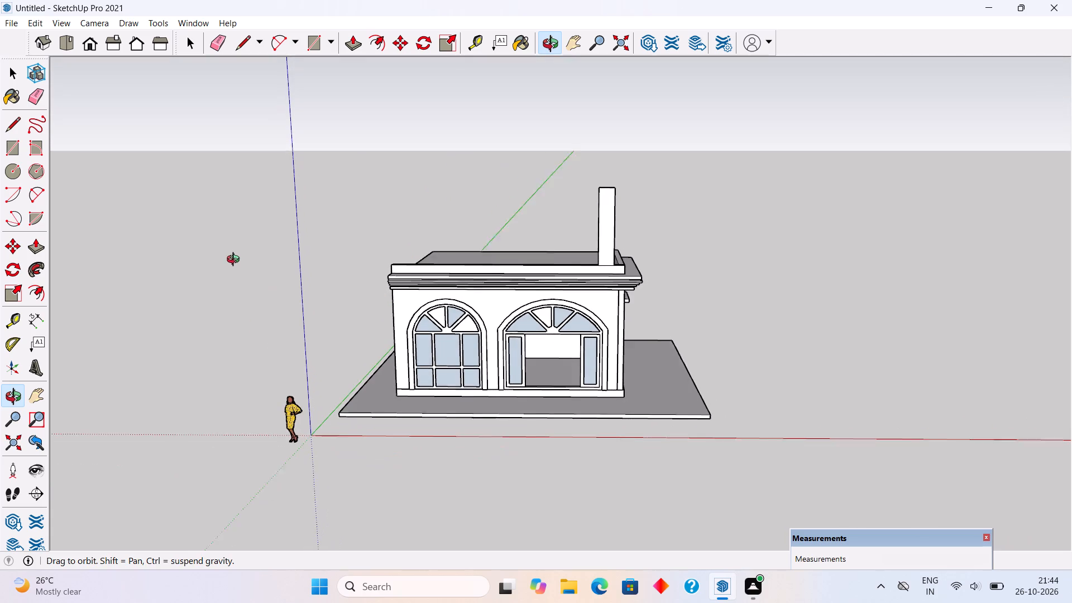
{"action": "middle_click_drag", "start_coordinate": [236, 261], "coordinate": [232, 261]}
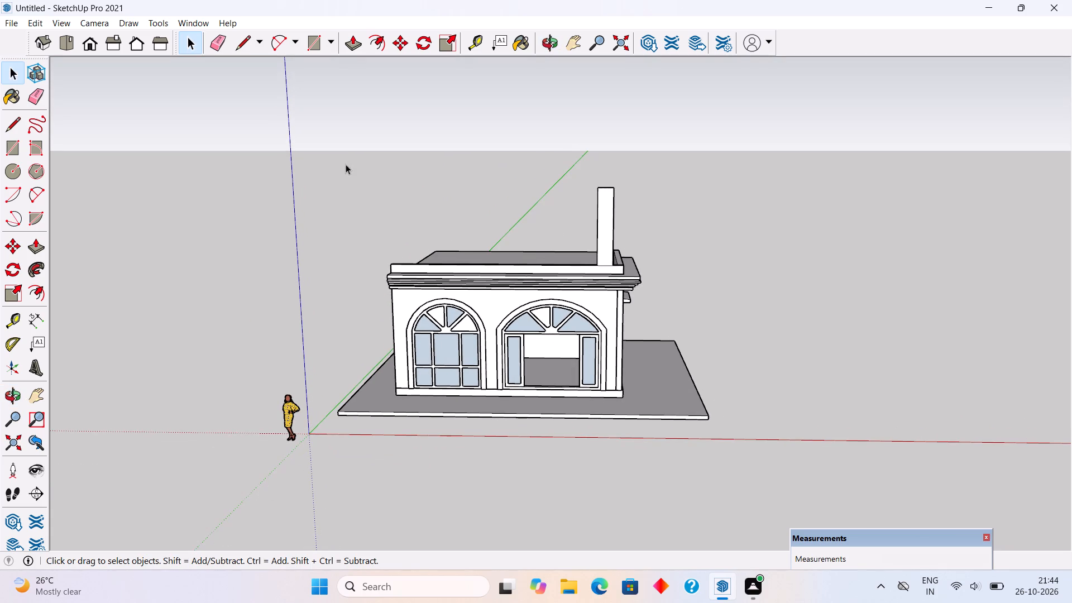
{"action": "left_click_drag", "start_coordinate": [344, 165], "coordinate": [722, 459]}
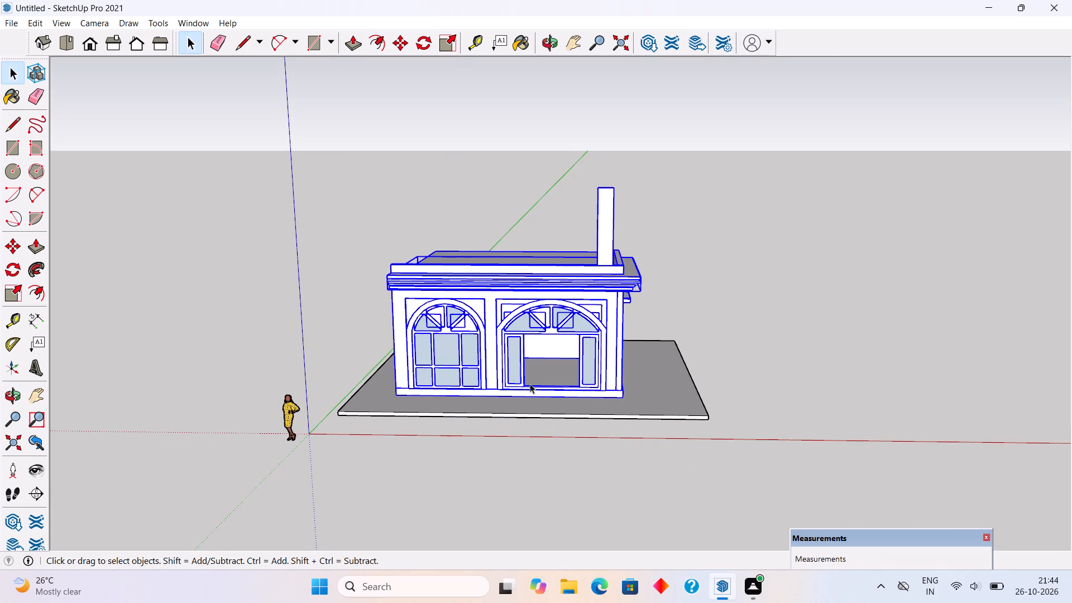
{"action": "left_click_drag", "start_coordinate": [315, 168], "coordinate": [730, 495]}
{"action": "middle_click_drag", "start_coordinate": [402, 377], "coordinate": [476, 411]}
{"action": "key", "text": "s"}
{"action": "left_click", "coordinate": [365, 290]}
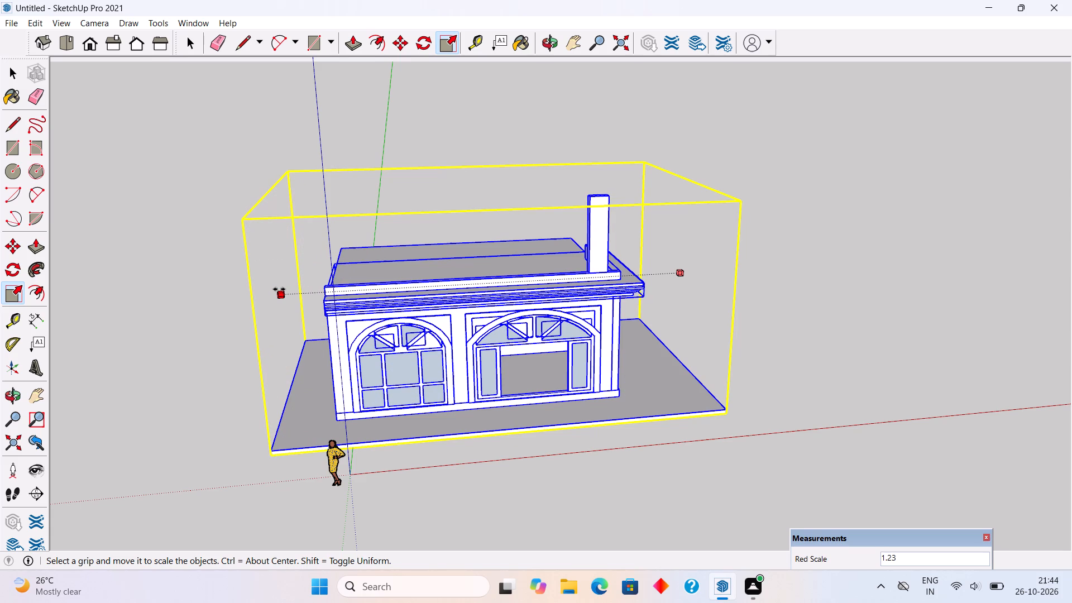
{"action": "left_click", "coordinate": [279, 289]}
{"action": "key", "text": "space"}
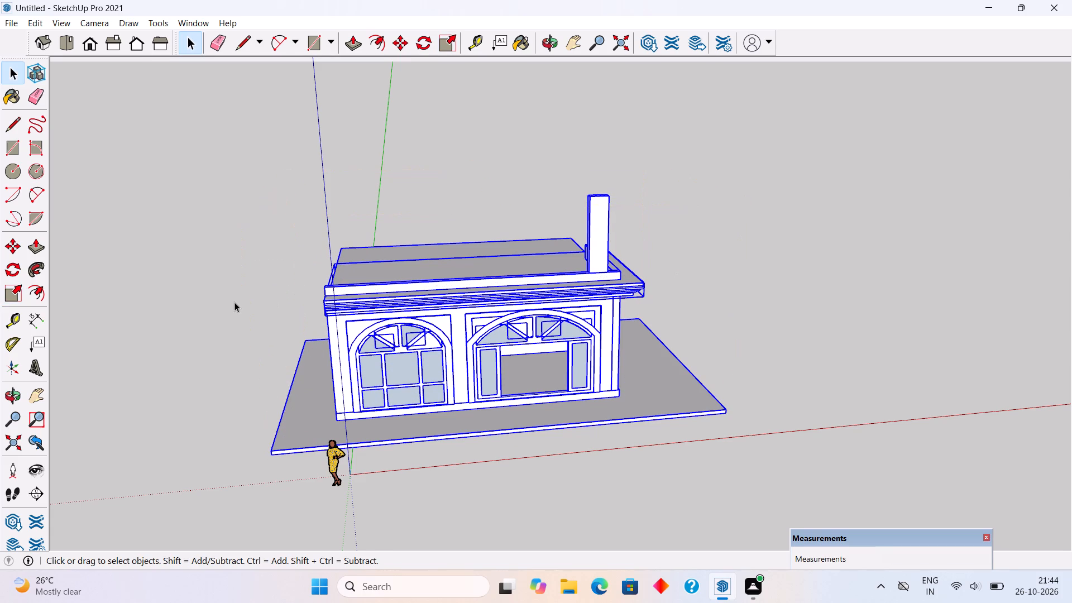
{"action": "left_click", "coordinate": [234, 302]}
Examine the widened building from the side and front, checking the proportions of the facade, cornice and corner pillar.
{"action": "middle_click_drag", "start_coordinate": [508, 325], "coordinate": [44, 248]}
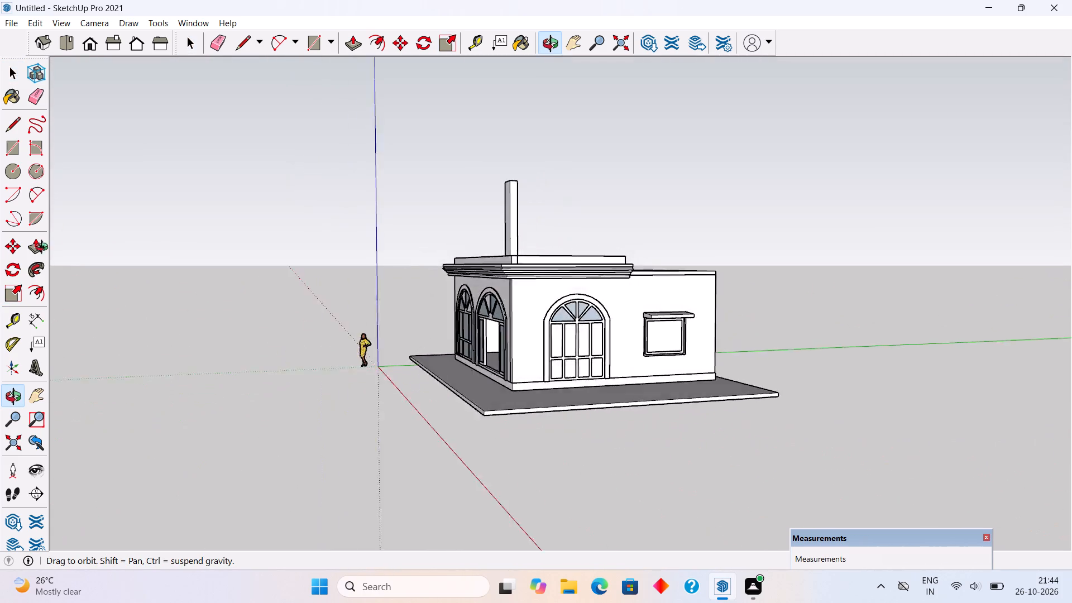
{"action": "middle_click_drag", "start_coordinate": [44, 248], "coordinate": [429, 257]}
{"action": "scroll", "coordinate": [428, 256], "scroll_direction": "down", "scroll_amount": 3}
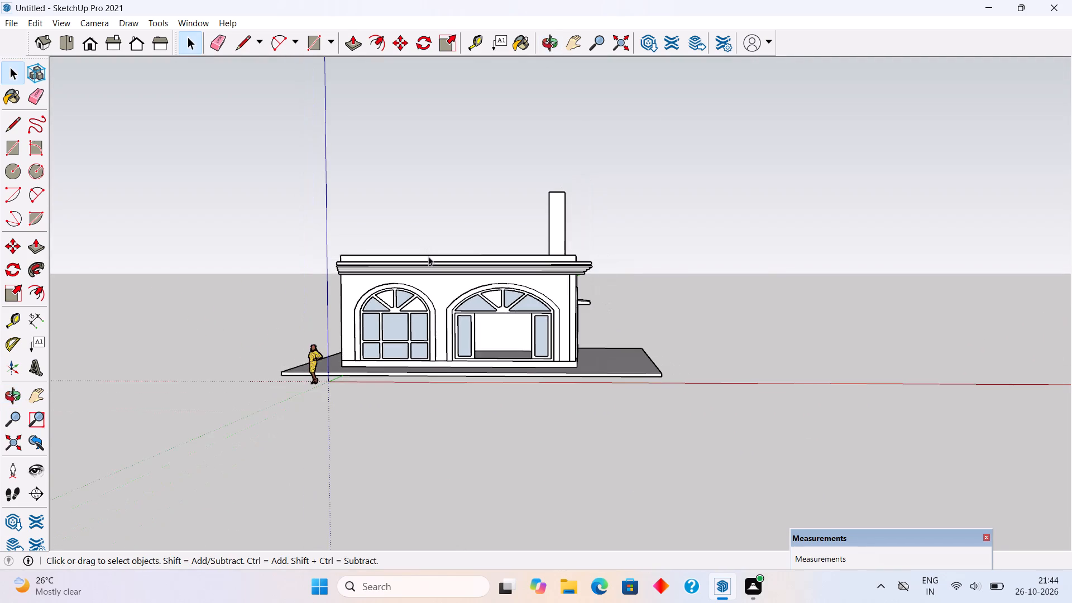
{"action": "scroll", "coordinate": [428, 264], "scroll_direction": "down", "scroll_amount": 1}
{"action": "middle_click_drag", "start_coordinate": [425, 278], "coordinate": [423, 327]}
{"action": "scroll", "coordinate": [456, 283], "scroll_direction": "up", "scroll_amount": 6}
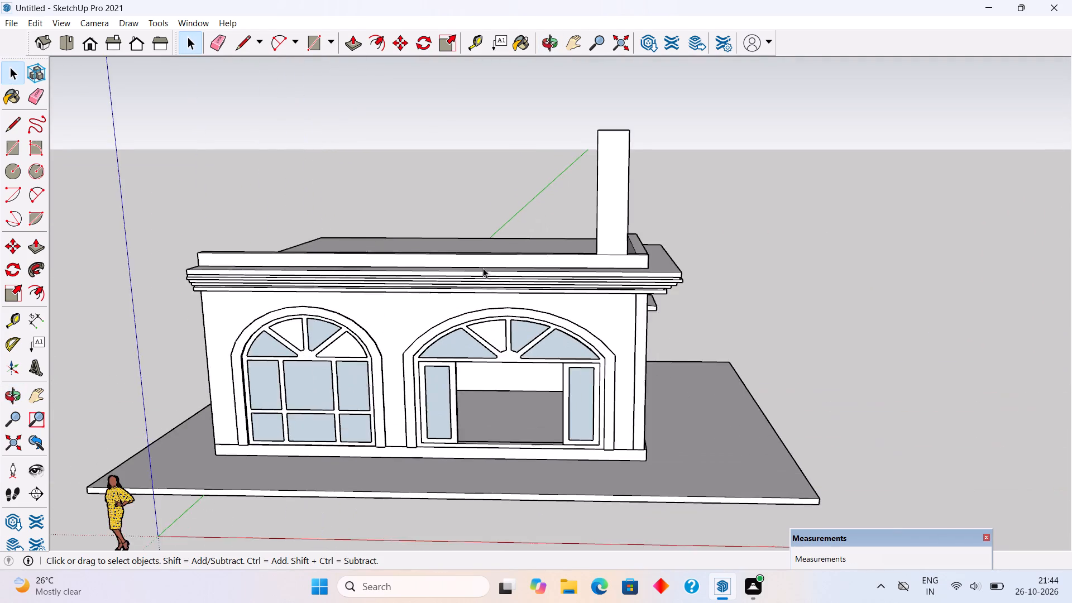
{"action": "scroll", "coordinate": [483, 268], "scroll_direction": "up", "scroll_amount": 4}
{"action": "middle_click_drag", "start_coordinate": [501, 274], "coordinate": [505, 250]}
{"action": "scroll", "coordinate": [505, 251], "scroll_direction": "down", "scroll_amount": 5}
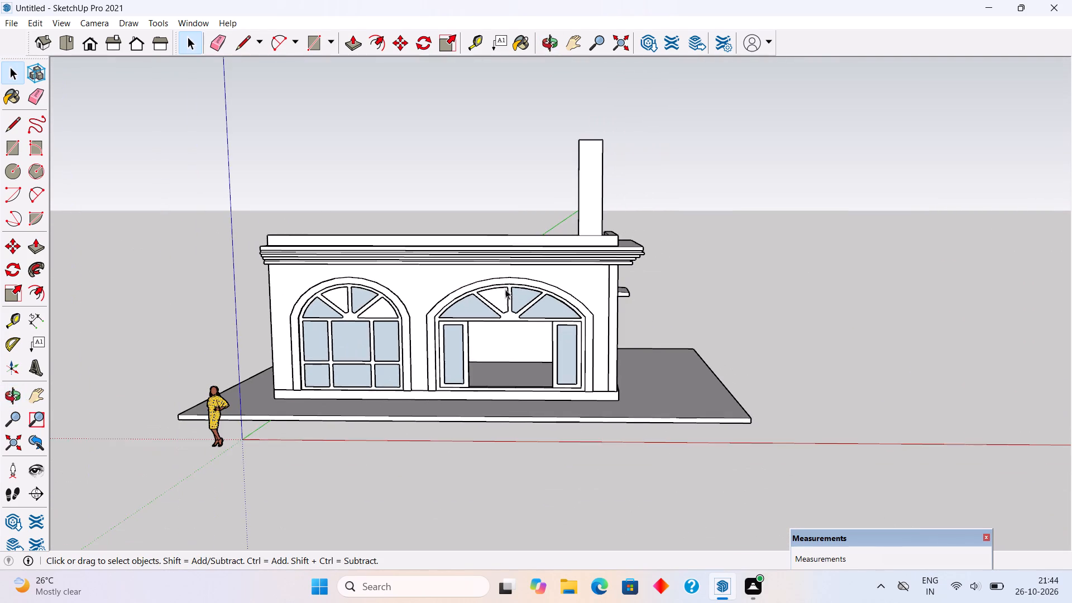
Move the whole building with its base slab about 38' 8" along the red axis, away from the scale figure.
{"action": "middle_click_drag", "start_coordinate": [509, 299], "coordinate": [562, 310]}
{"action": "left_click_drag", "start_coordinate": [106, 127], "coordinate": [816, 451]}
{"action": "middle_click_drag", "start_coordinate": [818, 443], "coordinate": [805, 448]}
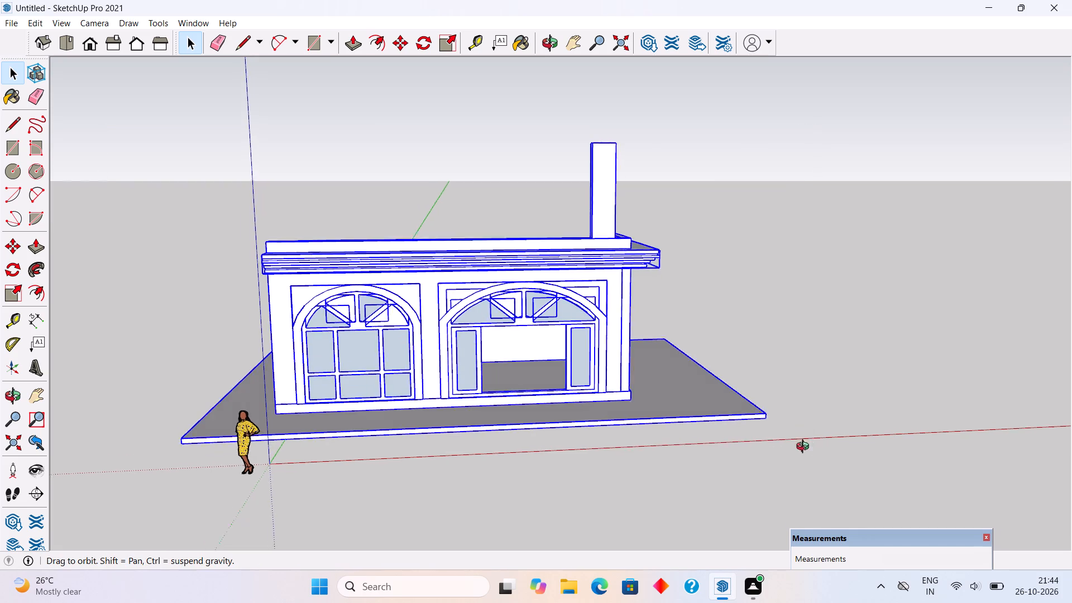
{"action": "middle_click_drag", "start_coordinate": [805, 448], "coordinate": [721, 548]}
{"action": "key", "text": "m"}
{"action": "left_click", "coordinate": [679, 398]}
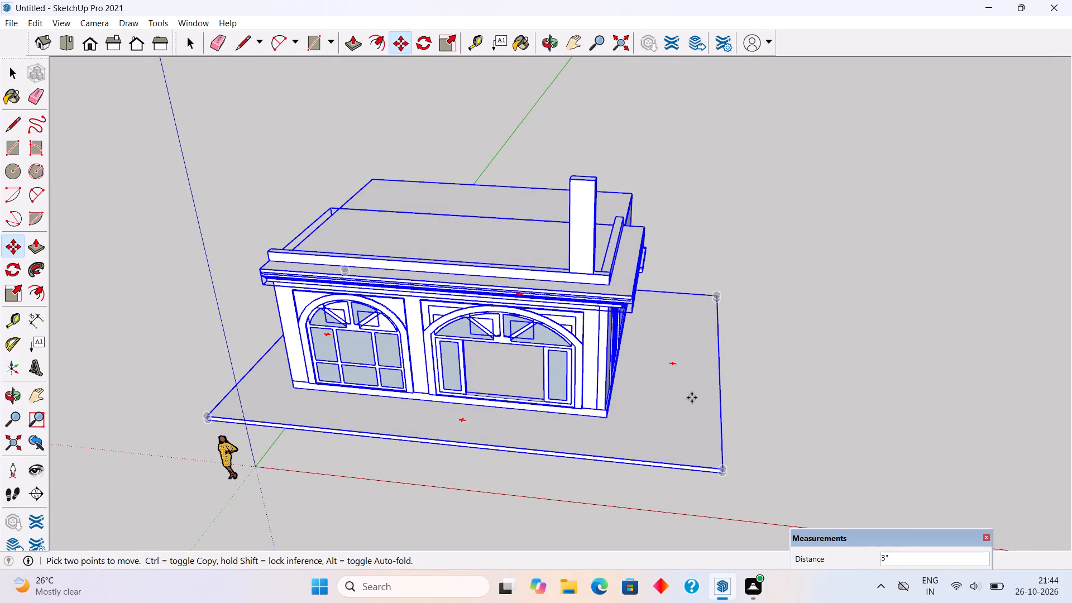
{"action": "left_click", "coordinate": [1038, 427]}
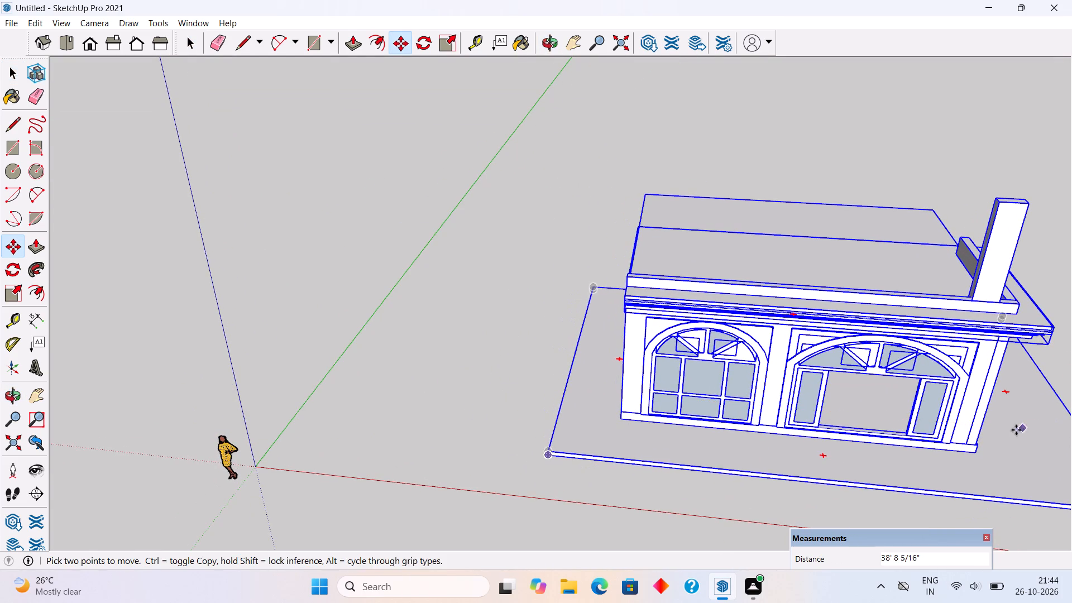
{"action": "key", "text": "space"}
{"action": "left_click", "coordinate": [561, 170]}
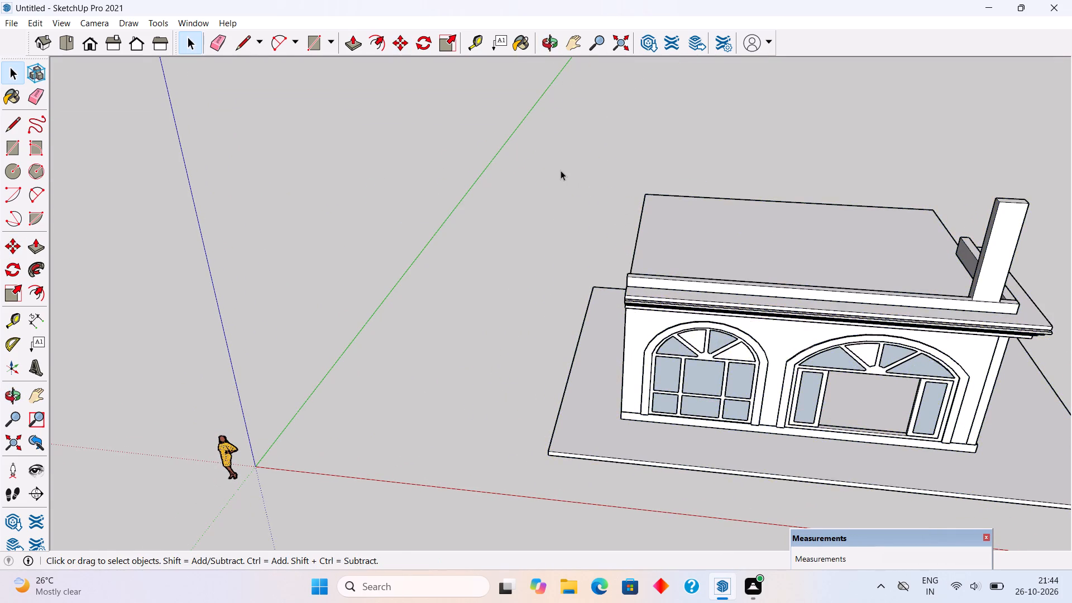
Examine the moved building's front facade, comparing the two arched openings with the overall width.
{"action": "scroll", "coordinate": [585, 277], "scroll_direction": "down", "scroll_amount": 5}
{"action": "scroll", "coordinate": [881, 421], "scroll_direction": "up", "scroll_amount": 1}
{"action": "middle_click_drag", "start_coordinate": [881, 421], "coordinate": [881, 358]}
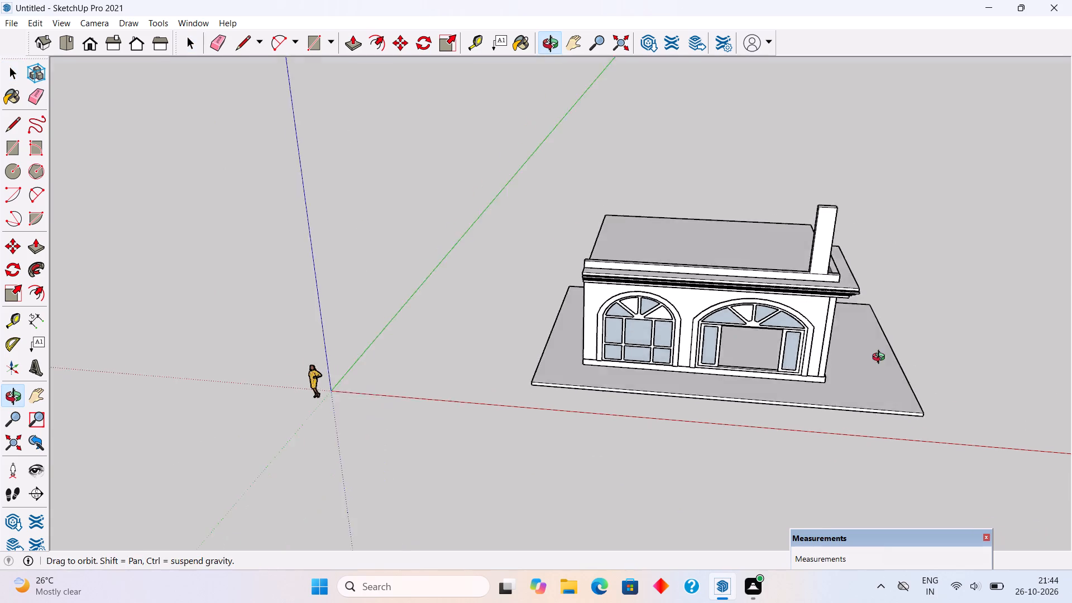
{"action": "middle_click_drag", "start_coordinate": [881, 358], "coordinate": [881, 275]}
{"action": "scroll", "coordinate": [906, 299], "scroll_direction": "up", "scroll_amount": 2}
{"action": "scroll", "coordinate": [840, 357], "scroll_direction": "up", "scroll_amount": 2}
{"action": "middle_click_drag", "start_coordinate": [807, 306], "coordinate": [891, 323]}
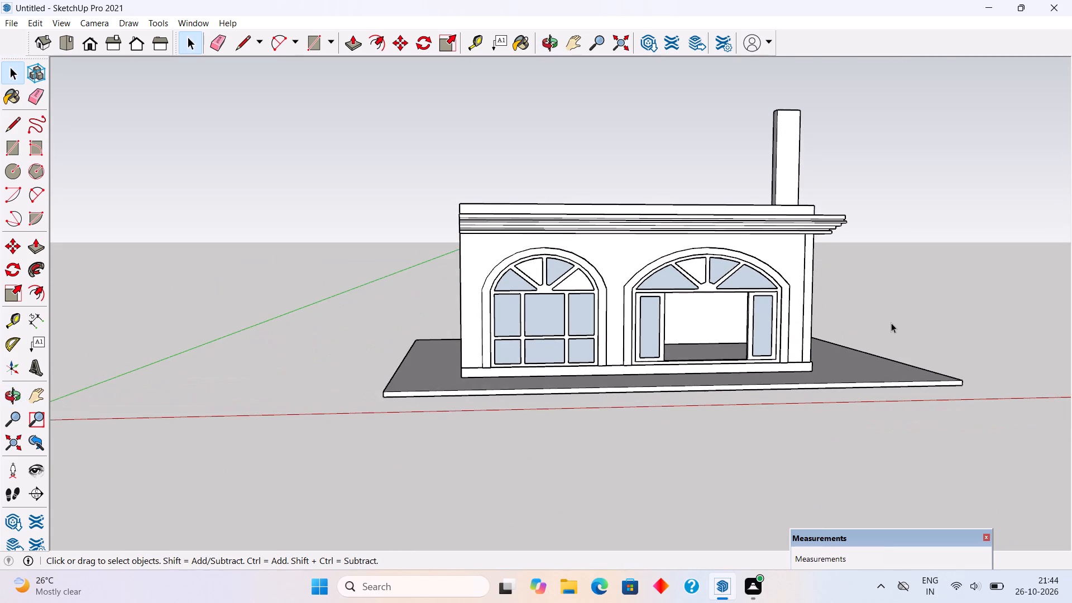
{"action": "scroll", "coordinate": [891, 323], "scroll_direction": "up", "scroll_amount": 3}
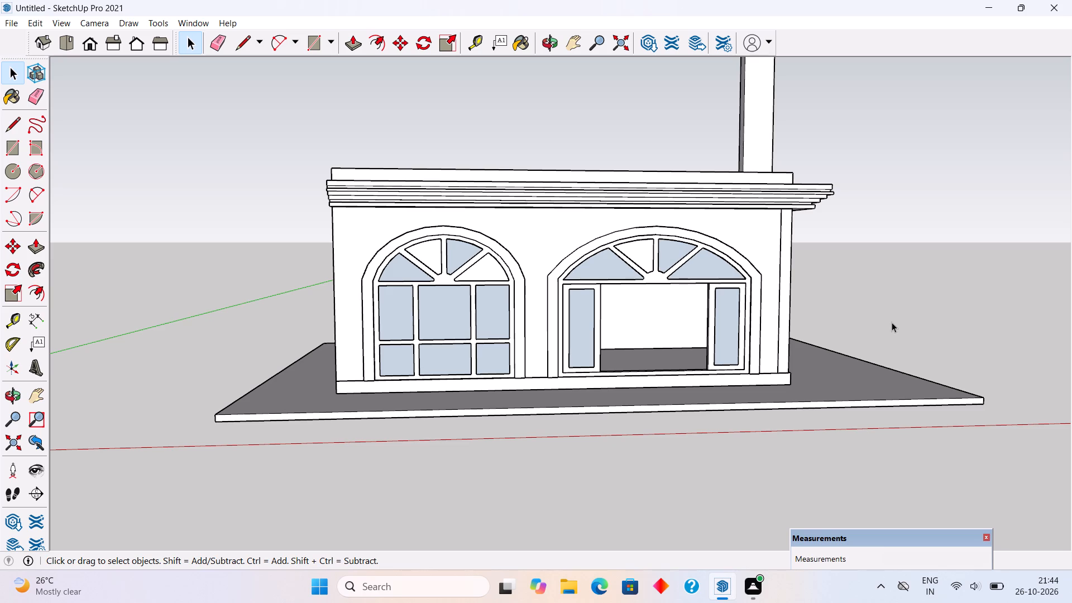
{"action": "scroll", "coordinate": [892, 322], "scroll_direction": "down", "scroll_amount": 2}
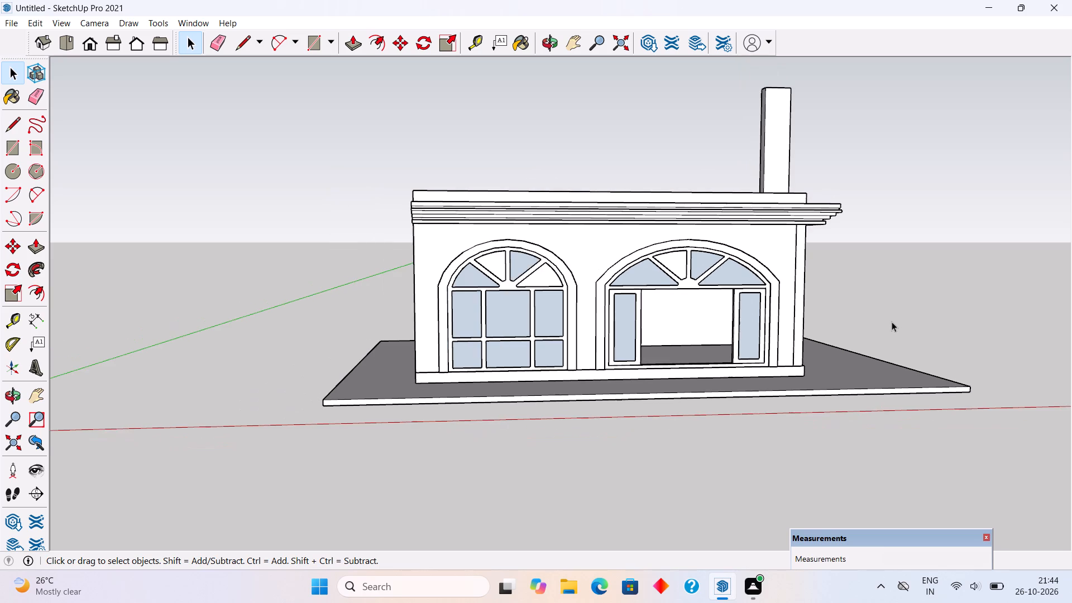
{"action": "middle_click_drag", "start_coordinate": [887, 330], "coordinate": [816, 352]}
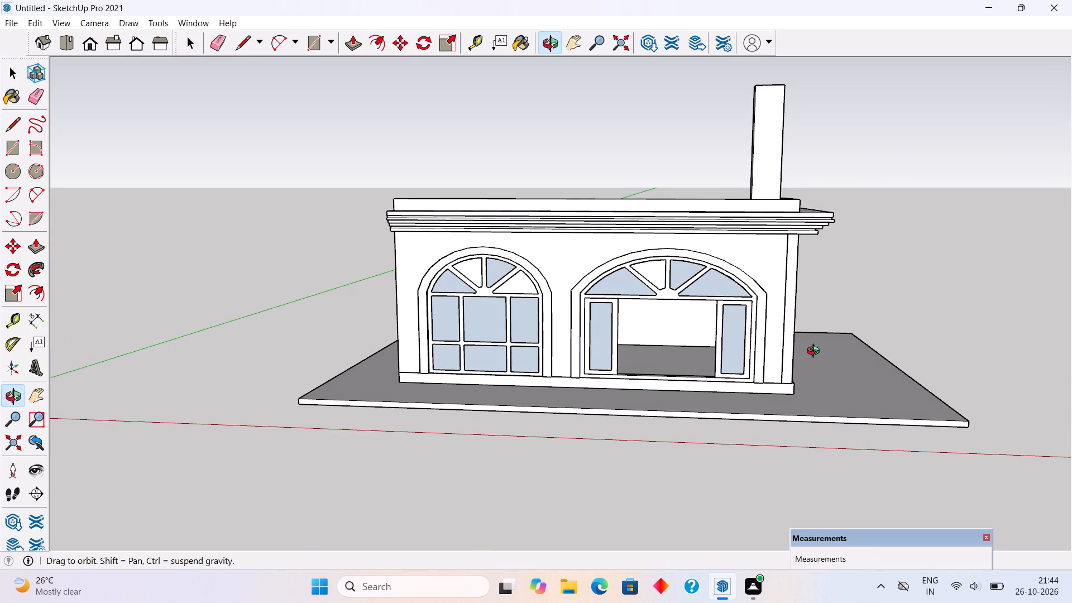
{"action": "middle_click_drag", "start_coordinate": [816, 352], "coordinate": [864, 360]}
{"action": "scroll", "coordinate": [864, 360], "scroll_direction": "up", "scroll_amount": 2}
{"action": "scroll", "coordinate": [709, 315], "scroll_direction": "up", "scroll_amount": 2}
{"action": "scroll", "coordinate": [709, 315], "scroll_direction": "down", "scroll_amount": 1}
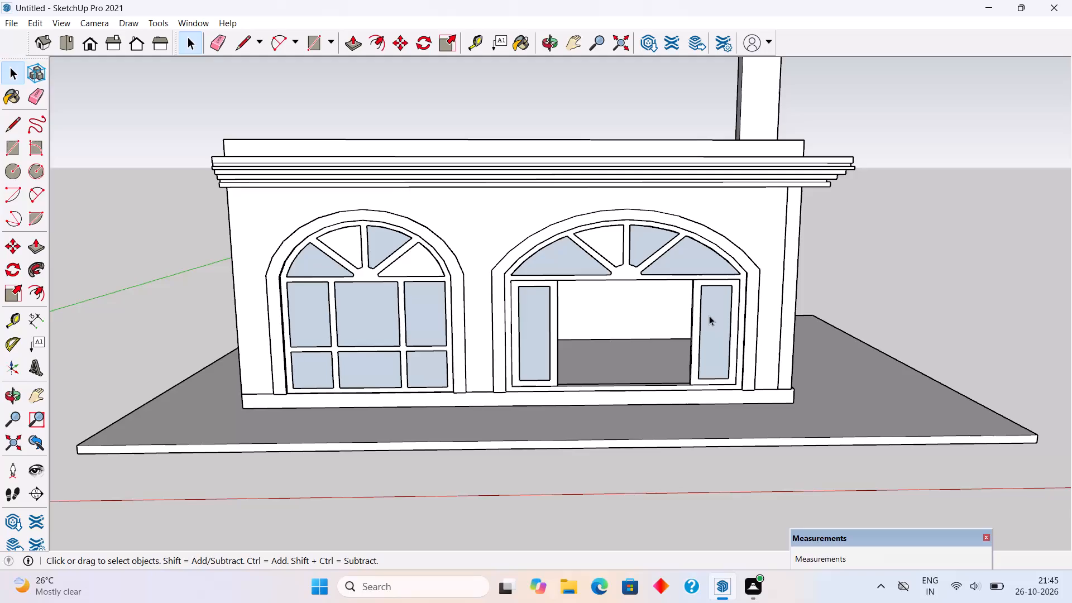
{"action": "middle_click_drag", "start_coordinate": [705, 309], "coordinate": [600, 280]}
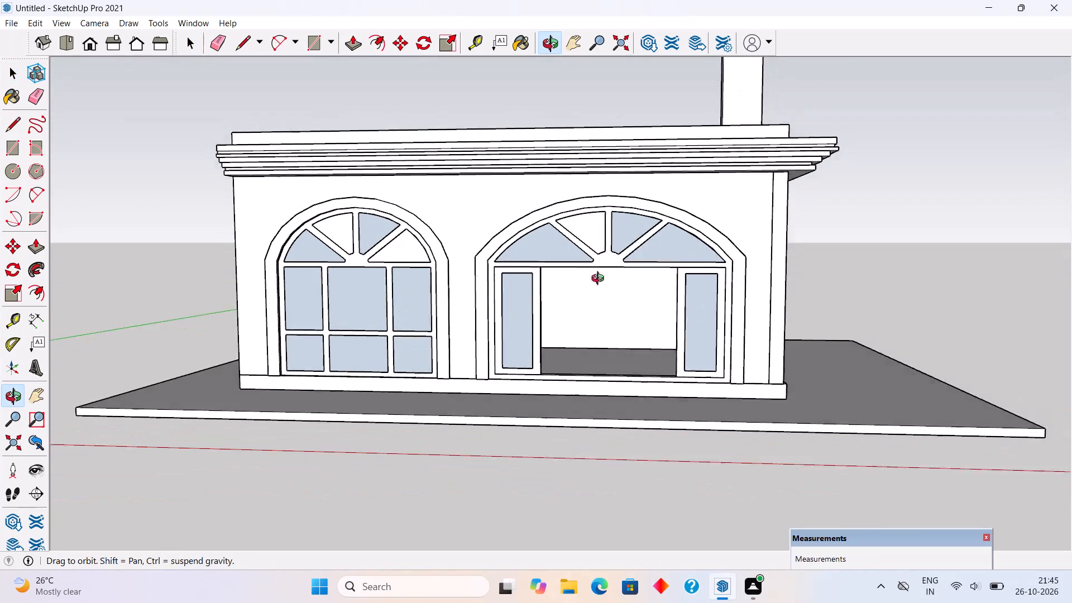
{"action": "middle_click_drag", "start_coordinate": [600, 280], "coordinate": [653, 313]}
{"action": "scroll", "coordinate": [653, 313], "scroll_direction": "down", "scroll_amount": 2}
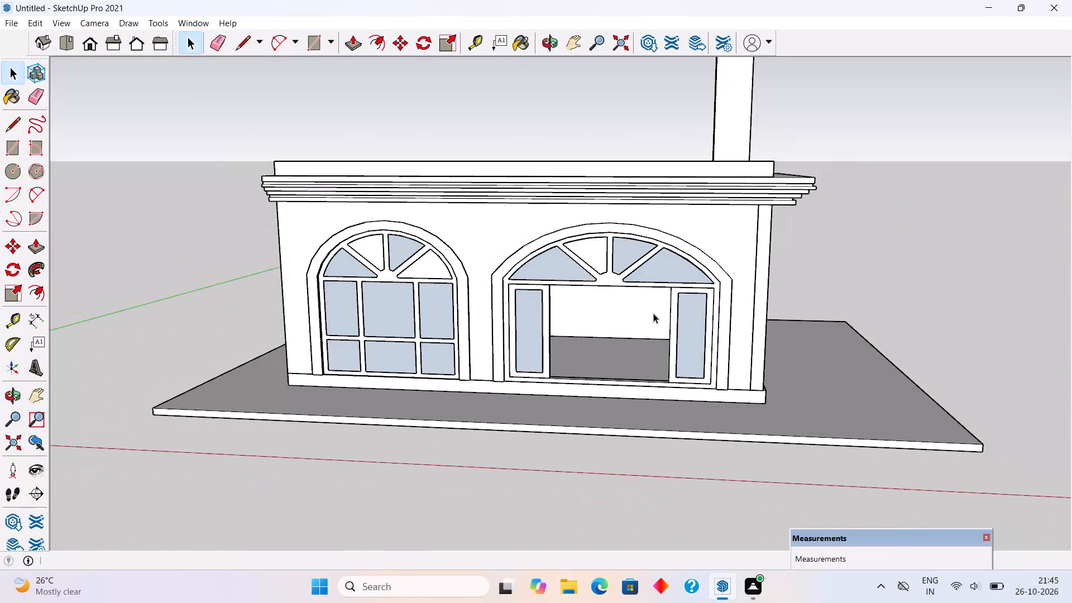
Measure the width of the wide arched front opening between the inner edges of its surround.
{"action": "middle_click_drag", "start_coordinate": [679, 327], "coordinate": [753, 335]}
{"action": "scroll", "coordinate": [743, 329], "scroll_direction": "up", "scroll_amount": 4}
{"action": "key", "text": "t"}
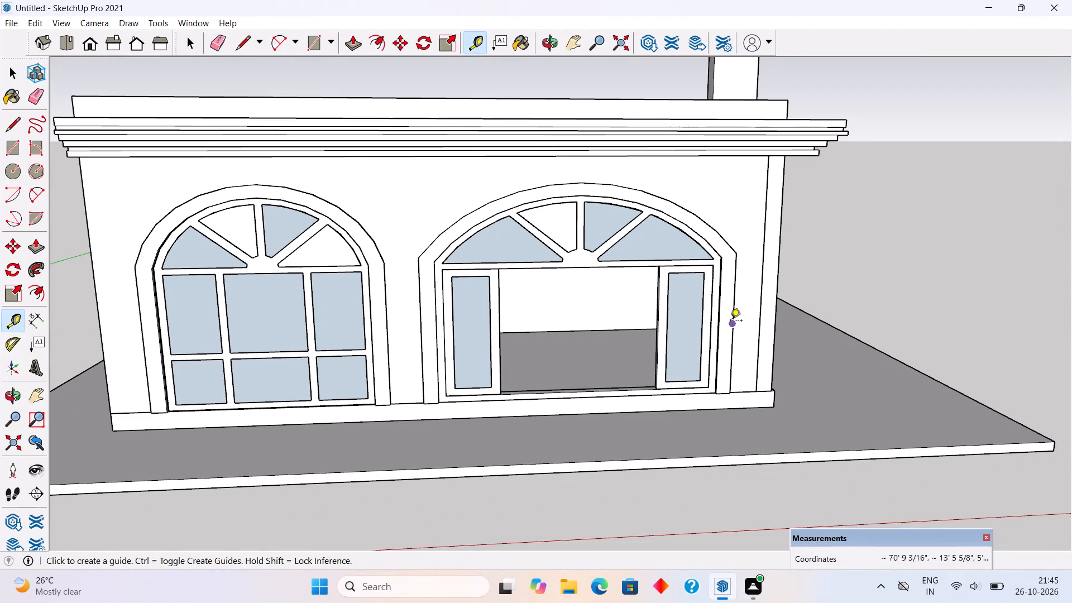
{"action": "left_click", "coordinate": [733, 307]}
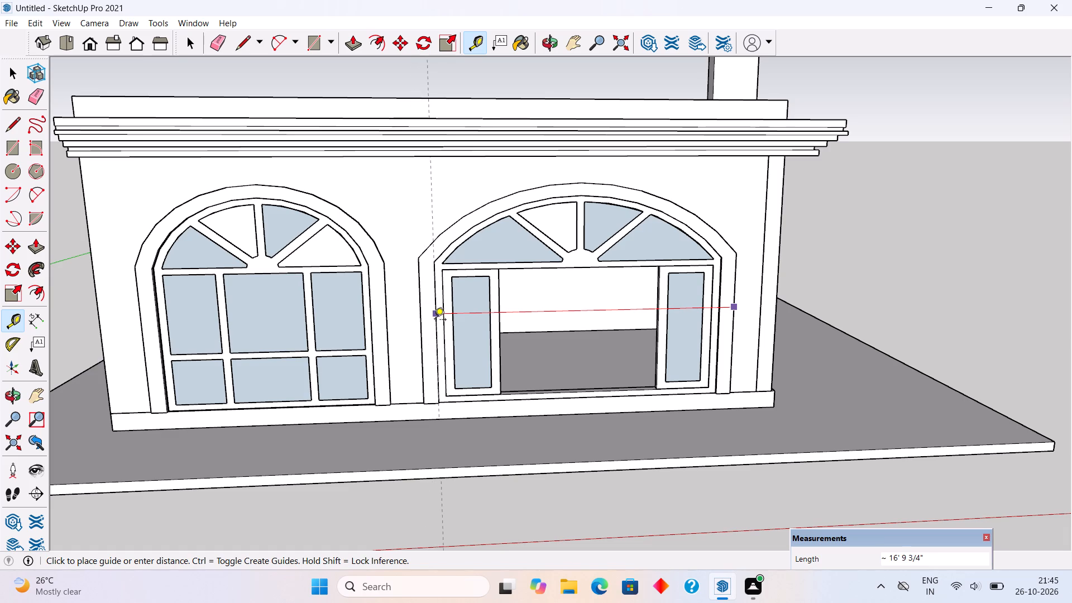
{"action": "scroll", "coordinate": [442, 323], "scroll_direction": "up", "scroll_amount": 3}
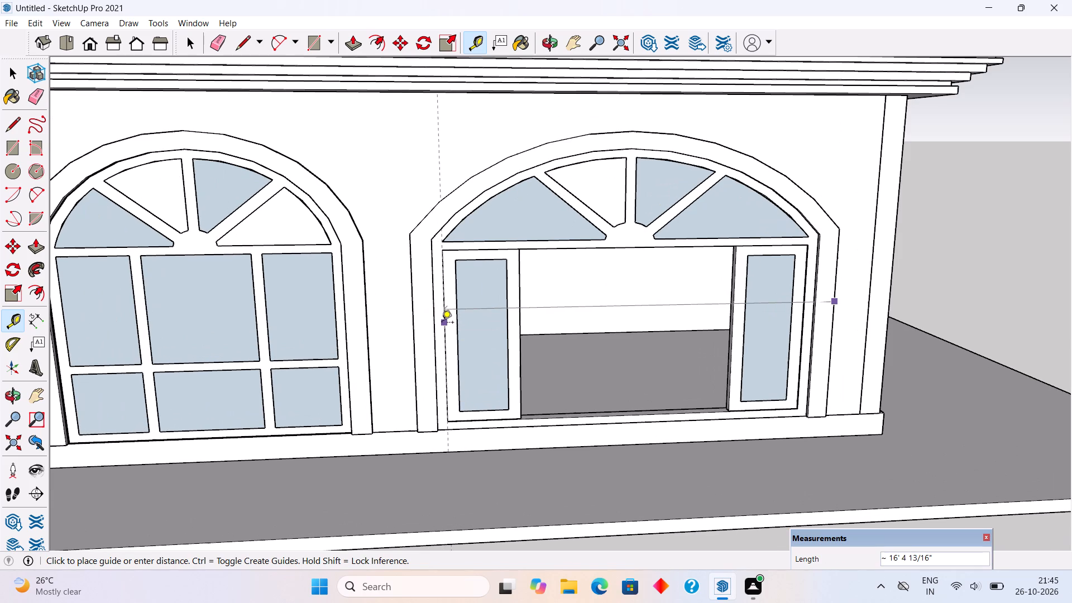
{"action": "key", "text": "space"}
{"action": "key", "text": "t"}
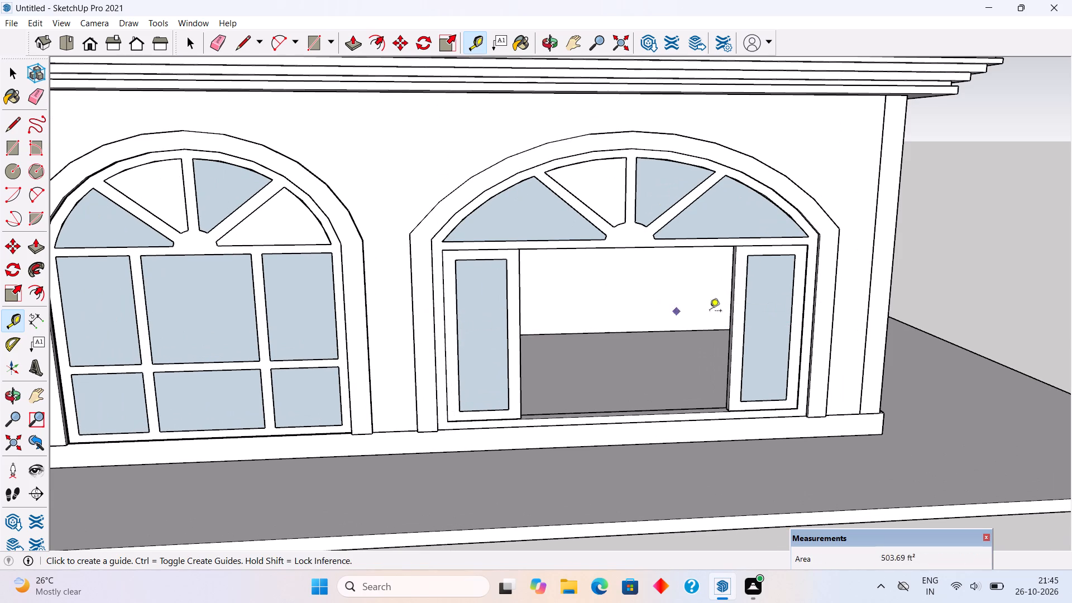
{"action": "scroll", "coordinate": [804, 311], "scroll_direction": "up", "scroll_amount": 11}
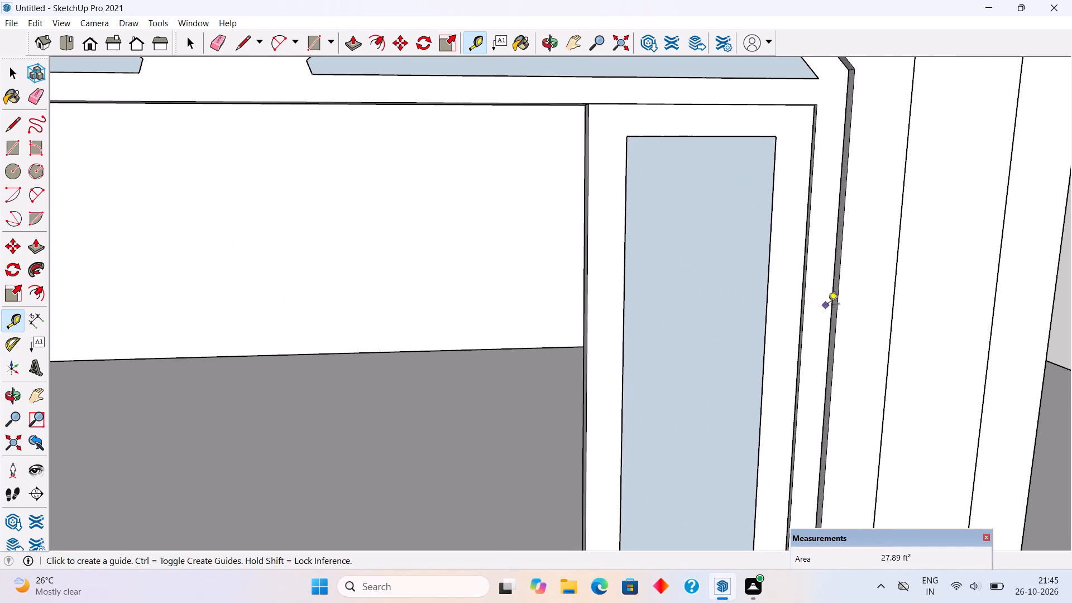
{"action": "left_click", "coordinate": [831, 304]}
{"action": "scroll", "coordinate": [666, 304], "scroll_direction": "down", "scroll_amount": 6}
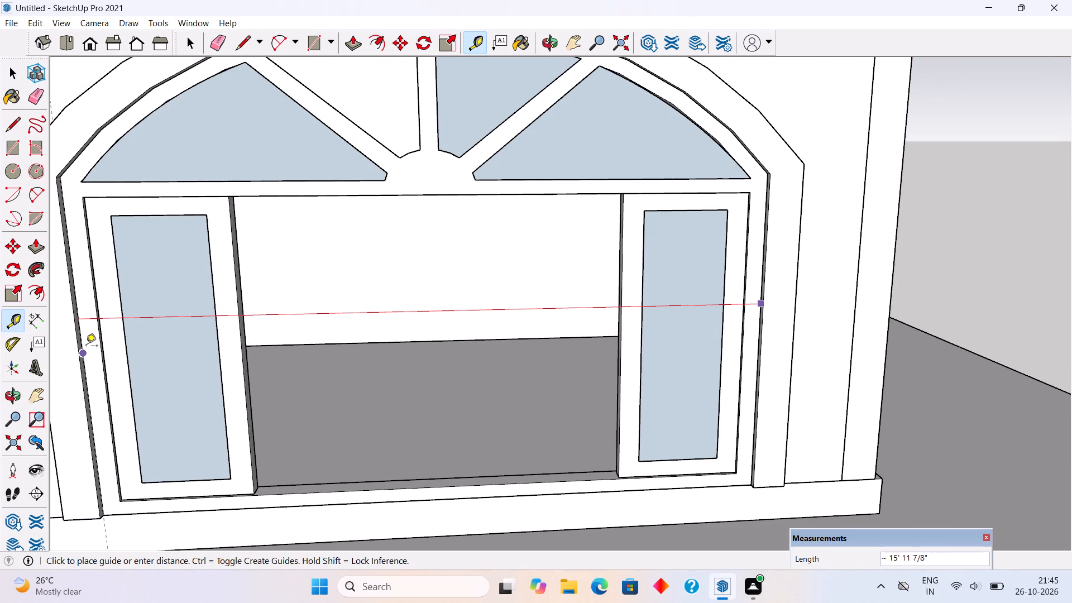
{"action": "scroll", "coordinate": [86, 347], "scroll_direction": "down", "scroll_amount": 6}
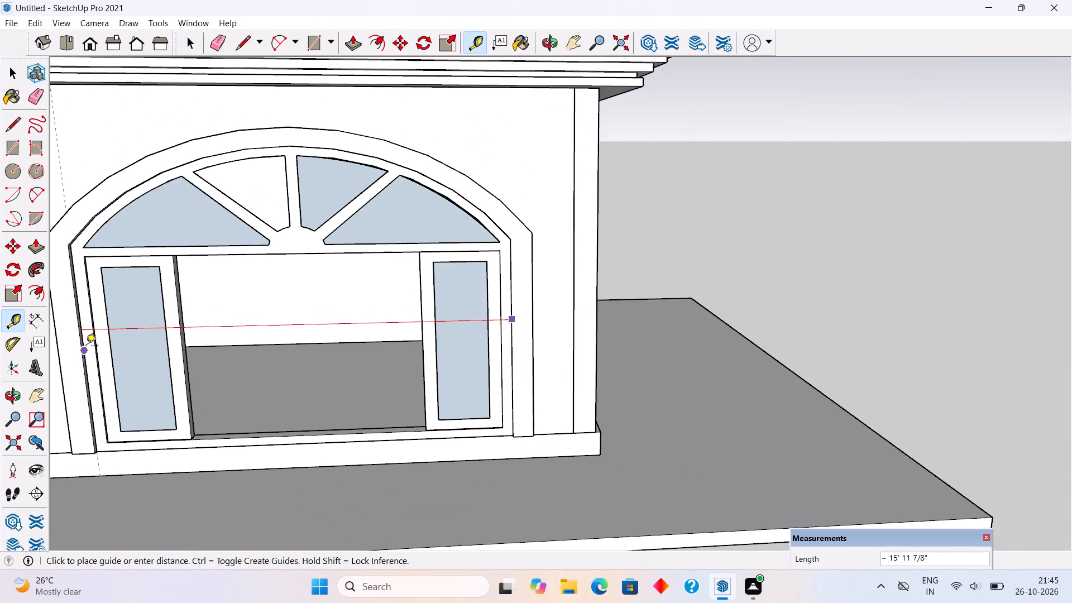
{"action": "key", "text": "space"}
Examine the whole building's front facade and roof from a raised view.
{"action": "scroll", "coordinate": [629, 314], "scroll_direction": "down", "scroll_amount": 6}
{"action": "scroll", "coordinate": [842, 306], "scroll_direction": "down", "scroll_amount": 5}
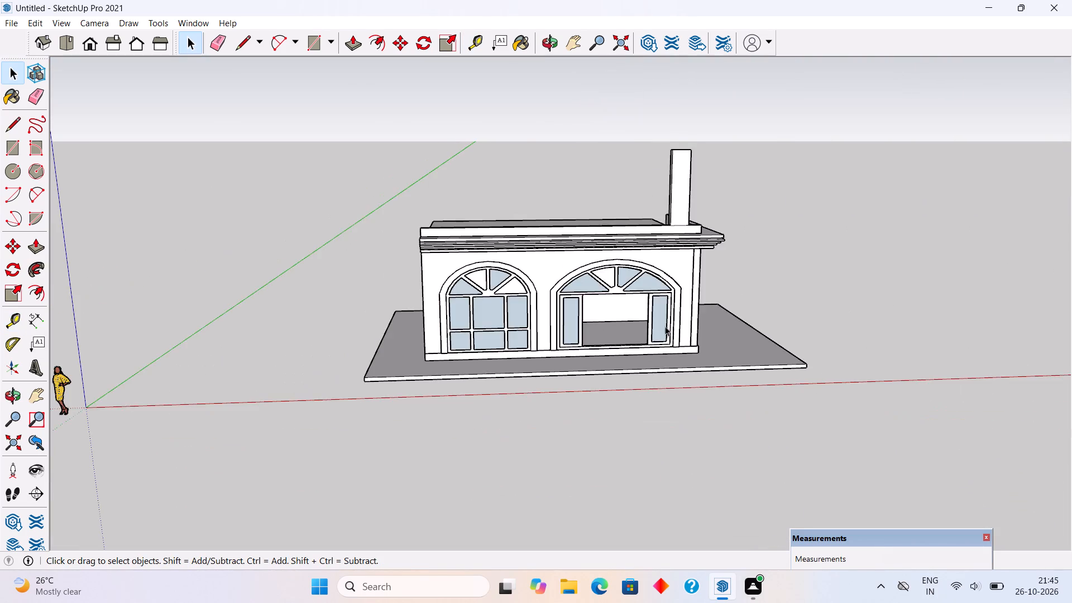
{"action": "middle_click_drag", "start_coordinate": [653, 320], "coordinate": [569, 215]}
{"action": "scroll", "coordinate": [472, 228], "scroll_direction": "up", "scroll_amount": 1}
{"action": "middle_click_drag", "start_coordinate": [475, 259], "coordinate": [544, 374]}
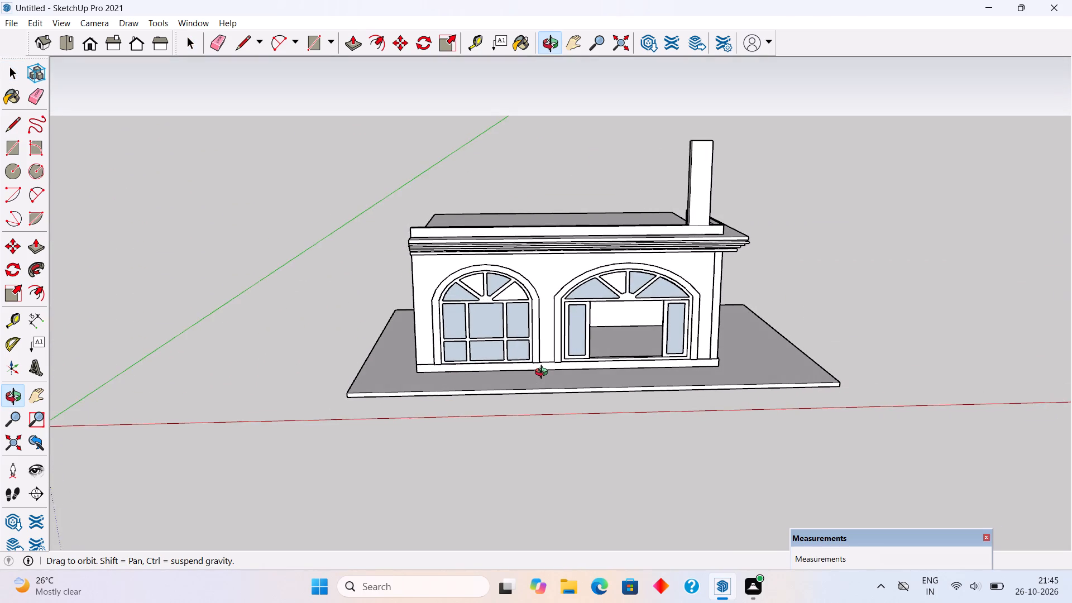
{"action": "middle_click_drag", "start_coordinate": [544, 374], "coordinate": [552, 372]}
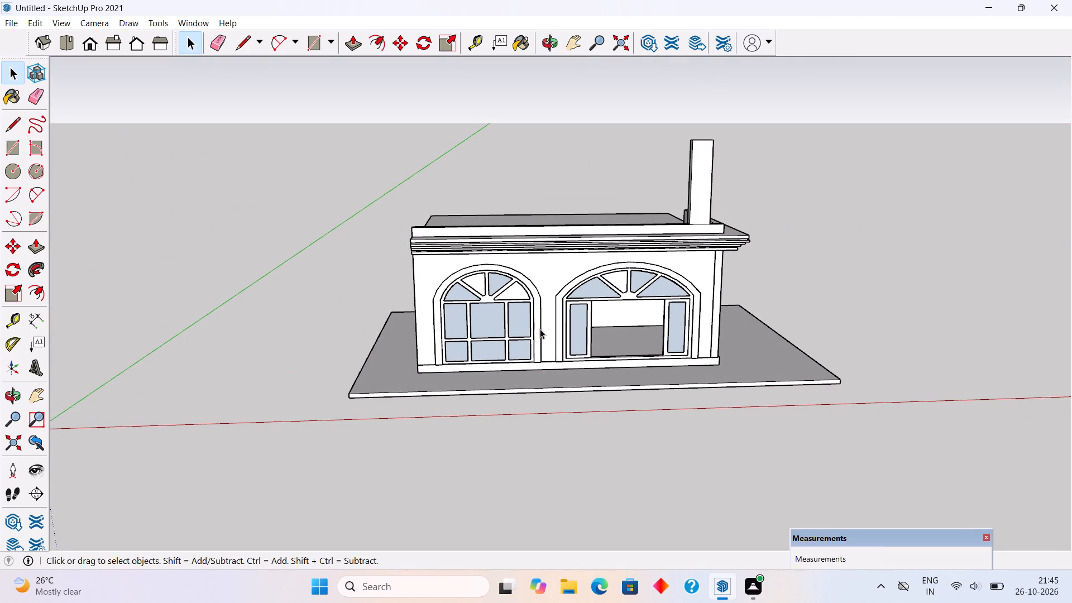
{"action": "middle_click_drag", "start_coordinate": [540, 329], "coordinate": [542, 374]}
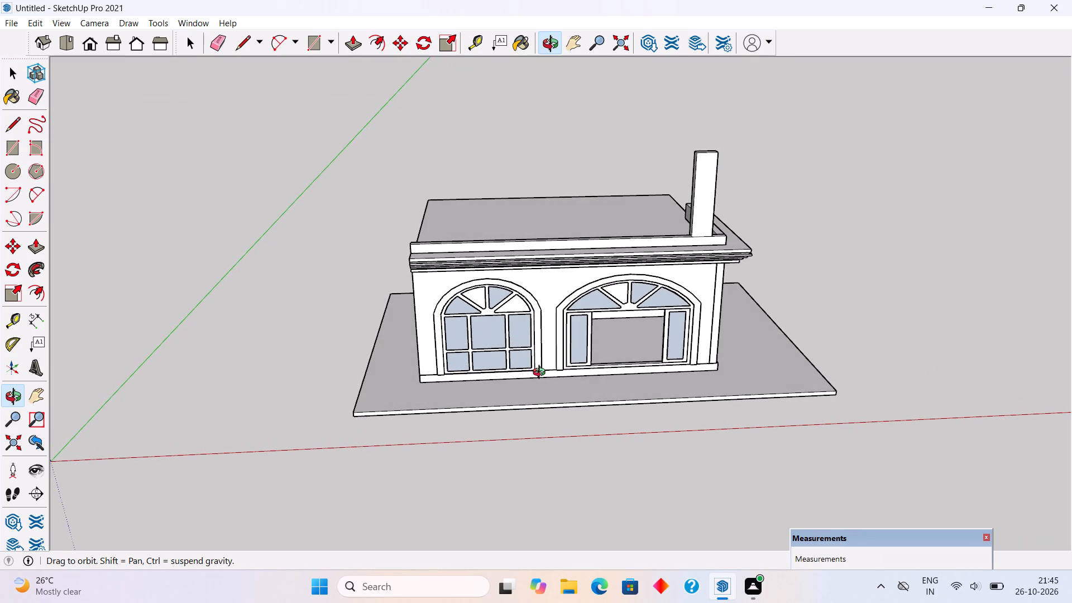
{"action": "middle_click_drag", "start_coordinate": [542, 374], "coordinate": [543, 379]}
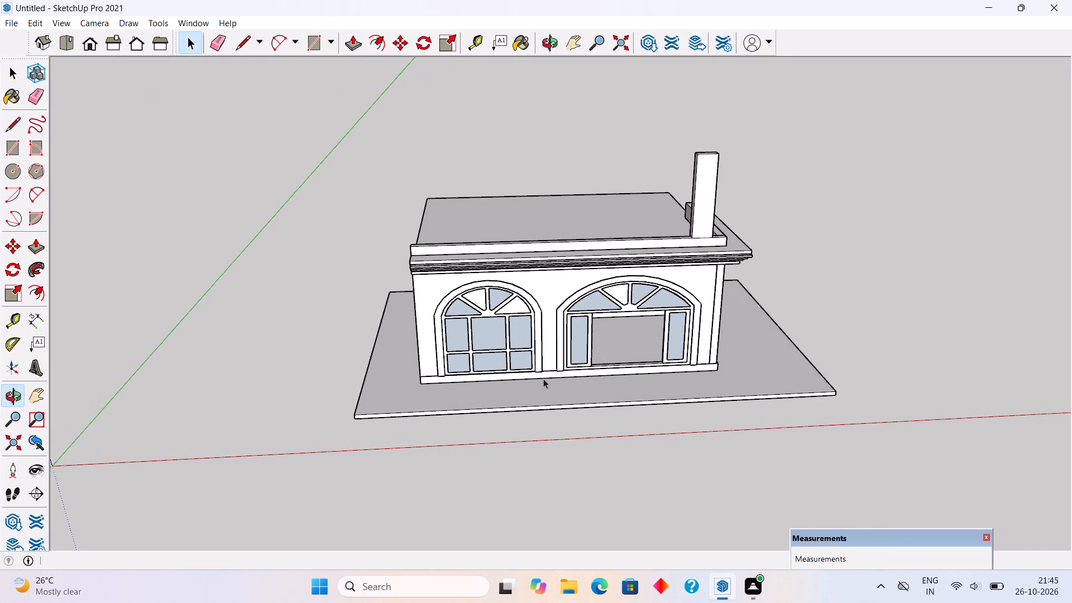
Place a vertical guide along the outer edge of the wide arch's surround, on the side facing the arched window.
{"action": "scroll", "coordinate": [543, 379], "scroll_direction": "up", "scroll_amount": 3}
{"action": "scroll", "coordinate": [565, 328], "scroll_direction": "up", "scroll_amount": 5}
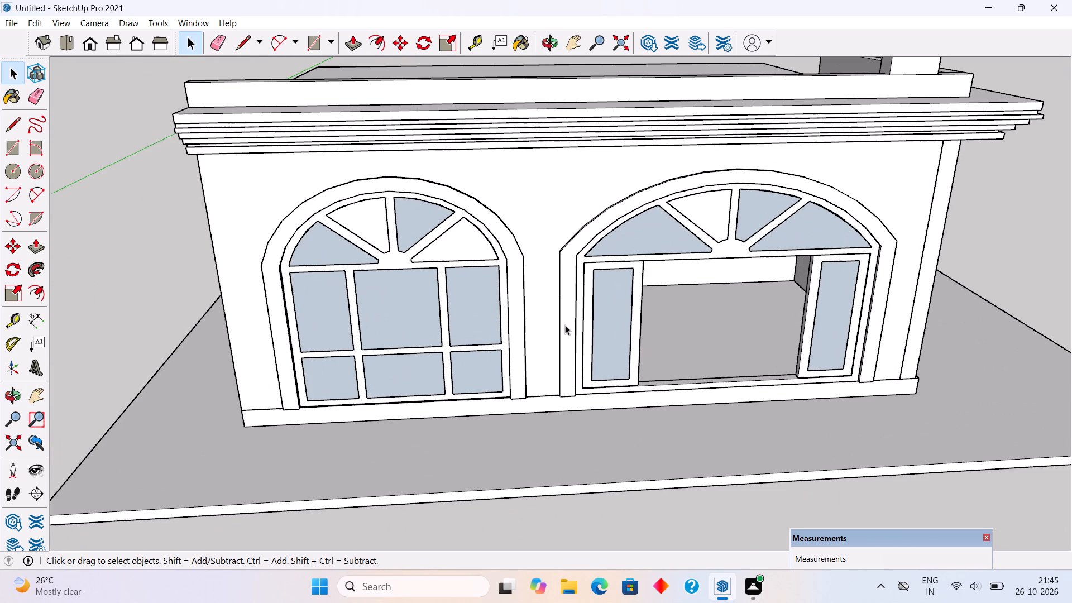
{"action": "key", "text": "t"}
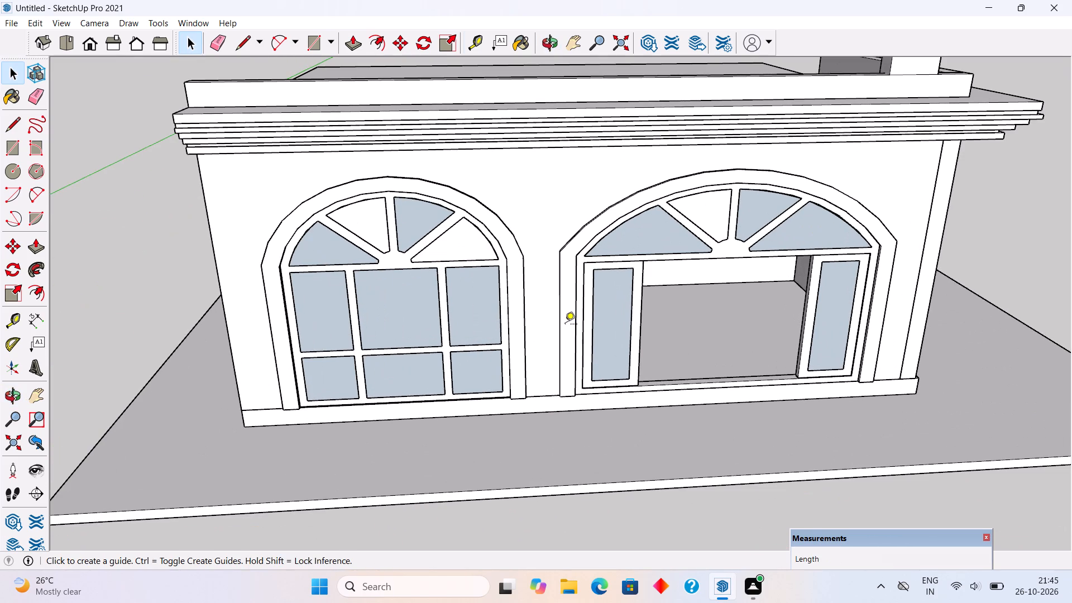
{"action": "scroll", "coordinate": [565, 325], "scroll_direction": "up", "scroll_amount": 4}
{"action": "middle_click_drag", "start_coordinate": [564, 260], "coordinate": [733, 248]}
{"action": "scroll", "coordinate": [682, 230], "scroll_direction": "up", "scroll_amount": 3}
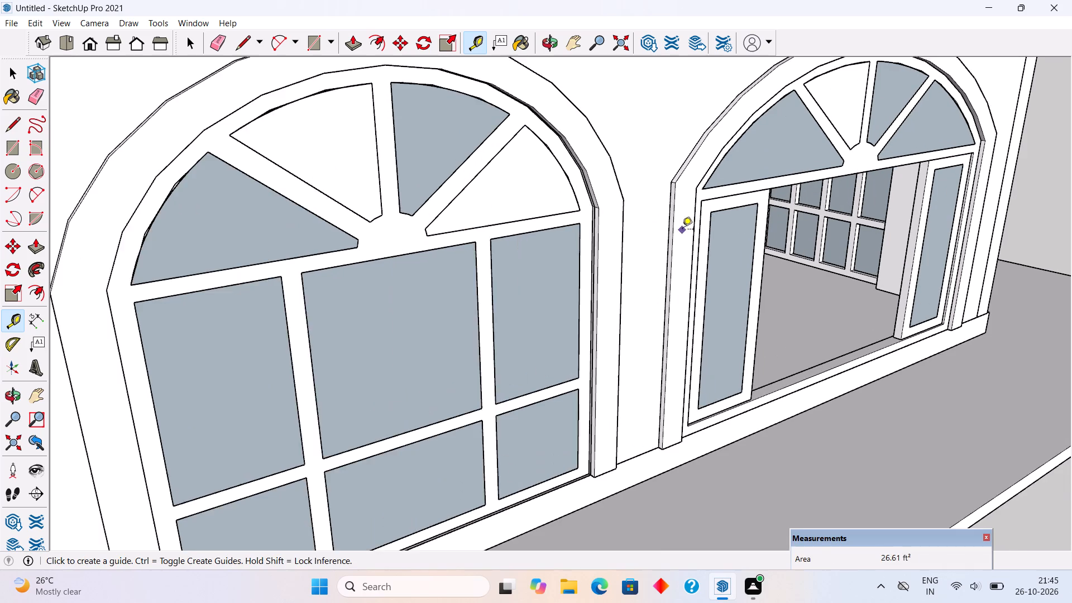
{"action": "double_click", "coordinate": [667, 210]}
{"action": "middle_click_drag", "start_coordinate": [599, 259], "coordinate": [346, 243]}
{"action": "scroll", "coordinate": [342, 243], "scroll_direction": "down", "scroll_amount": 3}
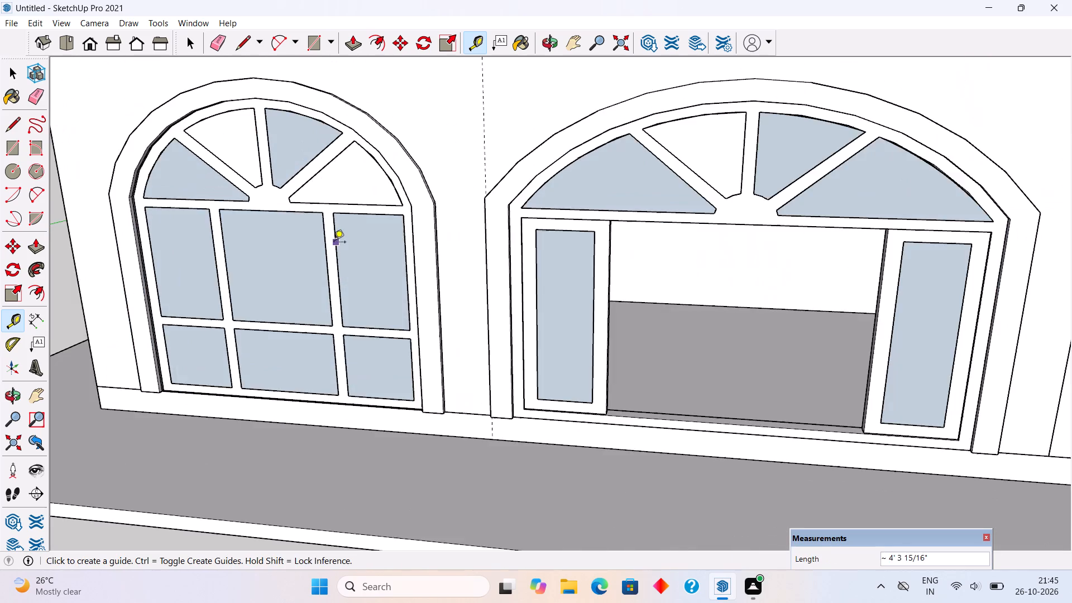
{"action": "scroll", "coordinate": [334, 243], "scroll_direction": "down", "scroll_amount": 6}
Place a second vertical guide along the wide arch surround's opposite outer edge, near the building corner.
{"action": "scroll", "coordinate": [831, 303], "scroll_direction": "up", "scroll_amount": 2}
{"action": "scroll", "coordinate": [787, 283], "scroll_direction": "up", "scroll_amount": 9}
{"action": "middle_click_drag", "start_coordinate": [715, 253], "coordinate": [680, 245]}
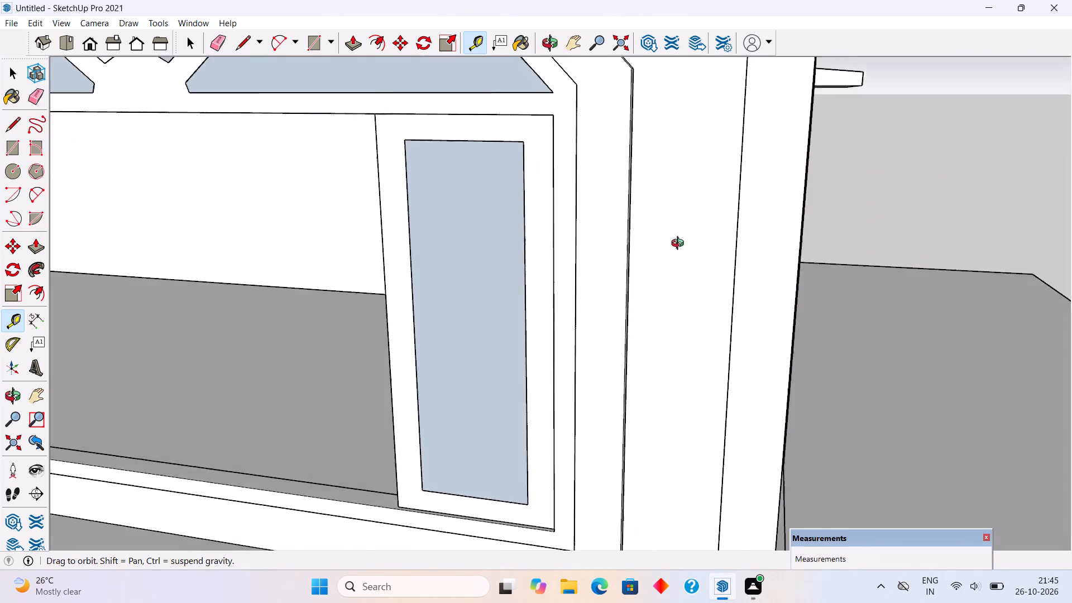
{"action": "middle_click_drag", "start_coordinate": [680, 245], "coordinate": [611, 241]}
{"action": "scroll", "coordinate": [567, 241], "scroll_direction": "up", "scroll_amount": 4}
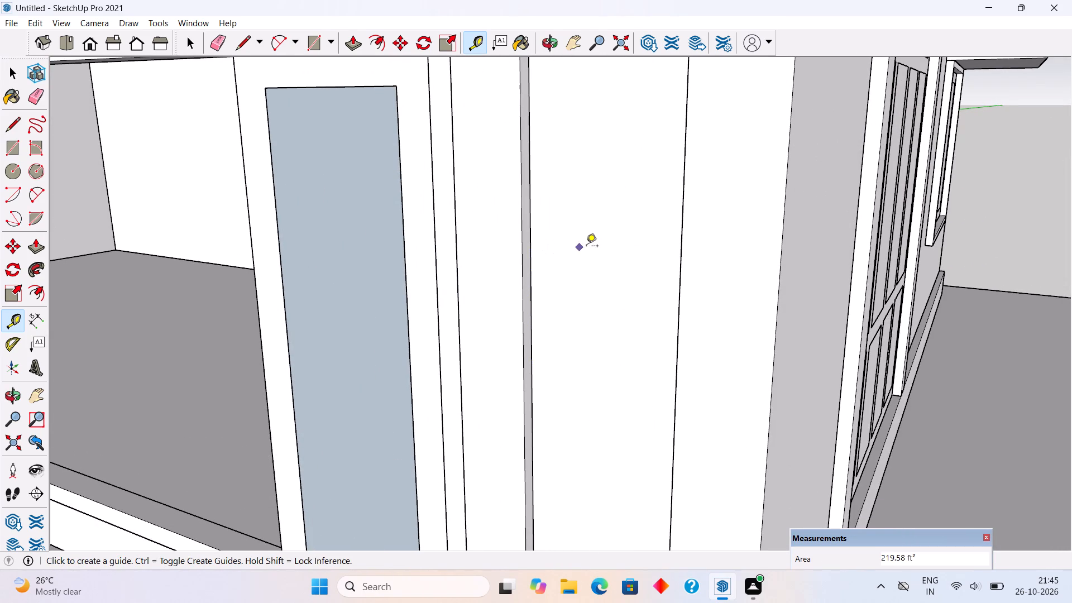
{"action": "double_click", "coordinate": [532, 258]}
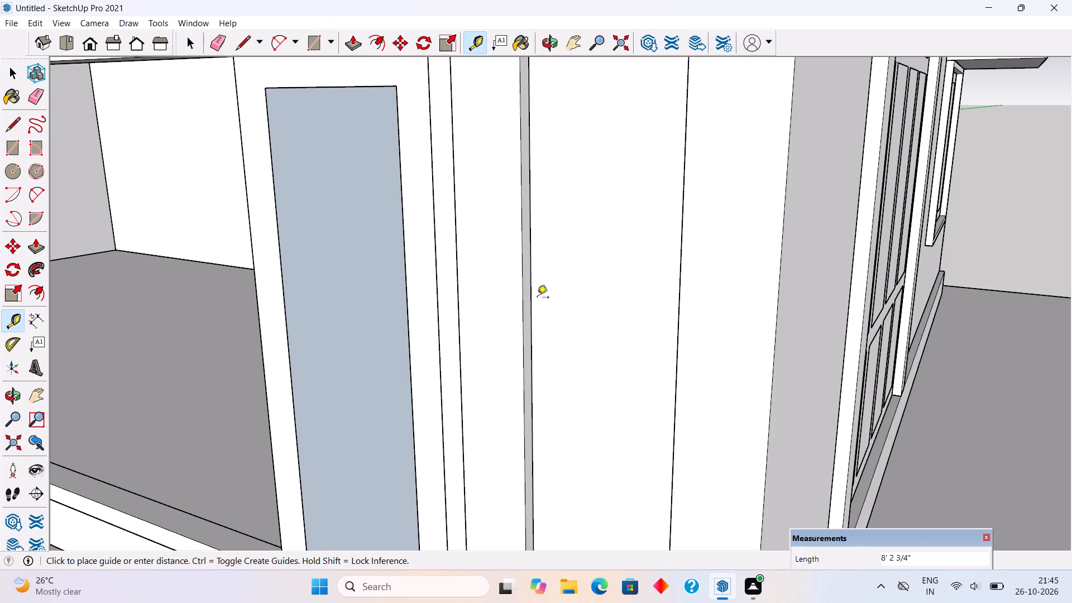
{"action": "scroll", "coordinate": [584, 373], "scroll_direction": "down", "scroll_amount": 6}
{"action": "scroll", "coordinate": [640, 497], "scroll_direction": "down", "scroll_amount": 7}
{"action": "scroll", "coordinate": [698, 413], "scroll_direction": "down", "scroll_amount": 5}
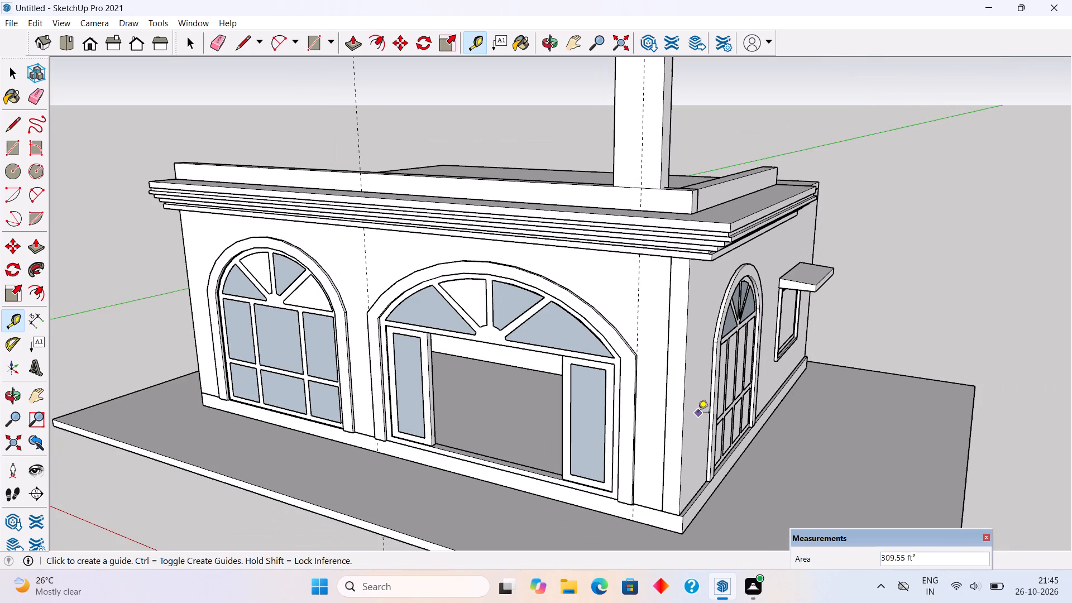
{"action": "key", "text": "space"}
Delete the tall corner pillar standing on the roof behind the front parapet.
{"action": "scroll", "coordinate": [698, 413], "scroll_direction": "down", "scroll_amount": 5}
{"action": "middle_click_drag", "start_coordinate": [515, 391], "coordinate": [763, 436]}
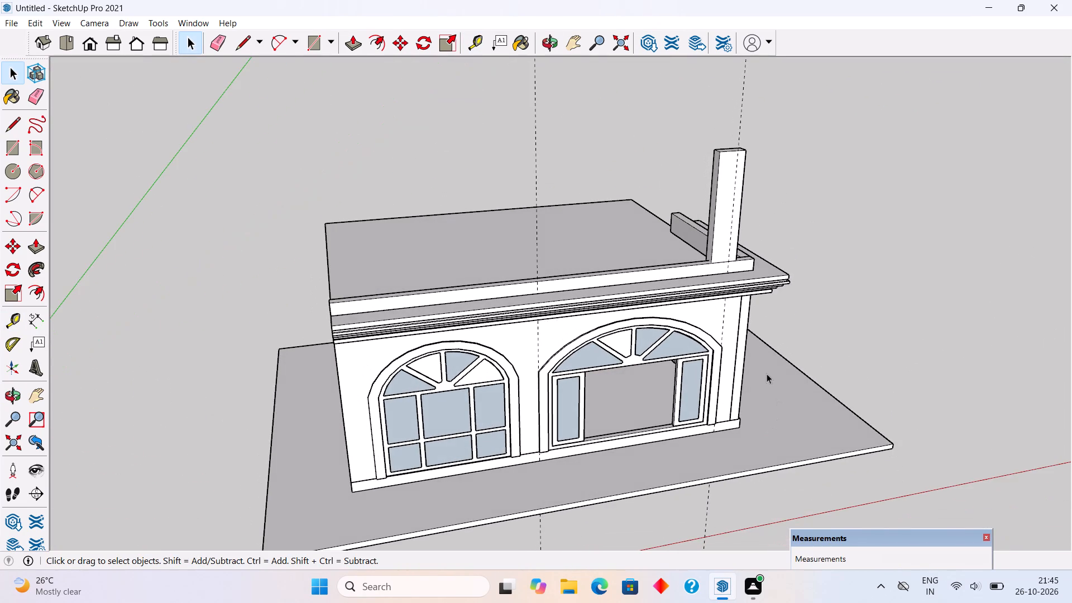
{"action": "scroll", "coordinate": [765, 373], "scroll_direction": "up", "scroll_amount": 3}
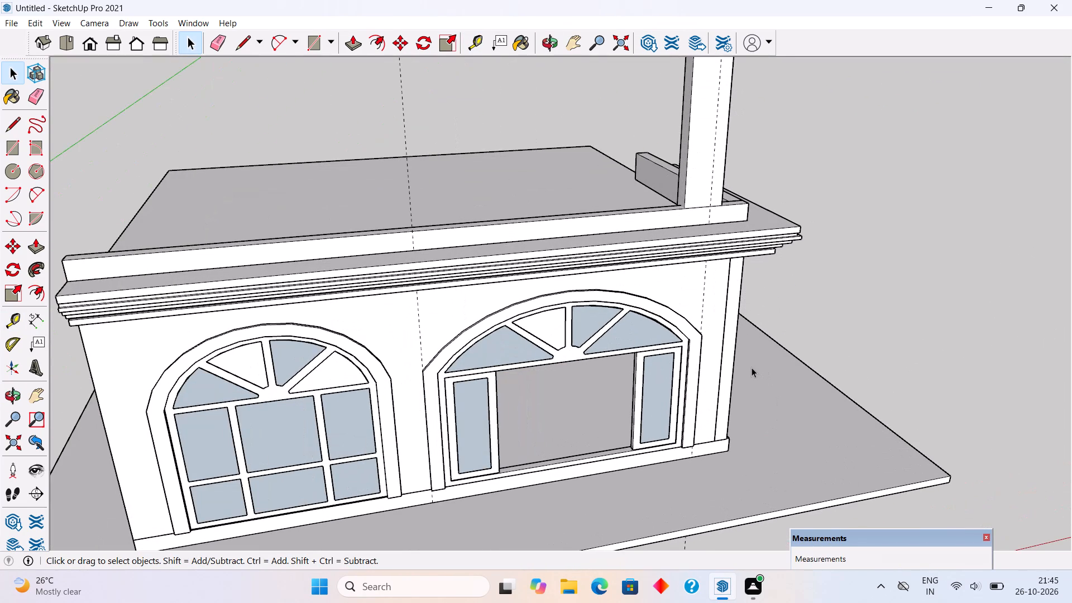
{"action": "middle_click_drag", "start_coordinate": [752, 367], "coordinate": [792, 377]}
{"action": "scroll", "coordinate": [792, 377], "scroll_direction": "up", "scroll_amount": 1}
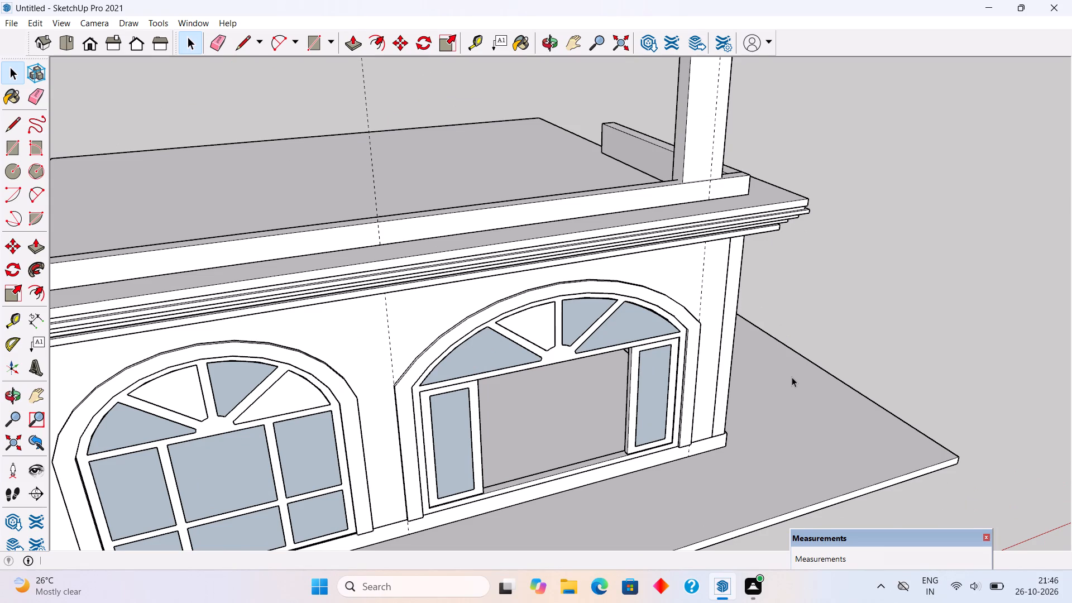
{"action": "middle_click_drag", "start_coordinate": [686, 410], "coordinate": [686, 408]}
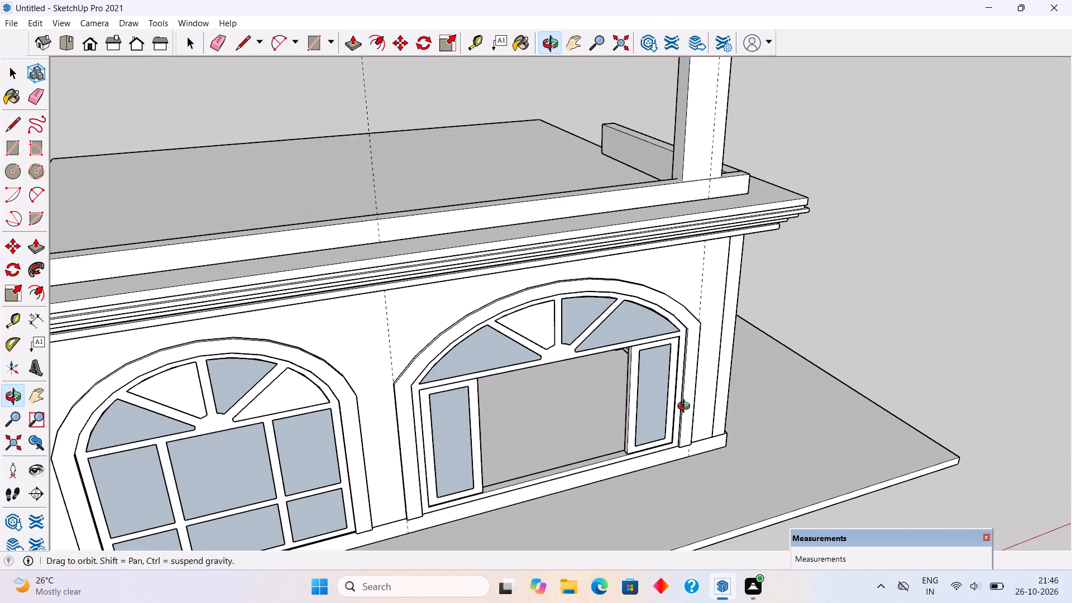
{"action": "middle_click_drag", "start_coordinate": [686, 408], "coordinate": [701, 418]}
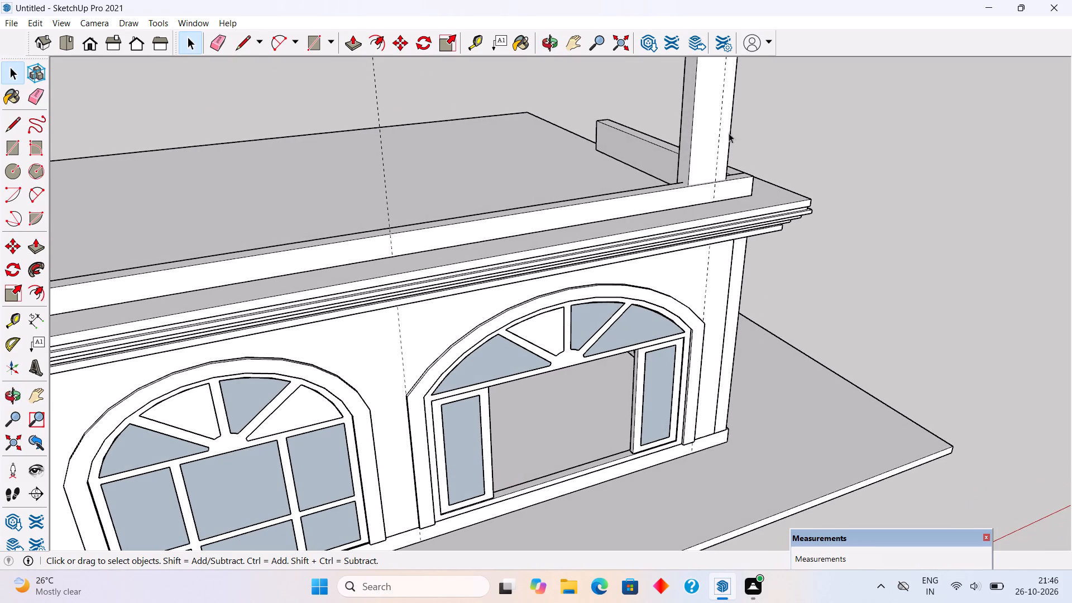
{"action": "left_click", "coordinate": [712, 131]}
{"action": "key", "text": "Delete"}
Examine the roof slab and its two parapets in relation to the vertical guides from several angles.
{"action": "middle_click_drag", "start_coordinate": [725, 214], "coordinate": [686, 248]}
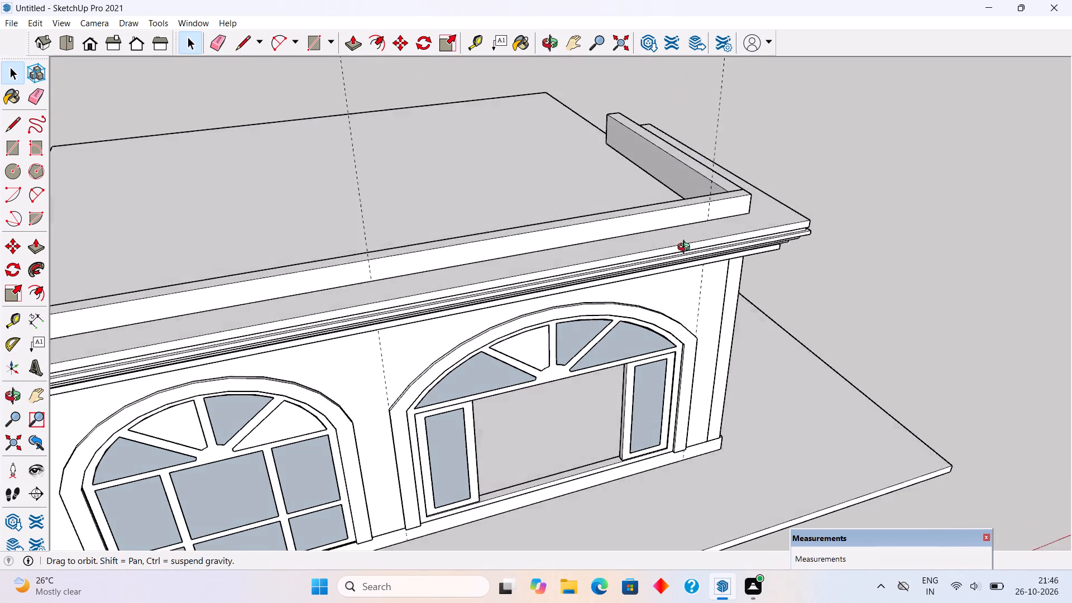
{"action": "middle_click_drag", "start_coordinate": [686, 248], "coordinate": [601, 283]}
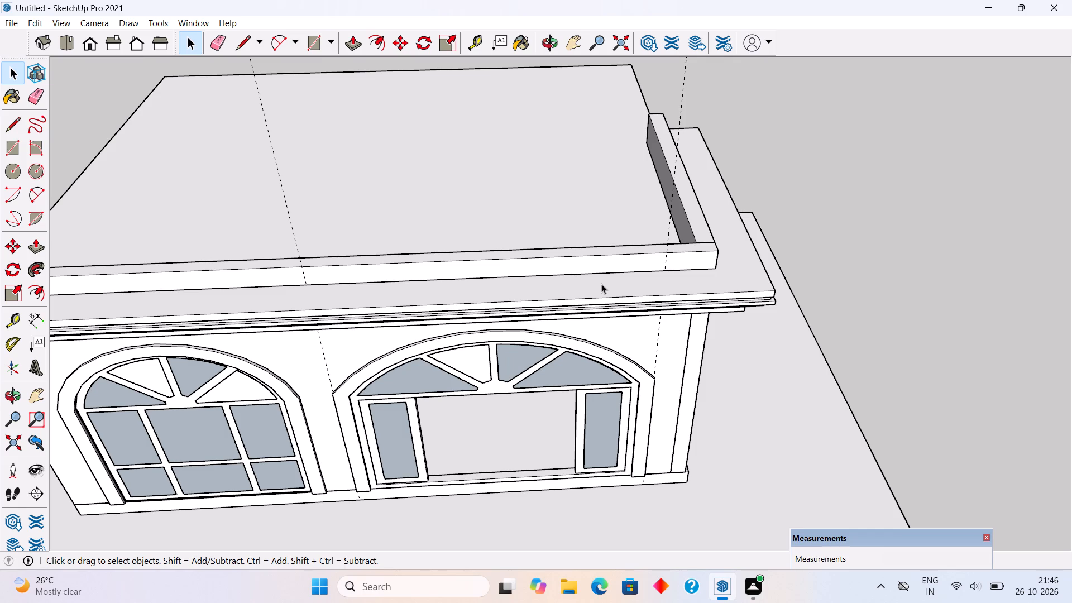
{"action": "scroll", "coordinate": [601, 284], "scroll_direction": "down", "scroll_amount": 5}
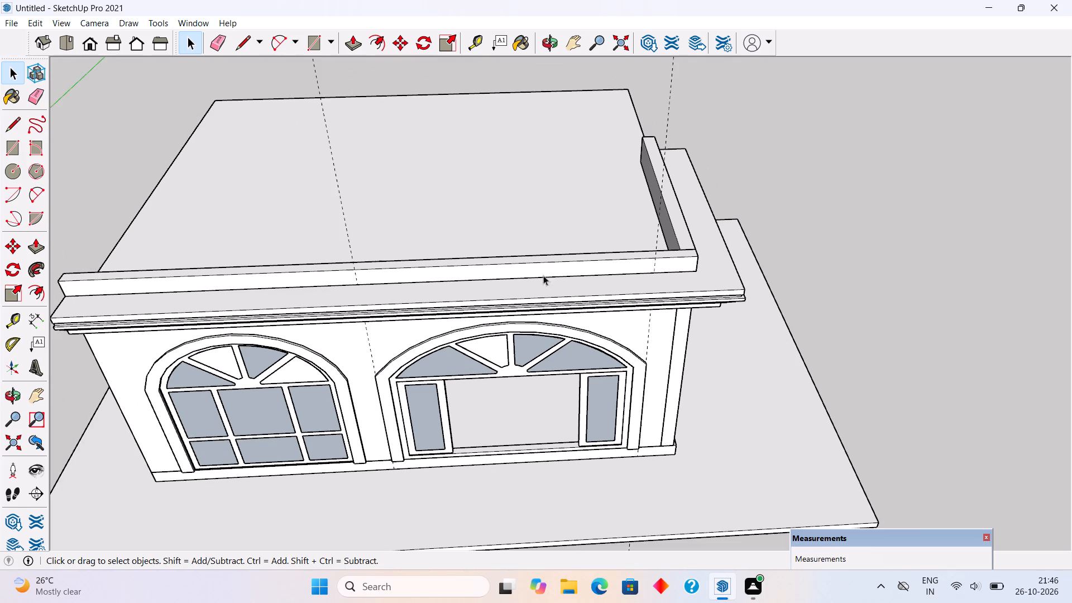
{"action": "middle_click_drag", "start_coordinate": [501, 295], "coordinate": [596, 262]}
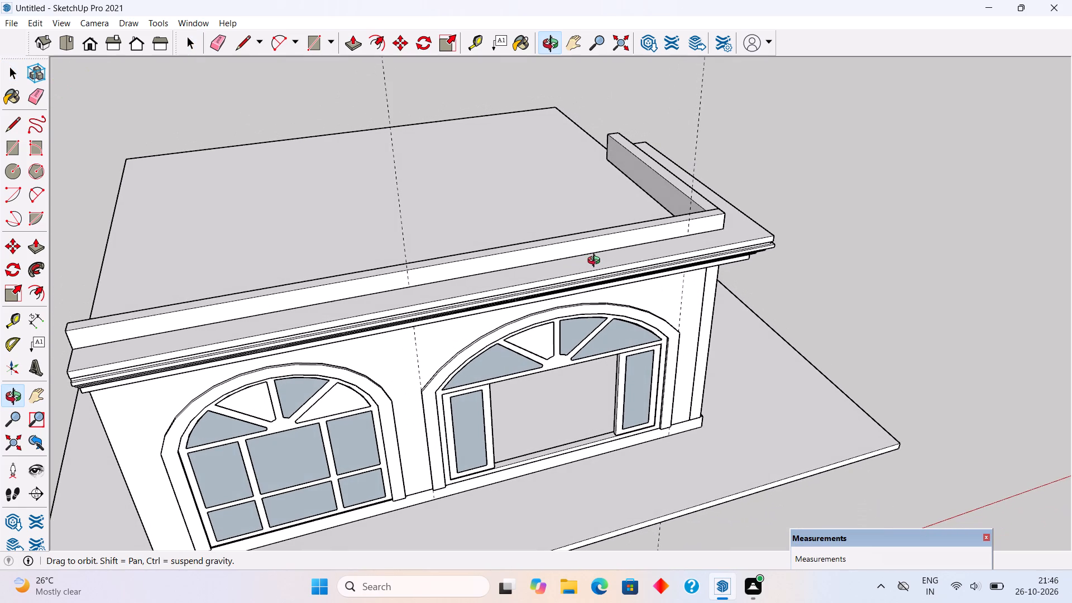
{"action": "middle_click_drag", "start_coordinate": [596, 262], "coordinate": [610, 265]}
{"action": "scroll", "coordinate": [612, 265], "scroll_direction": "up", "scroll_amount": 1}
{"action": "middle_click_drag", "start_coordinate": [298, 269], "coordinate": [542, 276]}
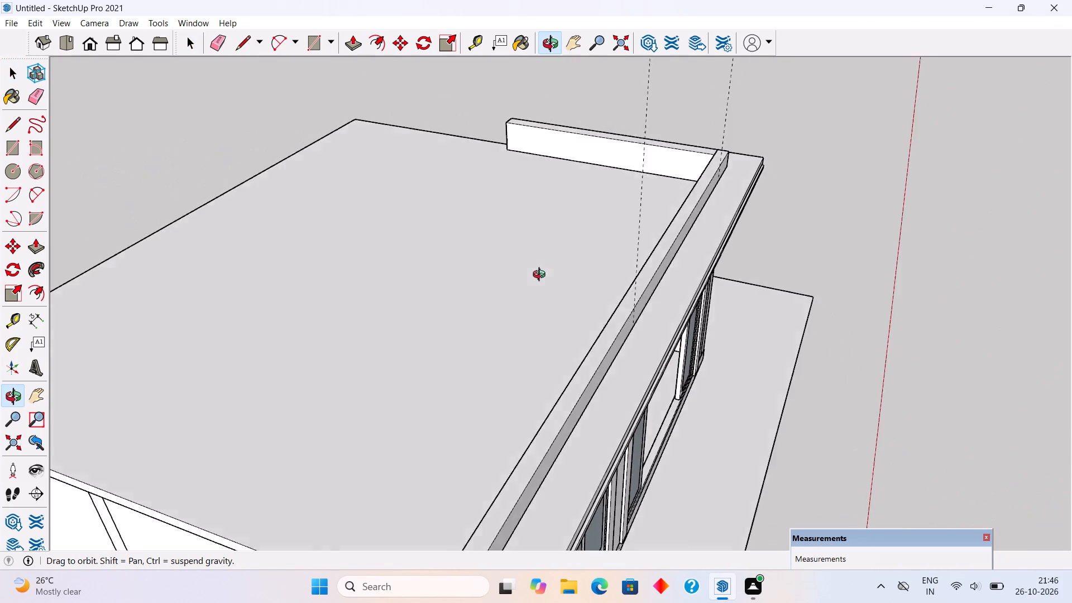
{"action": "middle_click_drag", "start_coordinate": [542, 276], "coordinate": [767, 296]}
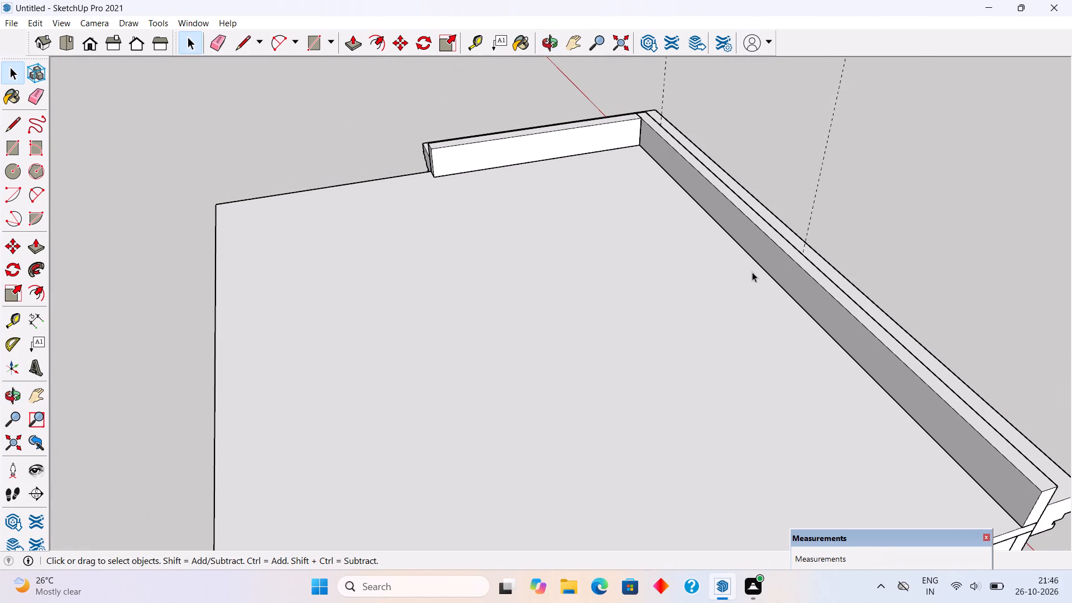
{"action": "scroll", "coordinate": [751, 267], "scroll_direction": "down", "scroll_amount": 4}
{"action": "middle_click_drag", "start_coordinate": [752, 325], "coordinate": [662, 328]}
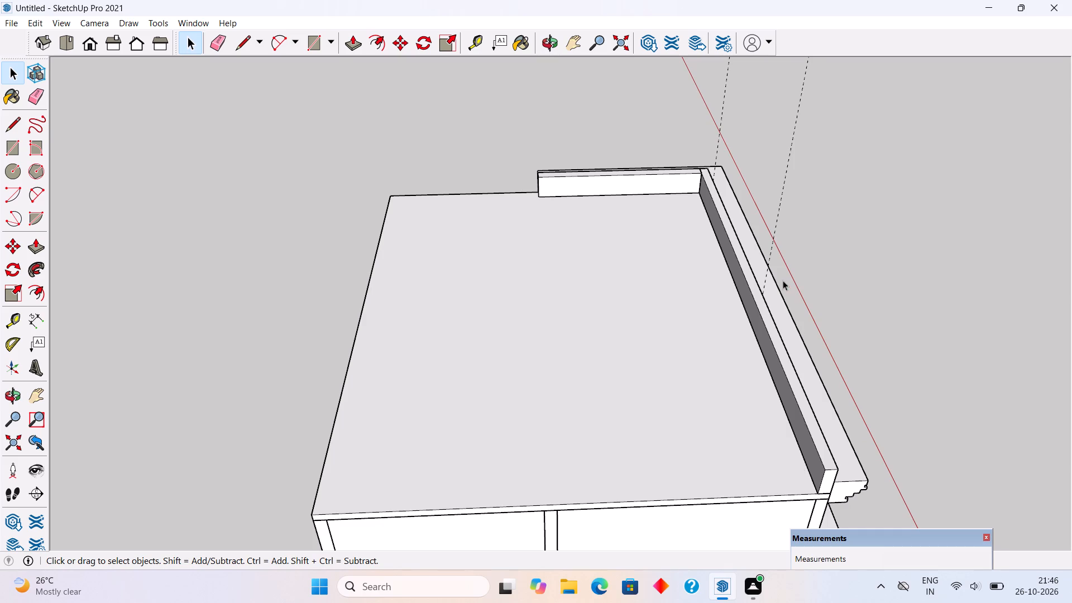
Place a guide across the front parapet's top, parallel to its end edge, aligned with the first vertical guide of the wide arch.
{"action": "middle_click_drag", "start_coordinate": [719, 262], "coordinate": [640, 247]}
{"action": "scroll", "coordinate": [697, 381], "scroll_direction": "down", "scroll_amount": 2}
{"action": "middle_click_drag", "start_coordinate": [688, 397], "coordinate": [685, 438]}
{"action": "scroll", "coordinate": [715, 513], "scroll_direction": "up", "scroll_amount": 5}
{"action": "key", "text": "t"}
{"action": "scroll", "coordinate": [695, 520], "scroll_direction": "up", "scroll_amount": 5}
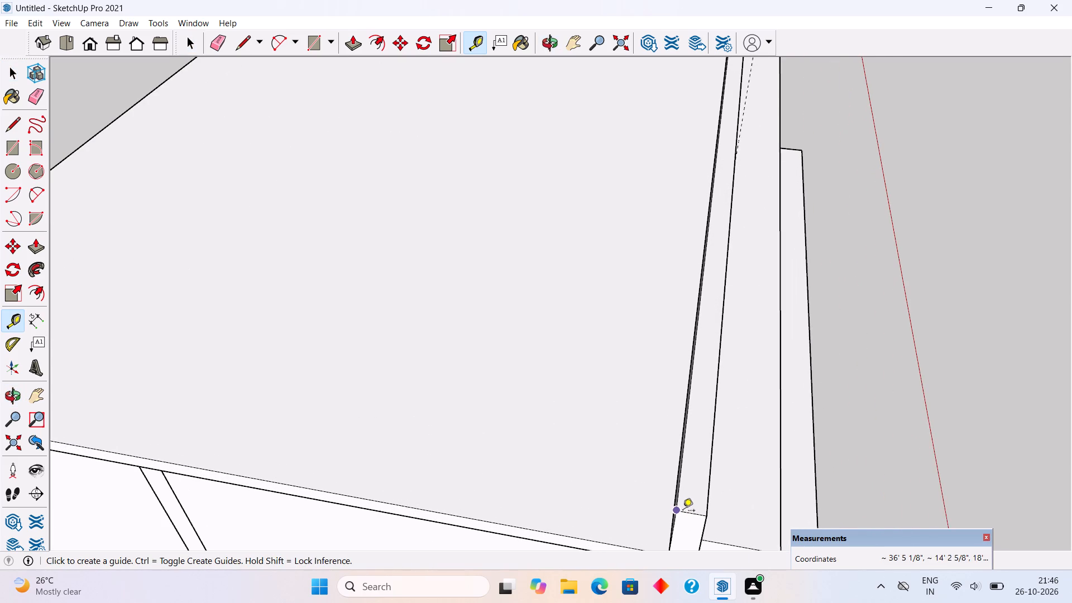
{"action": "scroll", "coordinate": [685, 512], "scroll_direction": "up", "scroll_amount": 5}
{"action": "left_click", "coordinate": [682, 510]}
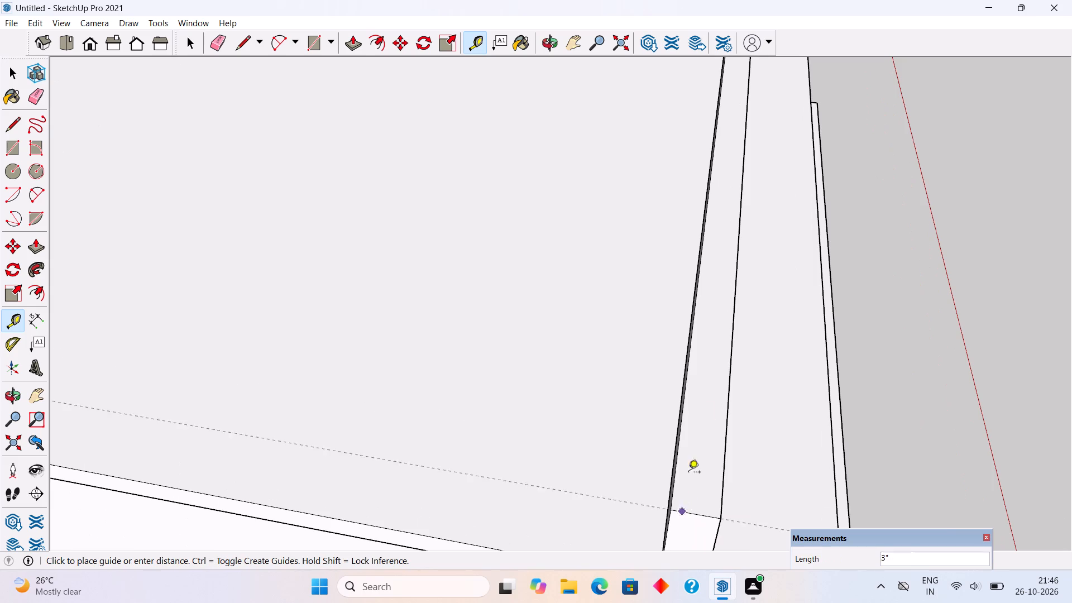
{"action": "scroll", "coordinate": [725, 370], "scroll_direction": "down", "scroll_amount": 11}
{"action": "scroll", "coordinate": [748, 171], "scroll_direction": "up", "scroll_amount": 4}
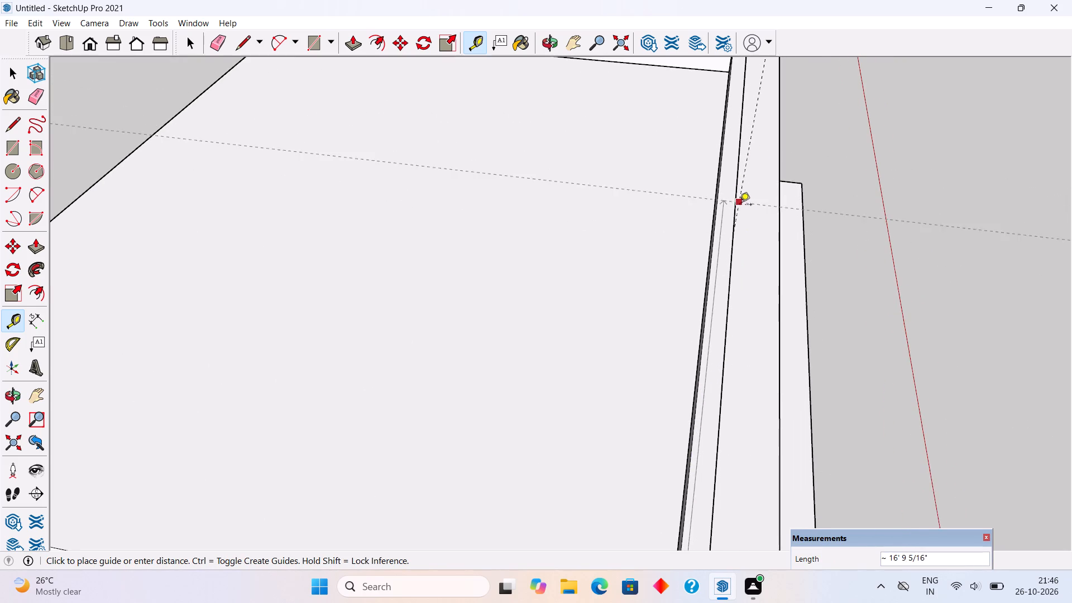
{"action": "scroll", "coordinate": [735, 216], "scroll_direction": "up", "scroll_amount": 6}
{"action": "middle_click_drag", "start_coordinate": [732, 229], "coordinate": [596, 218]}
{"action": "left_click", "coordinate": [591, 249]}
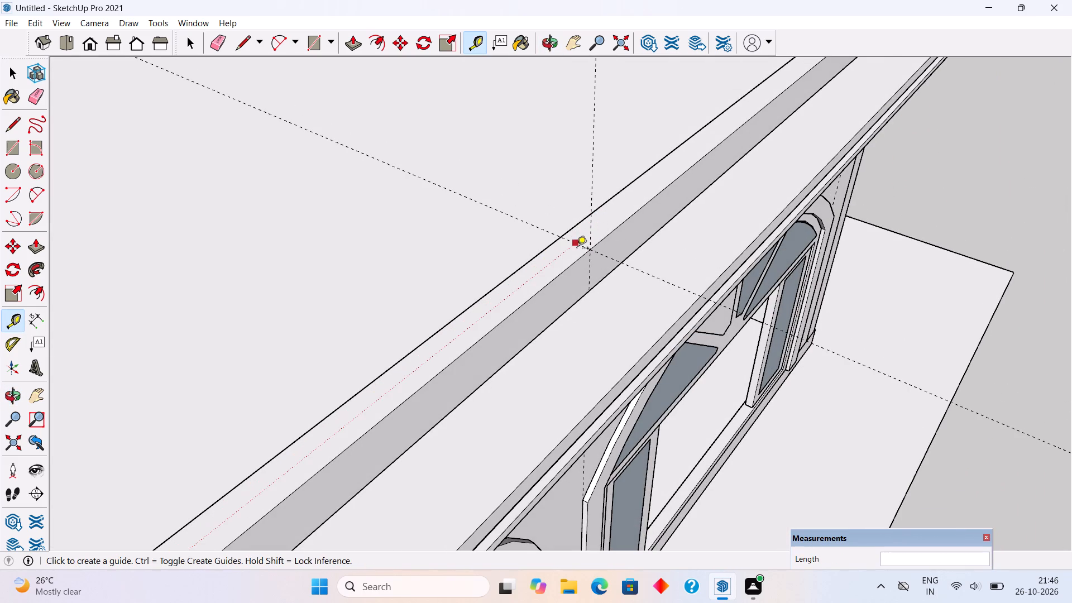
Place a parallel guide across the front parapet about 17' 7 9/16" from the first, aligned with the corner-side vertical guide.
{"action": "left_click", "coordinate": [575, 243]}
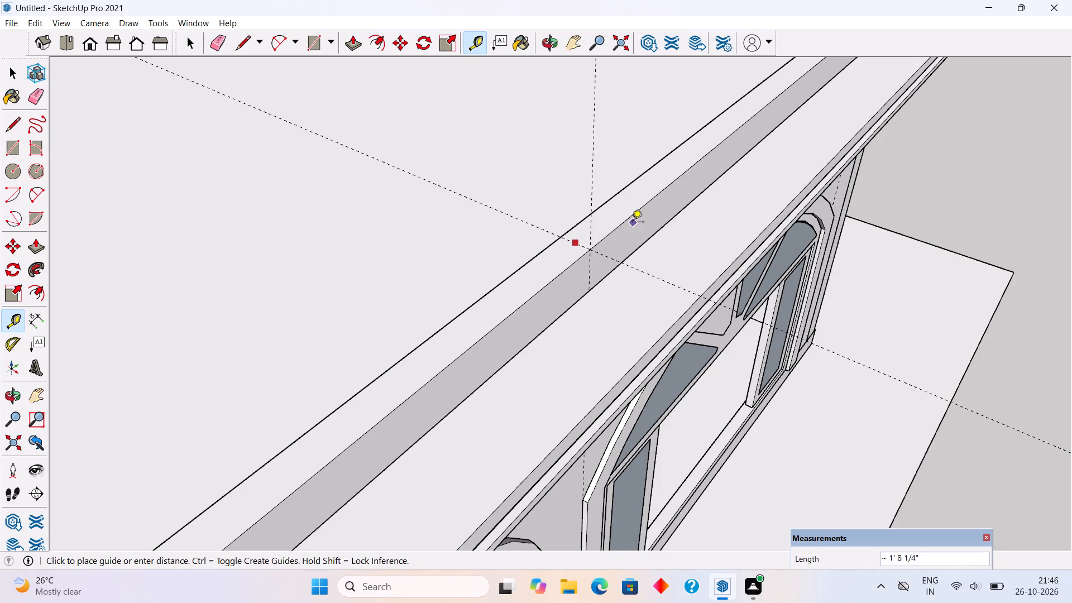
{"action": "key", "text": "t"}
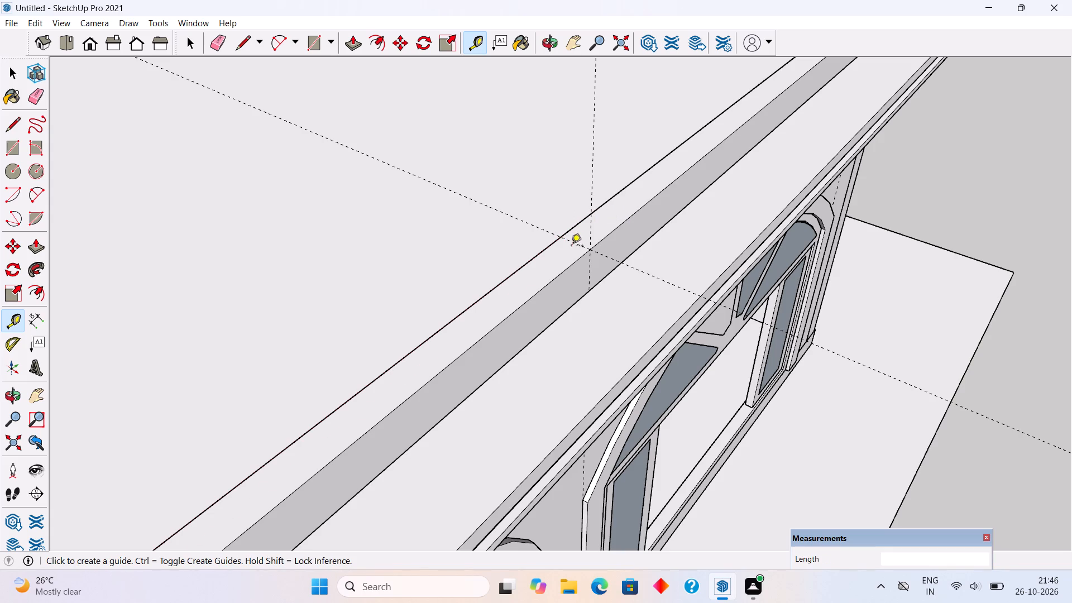
{"action": "scroll", "coordinate": [563, 241], "scroll_direction": "up", "scroll_amount": 10}
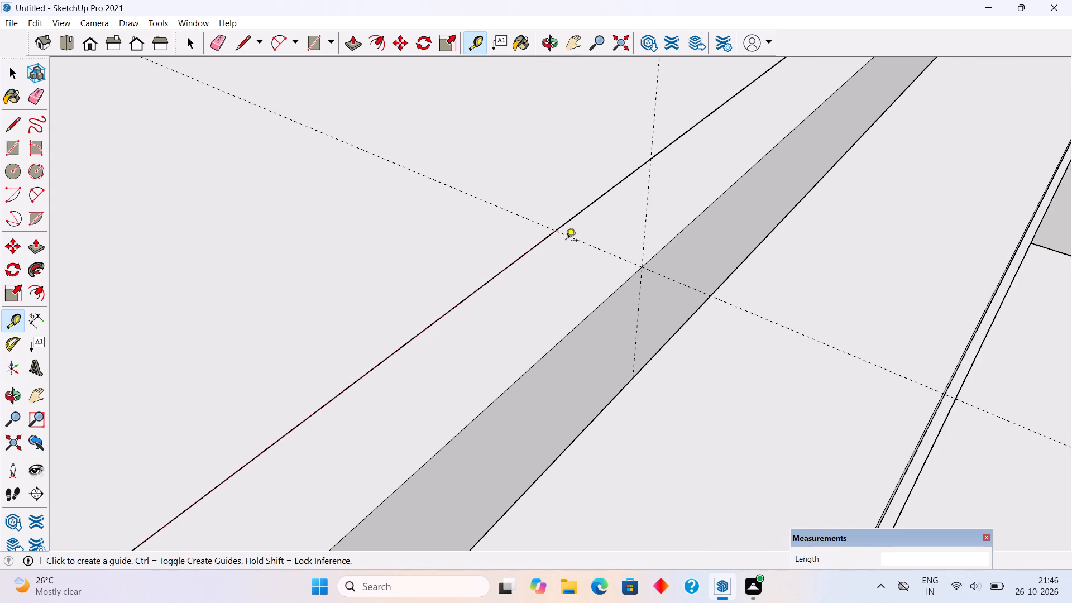
{"action": "left_click", "coordinate": [571, 238]}
{"action": "scroll", "coordinate": [644, 226], "scroll_direction": "down", "scroll_amount": 6}
{"action": "scroll", "coordinate": [599, 249], "scroll_direction": "down", "scroll_amount": 7}
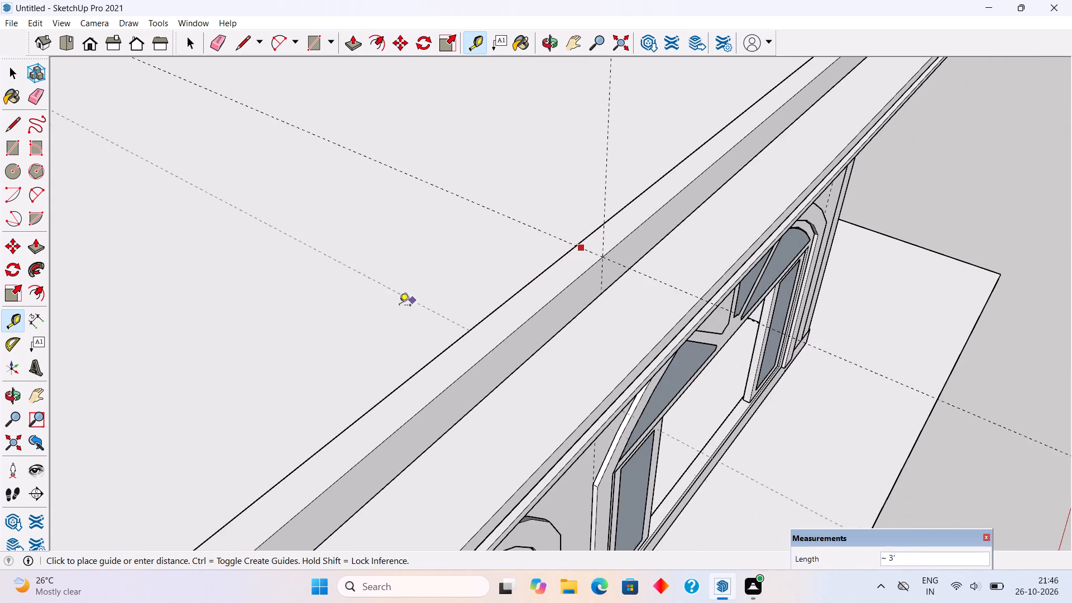
{"action": "scroll", "coordinate": [399, 306], "scroll_direction": "down", "scroll_amount": 9}
{"action": "scroll", "coordinate": [646, 186], "scroll_direction": "up", "scroll_amount": 5}
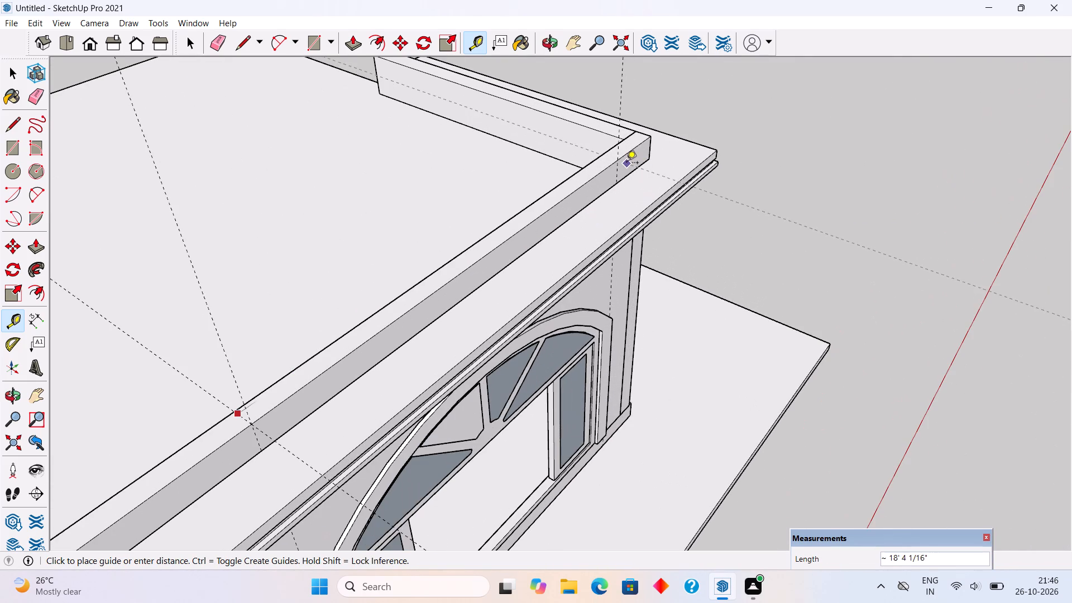
{"action": "left_click", "coordinate": [616, 158]}
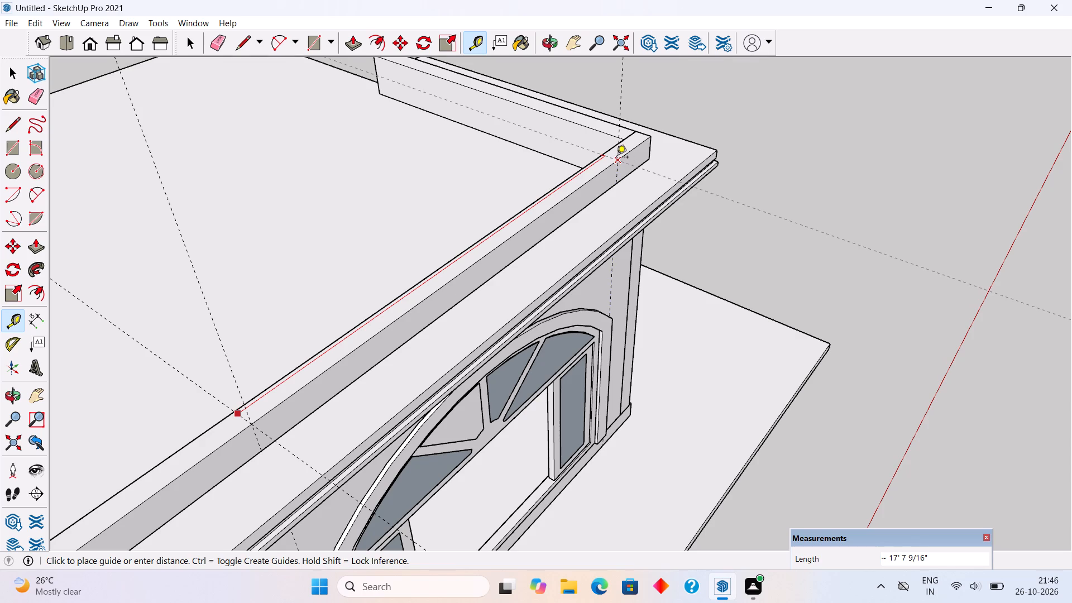
{"action": "key", "text": "space"}
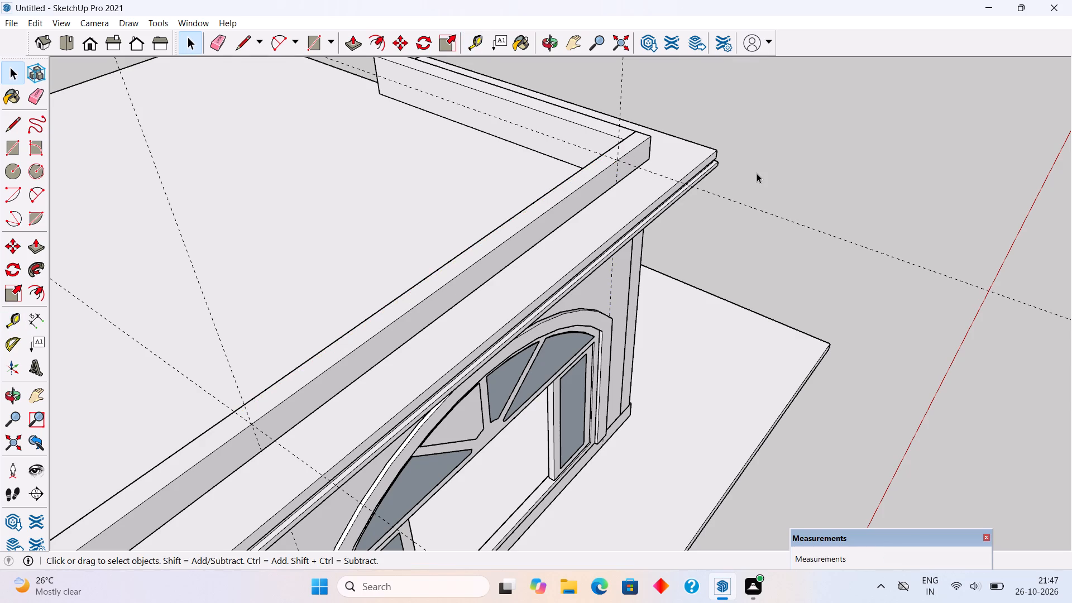
Place a vertical guide on the front parapet's inner face about 16' 8 1/2" from its end edge, meeting the first guide across its top.
{"action": "scroll", "coordinate": [757, 173], "scroll_direction": "down", "scroll_amount": 6}
{"action": "middle_click_drag", "start_coordinate": [678, 181], "coordinate": [690, 283]}
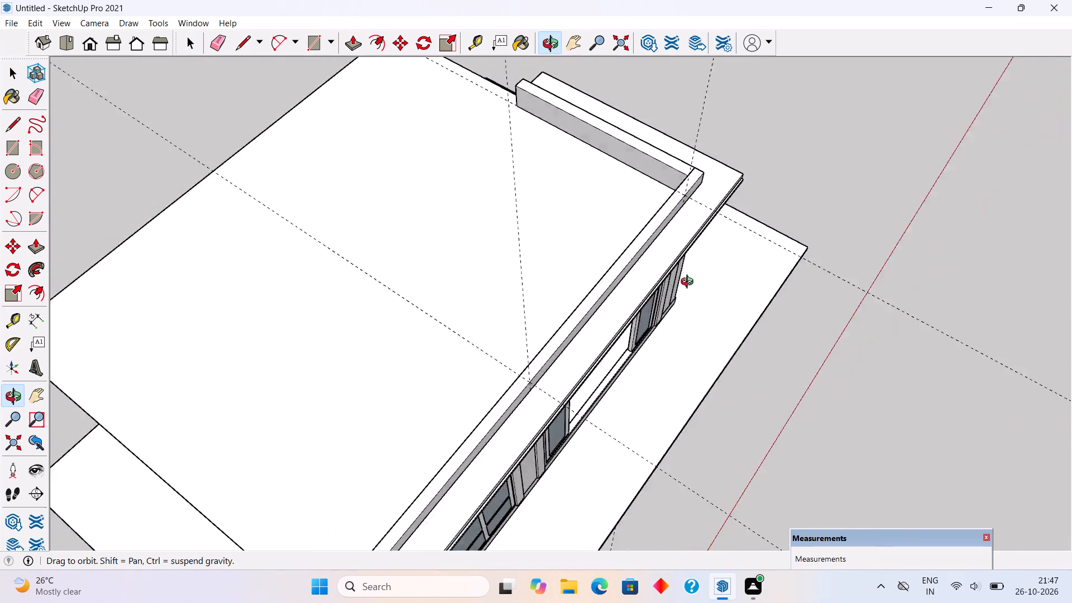
{"action": "middle_click_drag", "start_coordinate": [690, 283], "coordinate": [940, 141]}
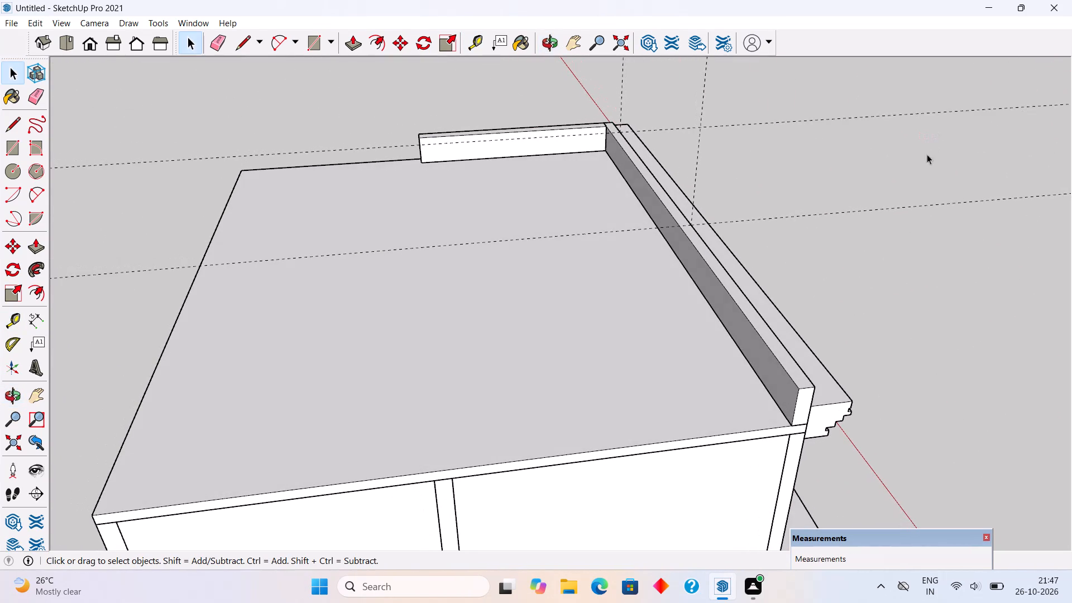
{"action": "middle_click_drag", "start_coordinate": [853, 401], "coordinate": [990, 371]}
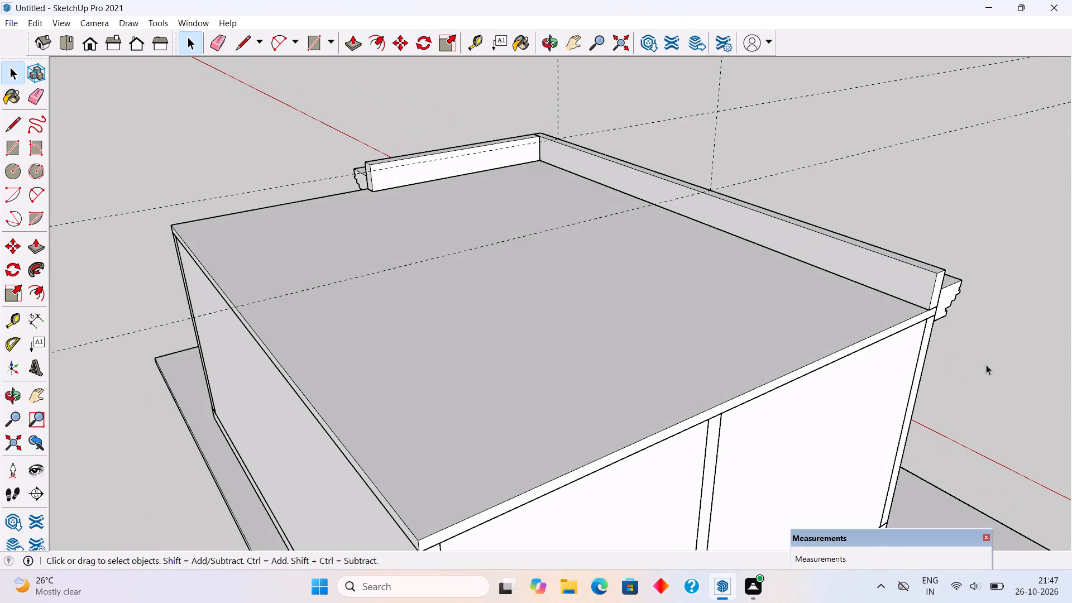
{"action": "key", "text": "t"}
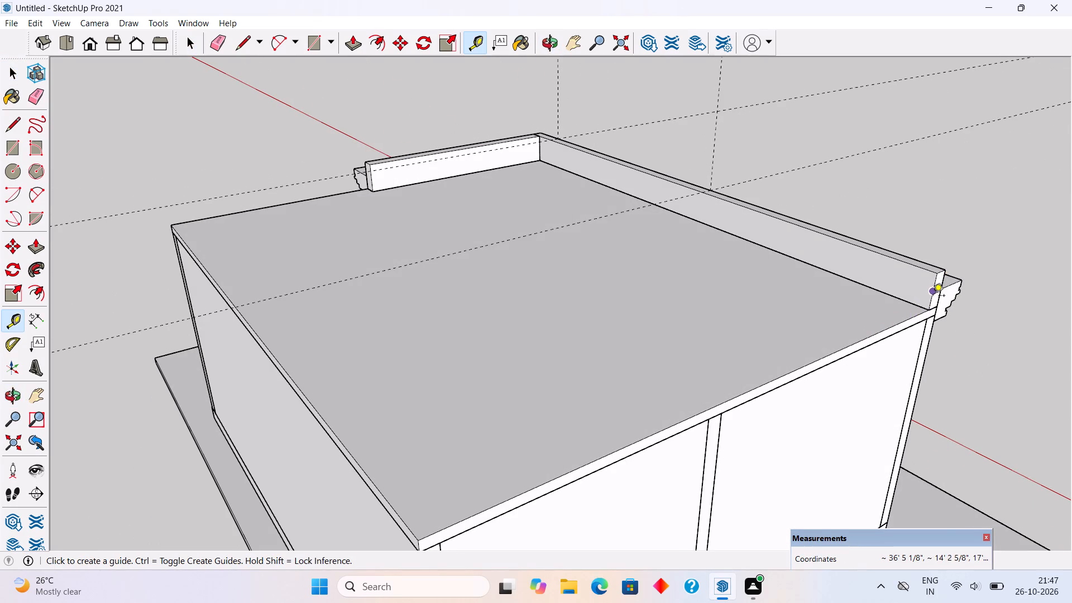
{"action": "left_click", "coordinate": [933, 296]}
{"action": "scroll", "coordinate": [707, 210], "scroll_direction": "up", "scroll_amount": 4}
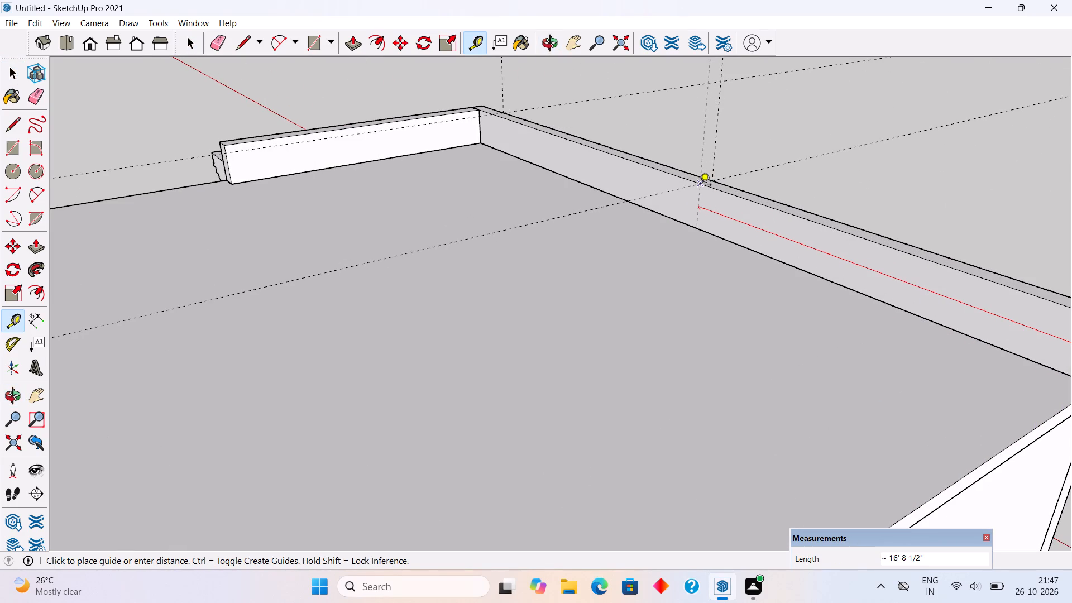
{"action": "left_click", "coordinate": [700, 186]}
Place a parallel vertical guide on the parapet's inner face about 17' 7 9/16" from the first, meeting the corner-side guide.
{"action": "left_click", "coordinate": [699, 198]}
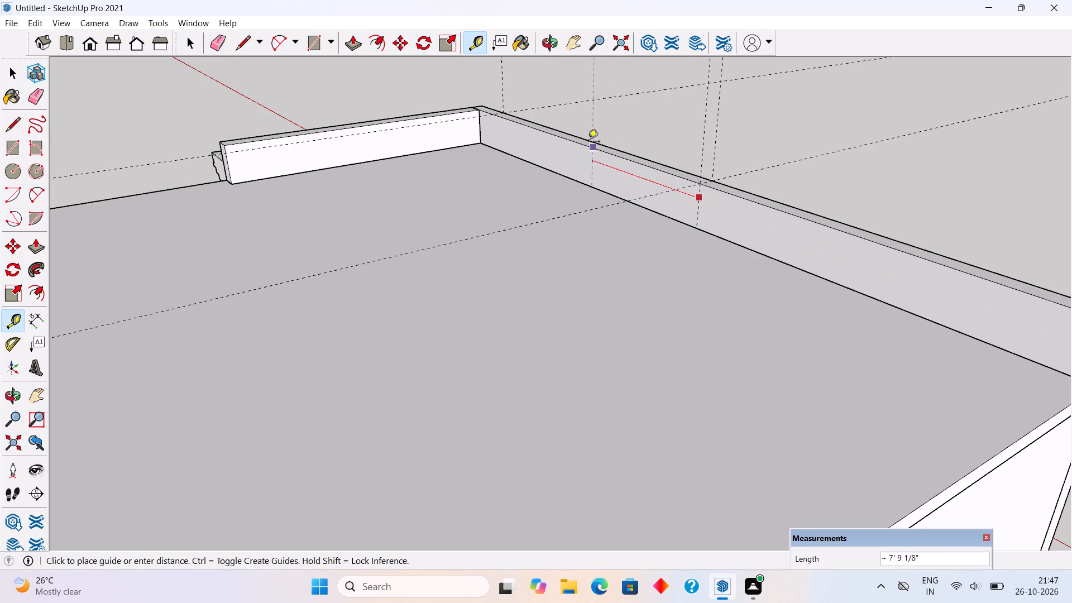
{"action": "scroll", "coordinate": [501, 118], "scroll_direction": "up", "scroll_amount": 4}
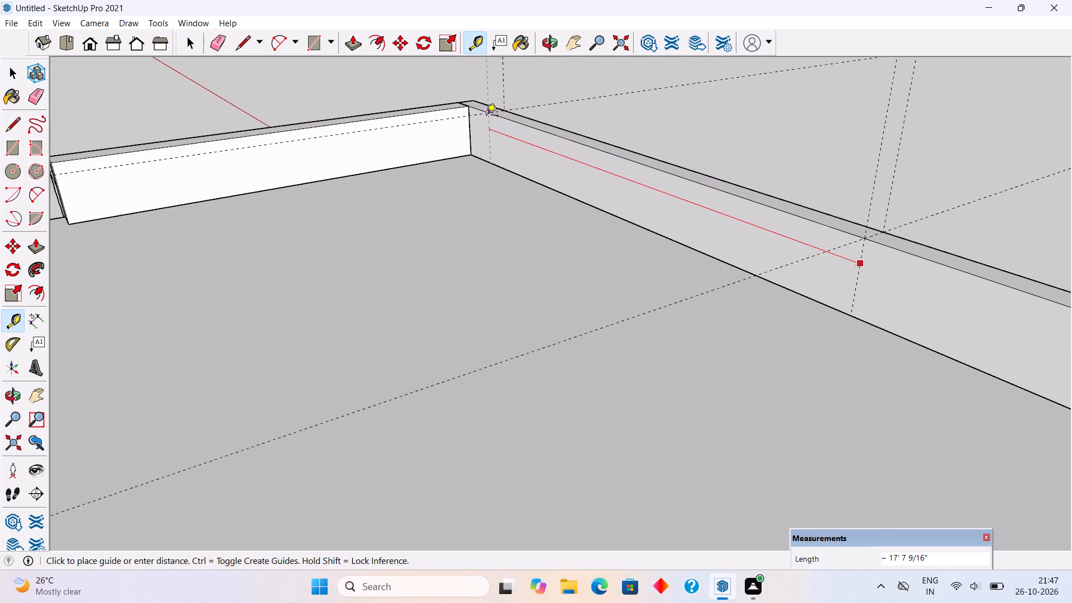
{"action": "left_click", "coordinate": [486, 117]}
Place a guide across the roof slab about 16' 8 1/2" from its side edge, meeting the base of the first vertical guide.
{"action": "scroll", "coordinate": [486, 117], "scroll_direction": "down", "scroll_amount": 6}
{"action": "scroll", "coordinate": [484, 169], "scroll_direction": "down", "scroll_amount": 5}
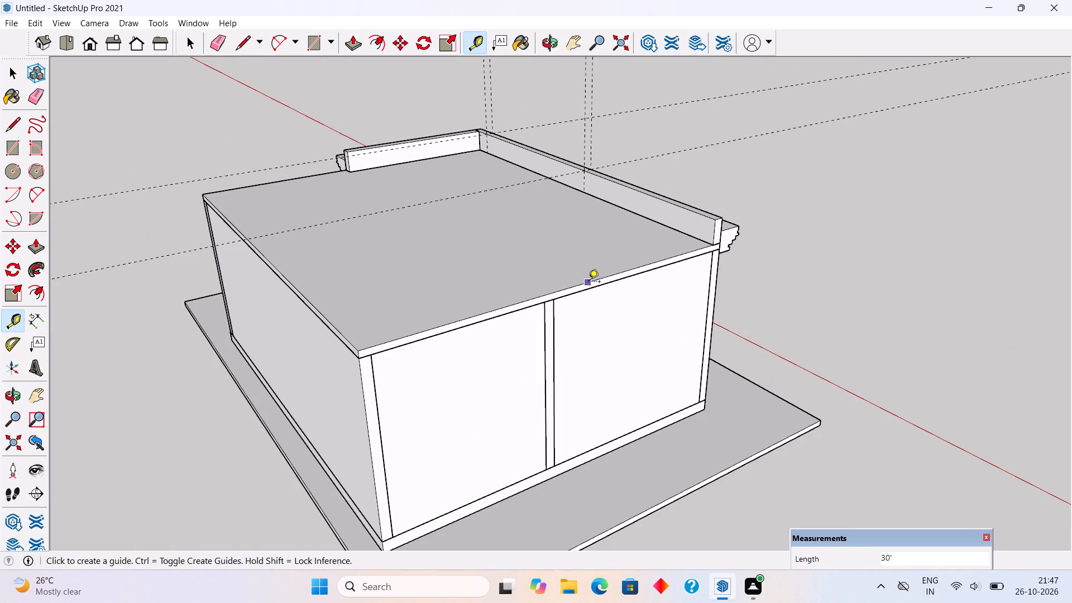
{"action": "left_click", "coordinate": [588, 283]}
{"action": "scroll", "coordinate": [585, 221], "scroll_direction": "up", "scroll_amount": 9}
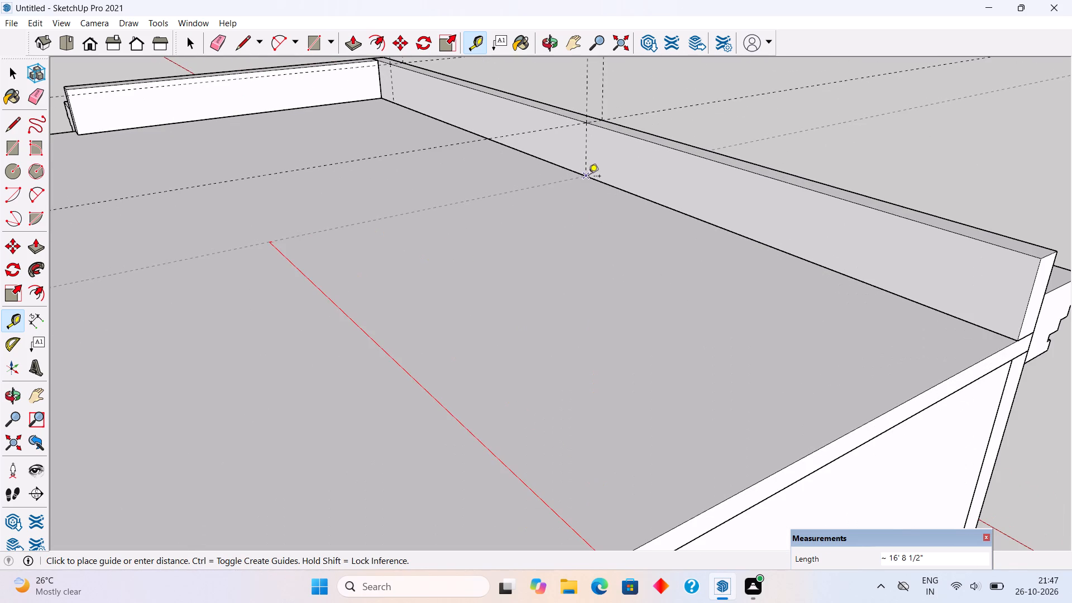
{"action": "left_click", "coordinate": [588, 177]}
Place a parallel guide across the roof slab about 17' 7 9/16" from the first, meeting the base of the corner-side vertical guide.
{"action": "left_click", "coordinate": [558, 180]}
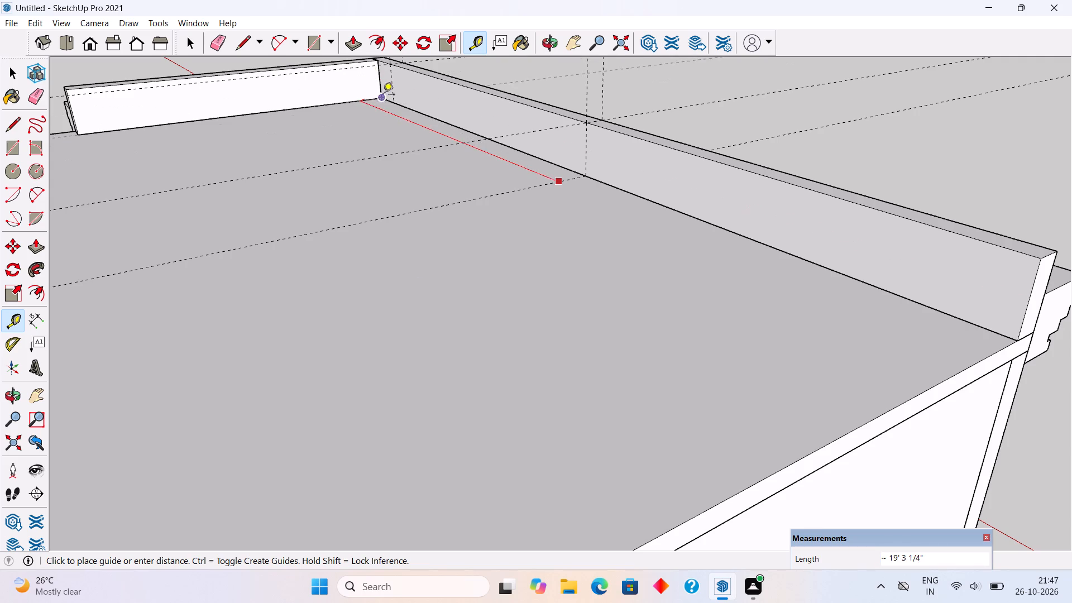
{"action": "scroll", "coordinate": [393, 102], "scroll_direction": "up", "scroll_amount": 10}
{"action": "left_click", "coordinate": [393, 102]}
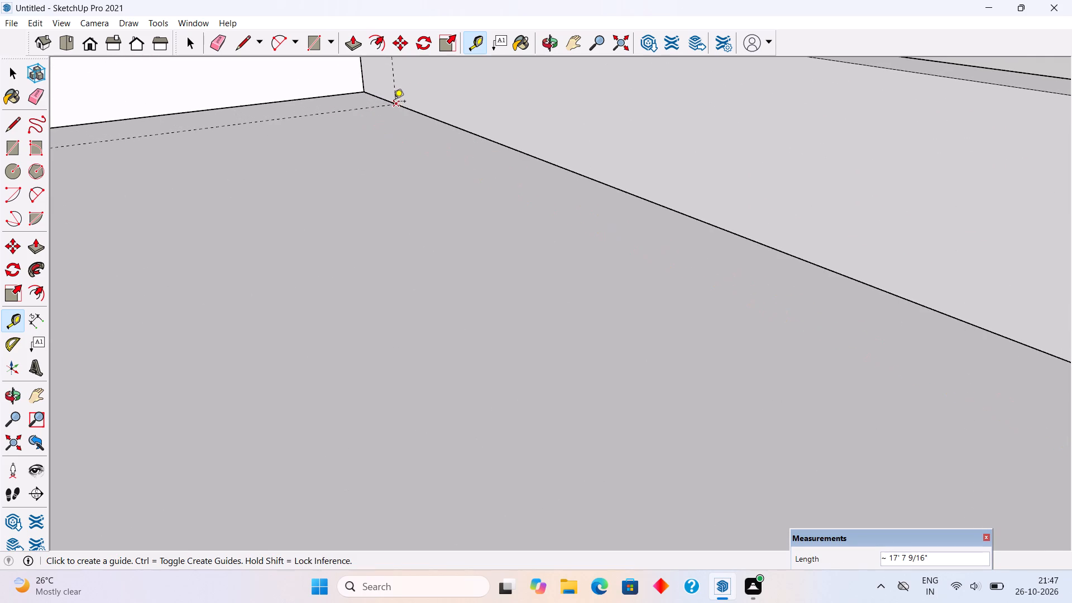
{"action": "scroll", "coordinate": [429, 232], "scroll_direction": "down", "scroll_amount": 11}
{"action": "scroll", "coordinate": [460, 238], "scroll_direction": "down", "scroll_amount": 10}
{"action": "key", "text": "space"}
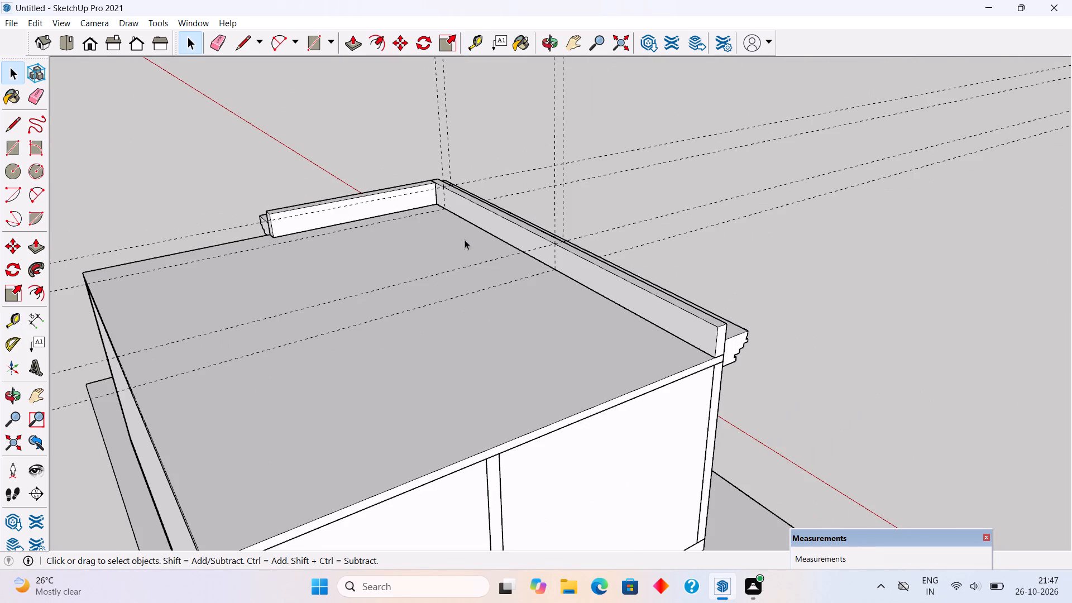
Draw a 2' by 1' rectangle on the roof against the front parapet's base, starting where the first roof guide meets it.
{"action": "middle_click_drag", "start_coordinate": [765, 291], "coordinate": [374, 386]}
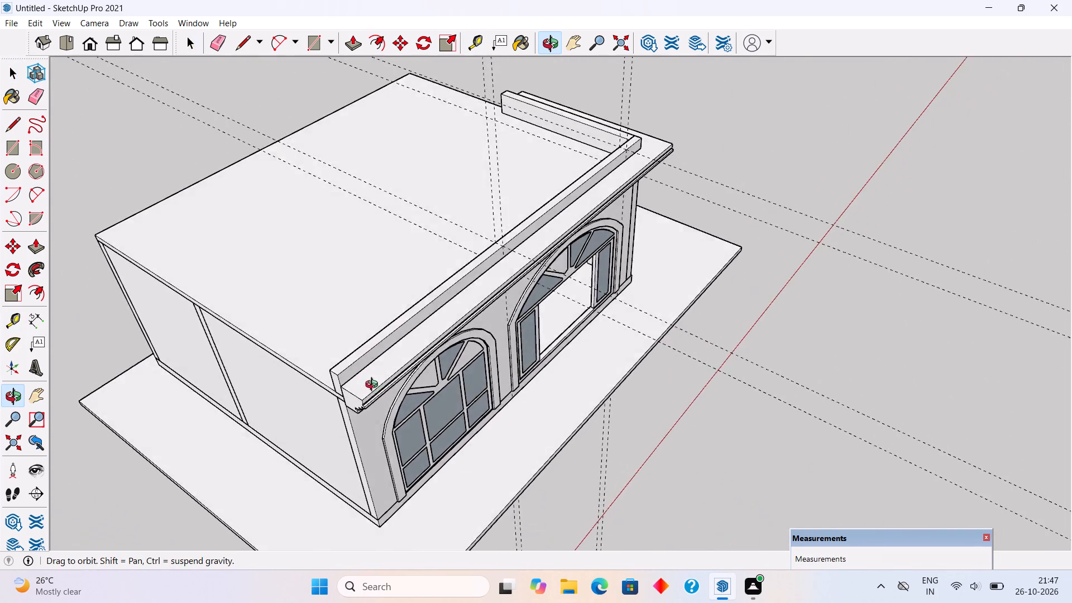
{"action": "middle_click_drag", "start_coordinate": [374, 386], "coordinate": [629, 396]}
{"action": "scroll", "coordinate": [536, 307], "scroll_direction": "up", "scroll_amount": 6}
{"action": "middle_click_drag", "start_coordinate": [535, 306], "coordinate": [716, 325]}
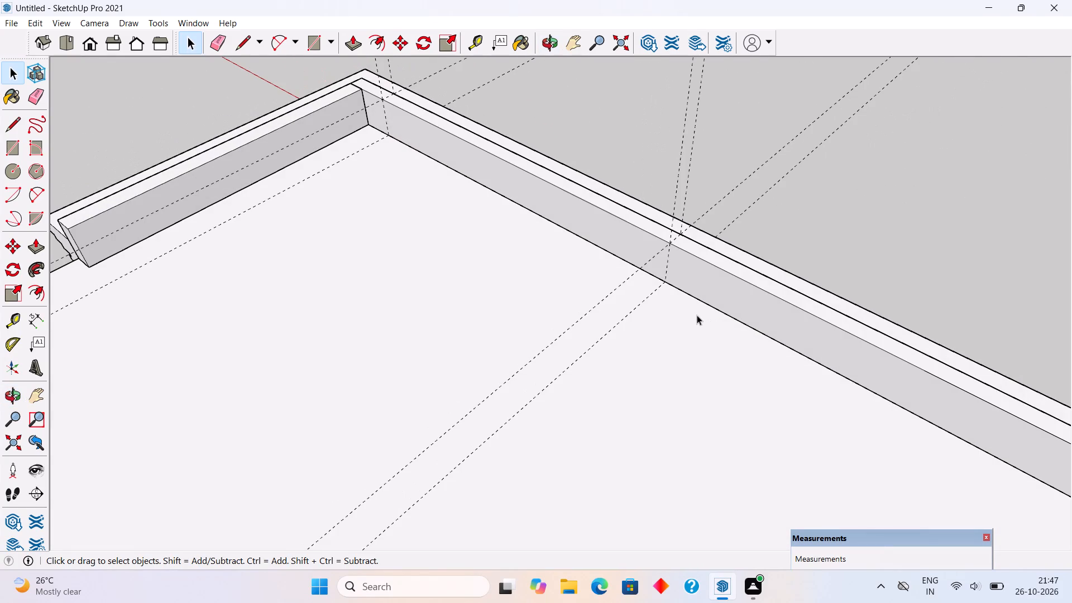
{"action": "key", "text": "r"}
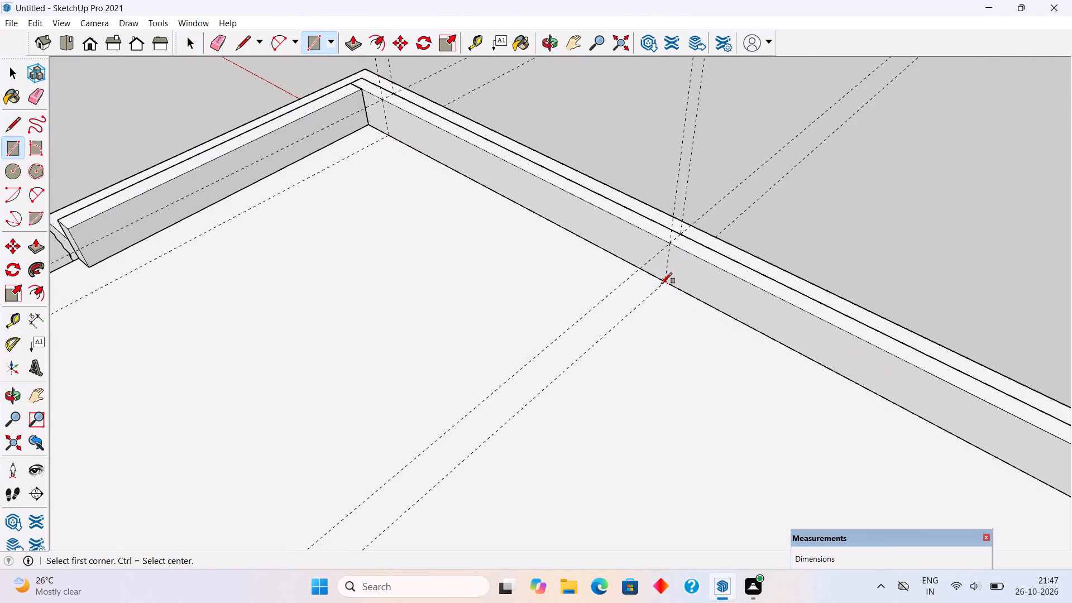
{"action": "left_click", "coordinate": [661, 284]}
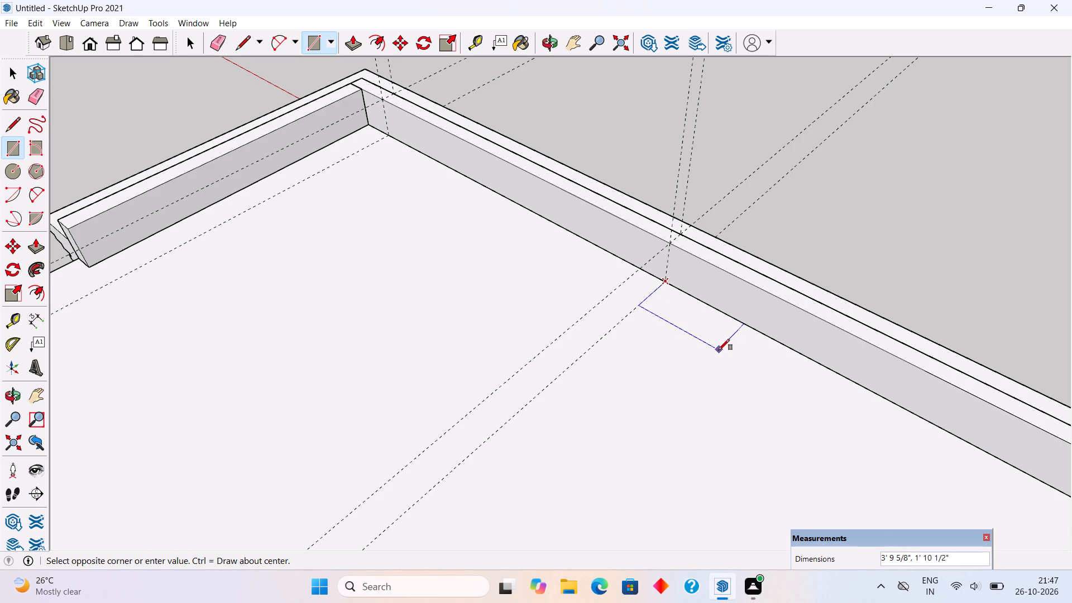
{"action": "type", "text": "2',1'"}
{"action": "key", "text": "Return"}
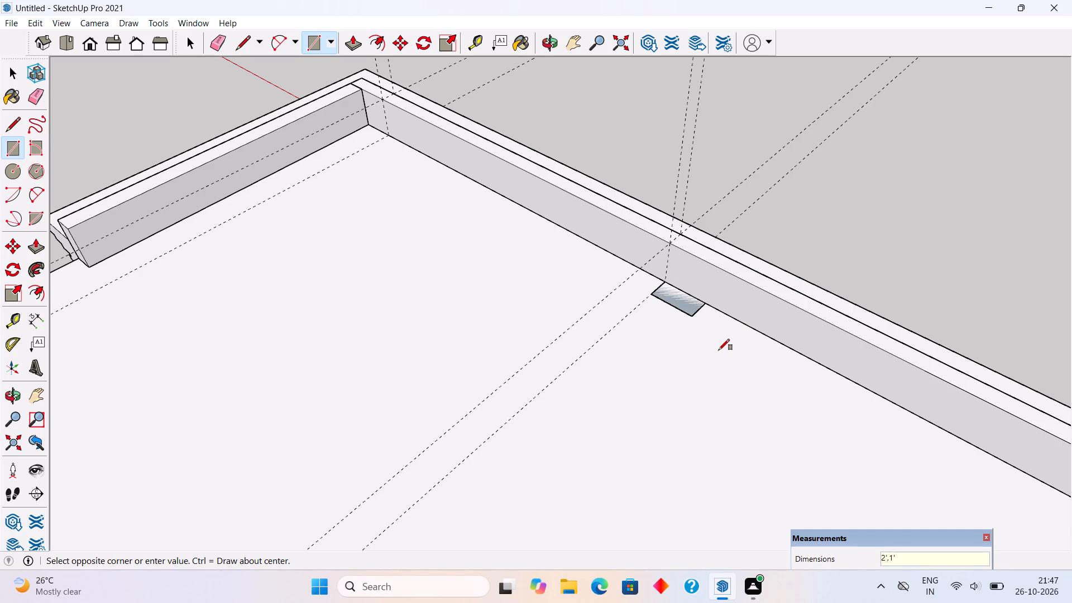
Extrude the 2' by 1' rectangle upward 10' to form a pillar behind the front parapet.
{"action": "key", "text": "p"}
{"action": "left_click", "coordinate": [686, 301]}
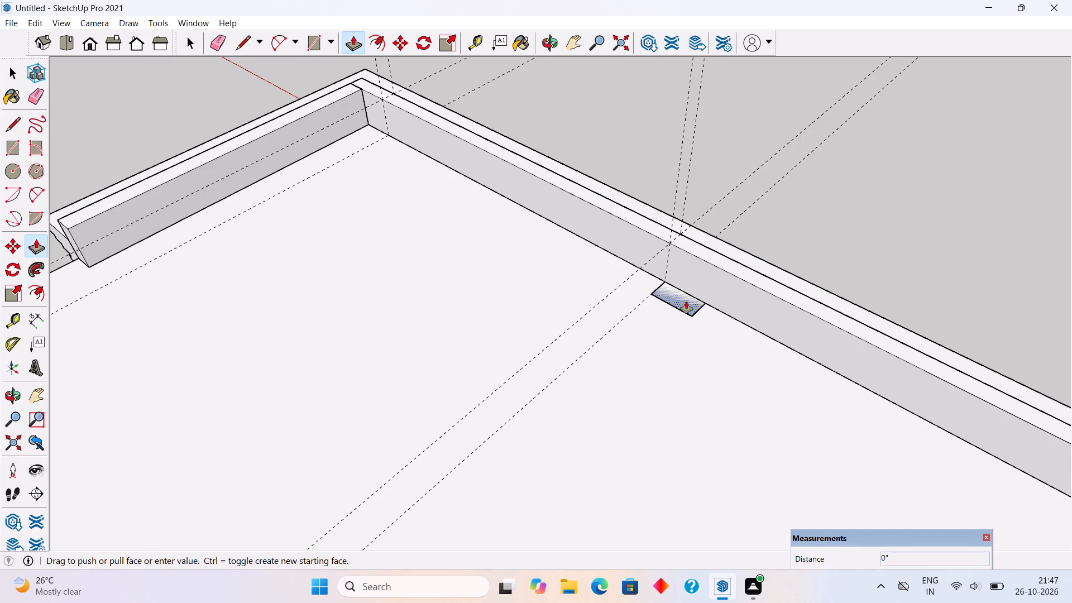
{"action": "scroll", "coordinate": [690, 203], "scroll_direction": "down", "scroll_amount": 6}
{"action": "middle_click_drag", "start_coordinate": [779, 281], "coordinate": [242, 174]}
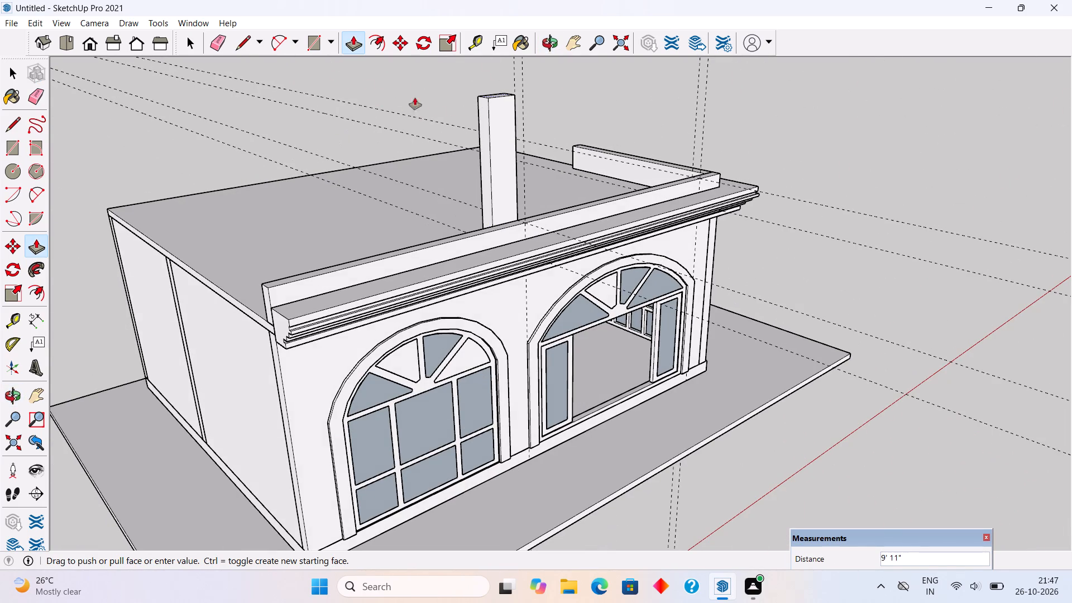
{"action": "type", "text": "10'"}
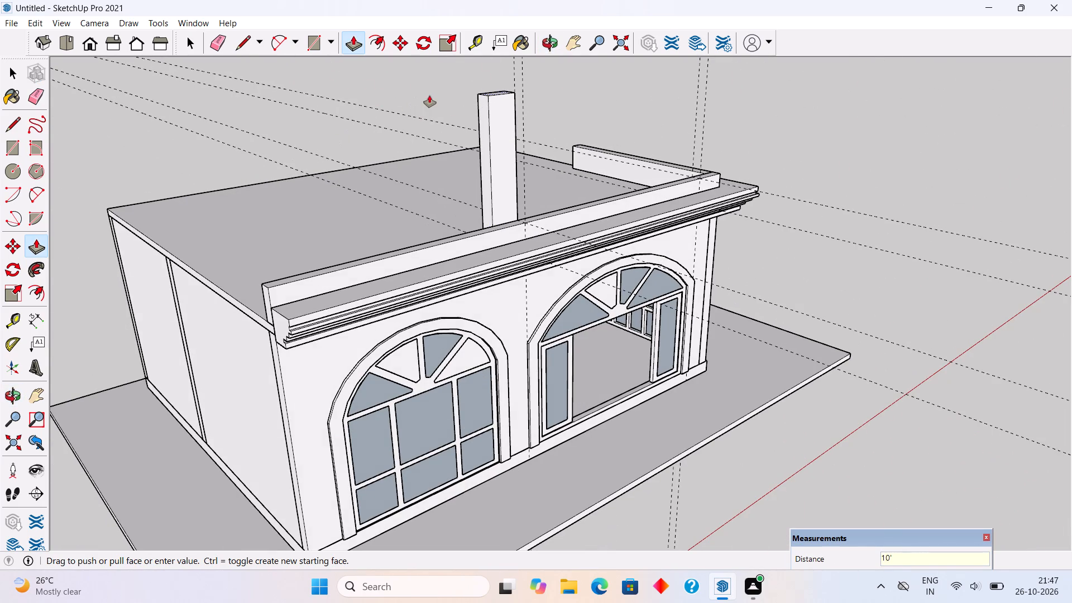
{"action": "key", "text": "Return"}
{"action": "key", "text": "space"}
Select all of the new pillar's geometry and make it a group.
{"action": "middle_click_drag", "start_coordinate": [611, 254], "coordinate": [385, 238]}
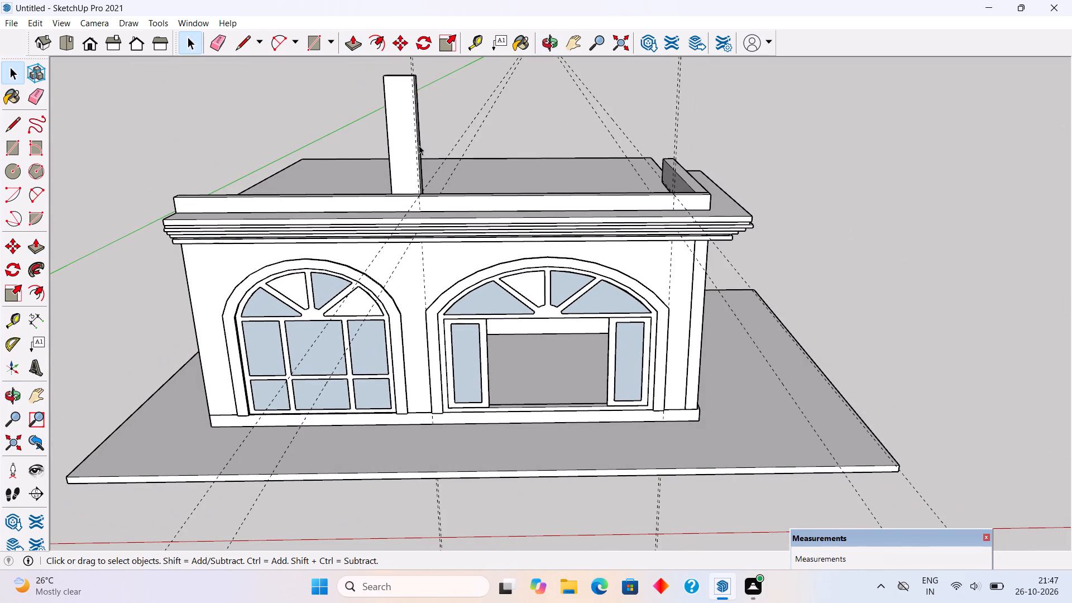
{"action": "triple_click", "coordinate": [394, 132]}
{"action": "right_click", "coordinate": [394, 132]}
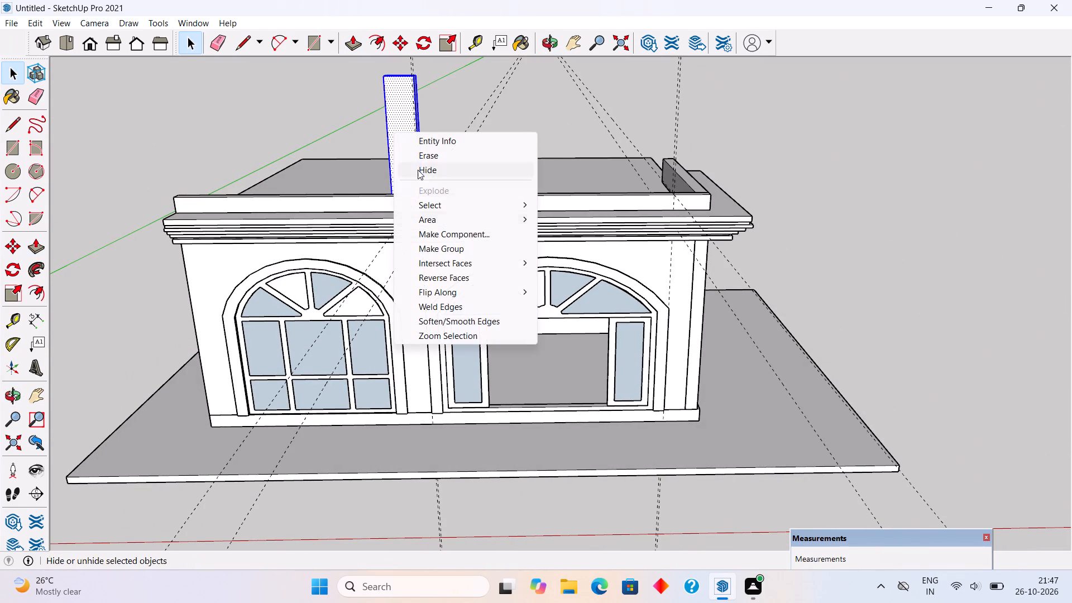
{"action": "left_click", "coordinate": [477, 243]}
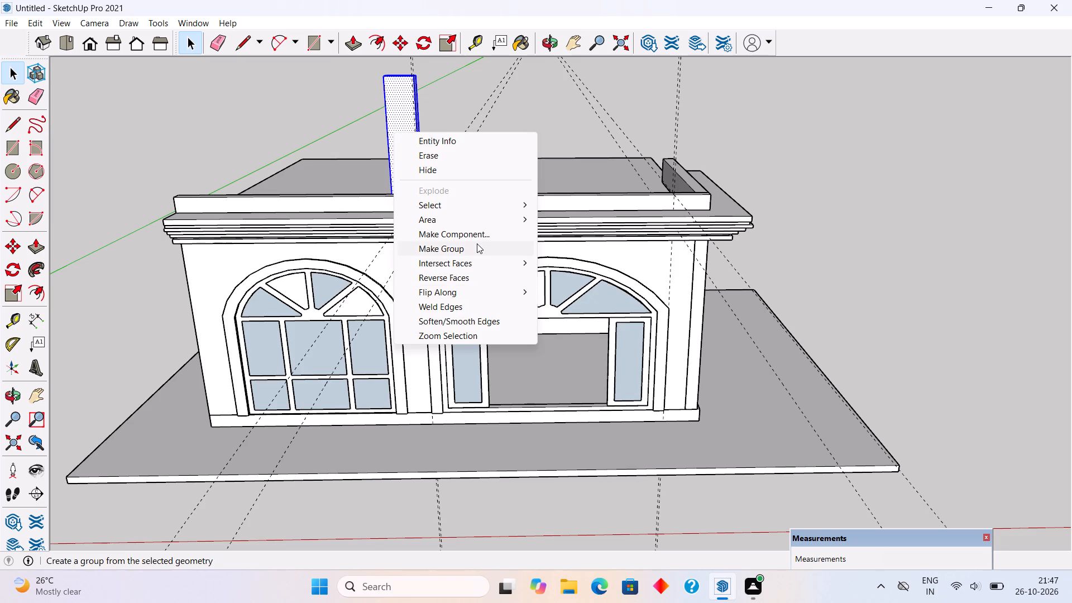
{"action": "left_click", "coordinate": [400, 169]}
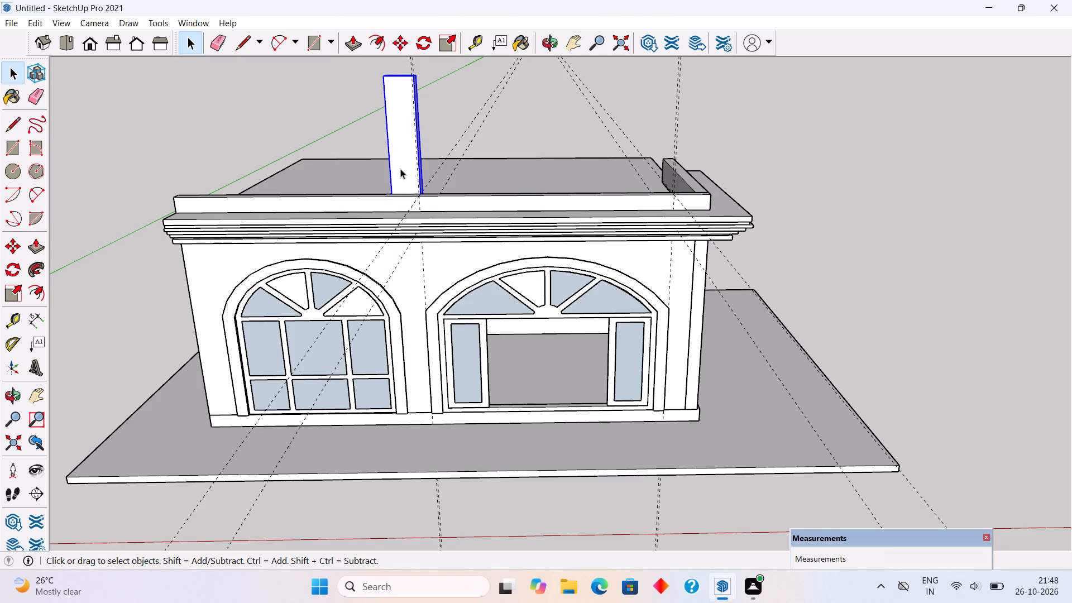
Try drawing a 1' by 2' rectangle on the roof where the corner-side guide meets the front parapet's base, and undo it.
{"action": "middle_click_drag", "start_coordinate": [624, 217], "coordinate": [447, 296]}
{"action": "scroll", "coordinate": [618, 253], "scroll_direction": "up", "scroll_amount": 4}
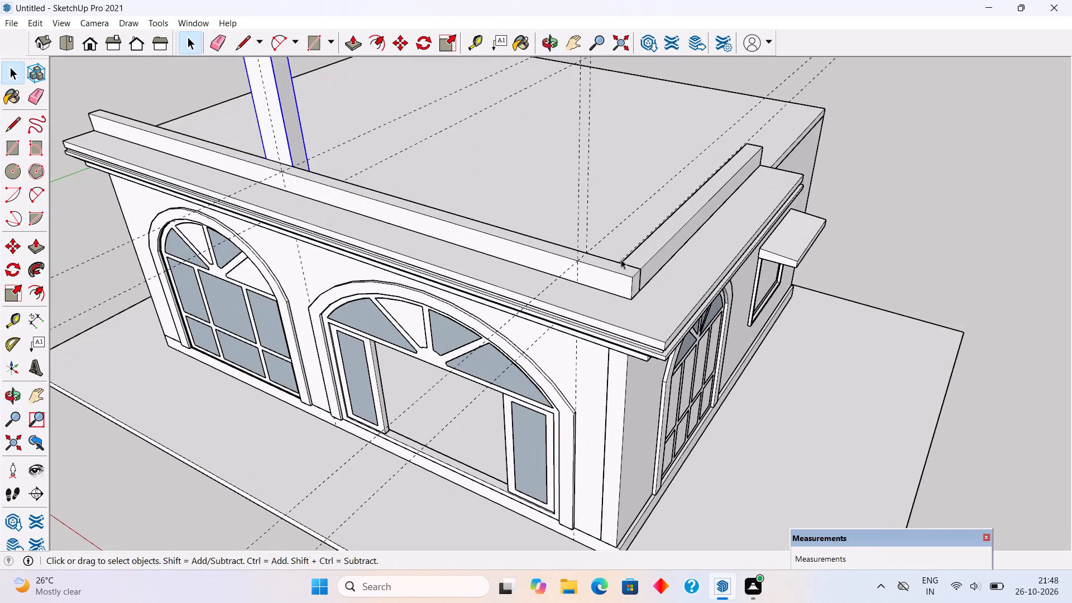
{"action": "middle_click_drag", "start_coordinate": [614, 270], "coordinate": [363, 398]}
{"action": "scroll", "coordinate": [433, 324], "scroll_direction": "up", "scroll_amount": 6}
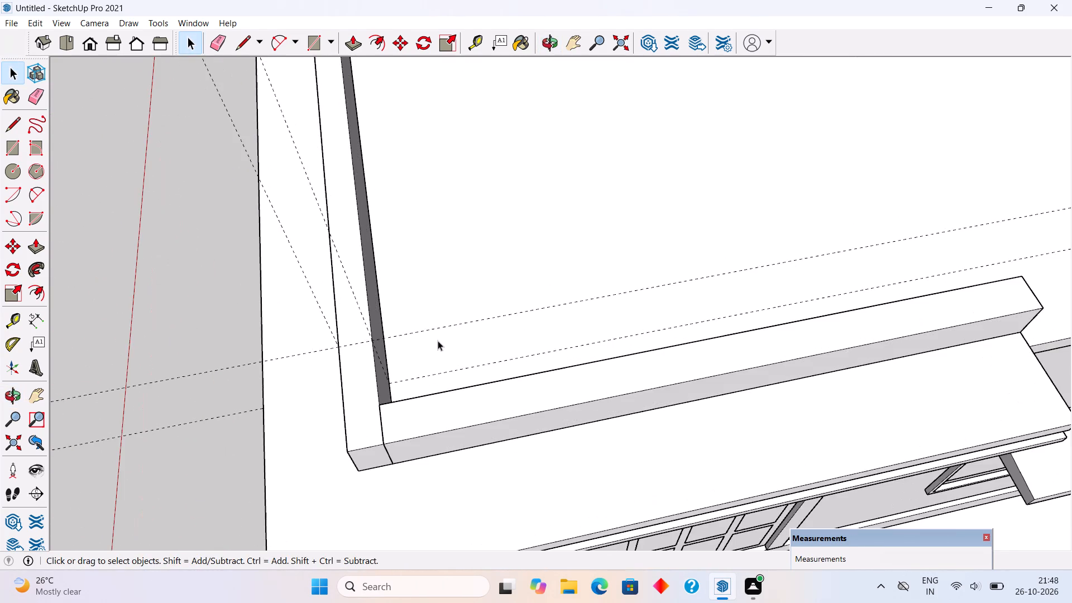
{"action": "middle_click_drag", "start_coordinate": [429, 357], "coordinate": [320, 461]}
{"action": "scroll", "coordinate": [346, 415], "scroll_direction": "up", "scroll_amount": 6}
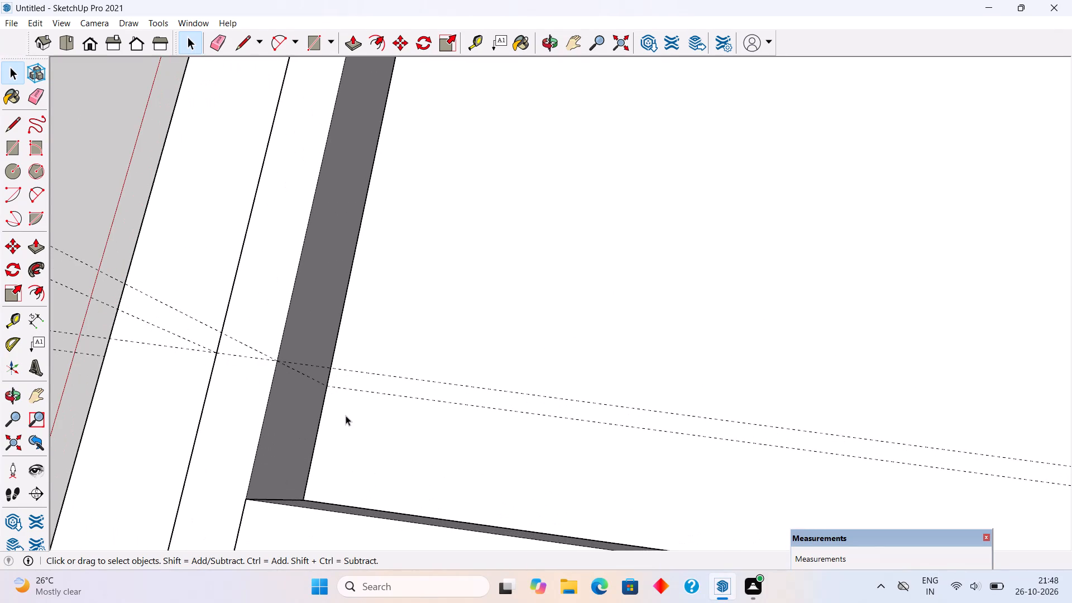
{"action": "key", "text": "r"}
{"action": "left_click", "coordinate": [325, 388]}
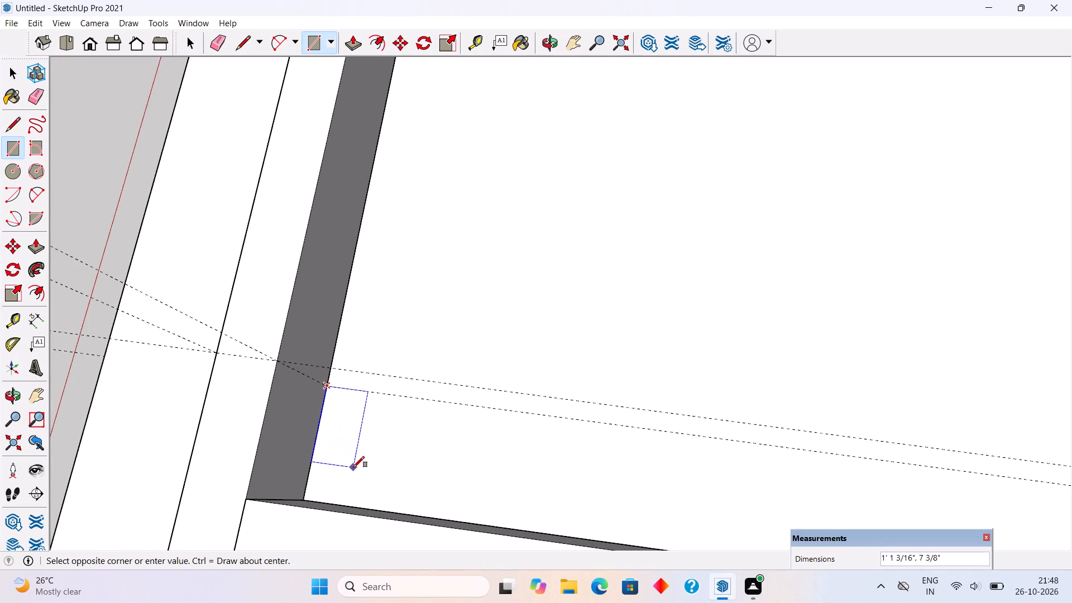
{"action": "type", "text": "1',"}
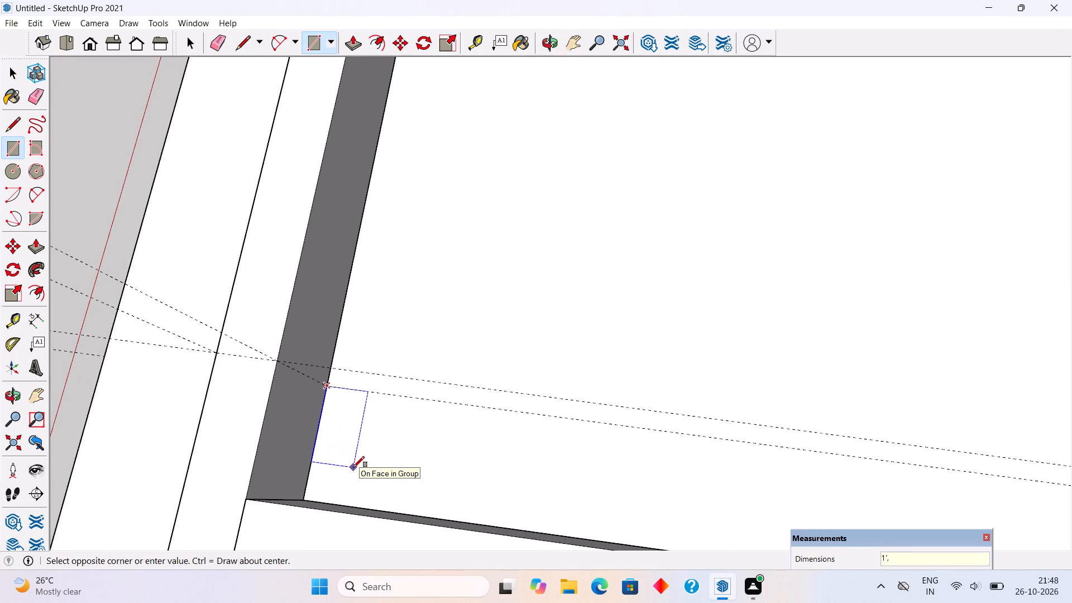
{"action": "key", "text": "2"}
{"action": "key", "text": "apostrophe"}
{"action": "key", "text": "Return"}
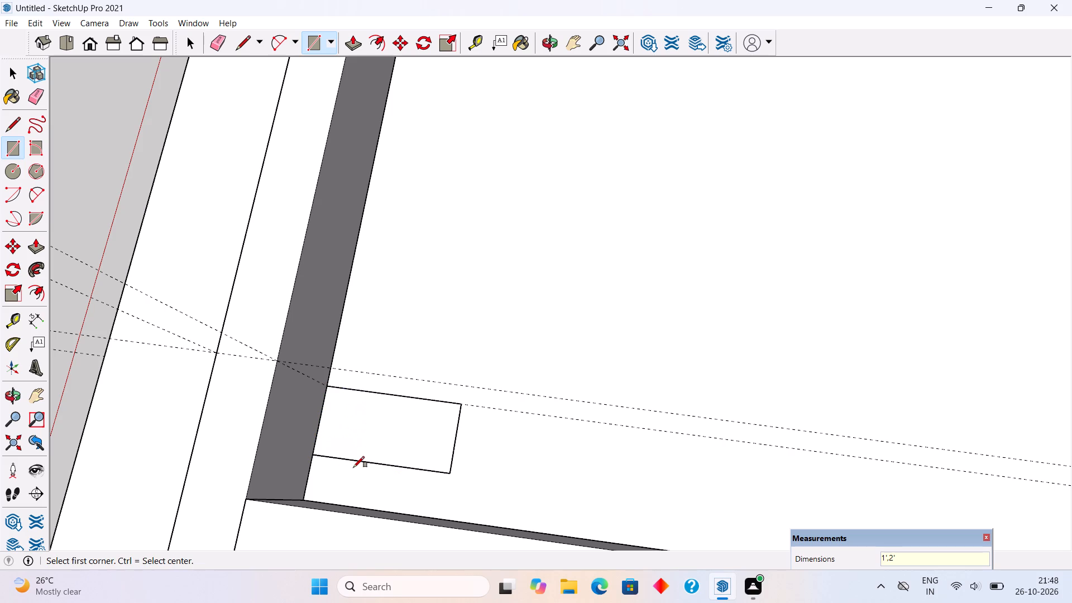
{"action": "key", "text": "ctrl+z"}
Copy the pillar group along the front parapet's base about 19' 8" to the guide near the roof corner.
{"action": "scroll", "coordinate": [471, 420], "scroll_direction": "down", "scroll_amount": 6}
{"action": "key", "text": "space"}
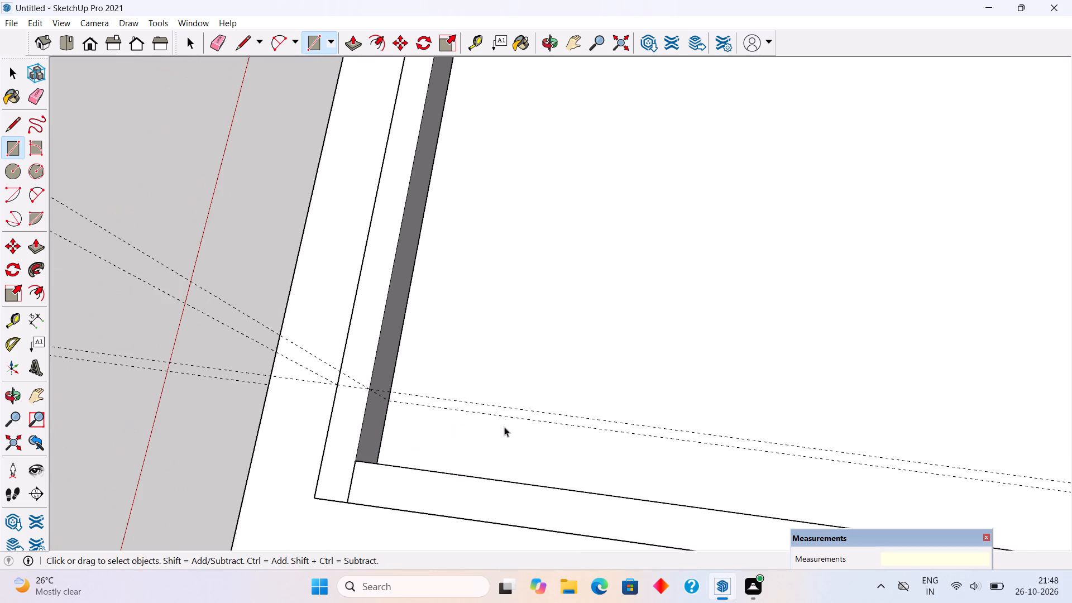
{"action": "middle_click_drag", "start_coordinate": [650, 376], "coordinate": [314, 306]}
{"action": "scroll", "coordinate": [314, 306], "scroll_direction": "down", "scroll_amount": 8}
{"action": "middle_click_drag", "start_coordinate": [576, 294], "coordinate": [491, 264]}
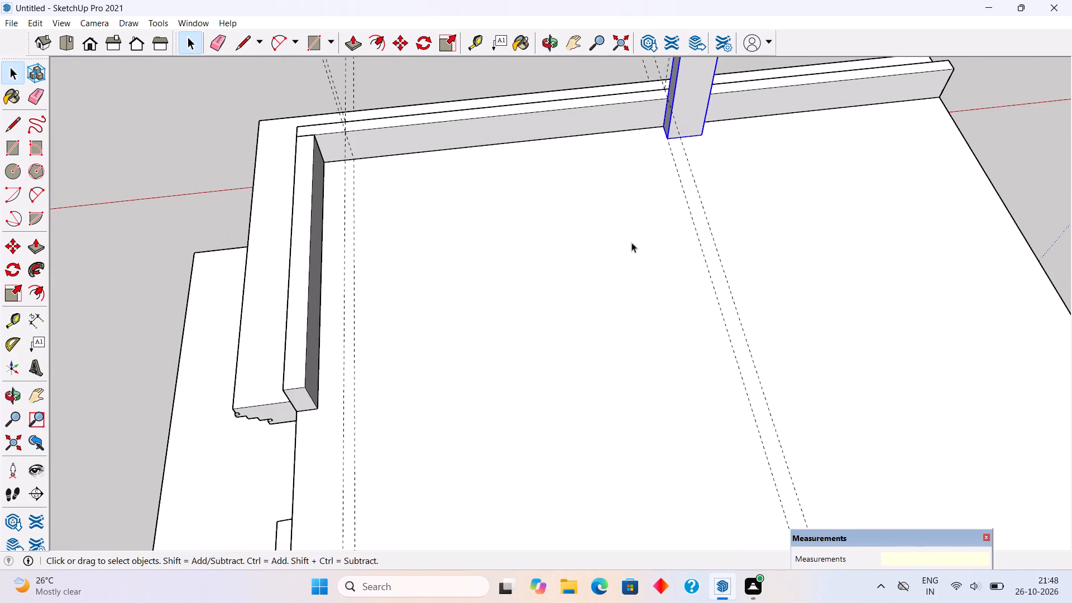
{"action": "scroll", "coordinate": [692, 176], "scroll_direction": "up", "scroll_amount": 4}
{"action": "middle_click_drag", "start_coordinate": [710, 102], "coordinate": [595, 84]}
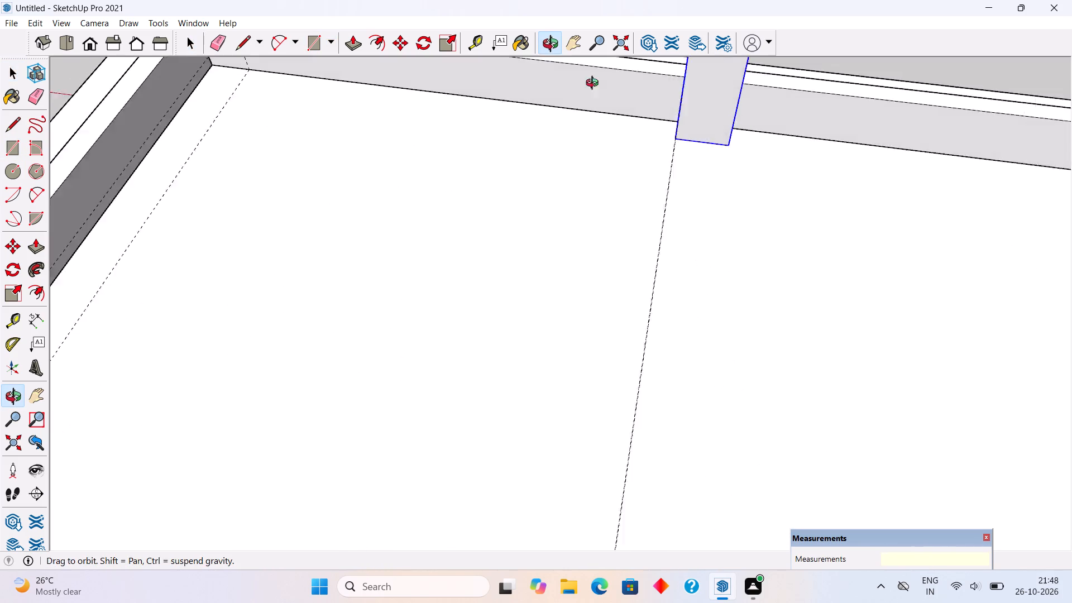
{"action": "middle_click_drag", "start_coordinate": [595, 84], "coordinate": [515, 65]}
{"action": "scroll", "coordinate": [511, 82], "scroll_direction": "down", "scroll_amount": 2}
{"action": "key", "text": "m"}
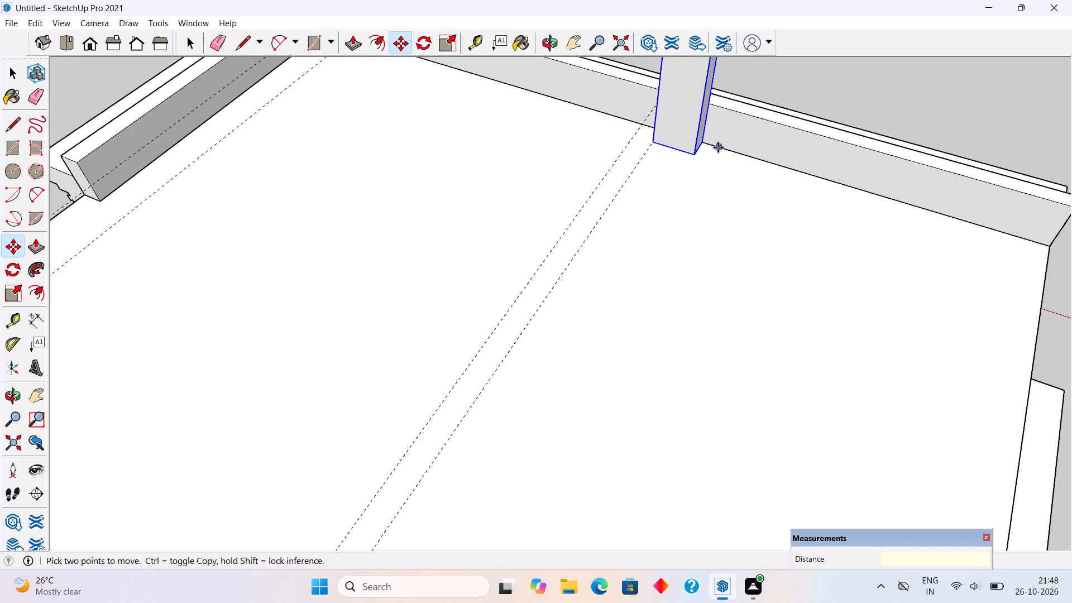
{"action": "left_click", "coordinate": [711, 143]}
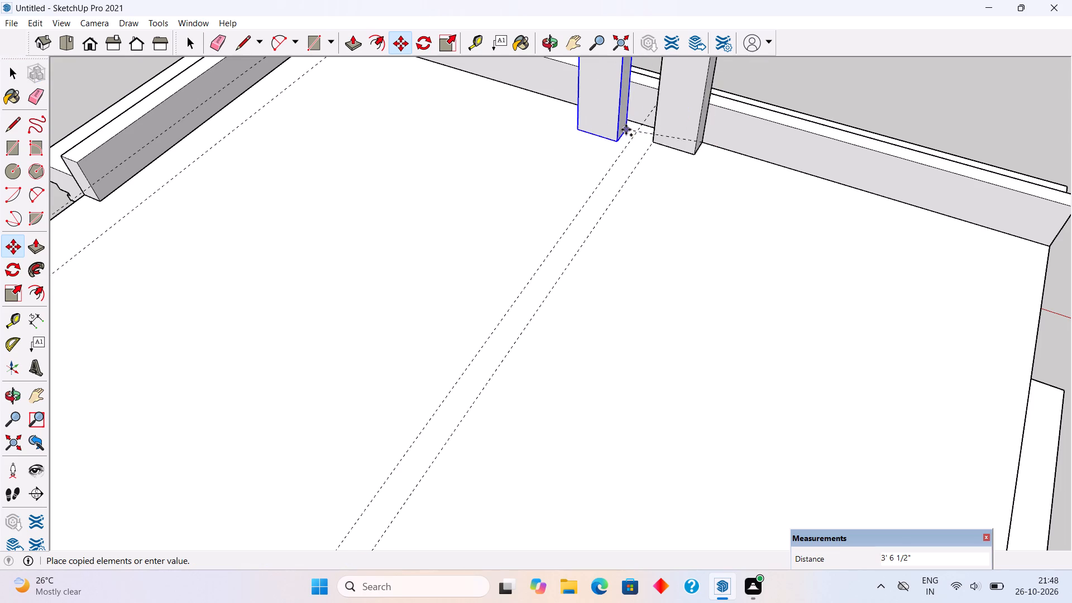
{"action": "scroll", "coordinate": [625, 133], "scroll_direction": "down", "scroll_amount": 5}
{"action": "scroll", "coordinate": [448, 221], "scroll_direction": "down", "scroll_amount": 5}
{"action": "scroll", "coordinate": [422, 127], "scroll_direction": "up", "scroll_amount": 2}
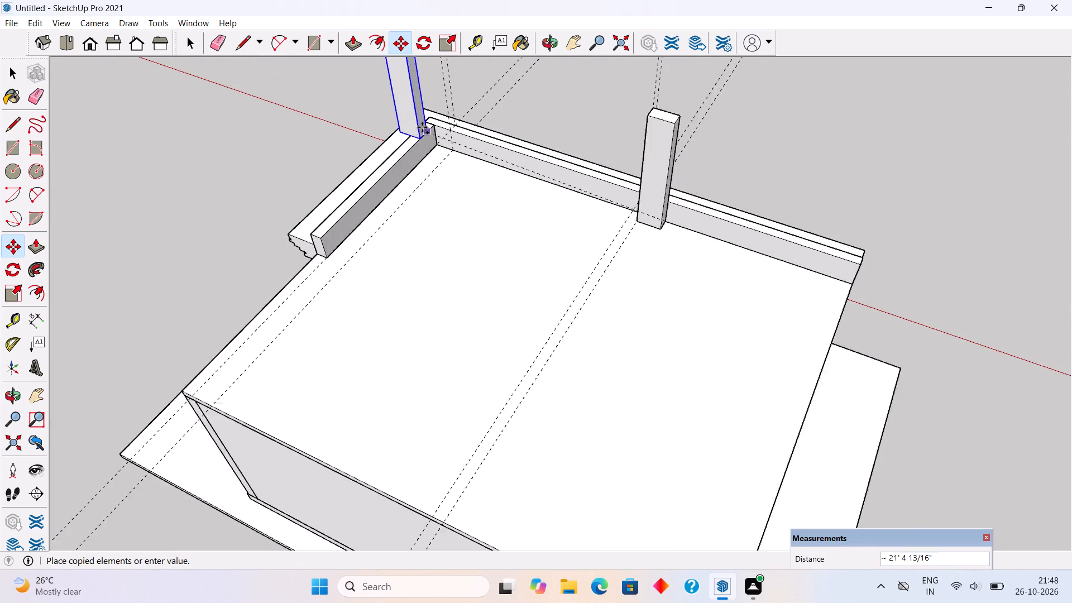
{"action": "scroll", "coordinate": [422, 127], "scroll_direction": "up", "scroll_amount": 8}
{"action": "left_click", "coordinate": [472, 166]}
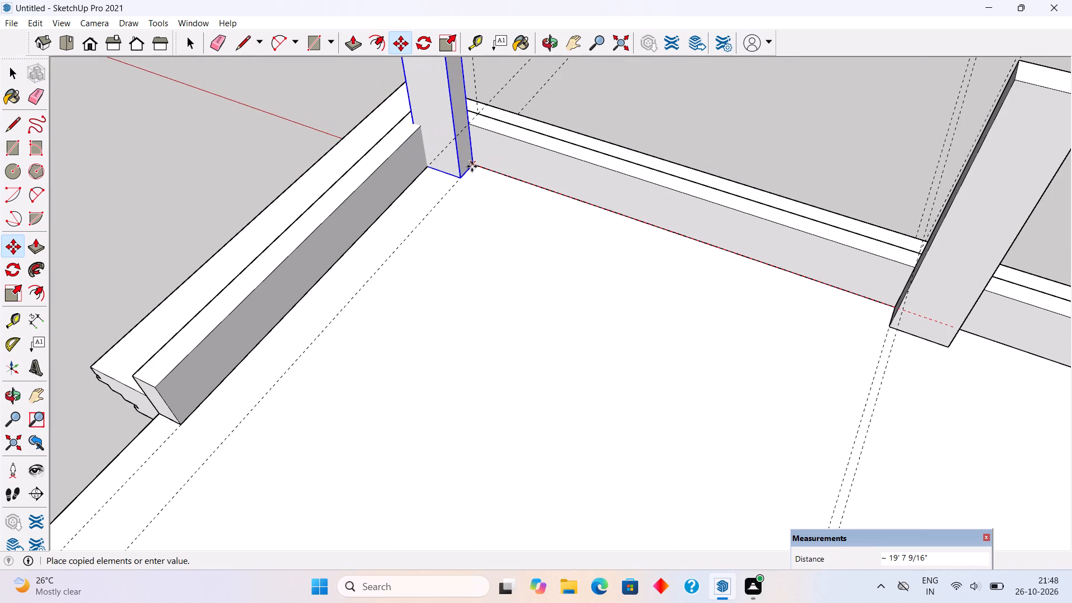
{"action": "key", "text": "space"}
{"action": "scroll", "coordinate": [472, 166], "scroll_direction": "down", "scroll_amount": 10}
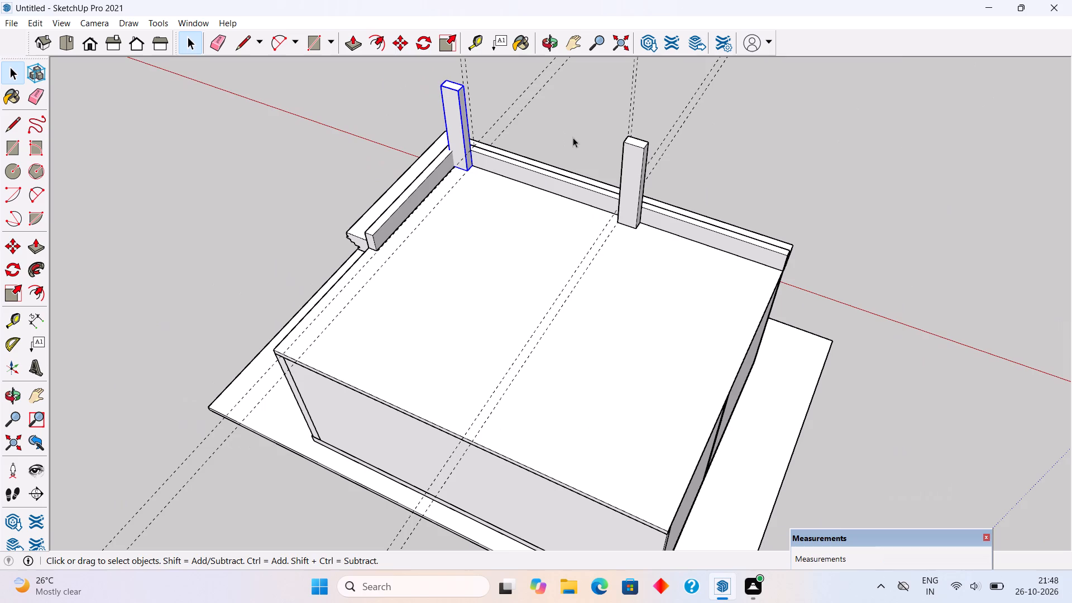
{"action": "left_click", "coordinate": [574, 135]}
Examine from the front and above how the two pillars line up with the wide arch and its guides.
{"action": "middle_click_drag", "start_coordinate": [1046, 265], "coordinate": [336, 90]}
{"action": "middle_click_drag", "start_coordinate": [668, 266], "coordinate": [492, 204]}
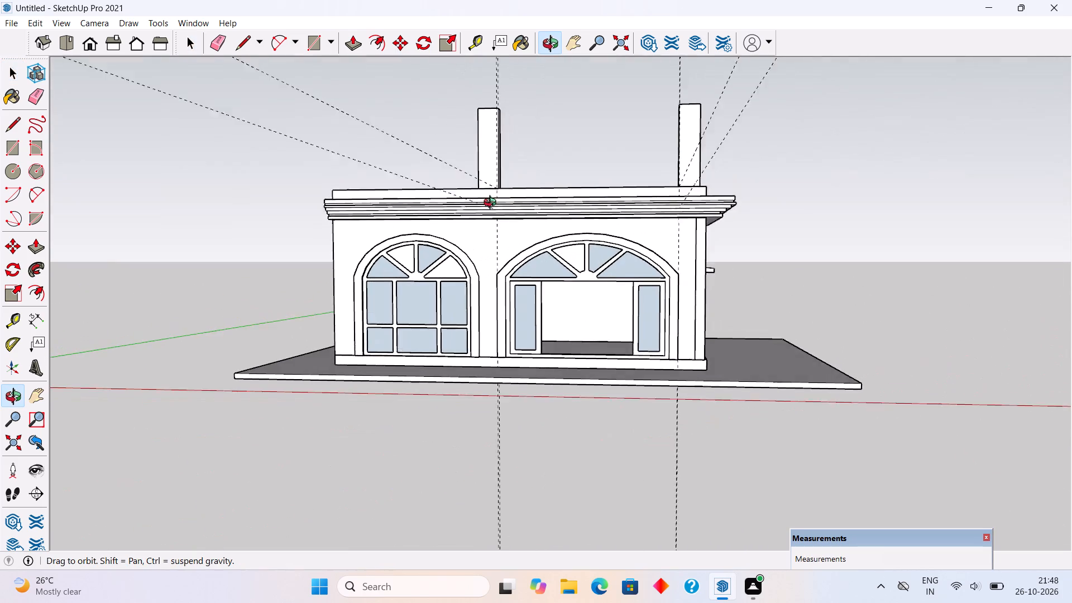
{"action": "middle_click_drag", "start_coordinate": [492, 204], "coordinate": [489, 233]}
{"action": "scroll", "coordinate": [489, 233], "scroll_direction": "up", "scroll_amount": 3}
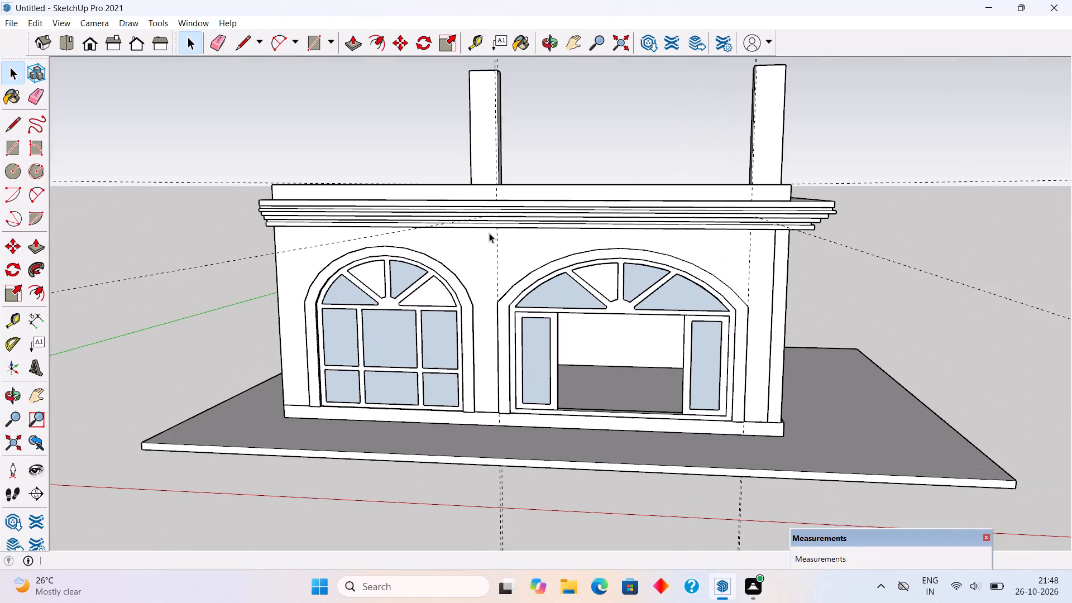
{"action": "middle_click_drag", "start_coordinate": [495, 237], "coordinate": [561, 267]}
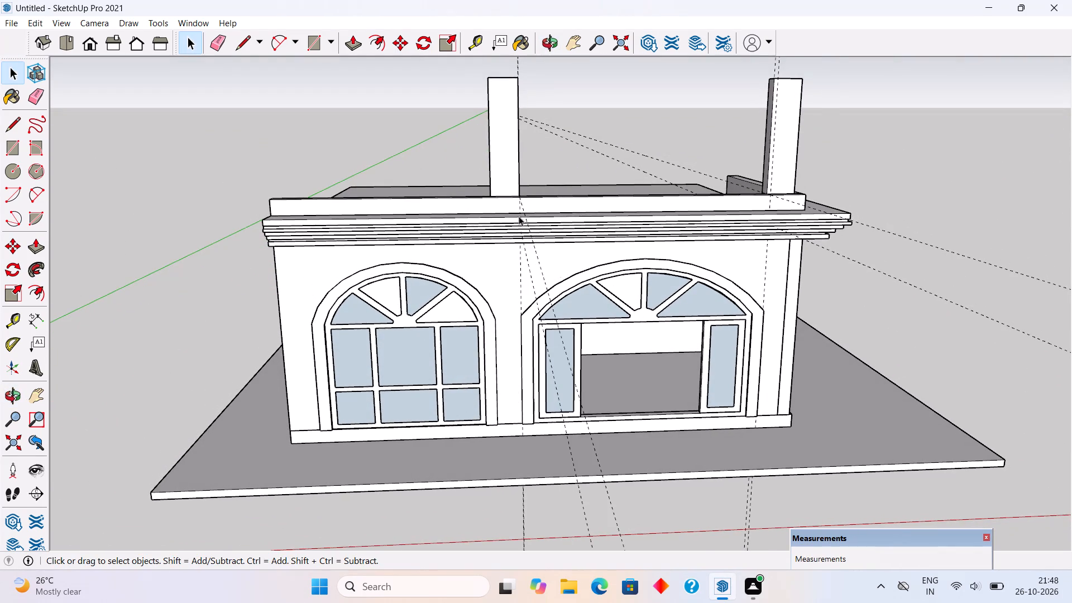
{"action": "scroll", "coordinate": [518, 211], "scroll_direction": "up", "scroll_amount": 2}
{"action": "middle_click_drag", "start_coordinate": [517, 211], "coordinate": [491, 301]}
{"action": "scroll", "coordinate": [491, 301], "scroll_direction": "down", "scroll_amount": 4}
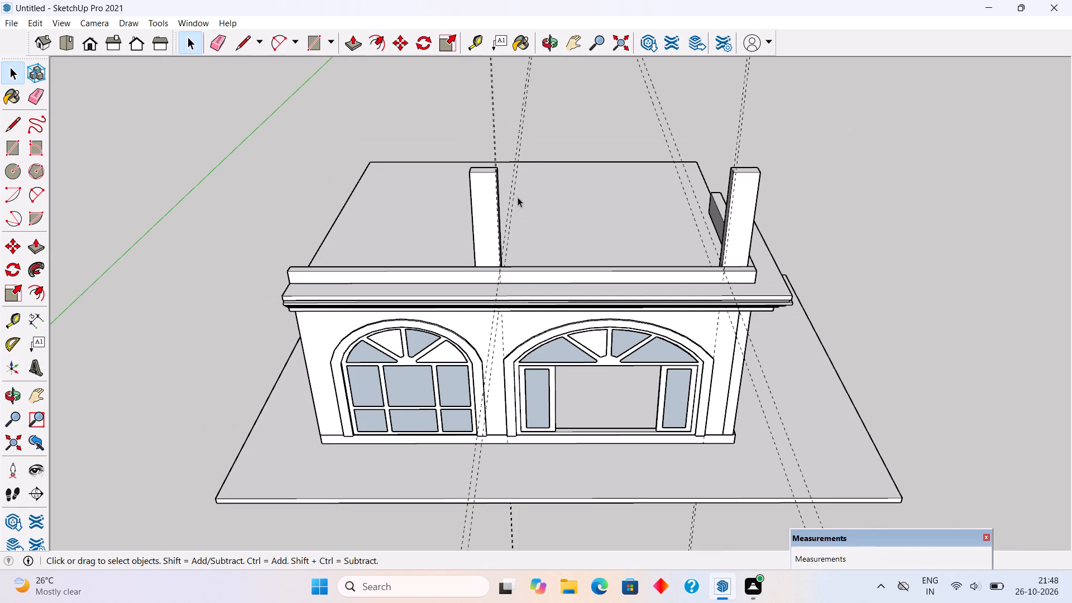
{"action": "scroll", "coordinate": [518, 197], "scroll_direction": "down", "scroll_amount": 1}
{"action": "middle_click_drag", "start_coordinate": [554, 293], "coordinate": [562, 192]}
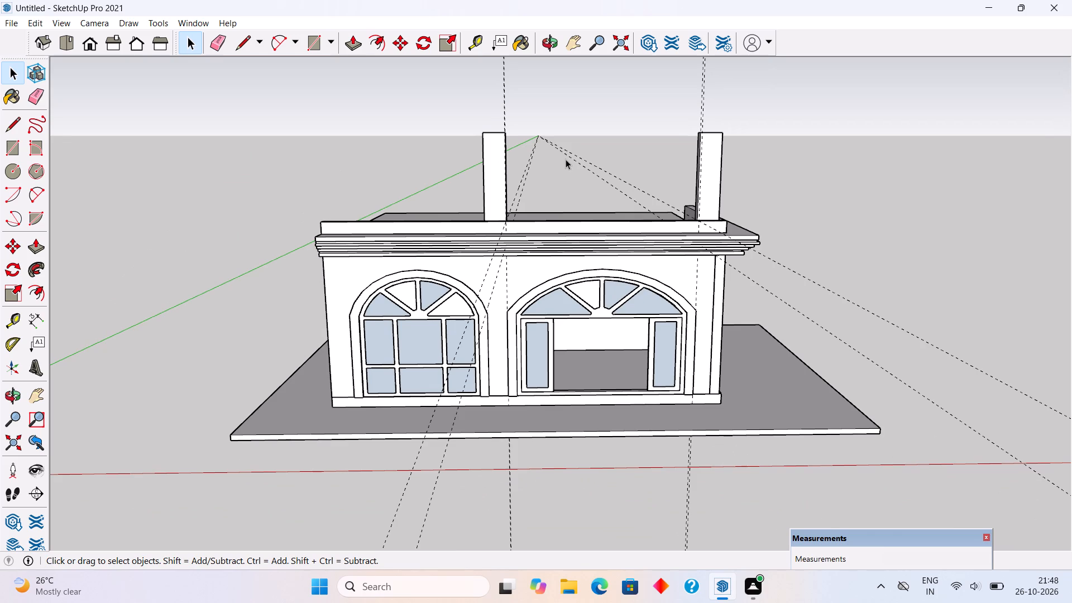
{"action": "middle_click_drag", "start_coordinate": [569, 201], "coordinate": [613, 246]}
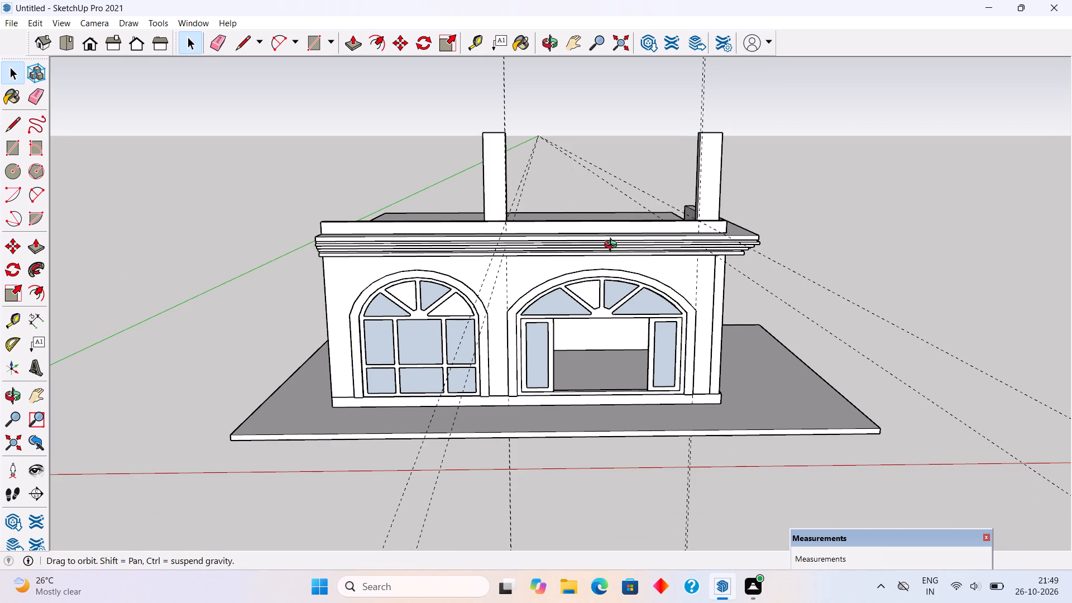
{"action": "middle_click_drag", "start_coordinate": [613, 246], "coordinate": [651, 267]}
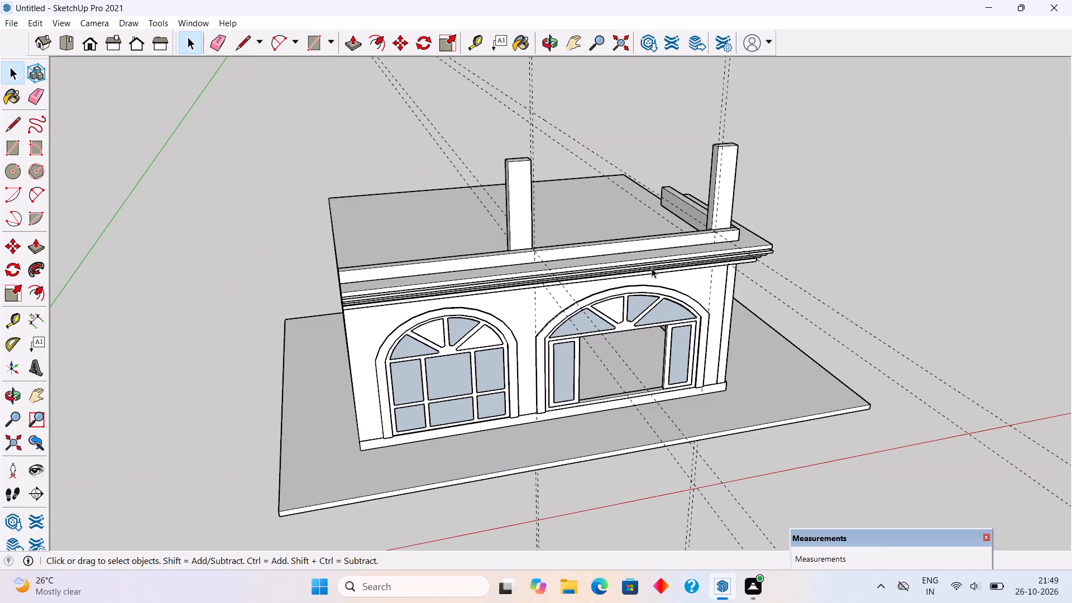
{"action": "middle_click_drag", "start_coordinate": [501, 251], "coordinate": [649, 368]}
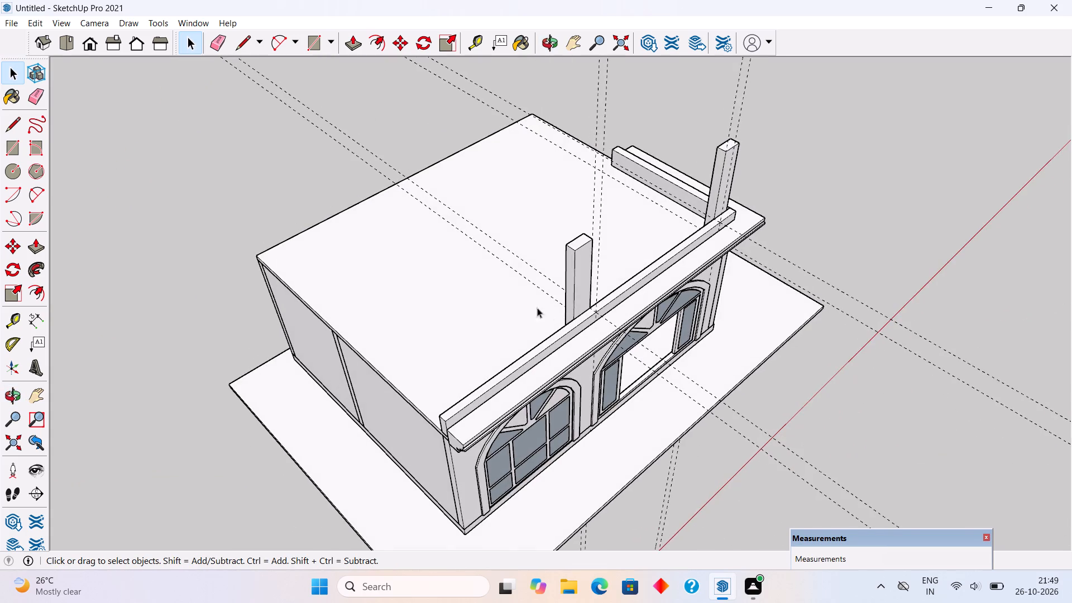
Lay a front-to-back guide across the roof along the base edge of the middle pillar's side facing away from the corner pillar.
{"action": "scroll", "coordinate": [519, 305], "scroll_direction": "up", "scroll_amount": 5}
{"action": "middle_click_drag", "start_coordinate": [624, 342], "coordinate": [754, 342]}
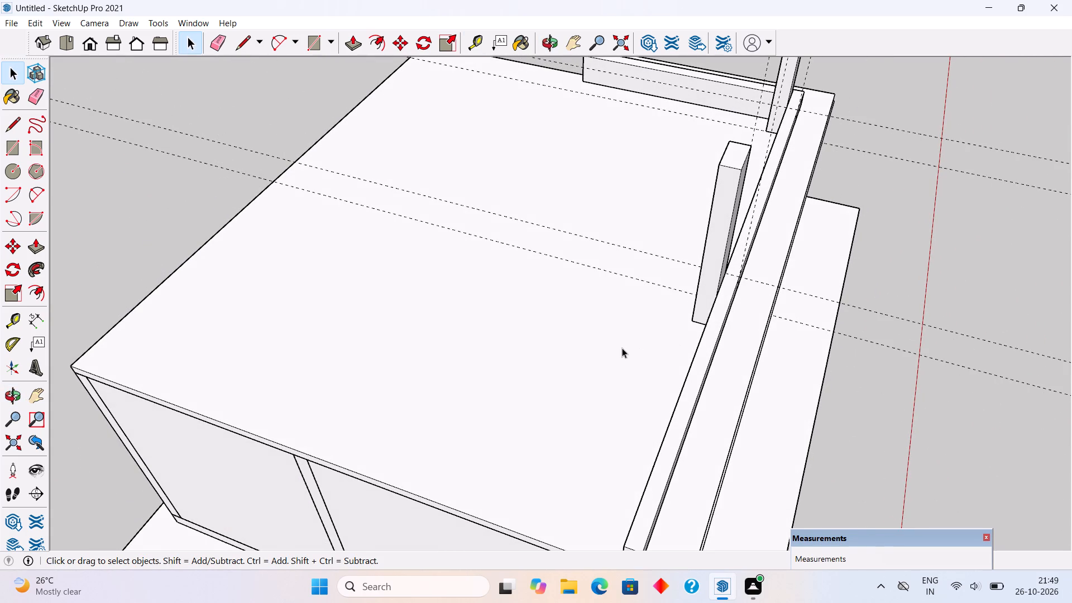
{"action": "key", "text": "t"}
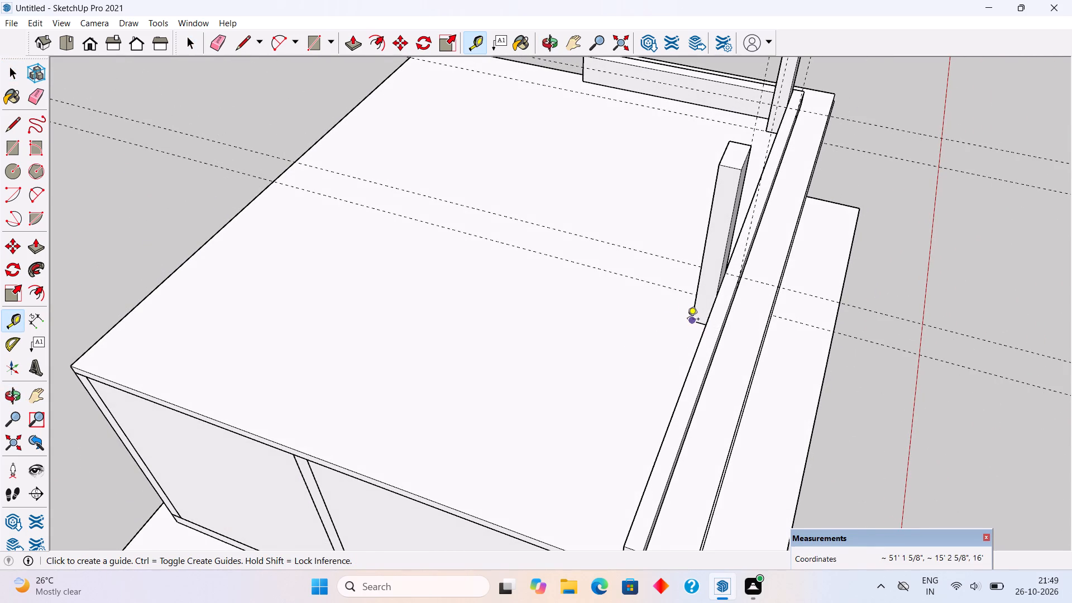
{"action": "scroll", "coordinate": [687, 320], "scroll_direction": "up", "scroll_amount": 4}
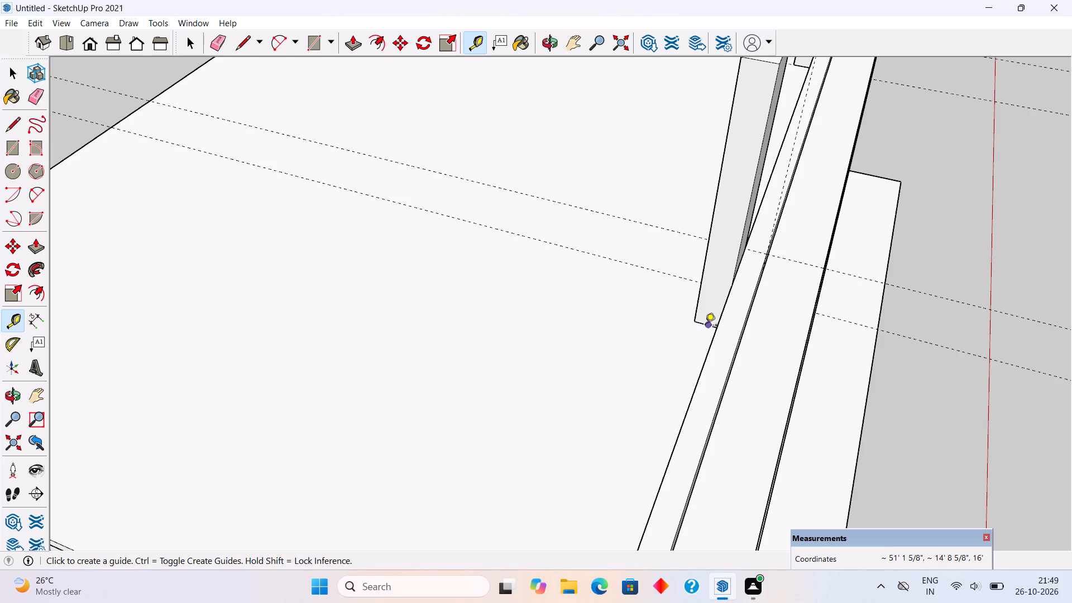
{"action": "double_click", "coordinate": [705, 326]}
{"action": "scroll", "coordinate": [636, 314], "scroll_direction": "down", "scroll_amount": 5}
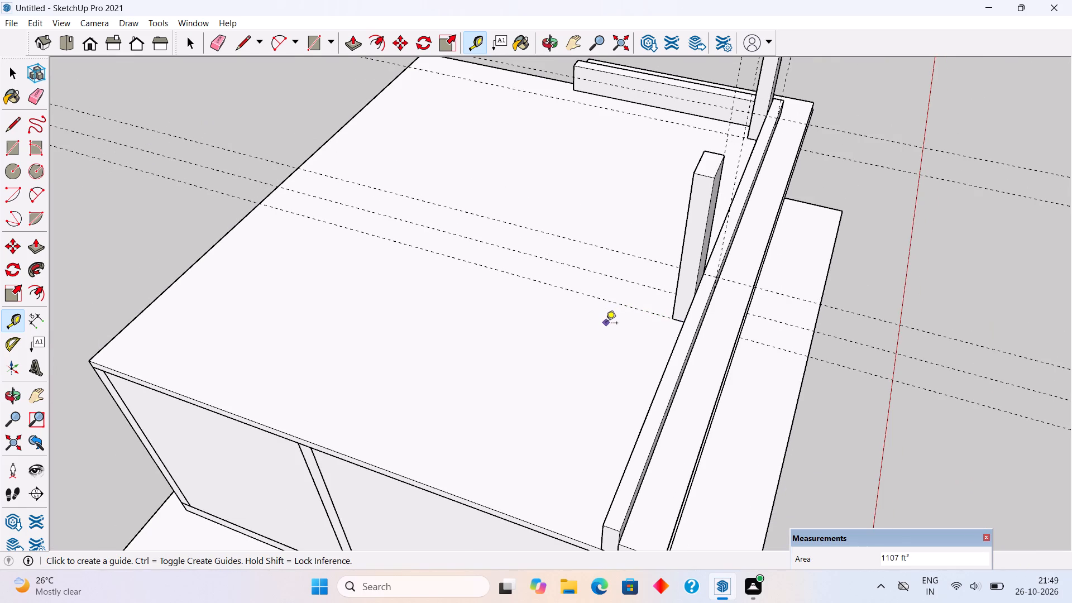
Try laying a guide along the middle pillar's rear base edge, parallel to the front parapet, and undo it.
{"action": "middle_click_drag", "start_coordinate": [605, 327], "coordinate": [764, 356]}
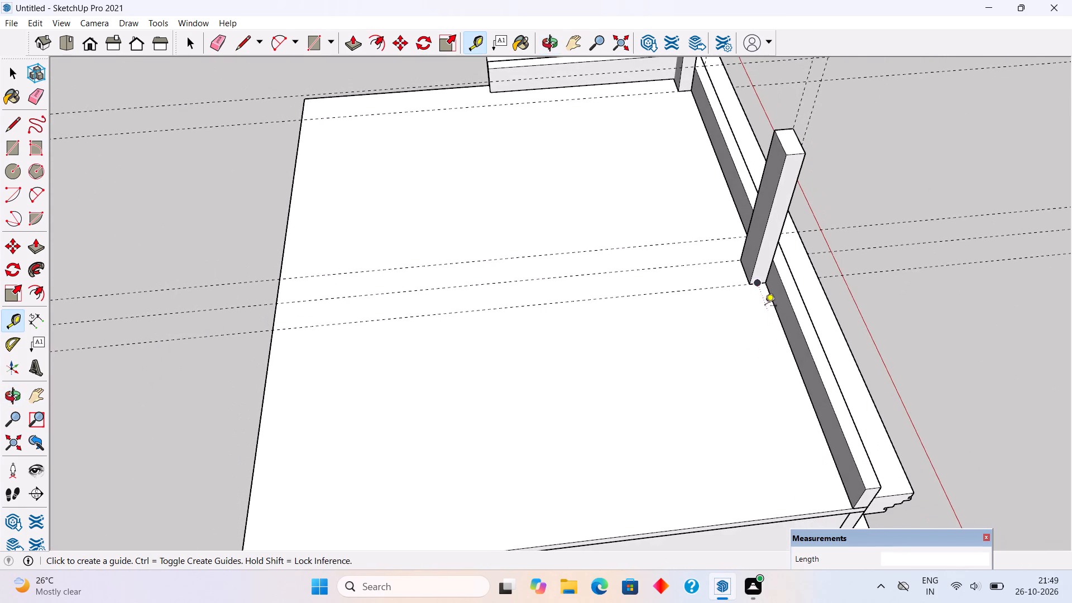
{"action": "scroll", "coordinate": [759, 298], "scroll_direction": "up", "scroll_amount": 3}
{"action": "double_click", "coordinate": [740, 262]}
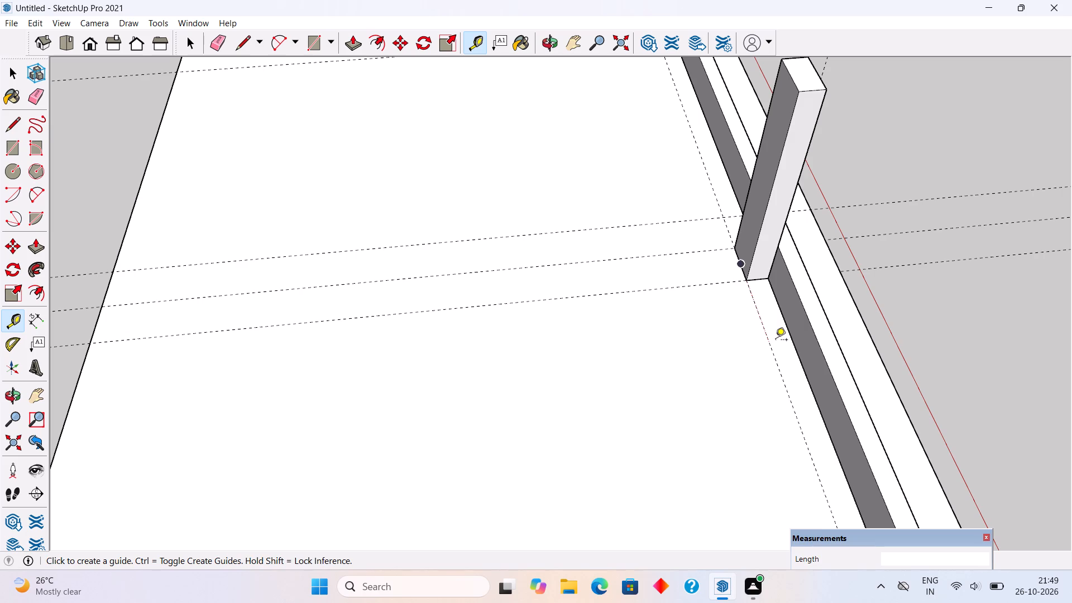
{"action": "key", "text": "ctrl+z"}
Open the middle pillar's group for editing.
{"action": "key", "text": "space"}
{"action": "scroll", "coordinate": [760, 370], "scroll_direction": "down", "scroll_amount": 5}
{"action": "scroll", "coordinate": [640, 320], "scroll_direction": "down", "scroll_amount": 4}
{"action": "middle_click_drag", "start_coordinate": [704, 360], "coordinate": [758, 354]}
{"action": "scroll", "coordinate": [750, 268], "scroll_direction": "up", "scroll_amount": 3}
{"action": "triple_click", "coordinate": [724, 237]}
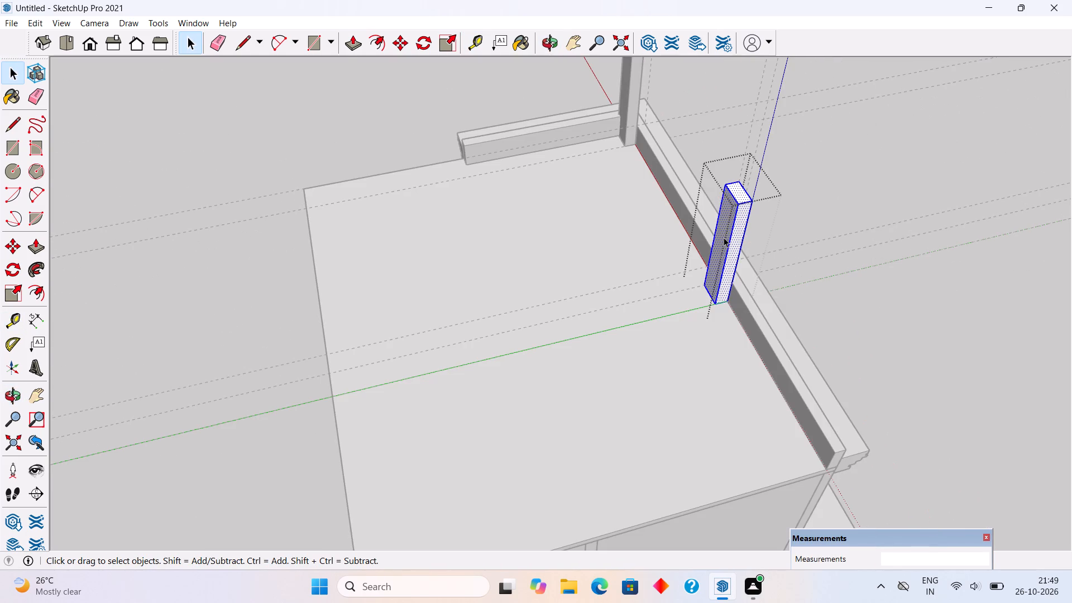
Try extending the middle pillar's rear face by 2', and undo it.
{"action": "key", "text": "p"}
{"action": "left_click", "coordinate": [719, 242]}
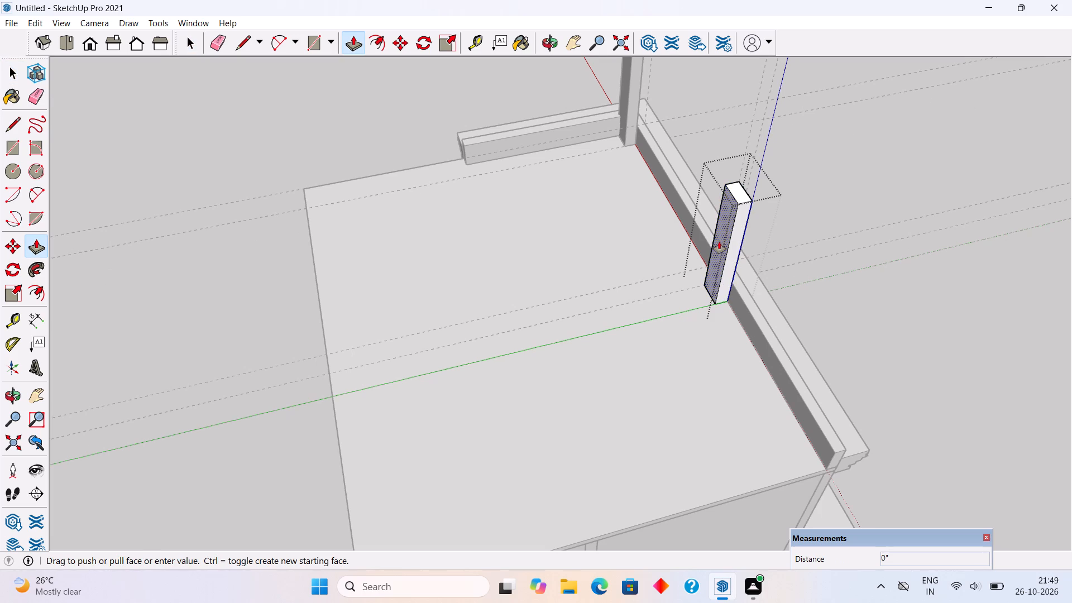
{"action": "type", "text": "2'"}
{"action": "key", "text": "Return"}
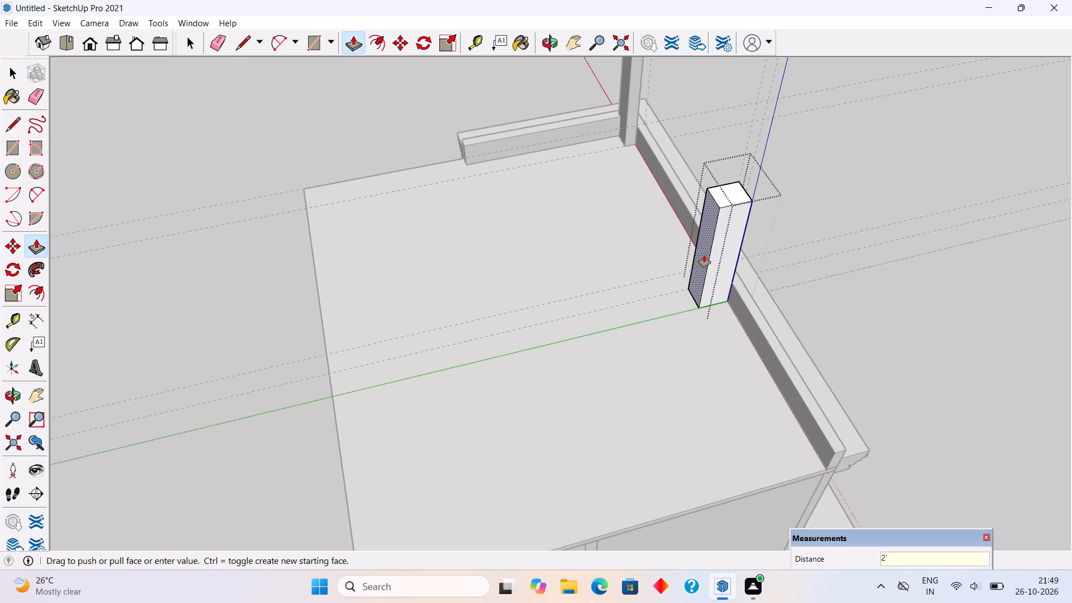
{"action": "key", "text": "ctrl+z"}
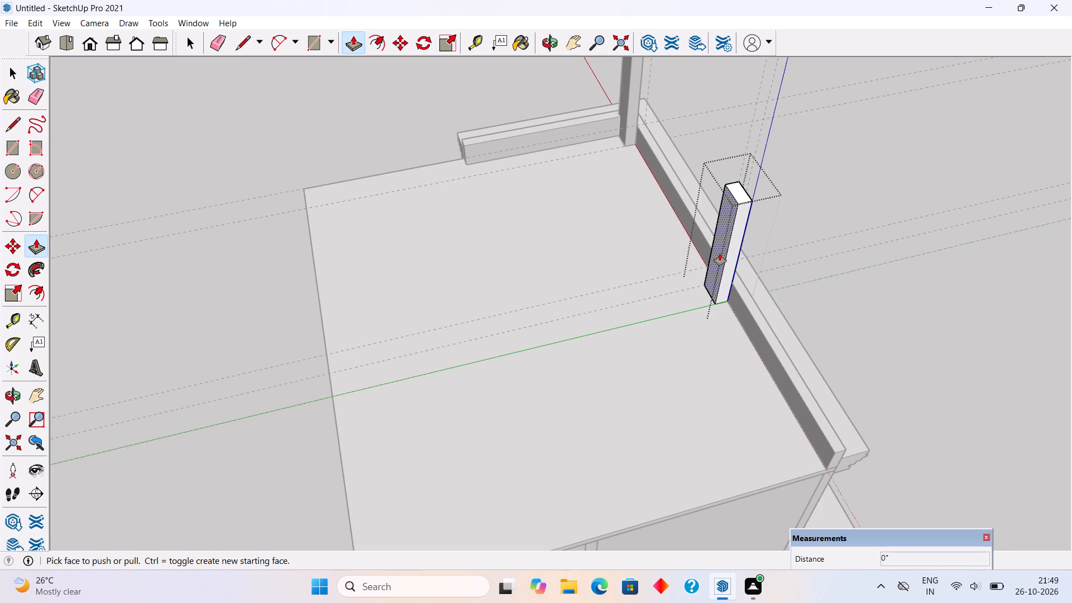
Extend the middle pillar's rear face by 1' away from the parapet and close the group.
{"action": "left_click", "coordinate": [720, 253]}
{"action": "type", "text": "1'"}
{"action": "key", "text": "Return"}
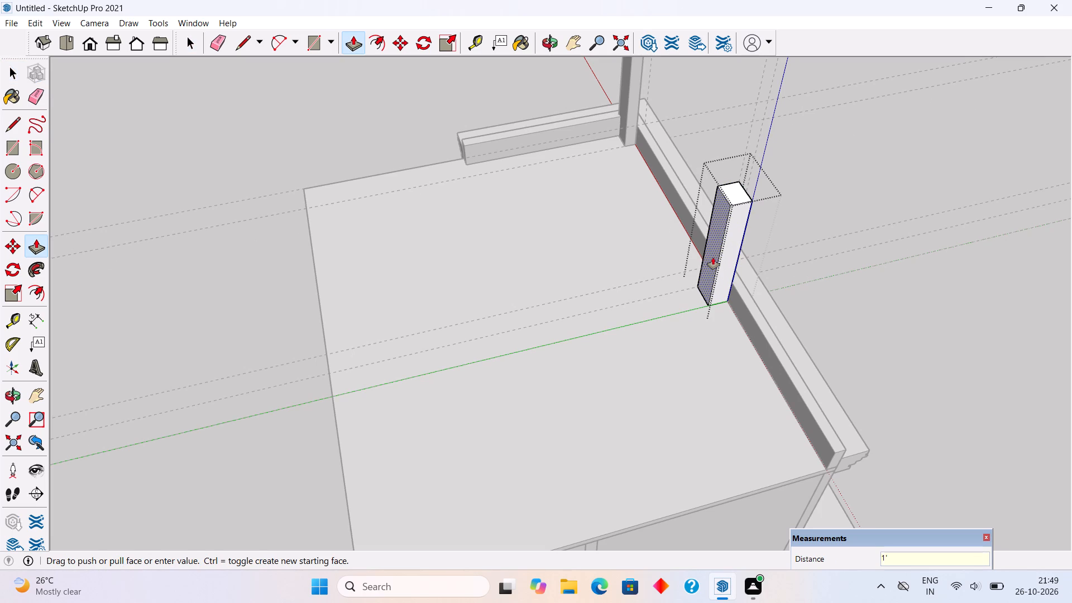
{"action": "key", "text": "space"}
{"action": "scroll", "coordinate": [712, 257], "scroll_direction": "down", "scroll_amount": 6}
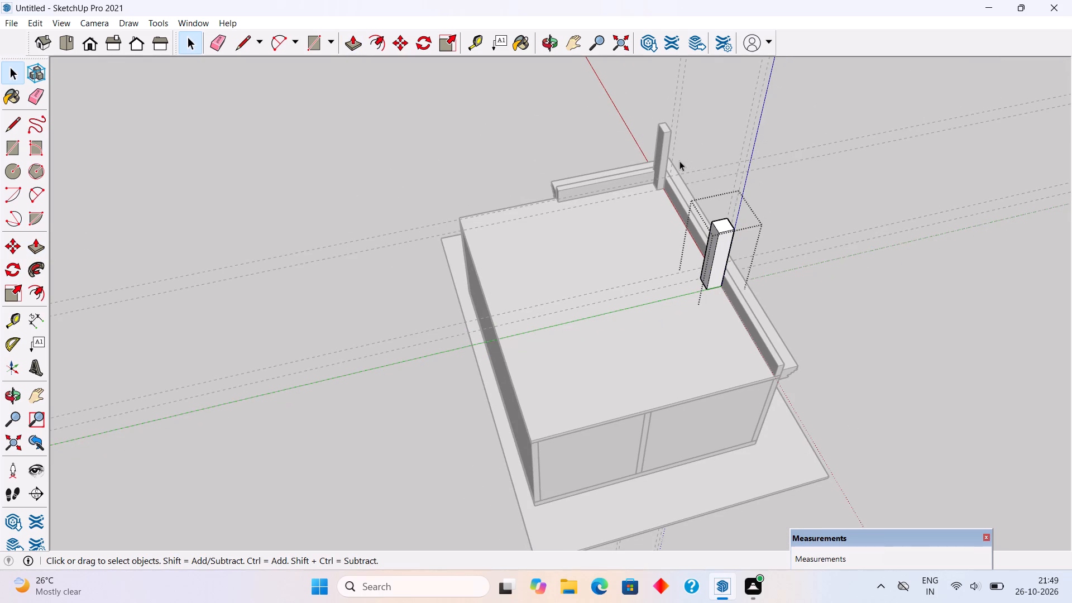
{"action": "scroll", "coordinate": [681, 163], "scroll_direction": "down", "scroll_amount": 3}
{"action": "left_click", "coordinate": [799, 124]}
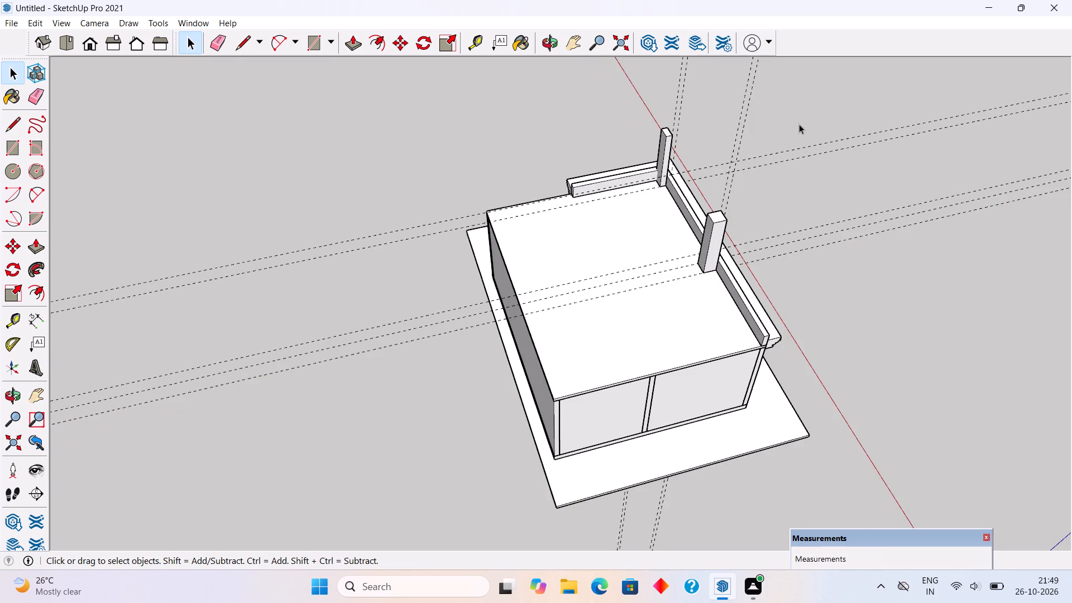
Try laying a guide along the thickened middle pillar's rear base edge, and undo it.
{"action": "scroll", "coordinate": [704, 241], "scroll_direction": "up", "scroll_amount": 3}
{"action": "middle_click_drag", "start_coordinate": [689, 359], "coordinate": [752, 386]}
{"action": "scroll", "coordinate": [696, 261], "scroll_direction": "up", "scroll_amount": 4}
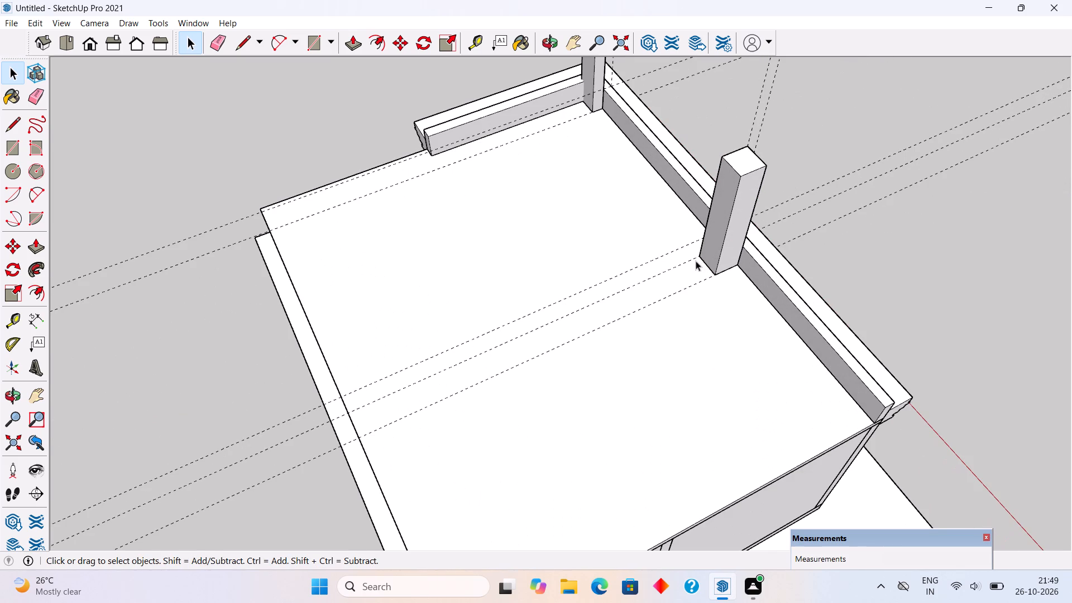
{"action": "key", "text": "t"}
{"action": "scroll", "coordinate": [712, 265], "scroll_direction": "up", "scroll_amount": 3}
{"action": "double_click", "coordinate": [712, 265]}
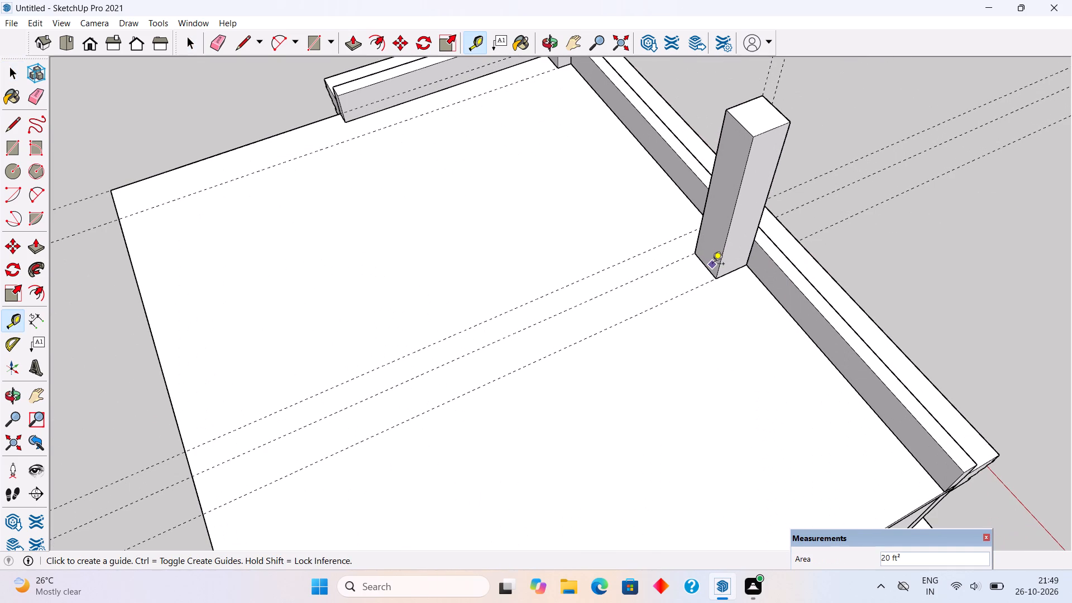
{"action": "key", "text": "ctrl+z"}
Lay a guide along the middle pillar's rear base edge and a parallel guide 9" behind it on the roof.
{"action": "scroll", "coordinate": [703, 264], "scroll_direction": "up", "scroll_amount": 5}
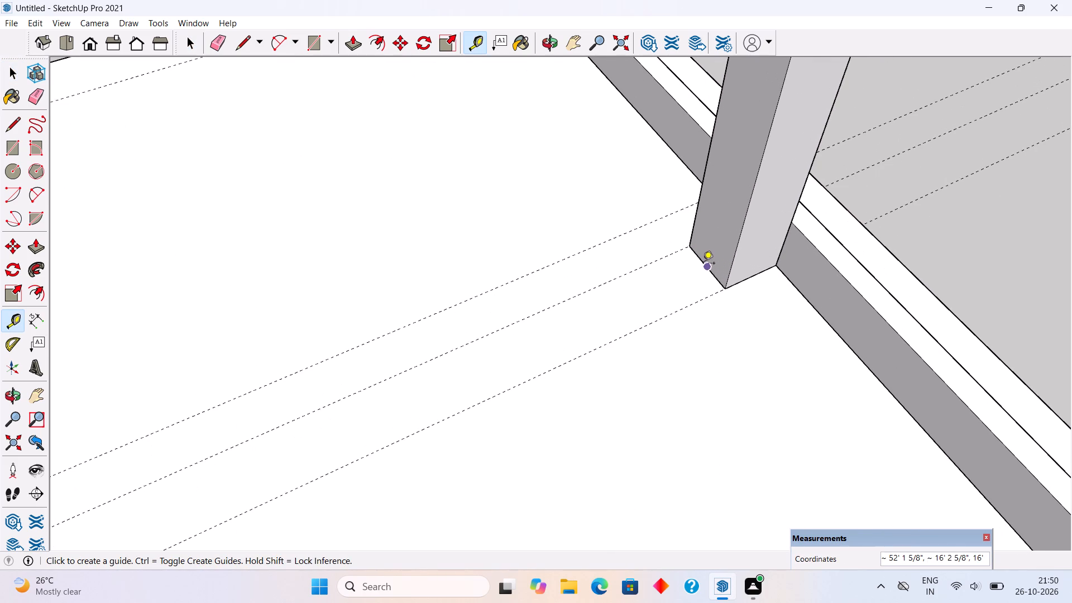
{"action": "double_click", "coordinate": [703, 264]}
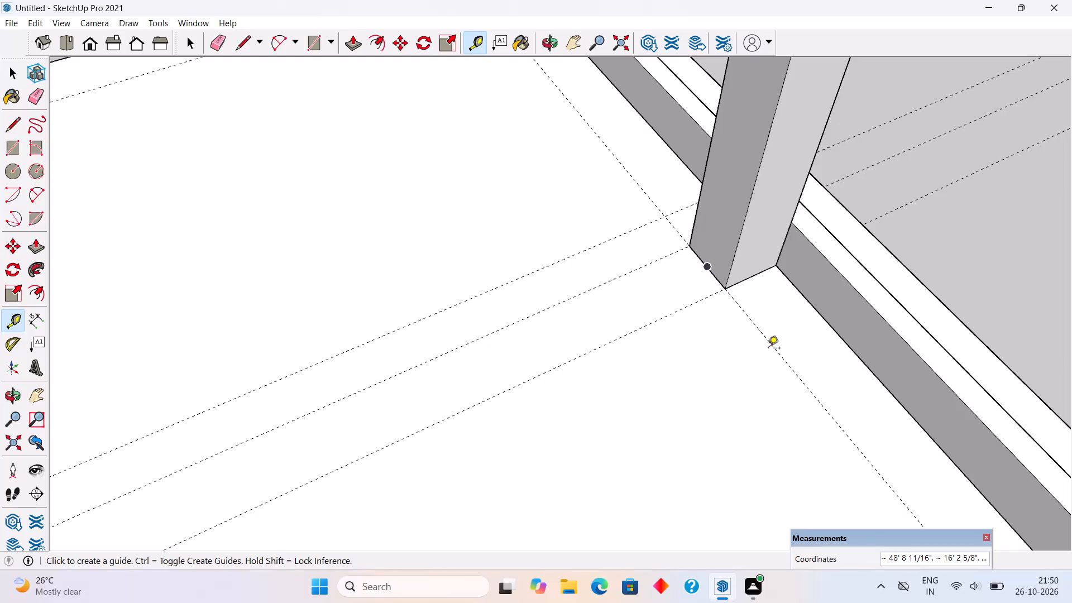
{"action": "left_click", "coordinate": [812, 395]}
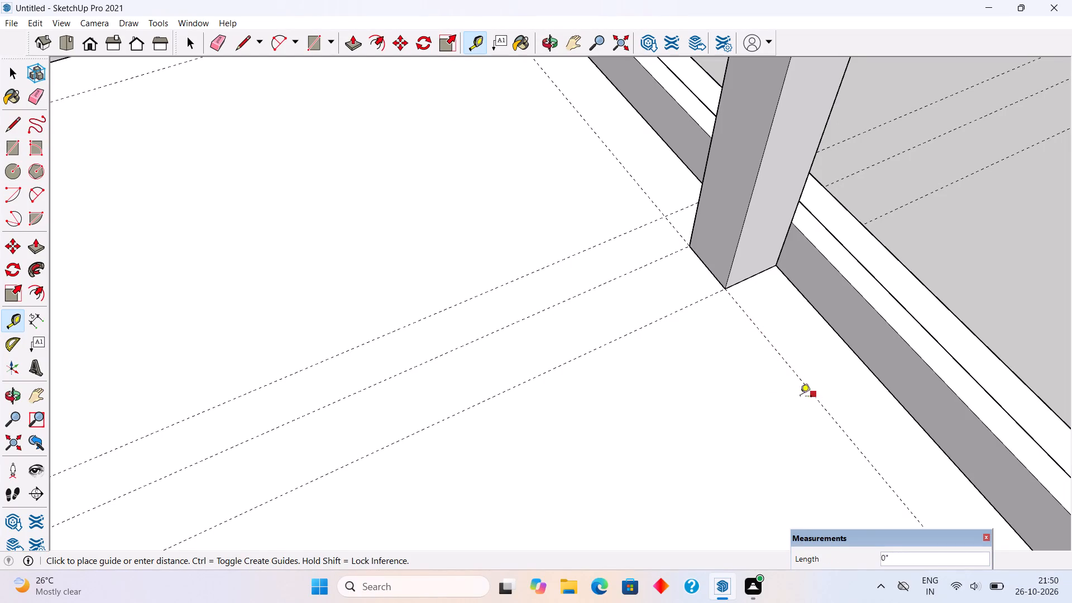
{"action": "type", "text": "9\""}
{"action": "key", "text": "Return"}
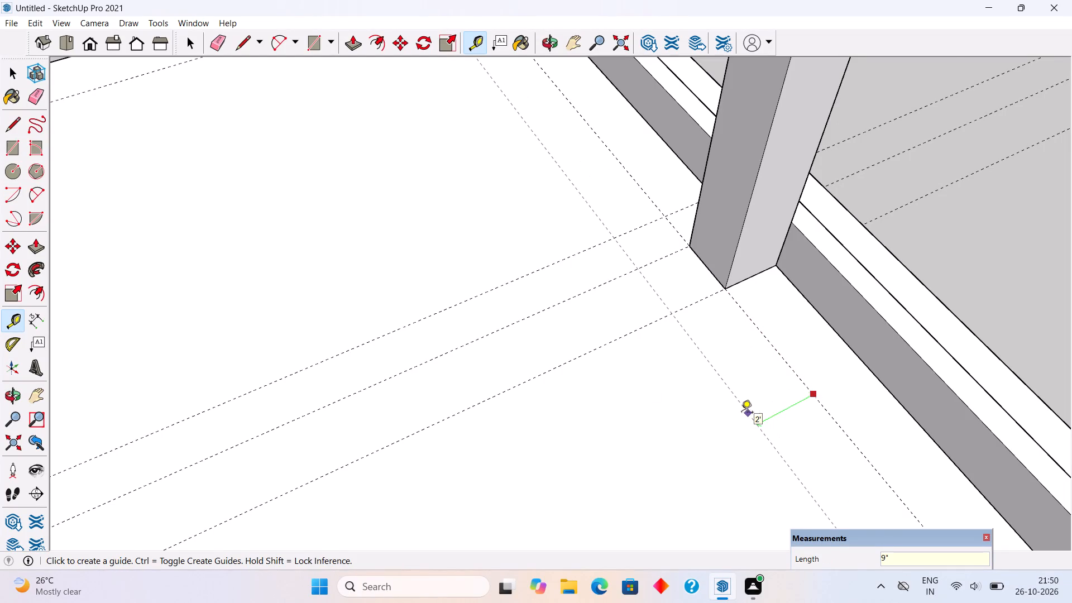
Lay a guide 9" beyond the middle pillar's side, parallel to the guide running back from its rear corner.
{"action": "left_click", "coordinate": [561, 367]}
{"action": "type", "text": "9\""}
{"action": "key", "text": "Return"}
{"action": "key", "text": "space"}
Draw a 9" by about 13'8" rectangle on the roof between these guides, running back from the middle pillar's rear corner.
{"action": "scroll", "coordinate": [587, 414], "scroll_direction": "down", "scroll_amount": 5}
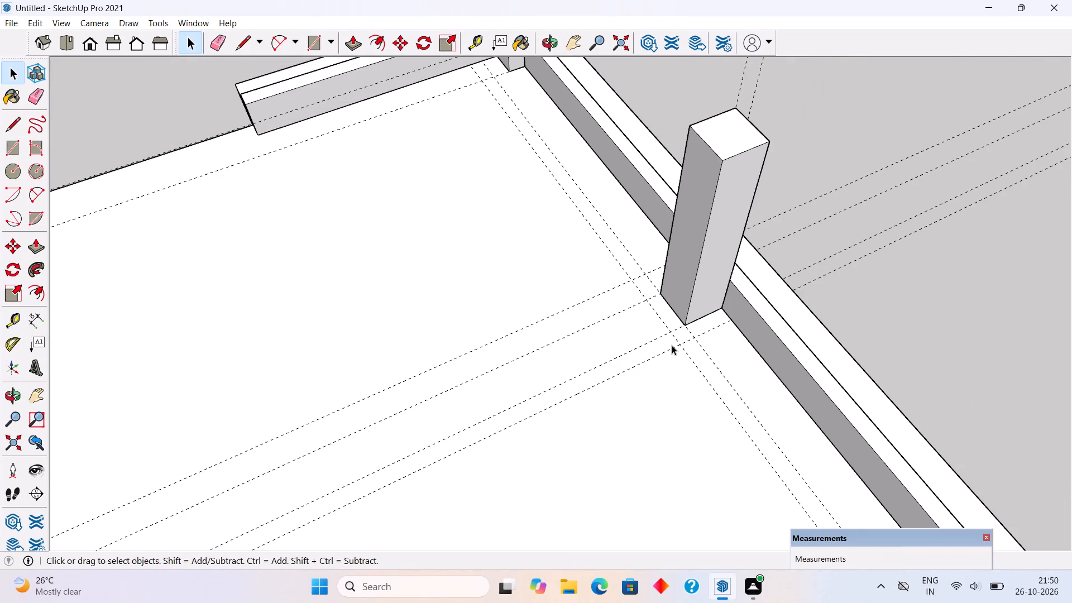
{"action": "scroll", "coordinate": [672, 344], "scroll_direction": "up", "scroll_amount": 6}
{"action": "key", "text": "r"}
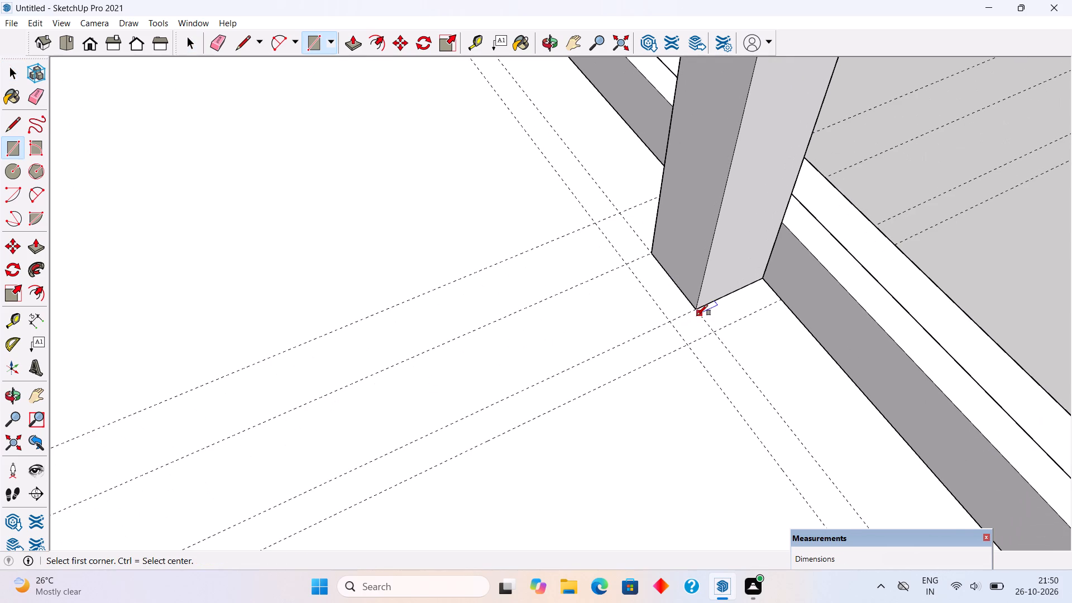
{"action": "left_click", "coordinate": [696, 309]}
{"action": "scroll", "coordinate": [663, 353], "scroll_direction": "down", "scroll_amount": 5}
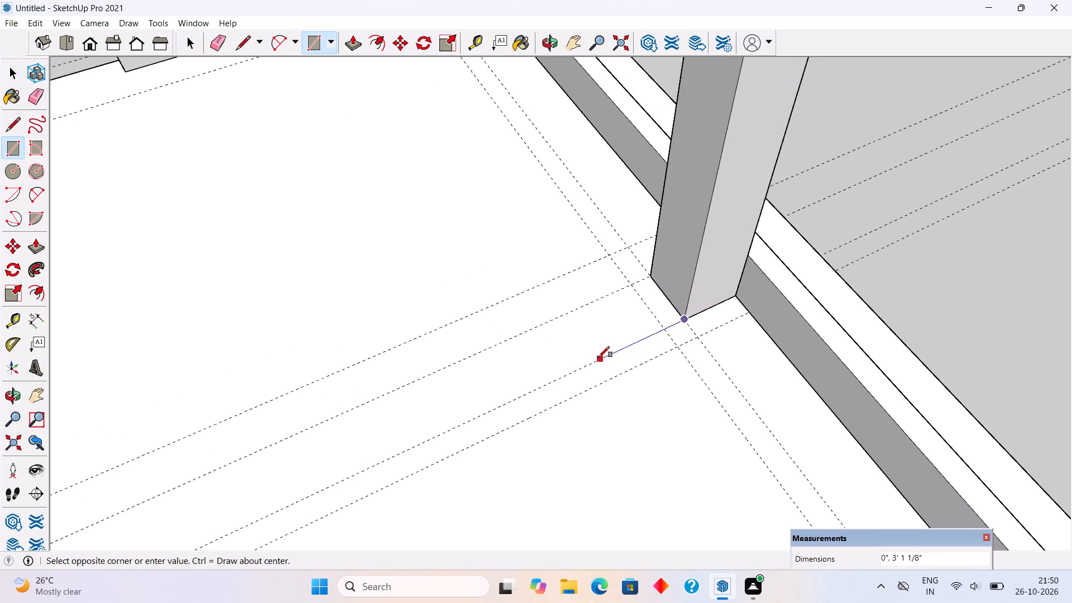
{"action": "scroll", "coordinate": [597, 358], "scroll_direction": "down", "scroll_amount": 5}
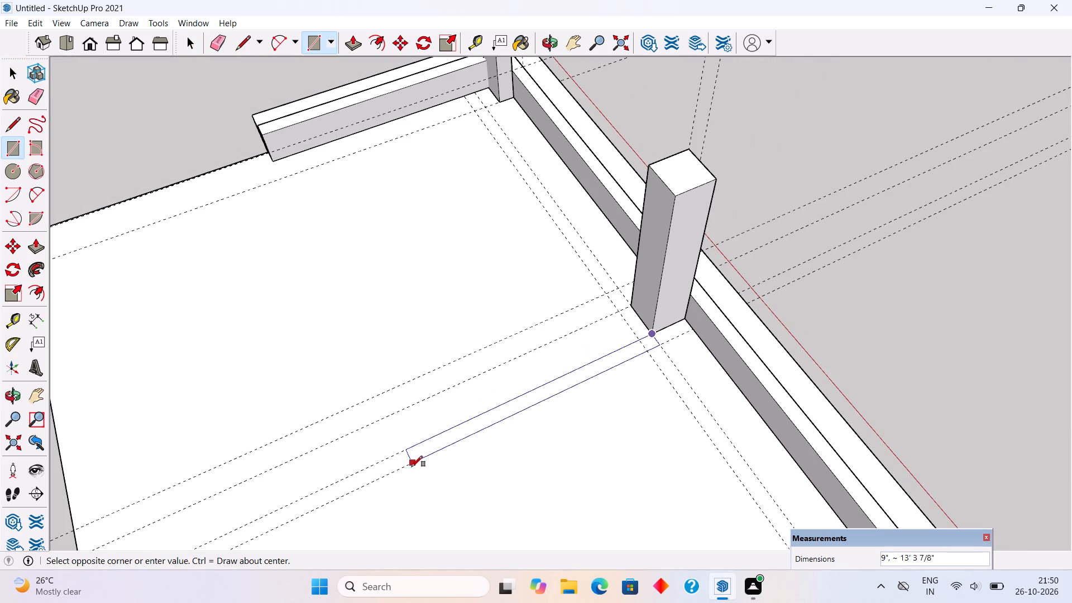
{"action": "left_click", "coordinate": [404, 467]}
Lay a guide across the roof along the base edge at the side parapet's rear end.
{"action": "middle_click_drag", "start_coordinate": [418, 459], "coordinate": [573, 411]}
{"action": "key", "text": "t"}
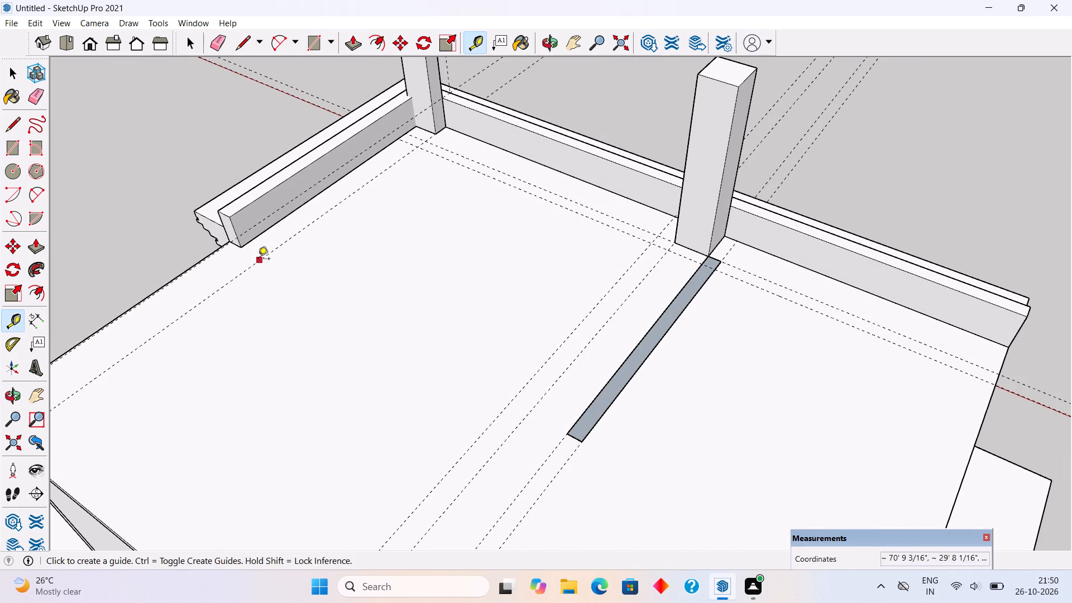
{"action": "scroll", "coordinate": [253, 256], "scroll_direction": "up", "scroll_amount": 9}
{"action": "left_click", "coordinate": [231, 236]}
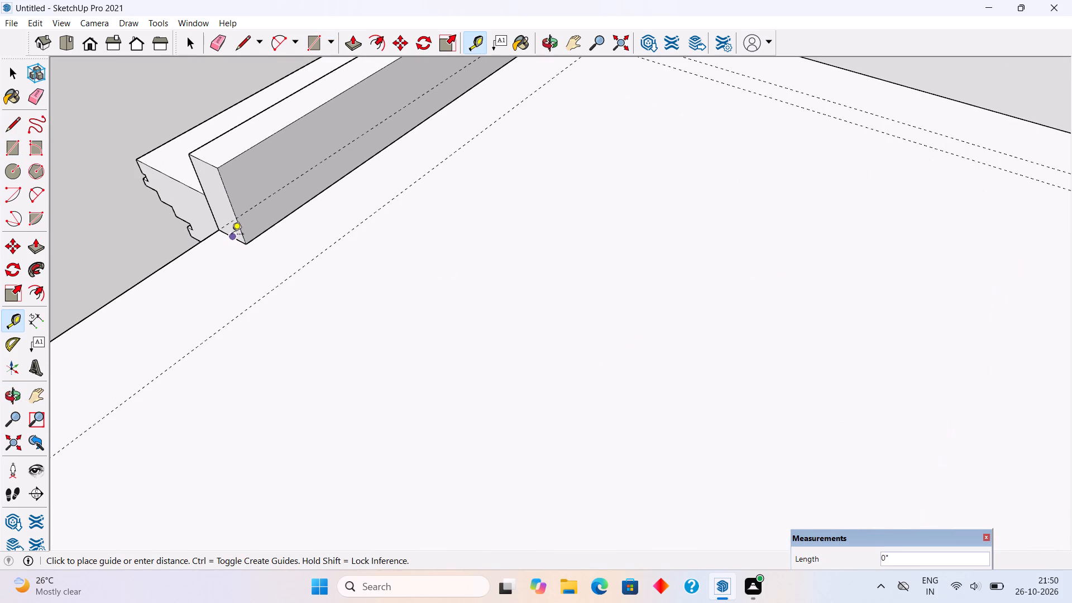
{"action": "left_click", "coordinate": [238, 243]}
{"action": "key", "text": "space"}
Extrude the narrow rectangle behind the middle pillar 10' upward into a wall.
{"action": "scroll", "coordinate": [267, 319], "scroll_direction": "down", "scroll_amount": 6}
{"action": "scroll", "coordinate": [525, 339], "scroll_direction": "down", "scroll_amount": 5}
{"action": "scroll", "coordinate": [611, 338], "scroll_direction": "down", "scroll_amount": 1}
{"action": "scroll", "coordinate": [784, 483], "scroll_direction": "up", "scroll_amount": 6}
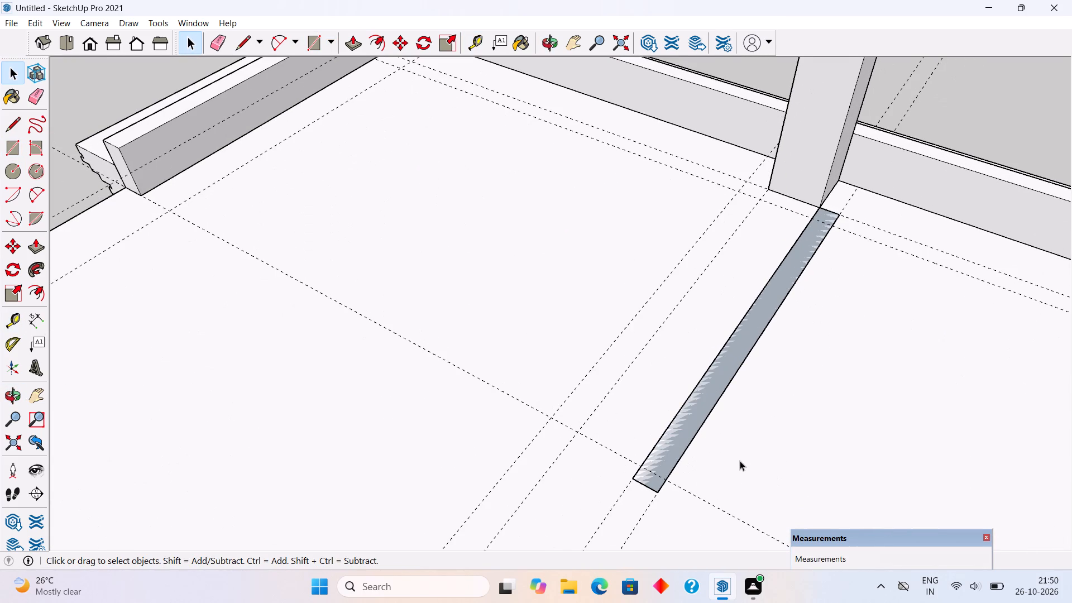
{"action": "key", "text": "p"}
{"action": "left_click", "coordinate": [701, 400]}
{"action": "type", "text": "10'"}
{"action": "key", "text": "Return"}
Trim the new wall's rear end back to the guide crossing the roof and make the wall a group.
{"action": "left_click", "coordinate": [661, 401]}
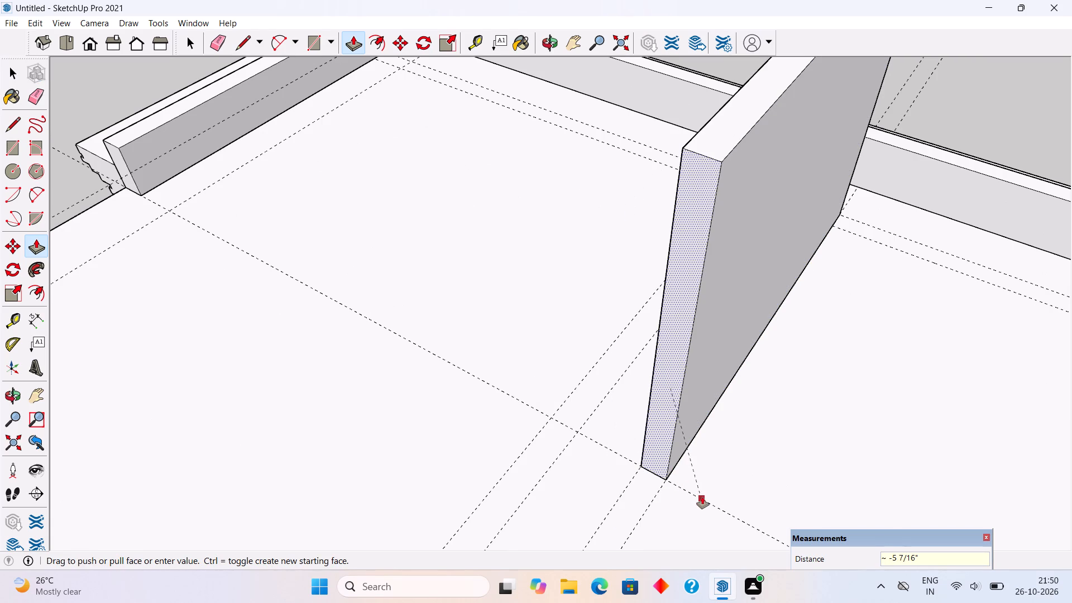
{"action": "left_click", "coordinate": [702, 497]}
{"action": "key", "text": "space"}
{"action": "triple_click", "coordinate": [678, 366]}
{"action": "right_click", "coordinate": [678, 366]}
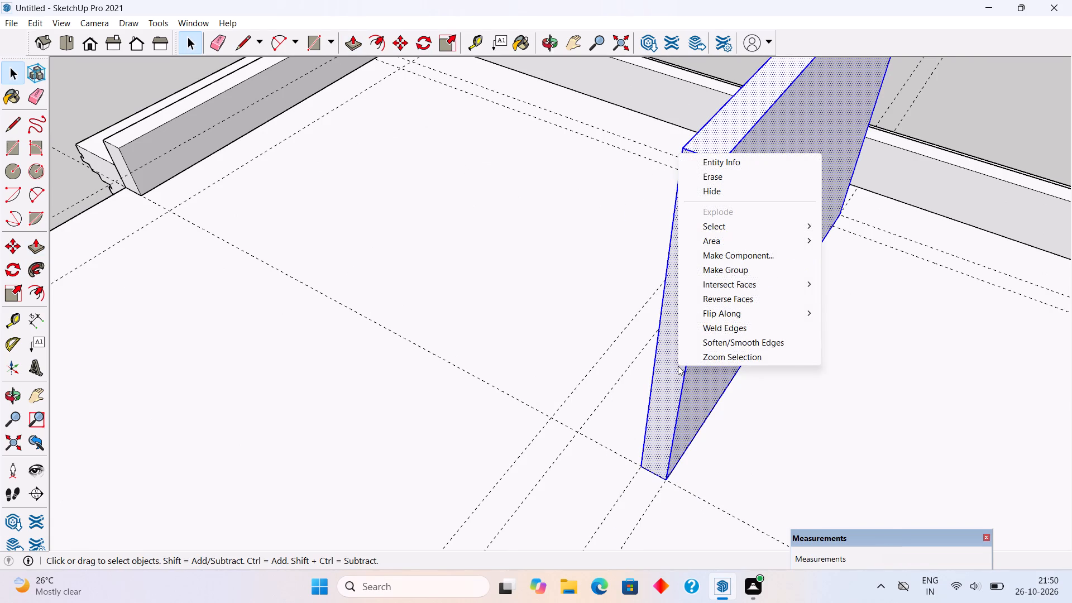
{"action": "left_click", "coordinate": [726, 269]}
Draw a rectangle about 14' long between the two guides behind the front parapet, from the new wall to the roof's edge.
{"action": "scroll", "coordinate": [725, 269], "scroll_direction": "down", "scroll_amount": 15}
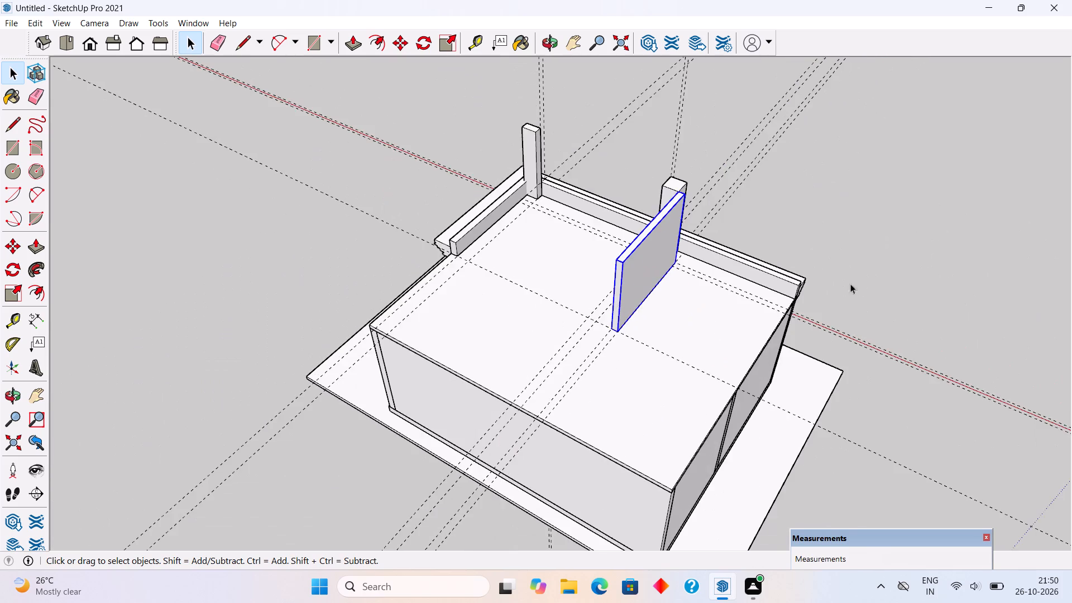
{"action": "scroll", "coordinate": [861, 280], "scroll_direction": "up", "scroll_amount": 6}
{"action": "middle_click_drag", "start_coordinate": [744, 307], "coordinate": [522, 335]}
{"action": "scroll", "coordinate": [526, 334], "scroll_direction": "up", "scroll_amount": 1}
{"action": "scroll", "coordinate": [569, 305], "scroll_direction": "up", "scroll_amount": 1}
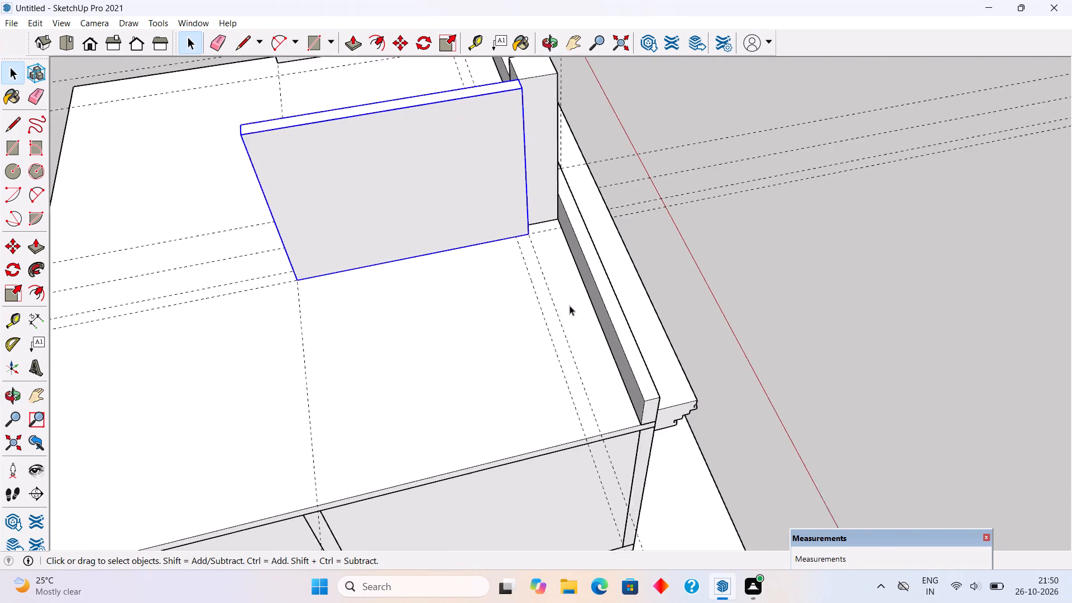
{"action": "scroll", "coordinate": [569, 305], "scroll_direction": "up", "scroll_amount": 4}
{"action": "key", "text": "r"}
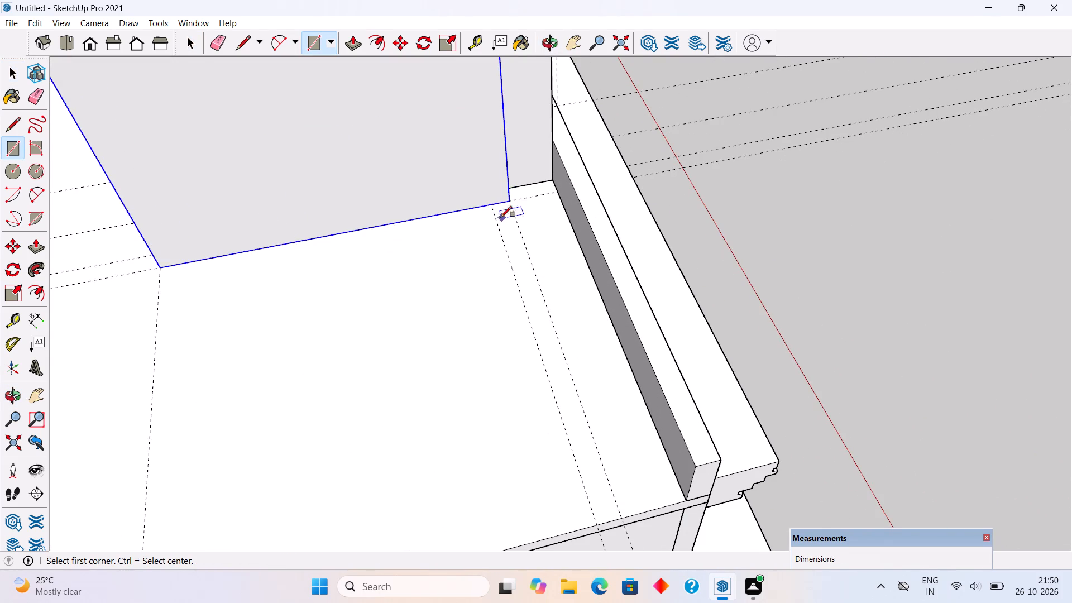
{"action": "left_click", "coordinate": [491, 208]}
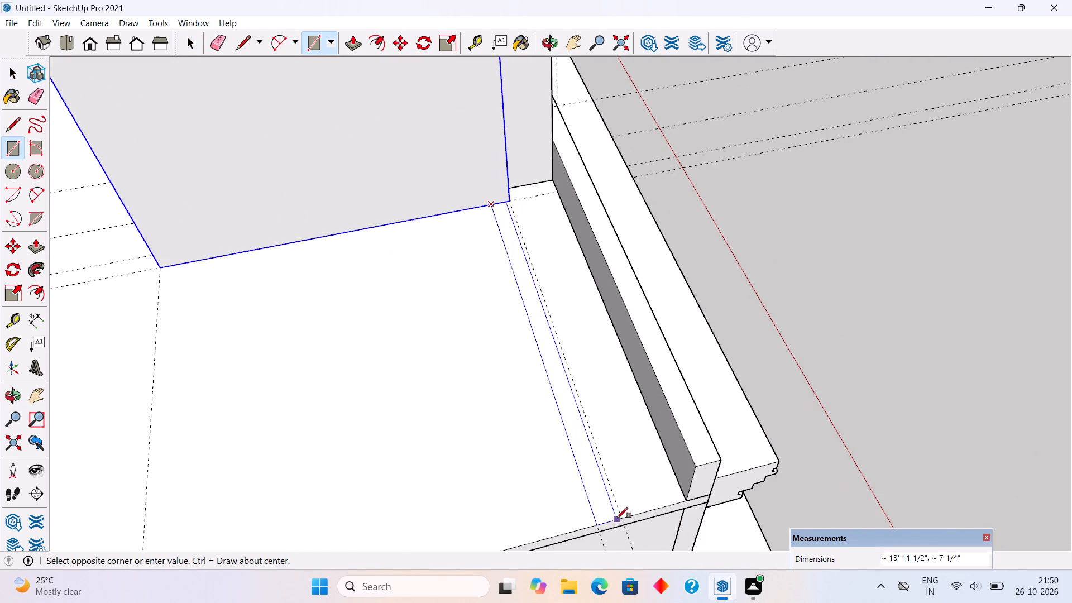
{"action": "left_click", "coordinate": [625, 516]}
Extrude the rectangle behind the front parapet 10' upward and make the resulting wall a group.
{"action": "key", "text": "p"}
{"action": "left_click", "coordinate": [606, 493]}
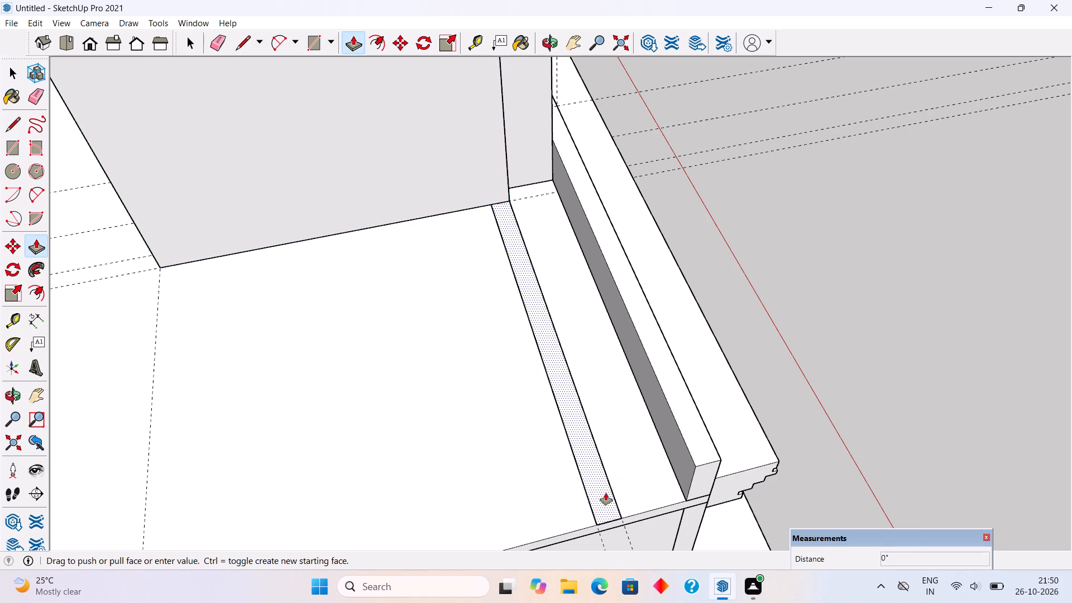
{"action": "type", "text": "10'"}
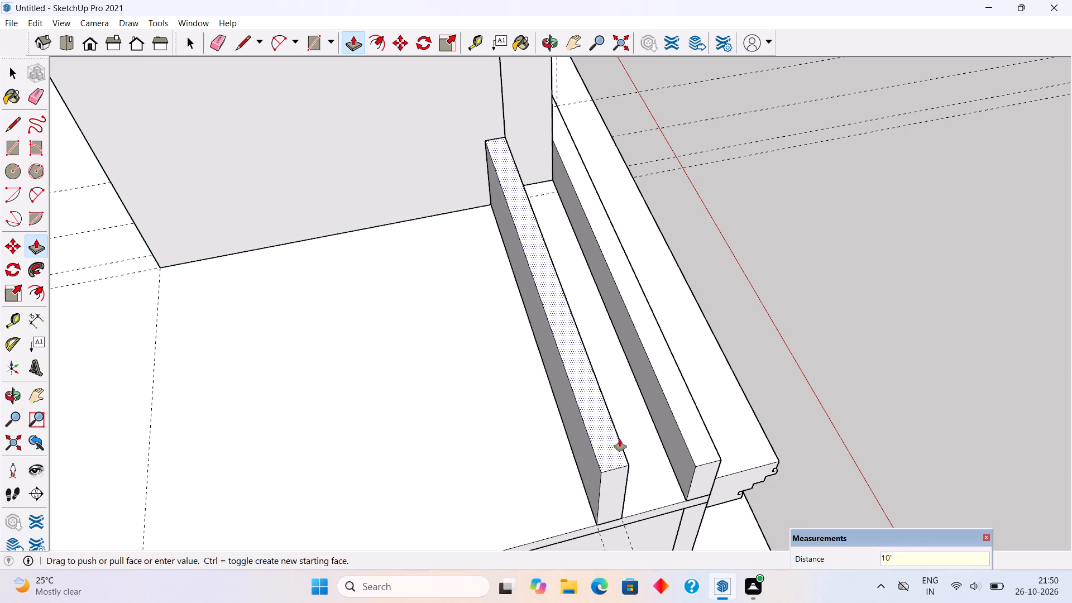
{"action": "key", "text": "Return"}
{"action": "key", "text": "space"}
{"action": "triple_click", "coordinate": [620, 439]}
{"action": "right_click", "coordinate": [620, 439]}
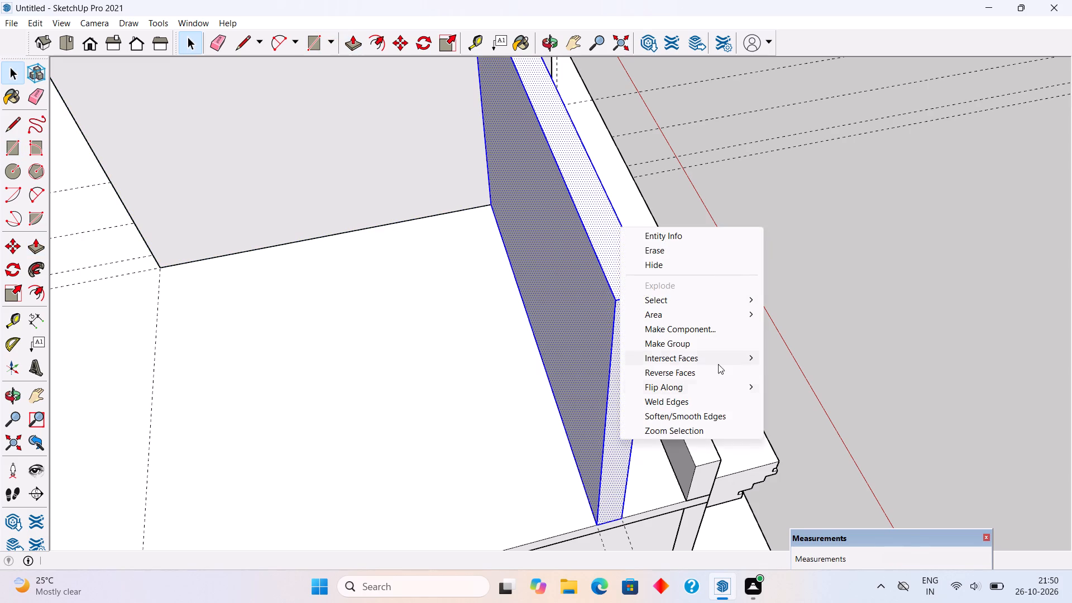
{"action": "left_click", "coordinate": [721, 347]}
{"action": "left_click", "coordinate": [797, 329]}
Shorten the parapet-facing end of the wall running back from the pillar to the rear face of the front wall.
{"action": "scroll", "coordinate": [814, 418], "scroll_direction": "down", "scroll_amount": 6}
{"action": "middle_click_drag", "start_coordinate": [828, 413], "coordinate": [692, 338]}
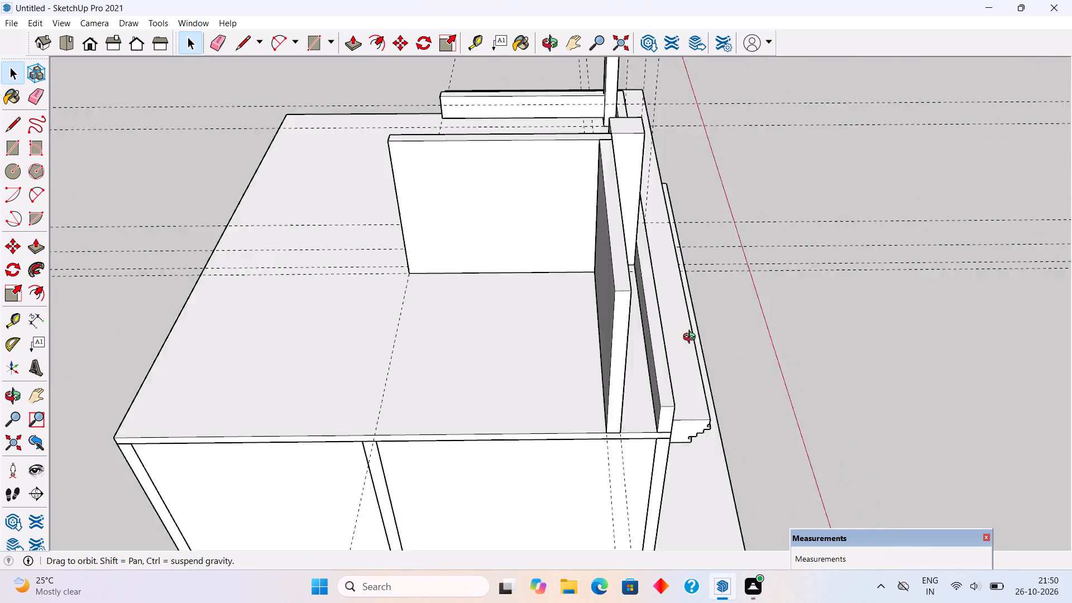
{"action": "middle_click_drag", "start_coordinate": [692, 338], "coordinate": [477, 279]}
{"action": "scroll", "coordinate": [476, 279], "scroll_direction": "down", "scroll_amount": 3}
{"action": "middle_click_drag", "start_coordinate": [502, 272], "coordinate": [424, 193]}
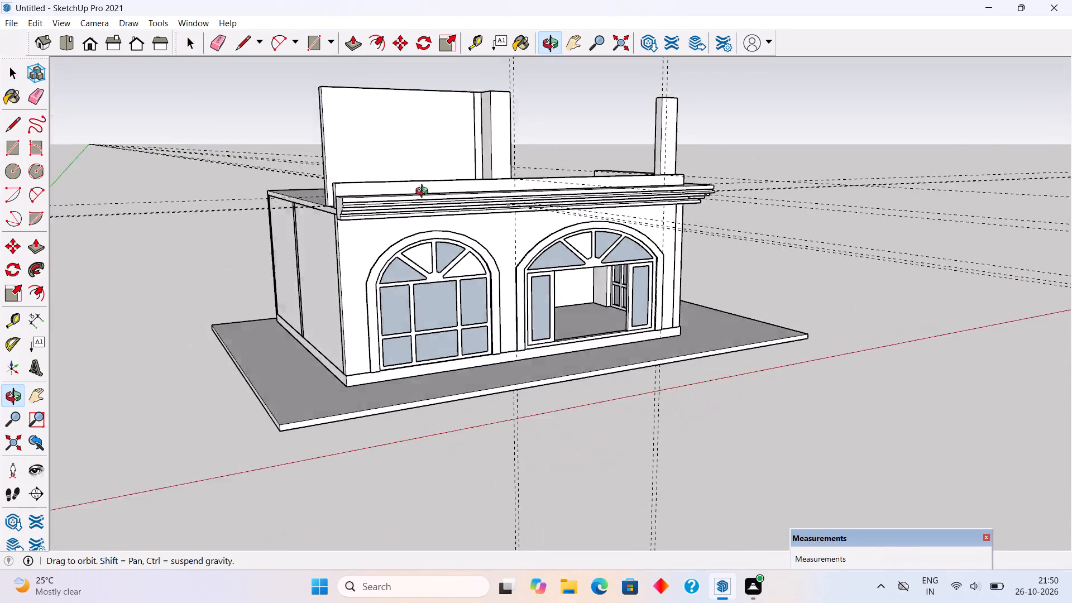
{"action": "middle_click_drag", "start_coordinate": [424, 193], "coordinate": [260, 204]}
{"action": "middle_click_drag", "start_coordinate": [277, 213], "coordinate": [556, 340]}
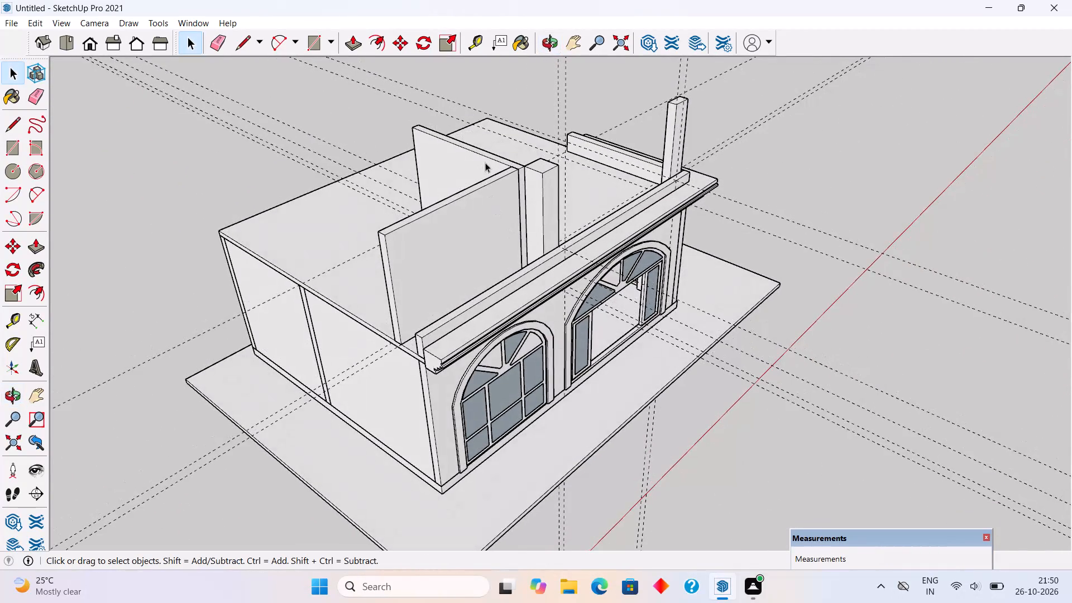
{"action": "scroll", "coordinate": [526, 201], "scroll_direction": "up", "scroll_amount": 5}
{"action": "scroll", "coordinate": [491, 149], "scroll_direction": "up", "scroll_amount": 4}
{"action": "left_click", "coordinate": [528, 146]}
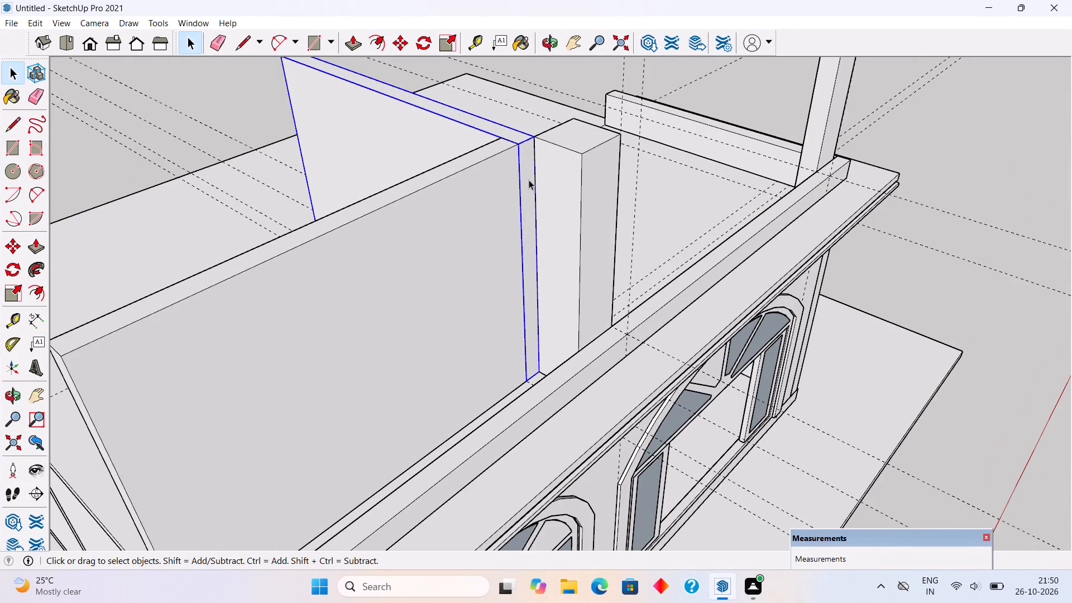
{"action": "triple_click", "coordinate": [529, 180]}
{"action": "key", "text": "p"}
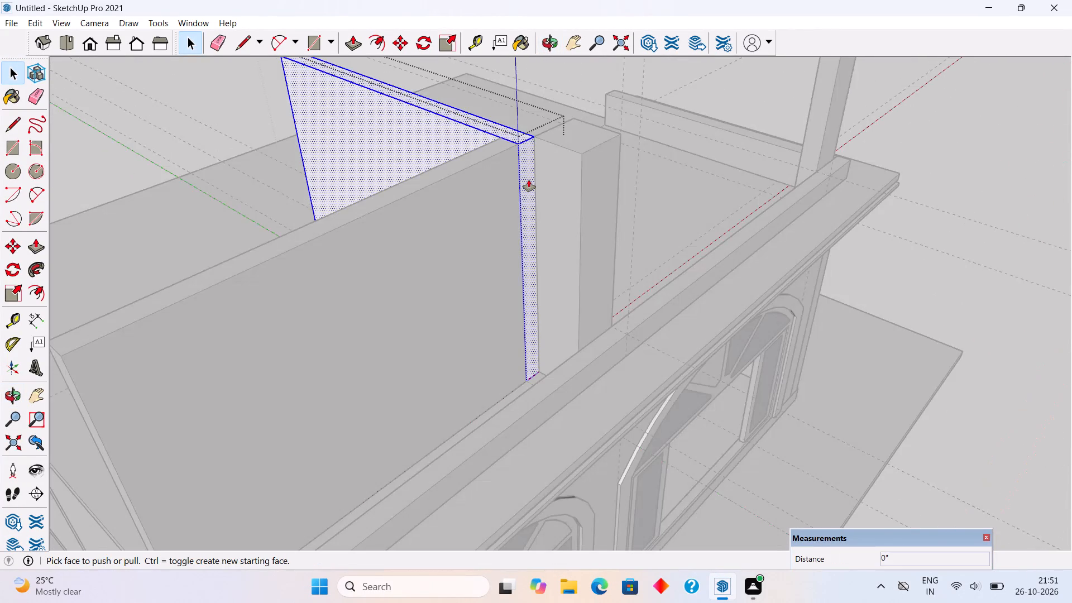
{"action": "left_click", "coordinate": [529, 180]}
{"action": "left_click", "coordinate": [486, 143]}
{"action": "key", "text": "space"}
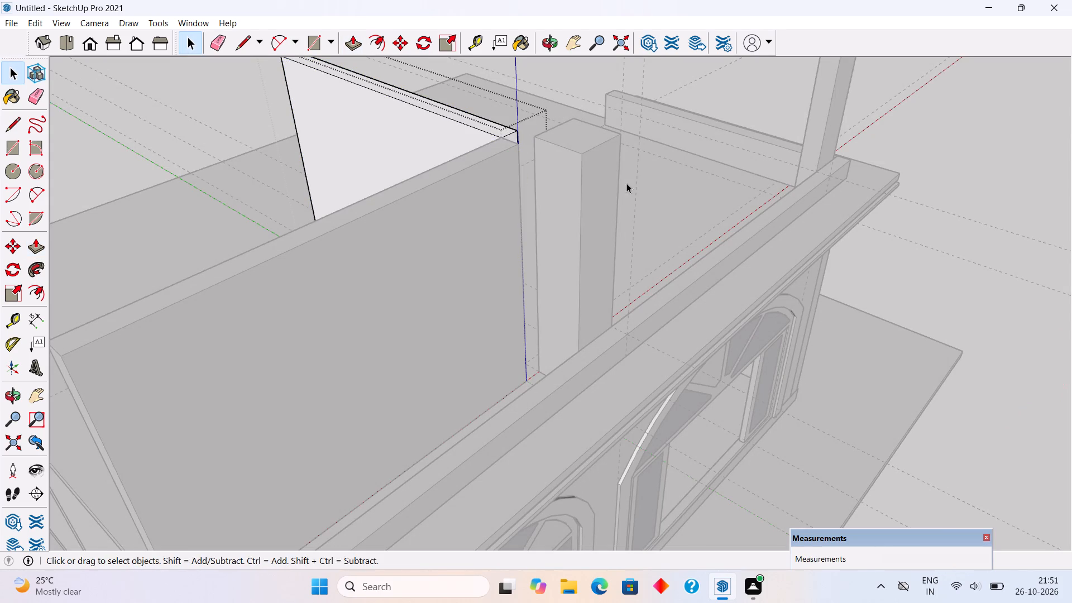
Extend the front wall's end 9" behind the middle pillar to close the wall corner, and close the group.
{"action": "middle_click_drag", "start_coordinate": [631, 183], "coordinate": [382, 255]}
{"action": "scroll", "coordinate": [141, 156], "scroll_direction": "up", "scroll_amount": 4}
{"action": "triple_click", "coordinate": [169, 256]}
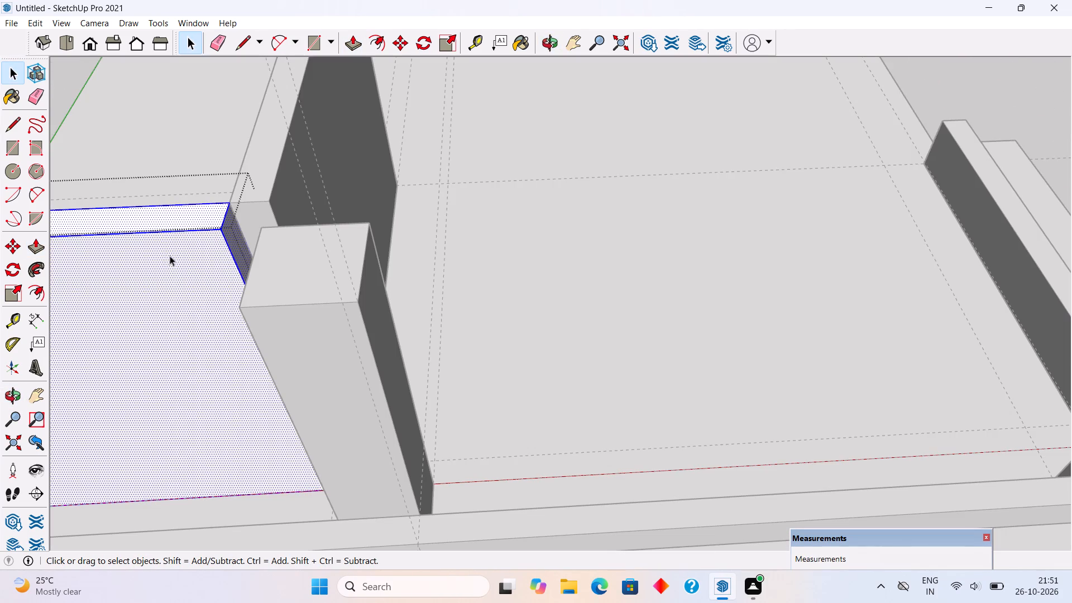
{"action": "key", "text": "p"}
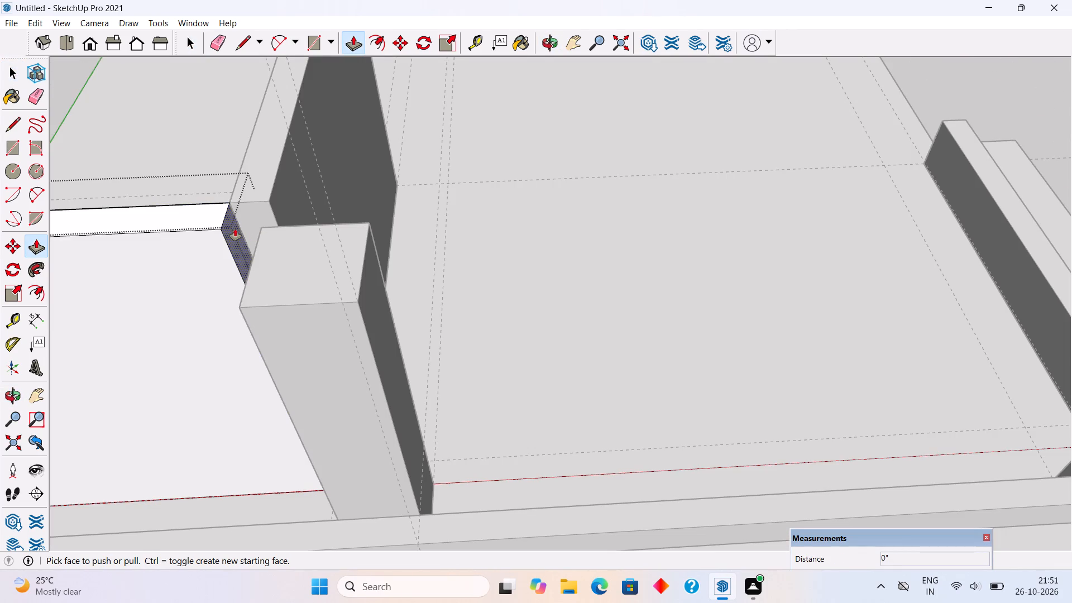
{"action": "left_click", "coordinate": [235, 229]}
{"action": "left_click", "coordinate": [272, 195]}
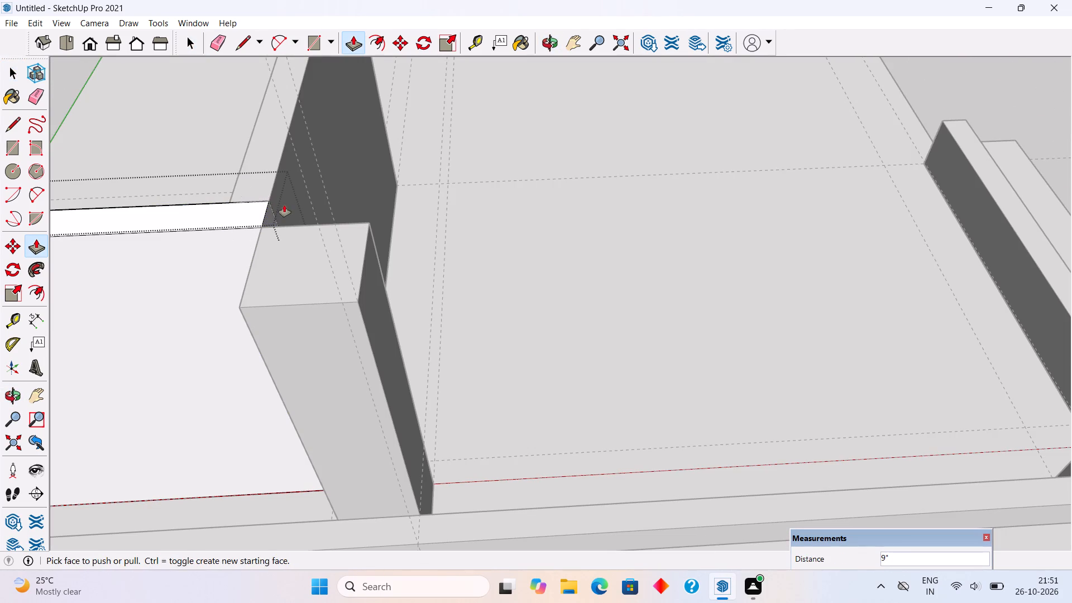
{"action": "key", "text": "space"}
{"action": "scroll", "coordinate": [300, 223], "scroll_direction": "down", "scroll_amount": 7}
{"action": "middle_click_drag", "start_coordinate": [325, 304], "coordinate": [376, 165]}
{"action": "scroll", "coordinate": [374, 161], "scroll_direction": "down", "scroll_amount": 10}
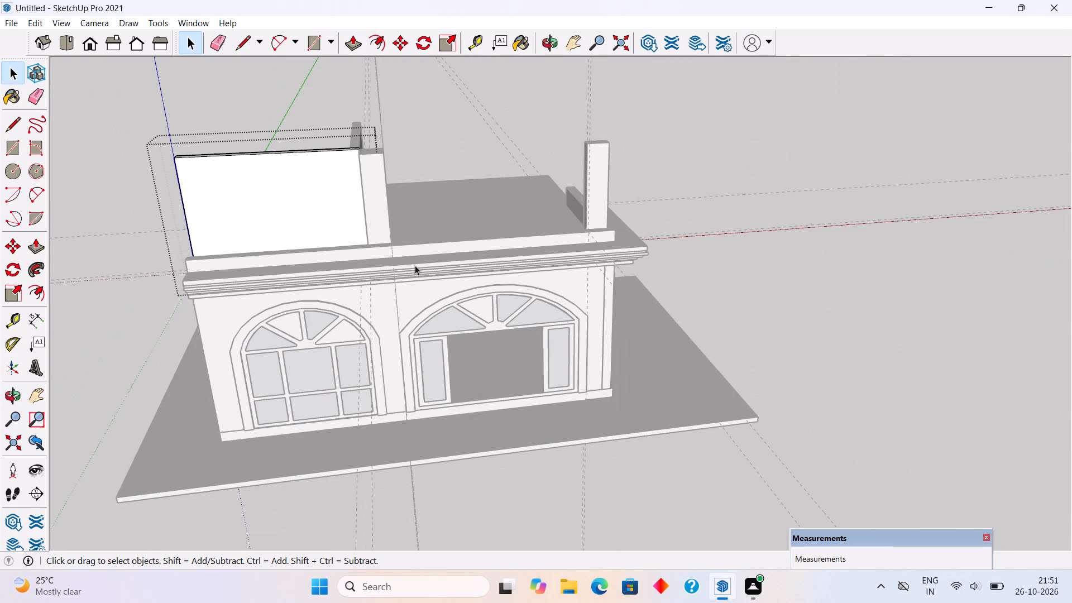
{"action": "left_click", "coordinate": [730, 174]}
Examine the building's front and side elevations with the new roof walls and pillars from several angles.
{"action": "middle_click_drag", "start_coordinate": [574, 291], "coordinate": [576, 202]}
{"action": "scroll", "coordinate": [326, 248], "scroll_direction": "up", "scroll_amount": 3}
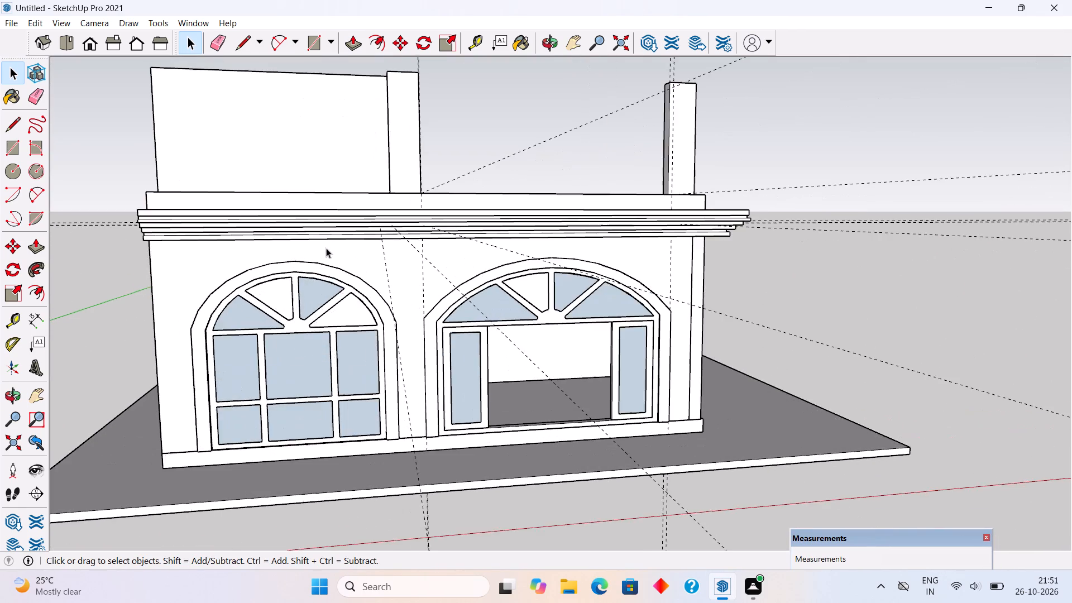
{"action": "middle_click_drag", "start_coordinate": [602, 263], "coordinate": [318, 389]}
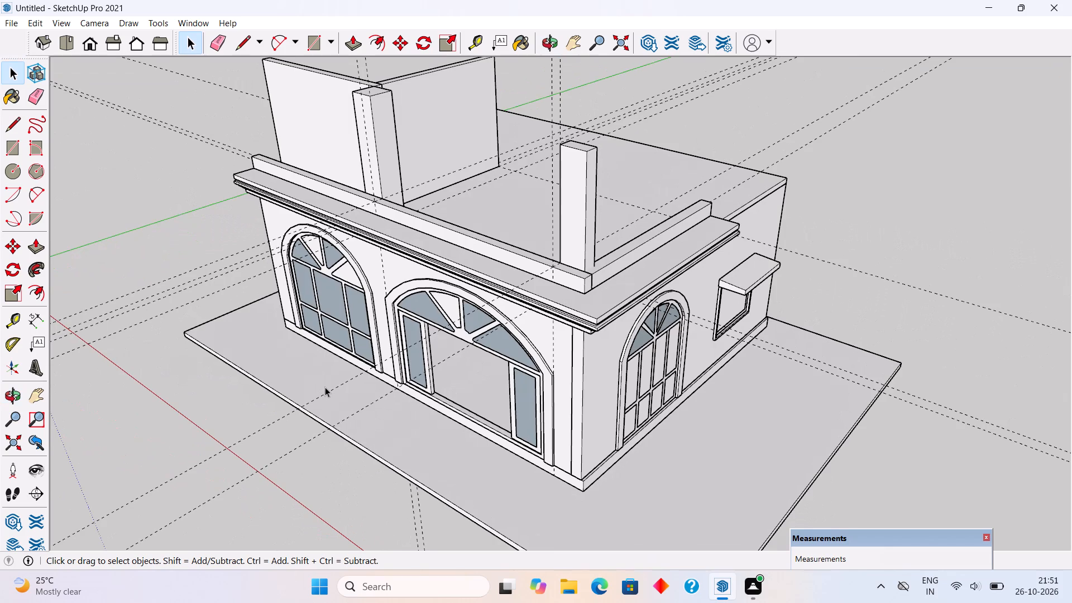
{"action": "scroll", "coordinate": [325, 387], "scroll_direction": "down", "scroll_amount": 8}
{"action": "middle_click_drag", "start_coordinate": [351, 392], "coordinate": [608, 322]}
{"action": "scroll", "coordinate": [392, 408], "scroll_direction": "up", "scroll_amount": 3}
{"action": "middle_click_drag", "start_coordinate": [387, 401], "coordinate": [391, 270]}
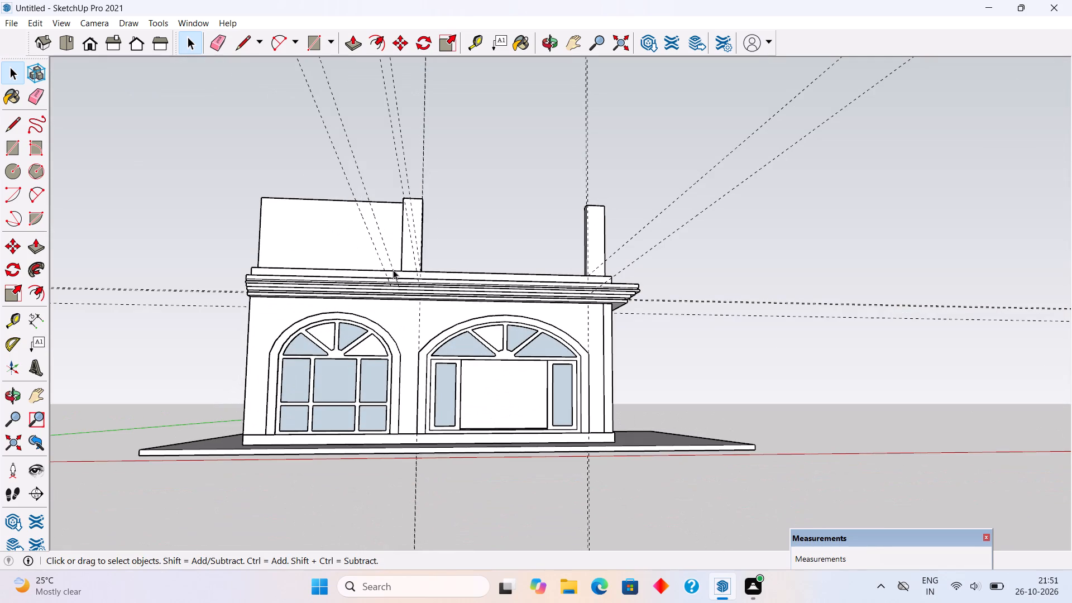
{"action": "middle_click_drag", "start_coordinate": [404, 309], "coordinate": [410, 410]}
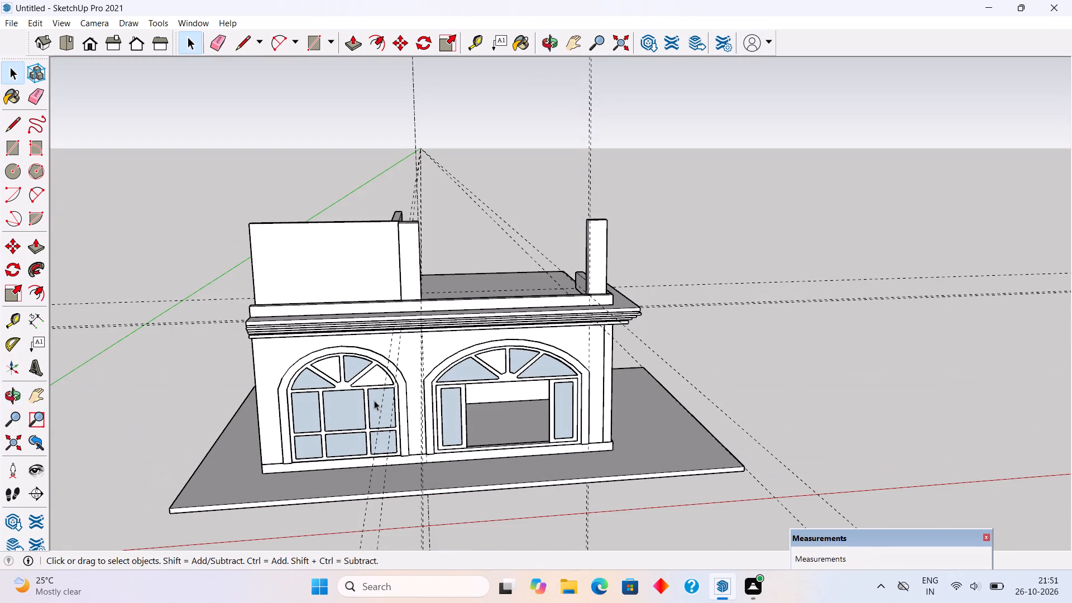
{"action": "middle_click_drag", "start_coordinate": [536, 415], "coordinate": [451, 362]}
{"action": "middle_click_drag", "start_coordinate": [509, 329], "coordinate": [290, 336]}
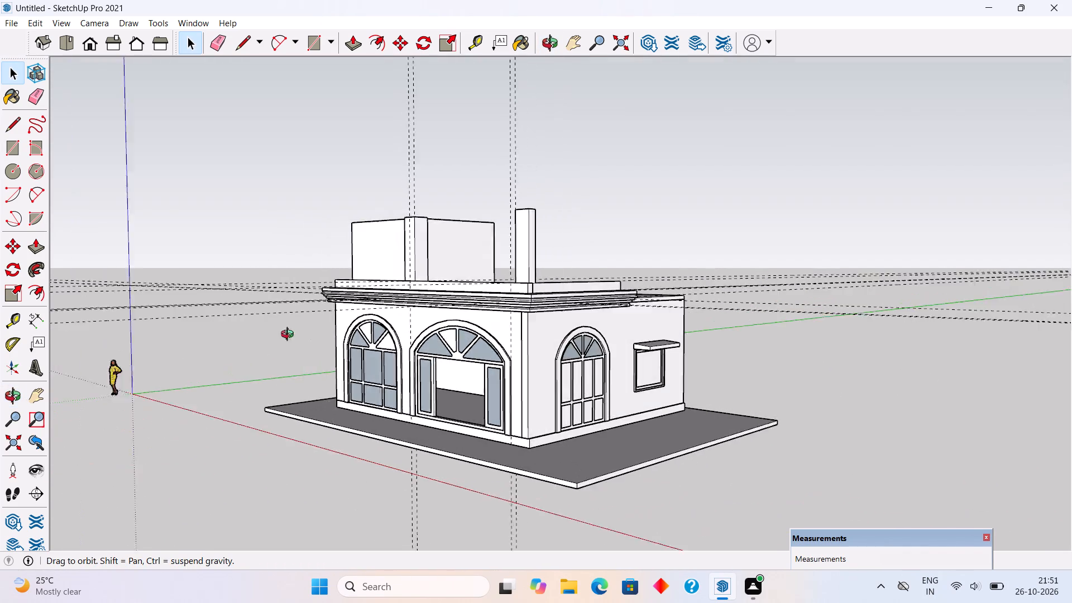
{"action": "middle_click_drag", "start_coordinate": [290, 336], "coordinate": [278, 326]}
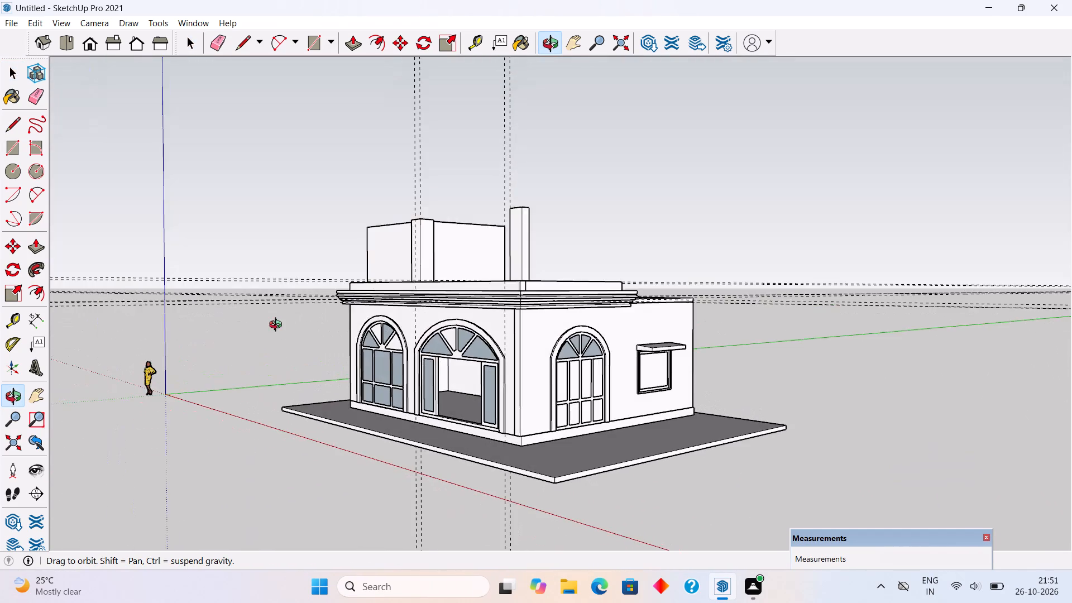
{"action": "middle_click_drag", "start_coordinate": [278, 326], "coordinate": [290, 333]}
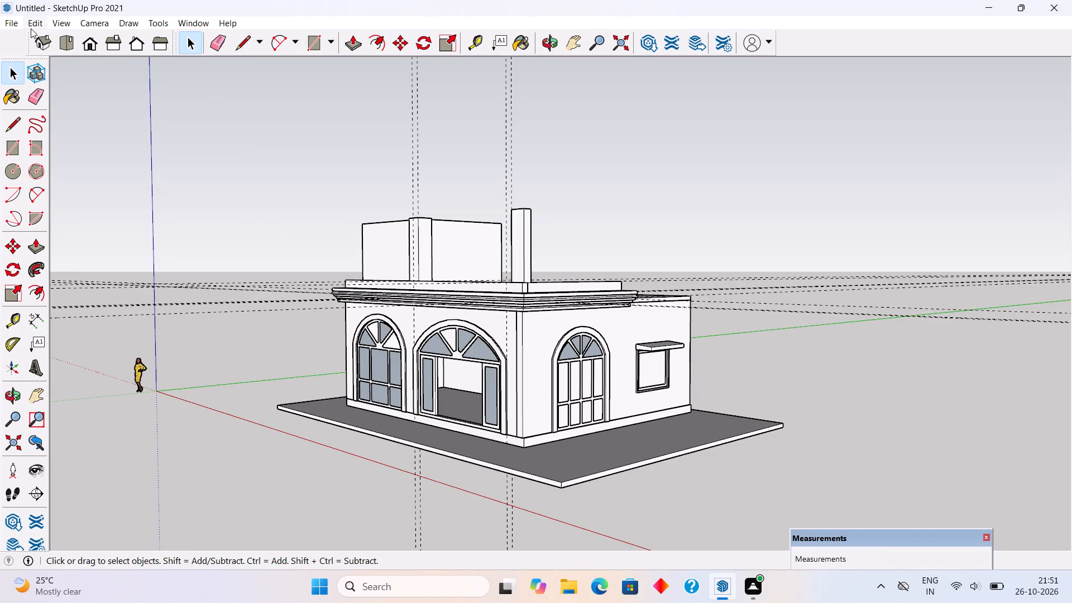
Delete all guides from the model.
{"action": "left_click", "coordinate": [31, 23]}
{"action": "left_click", "coordinate": [78, 149]}
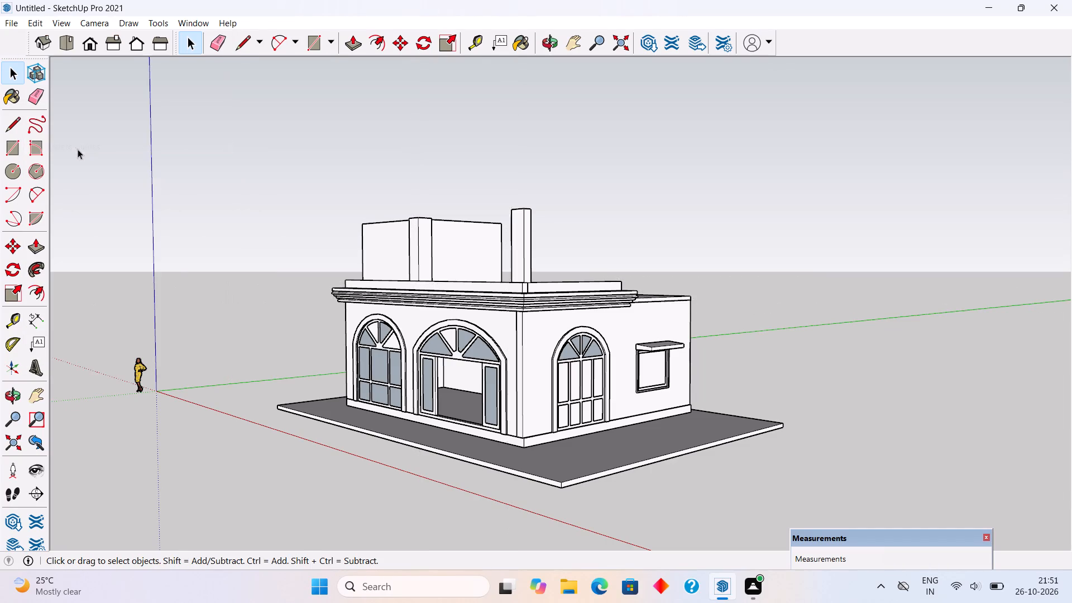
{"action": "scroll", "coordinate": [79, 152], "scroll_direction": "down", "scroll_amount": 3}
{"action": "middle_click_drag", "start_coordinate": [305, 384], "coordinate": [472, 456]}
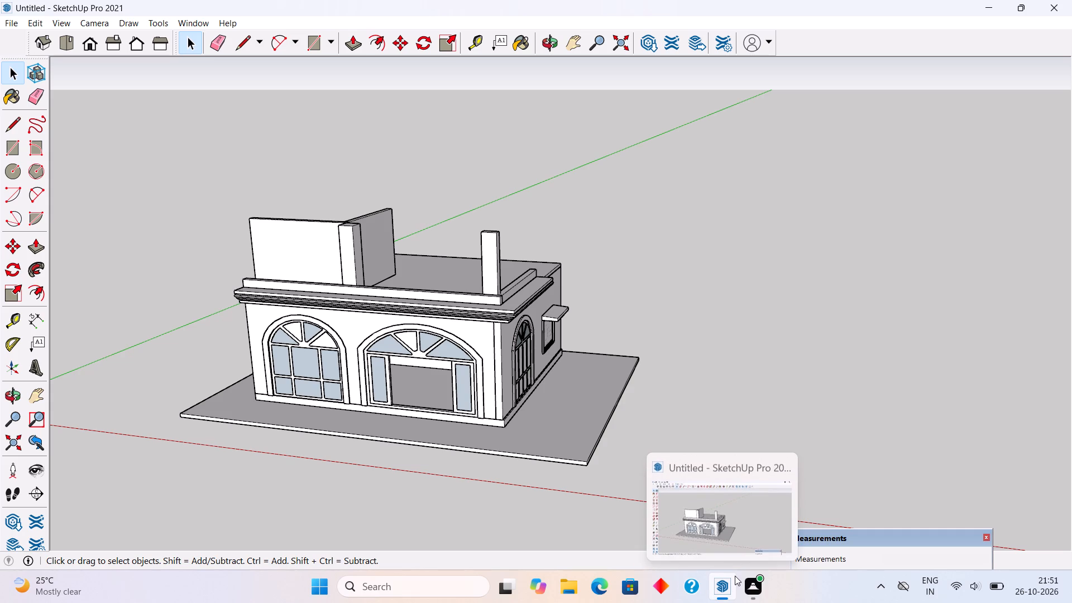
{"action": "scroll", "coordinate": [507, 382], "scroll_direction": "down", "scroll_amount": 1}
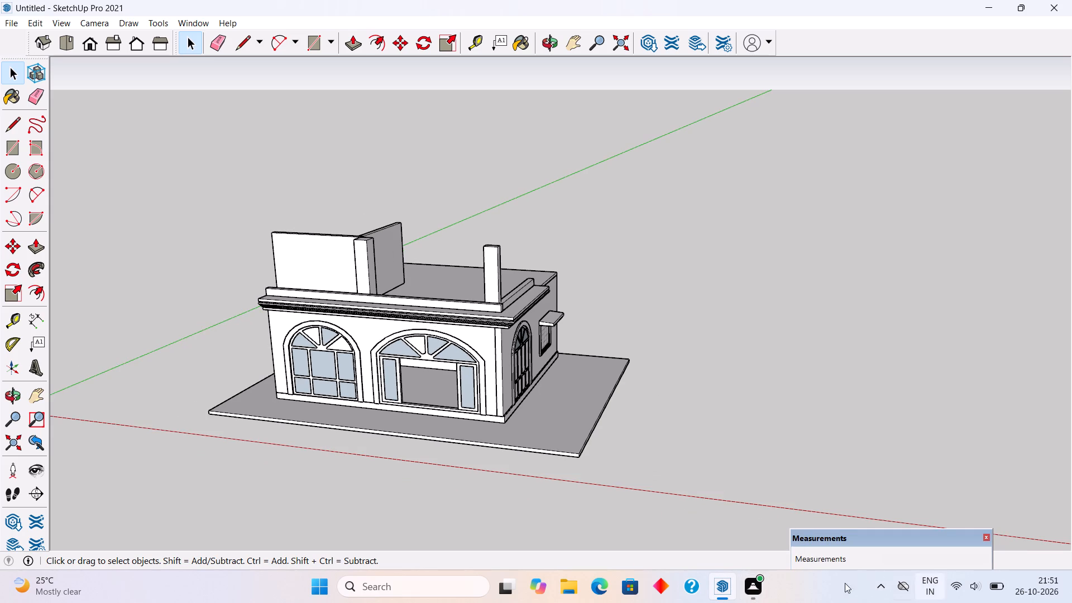
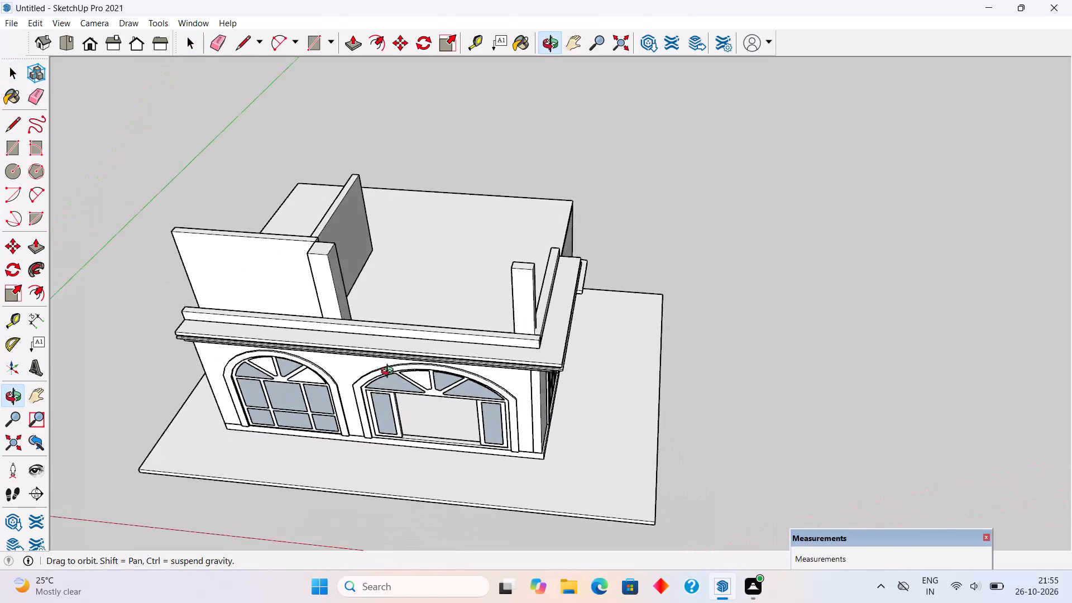
Place a guide on the roof 14' in from its rear edge, and a second guide 9" from it toward that edge.
{"action": "middle_click_drag", "start_coordinate": [656, 196], "coordinate": [317, 274]}
{"action": "scroll", "coordinate": [728, 238], "scroll_direction": "up", "scroll_amount": 4}
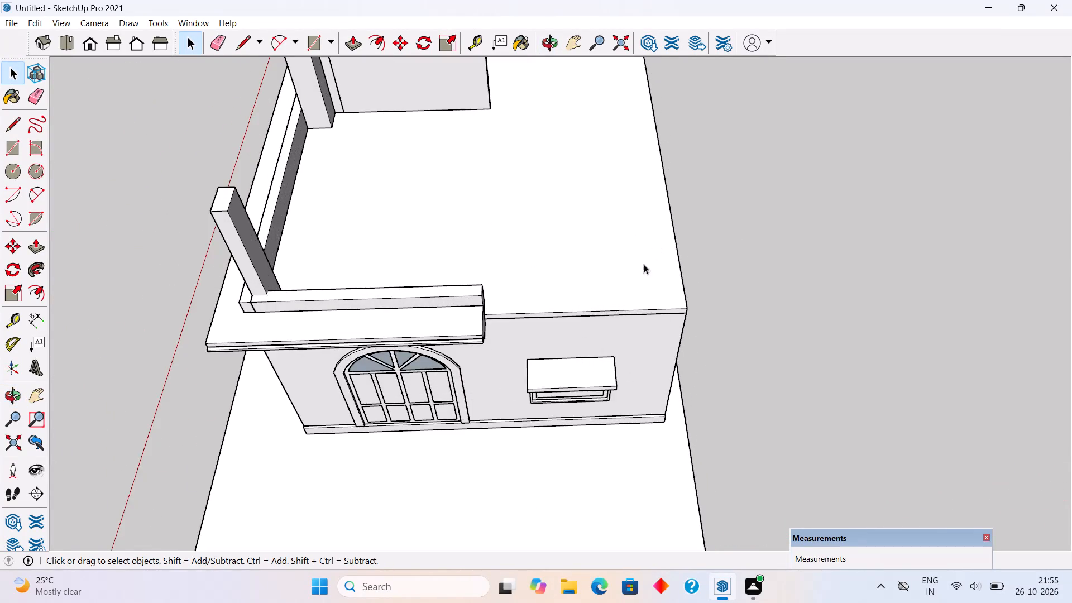
{"action": "middle_click_drag", "start_coordinate": [578, 281], "coordinate": [415, 279]}
{"action": "scroll", "coordinate": [635, 289], "scroll_direction": "up", "scroll_amount": 3}
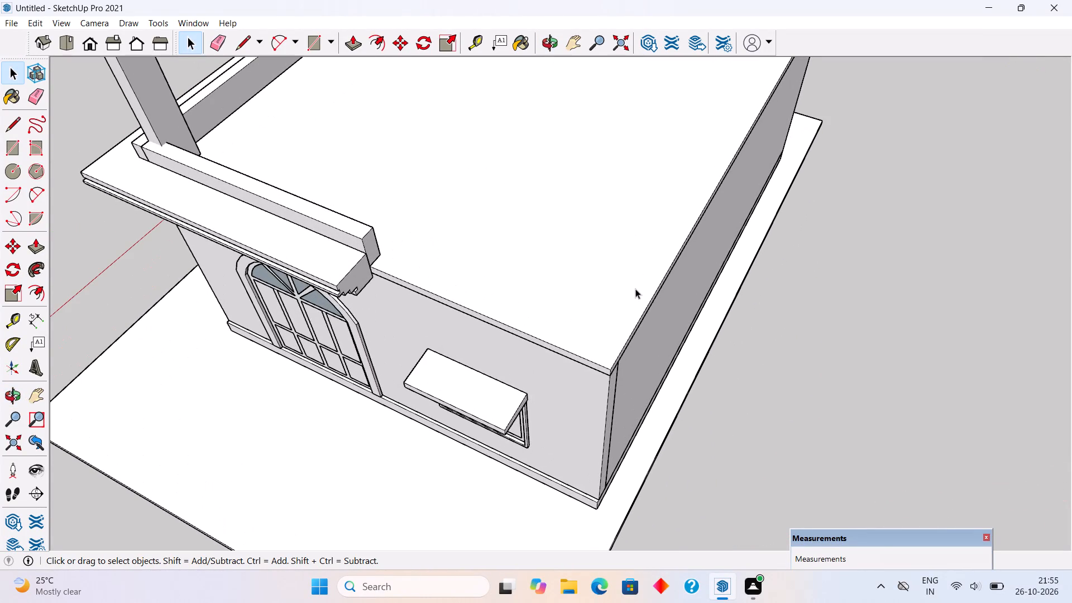
{"action": "key", "text": "t"}
{"action": "left_click", "coordinate": [653, 302]}
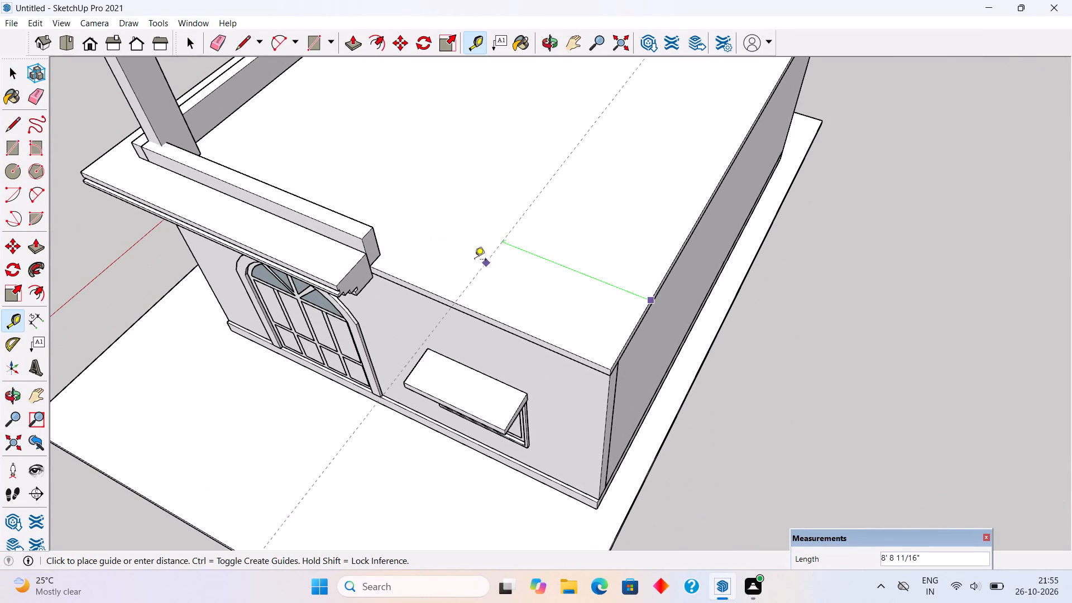
{"action": "left_click", "coordinate": [381, 254]}
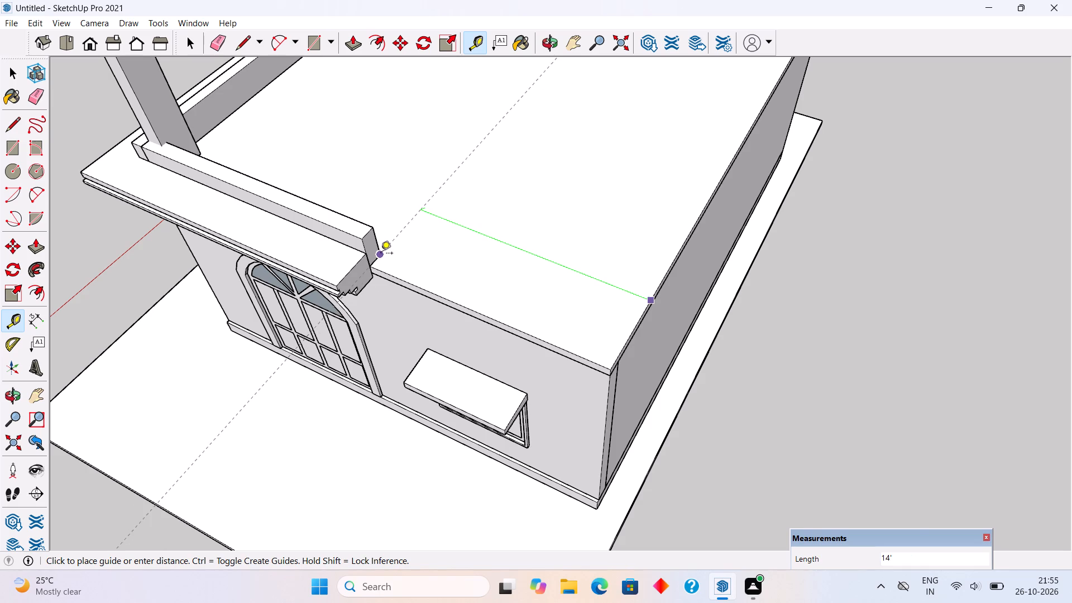
{"action": "left_click", "coordinate": [412, 217]}
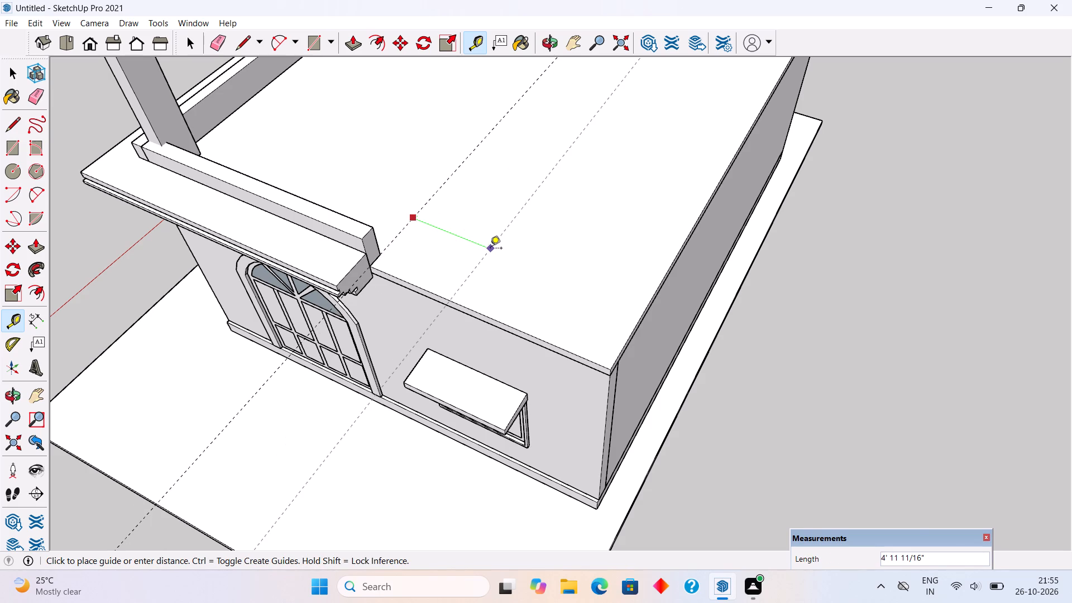
{"action": "key", "text": "9"}
{"action": "key", "text": "shift+quotedbl"}
{"action": "key", "text": "Return"}
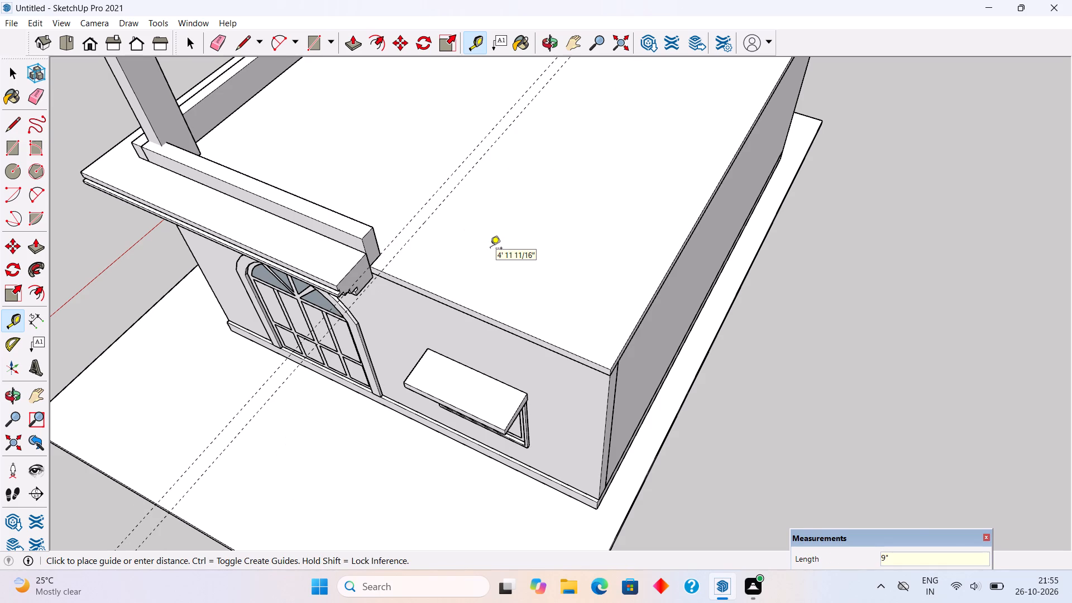
Place a guide on the roof 9" in from the side edge above the small shaded window.
{"action": "left_click", "coordinate": [495, 320]}
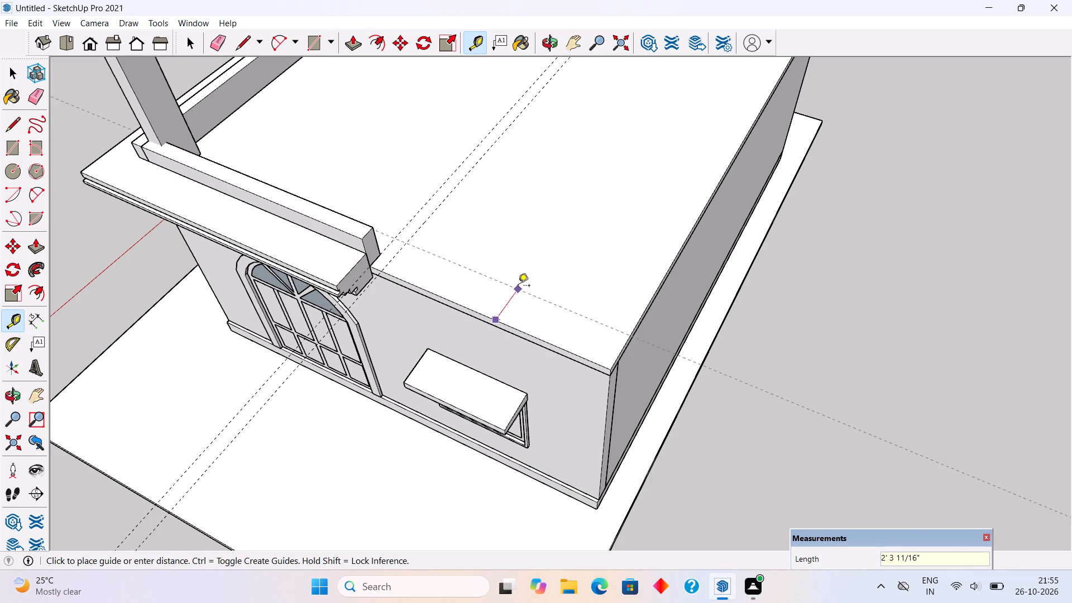
{"action": "key", "text": "9"}
{"action": "key", "text": "shift+quotedbl"}
{"action": "key", "text": "Return"}
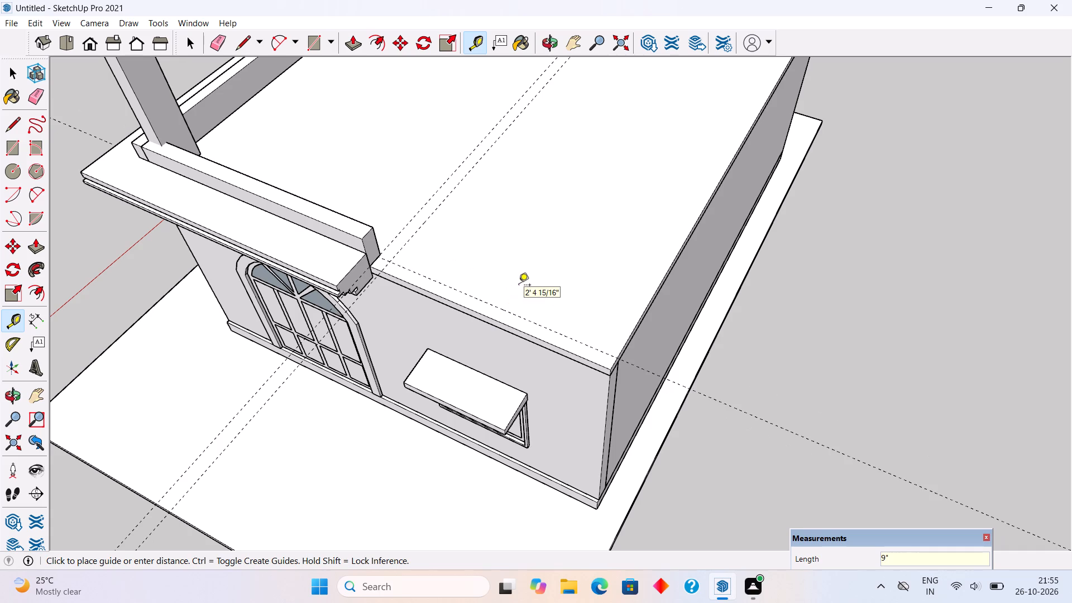
{"action": "key", "text": "space"}
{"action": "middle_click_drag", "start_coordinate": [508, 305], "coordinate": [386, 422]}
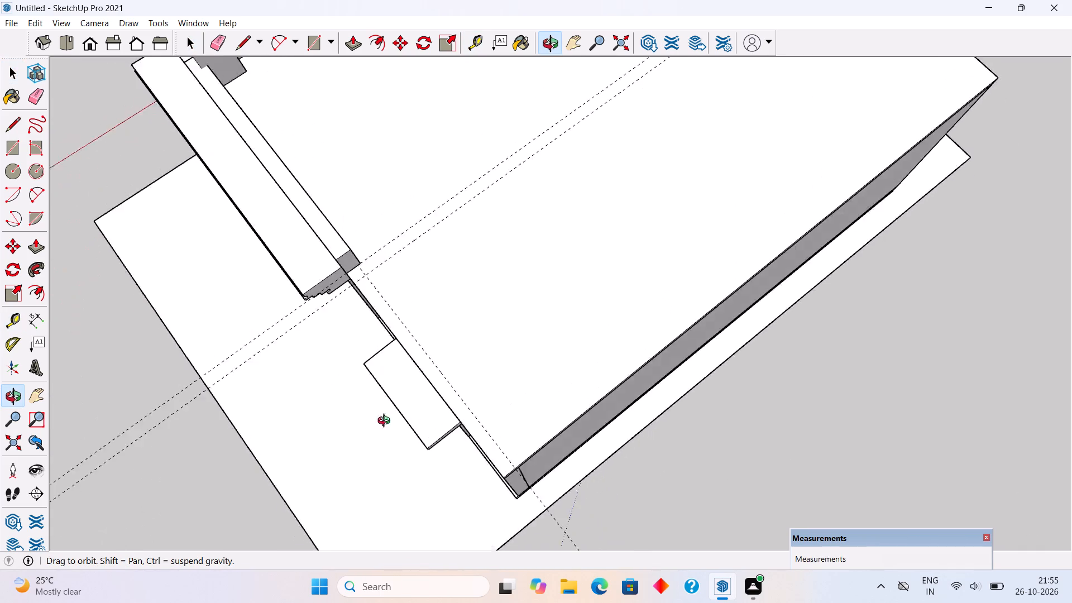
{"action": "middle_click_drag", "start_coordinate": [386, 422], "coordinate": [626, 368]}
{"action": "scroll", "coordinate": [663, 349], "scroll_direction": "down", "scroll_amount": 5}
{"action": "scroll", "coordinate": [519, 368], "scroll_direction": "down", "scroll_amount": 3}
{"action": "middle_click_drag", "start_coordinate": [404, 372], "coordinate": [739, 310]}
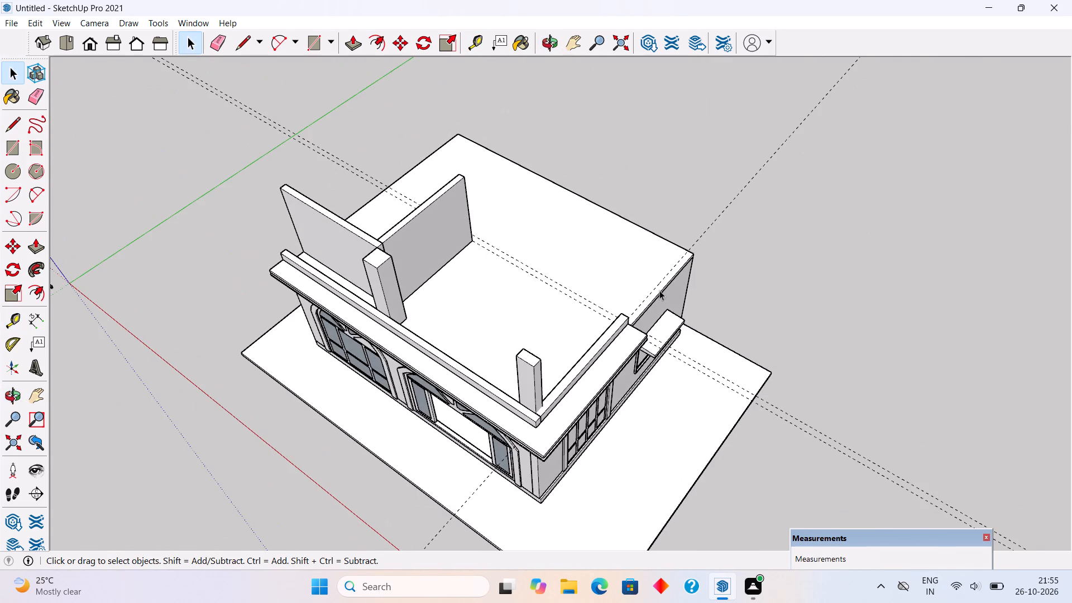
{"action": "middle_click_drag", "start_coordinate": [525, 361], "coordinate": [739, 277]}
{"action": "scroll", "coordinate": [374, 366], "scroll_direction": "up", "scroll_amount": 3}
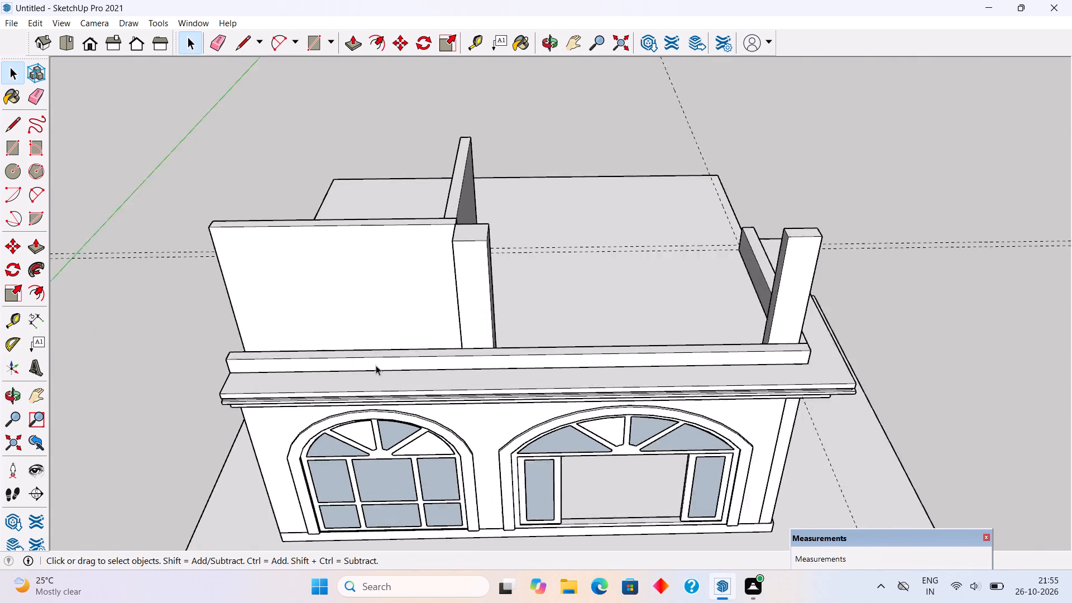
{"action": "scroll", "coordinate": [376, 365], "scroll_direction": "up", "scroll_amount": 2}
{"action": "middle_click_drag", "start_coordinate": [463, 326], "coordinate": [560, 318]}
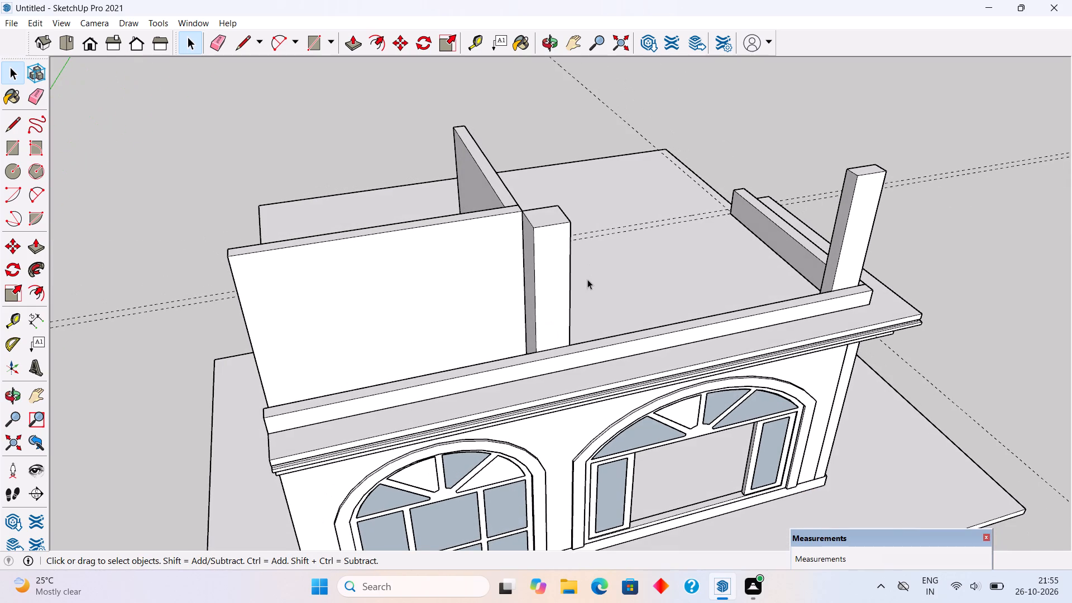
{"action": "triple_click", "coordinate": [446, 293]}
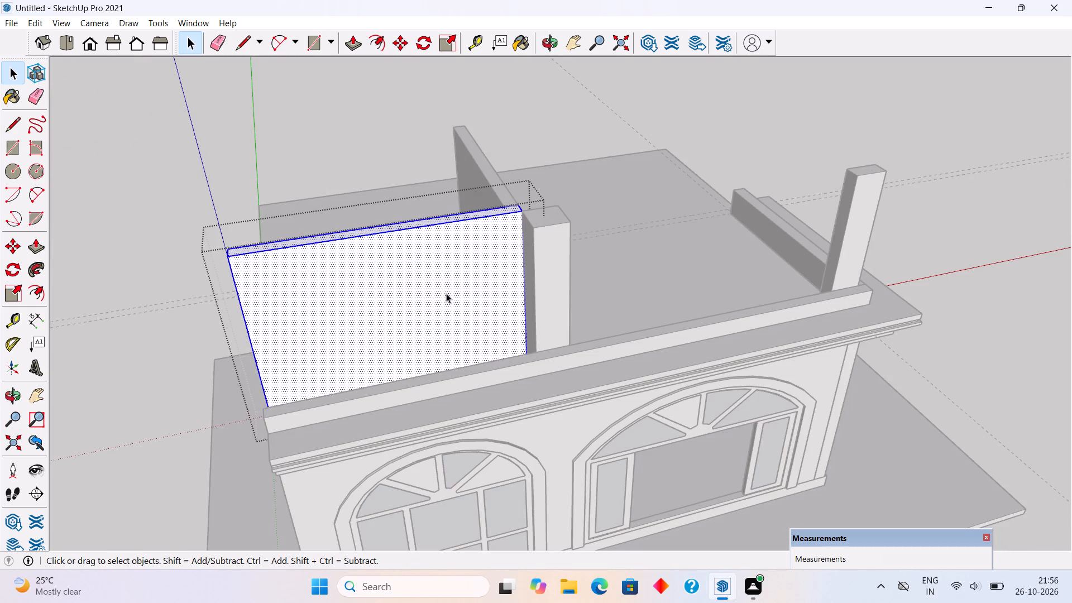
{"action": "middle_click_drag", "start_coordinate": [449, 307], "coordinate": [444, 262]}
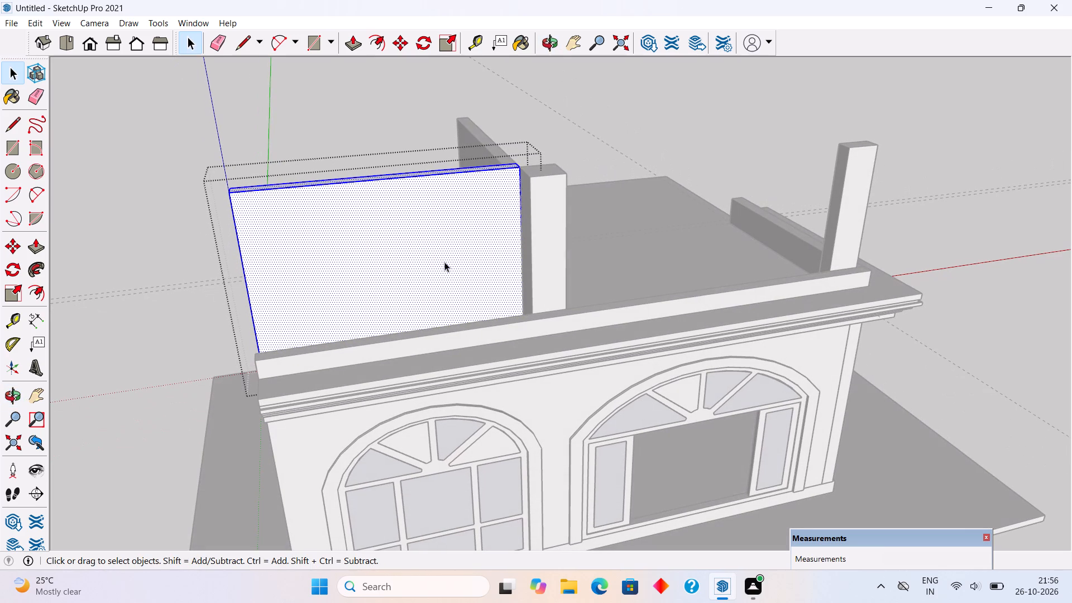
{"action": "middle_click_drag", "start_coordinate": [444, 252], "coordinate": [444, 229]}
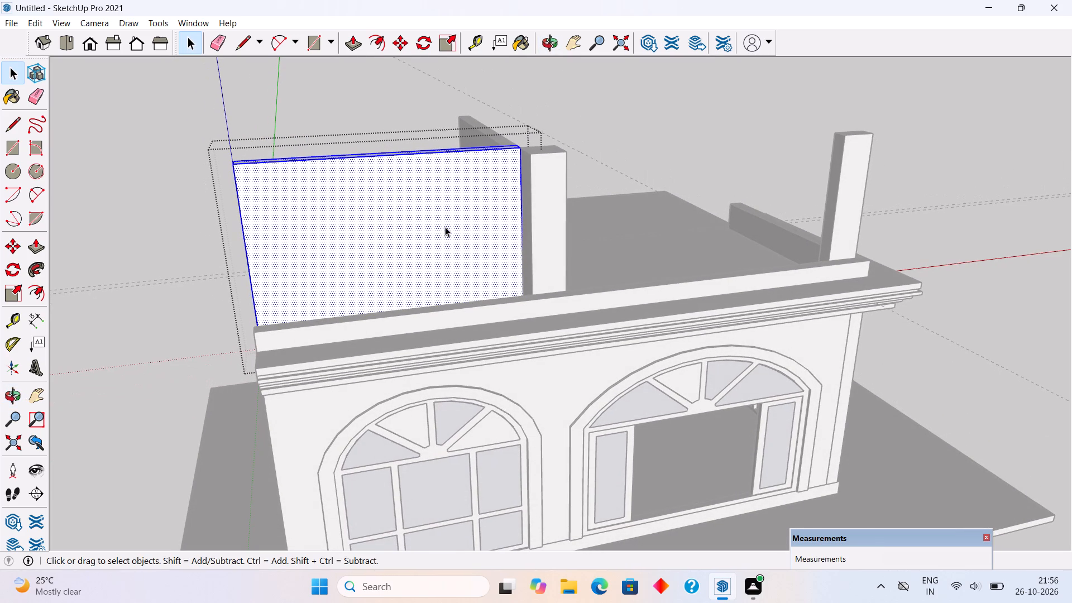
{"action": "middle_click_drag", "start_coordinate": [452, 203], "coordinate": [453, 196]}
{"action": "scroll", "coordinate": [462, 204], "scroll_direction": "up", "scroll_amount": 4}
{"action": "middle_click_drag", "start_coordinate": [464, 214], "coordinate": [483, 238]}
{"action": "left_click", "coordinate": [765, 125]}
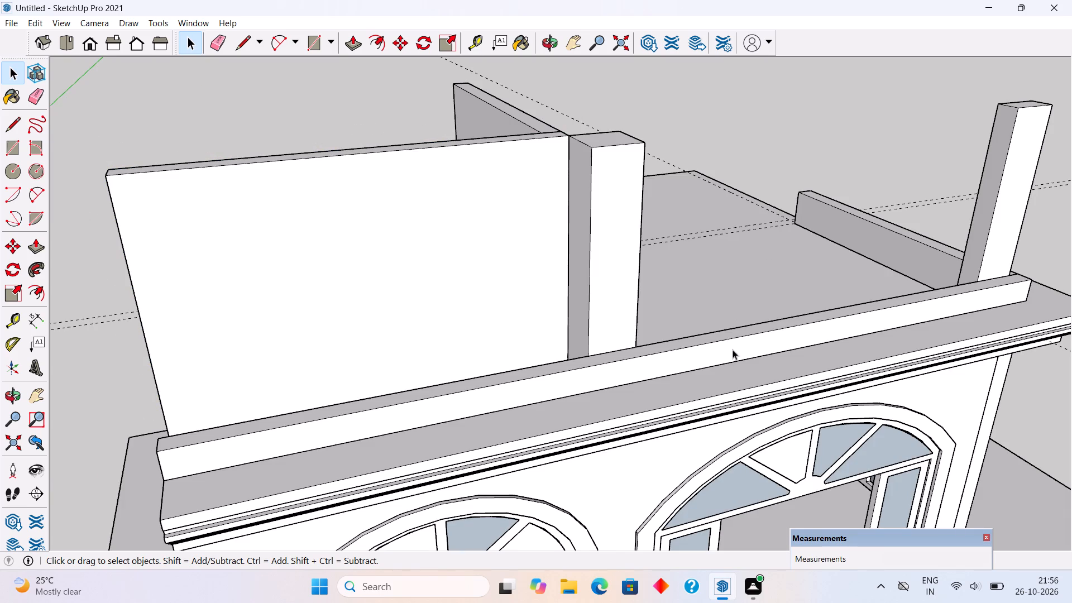
Hide the low parapet running along the front edge of the roof.
{"action": "left_click", "coordinate": [733, 350]}
{"action": "right_click", "coordinate": [733, 350]}
{"action": "left_click", "coordinate": [768, 144]}
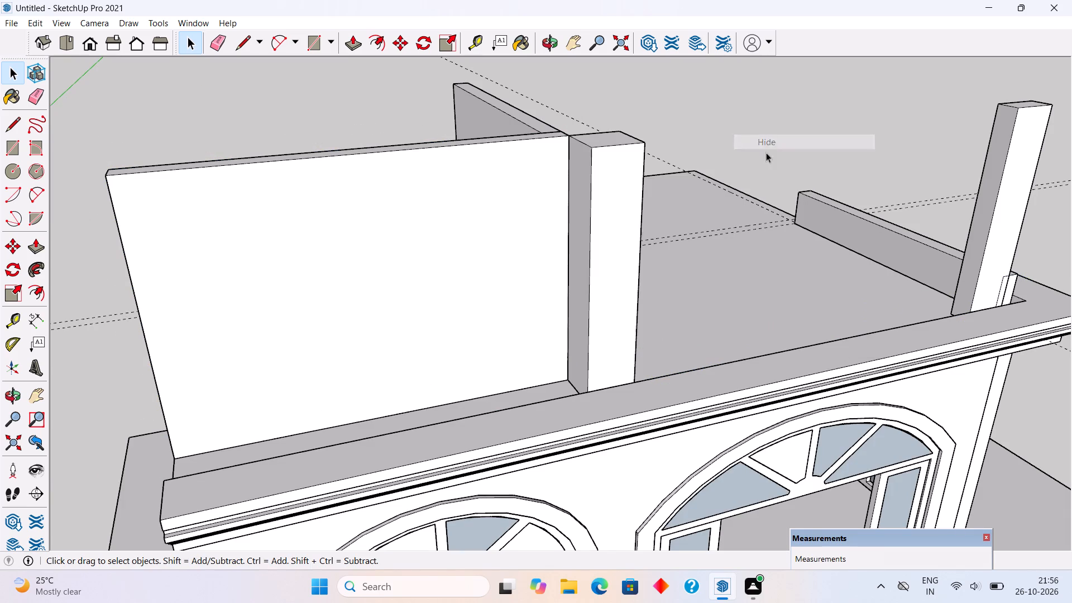
Place a vertical guide at the middle of the upper-floor front wall.
{"action": "scroll", "coordinate": [542, 333], "scroll_direction": "down", "scroll_amount": 3}
{"action": "middle_click_drag", "start_coordinate": [543, 290], "coordinate": [543, 253]}
{"action": "scroll", "coordinate": [246, 286], "scroll_direction": "up", "scroll_amount": 1}
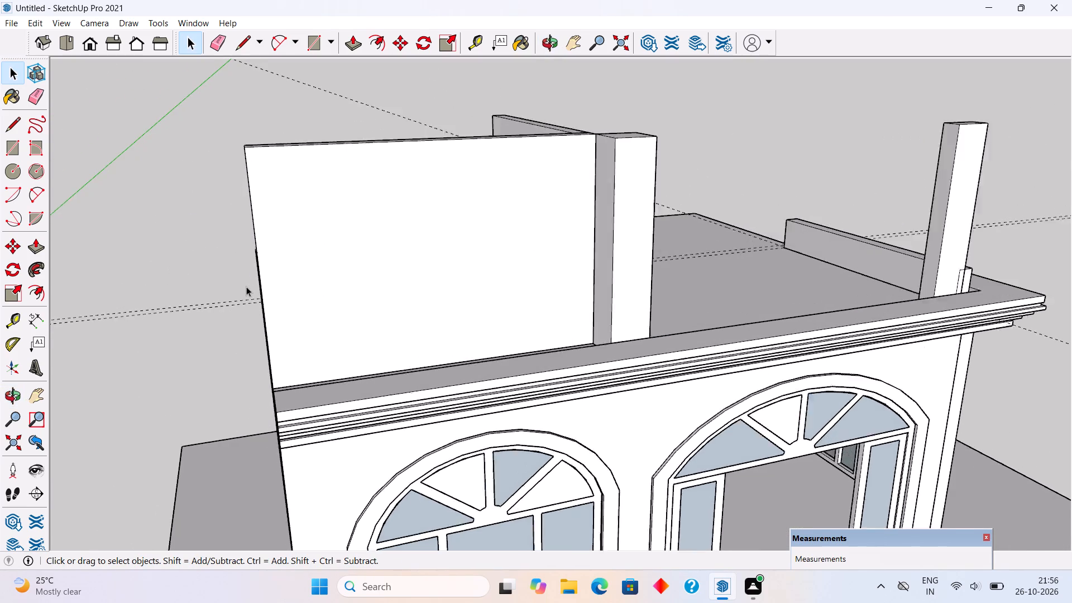
{"action": "scroll", "coordinate": [246, 286], "scroll_direction": "up", "scroll_amount": 2}
{"action": "scroll", "coordinate": [246, 286], "scroll_direction": "down", "scroll_amount": 2}
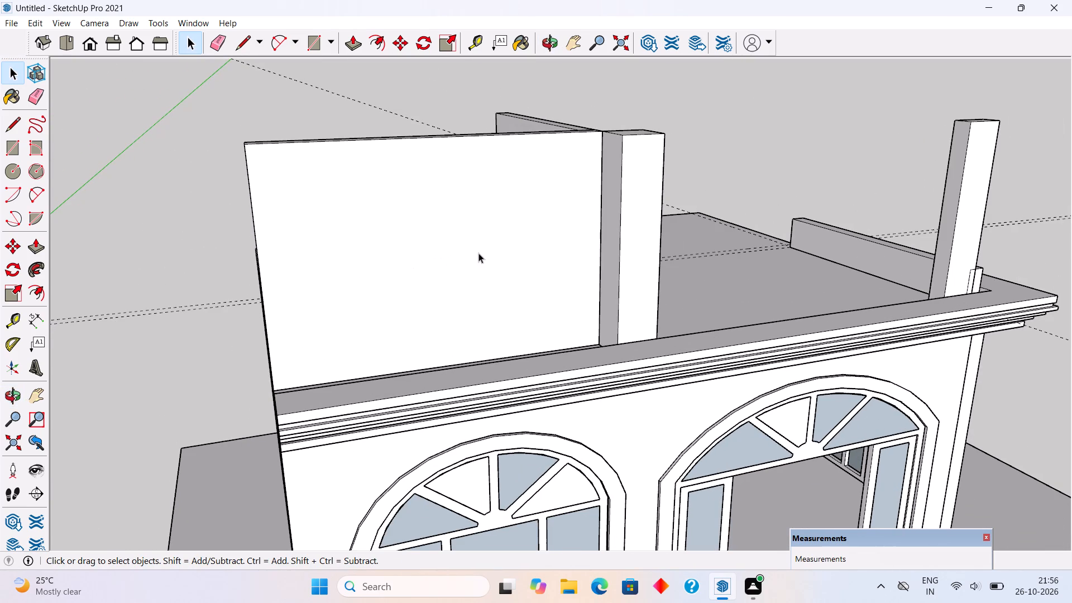
{"action": "key", "text": "t"}
{"action": "left_click", "coordinate": [603, 221]}
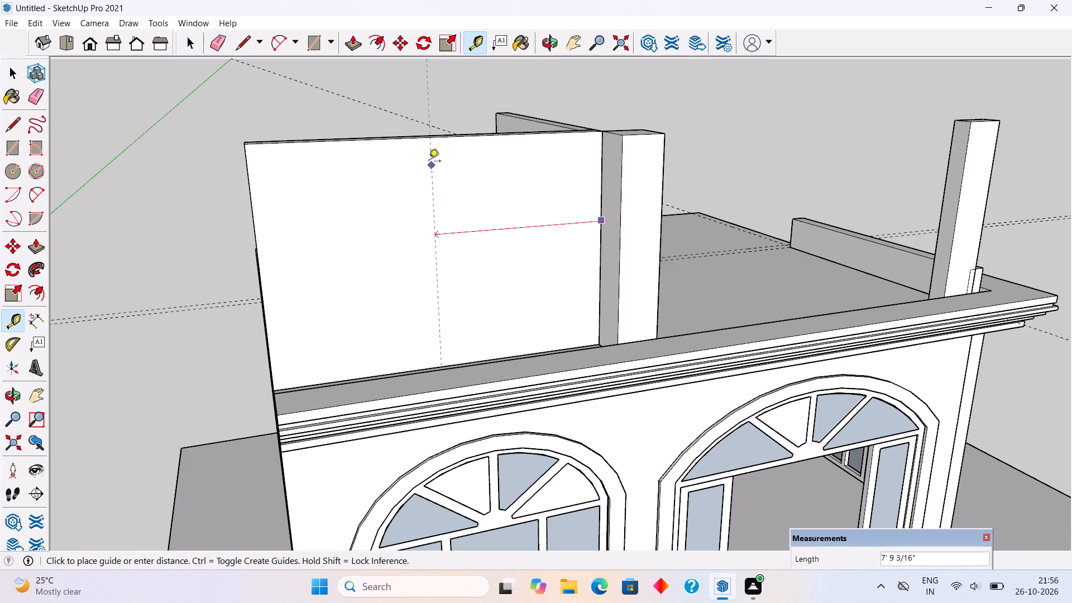
{"action": "left_click", "coordinate": [433, 138]}
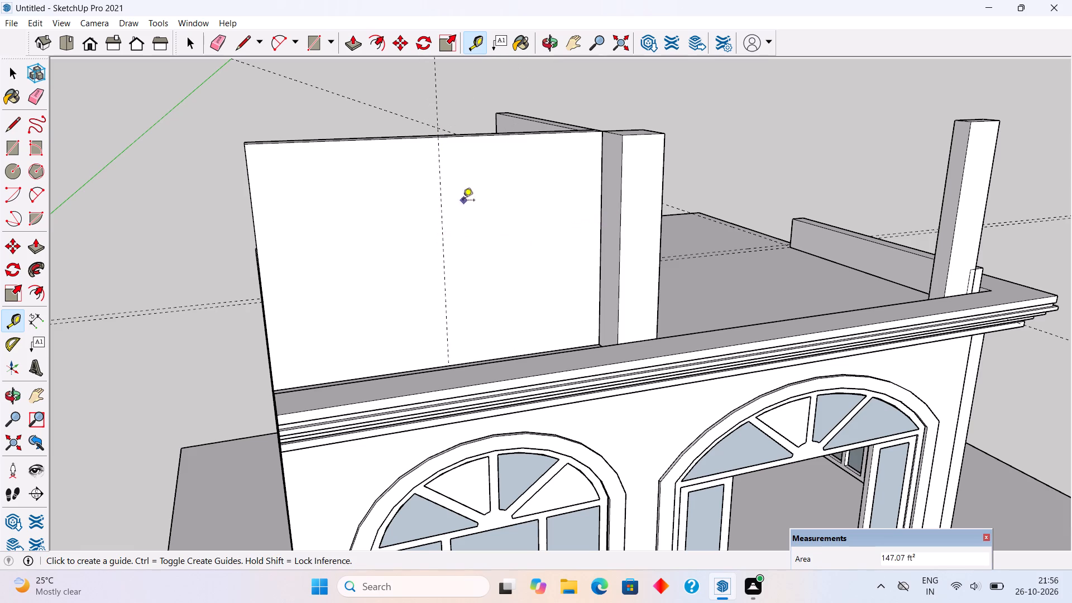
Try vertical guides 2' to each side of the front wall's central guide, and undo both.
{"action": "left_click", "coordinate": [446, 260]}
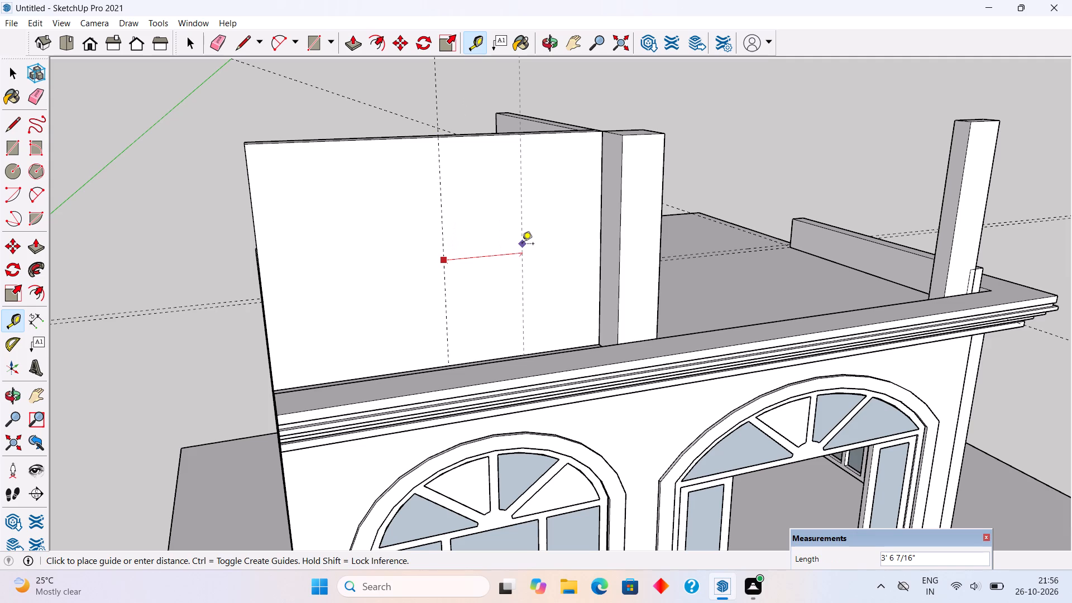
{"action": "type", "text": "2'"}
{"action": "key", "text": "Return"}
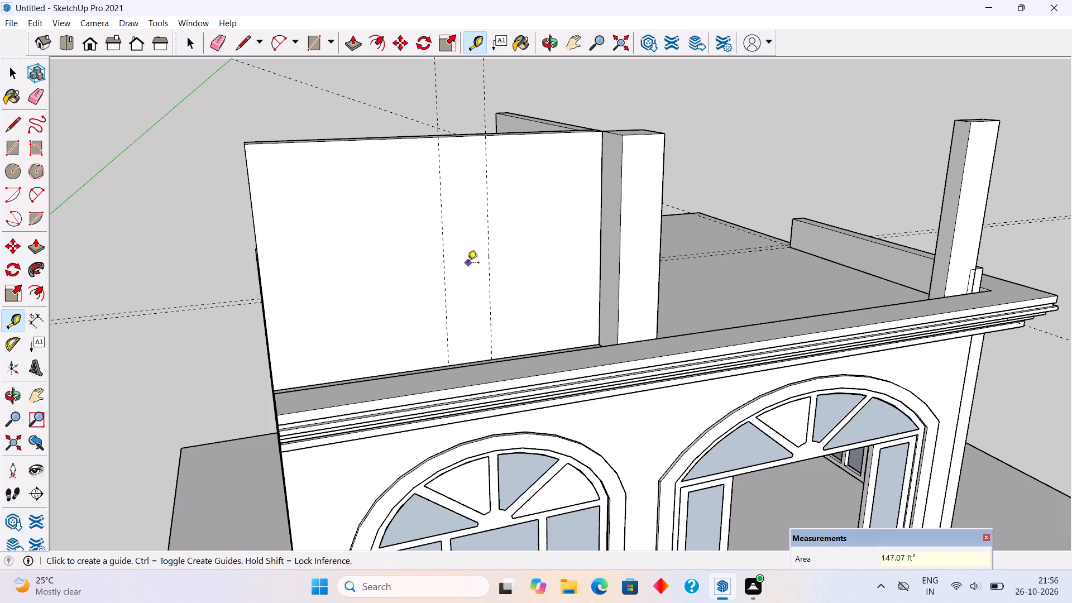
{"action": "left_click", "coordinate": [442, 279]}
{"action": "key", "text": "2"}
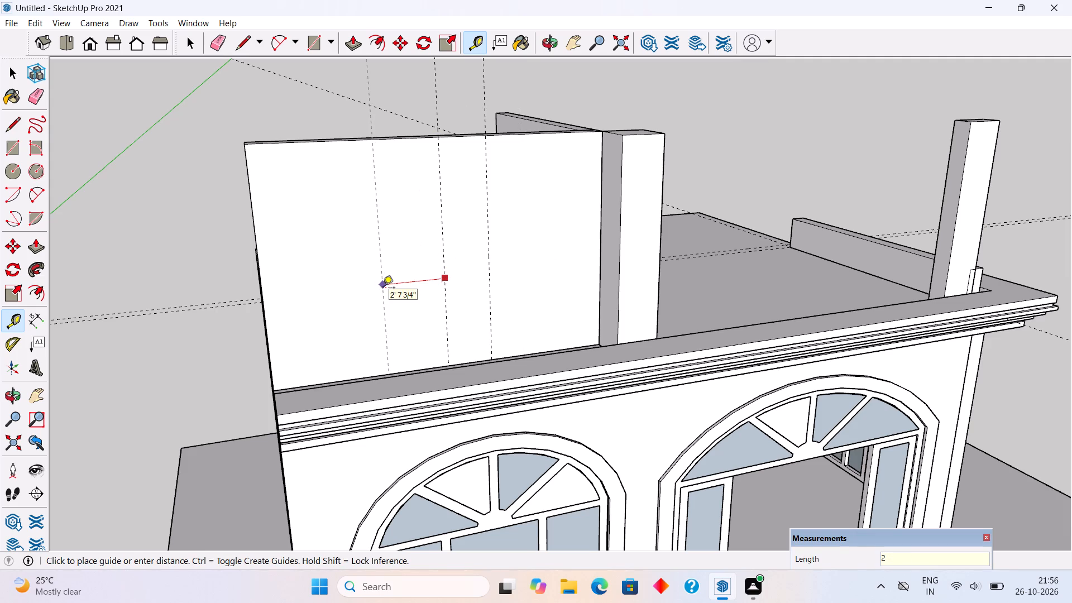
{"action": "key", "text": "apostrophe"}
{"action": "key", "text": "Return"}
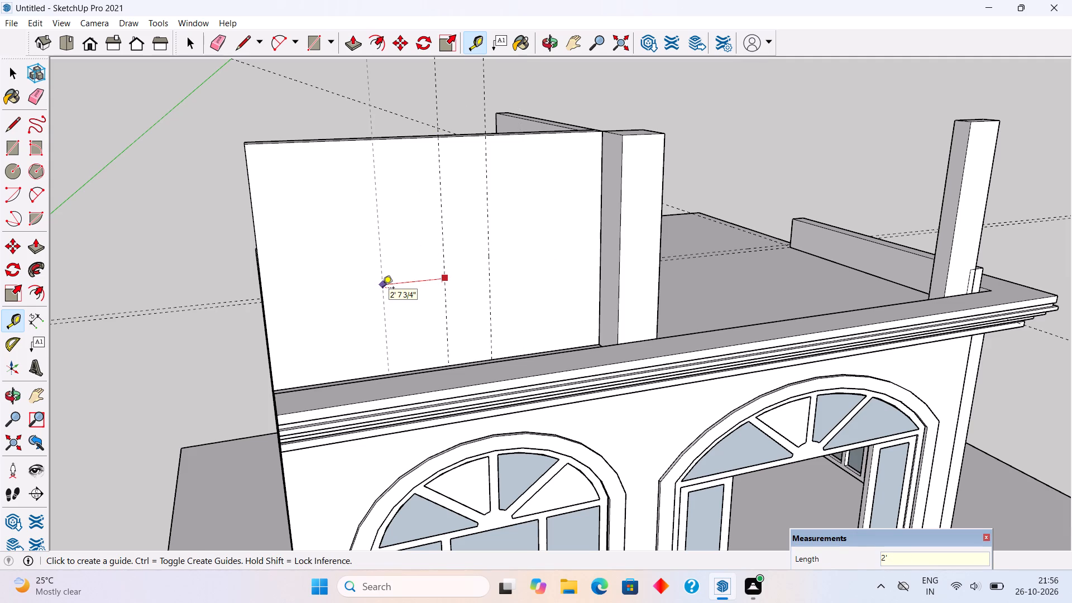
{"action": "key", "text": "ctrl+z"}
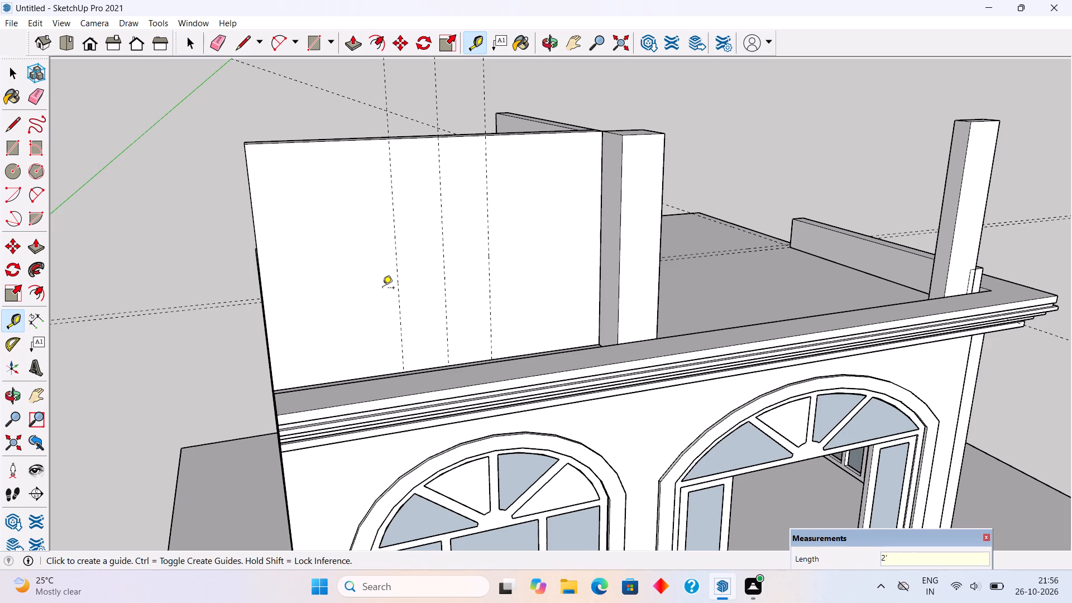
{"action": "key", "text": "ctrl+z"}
Place vertical guides 2.5' to each side of the front wall's central guide.
{"action": "left_click", "coordinate": [440, 245]}
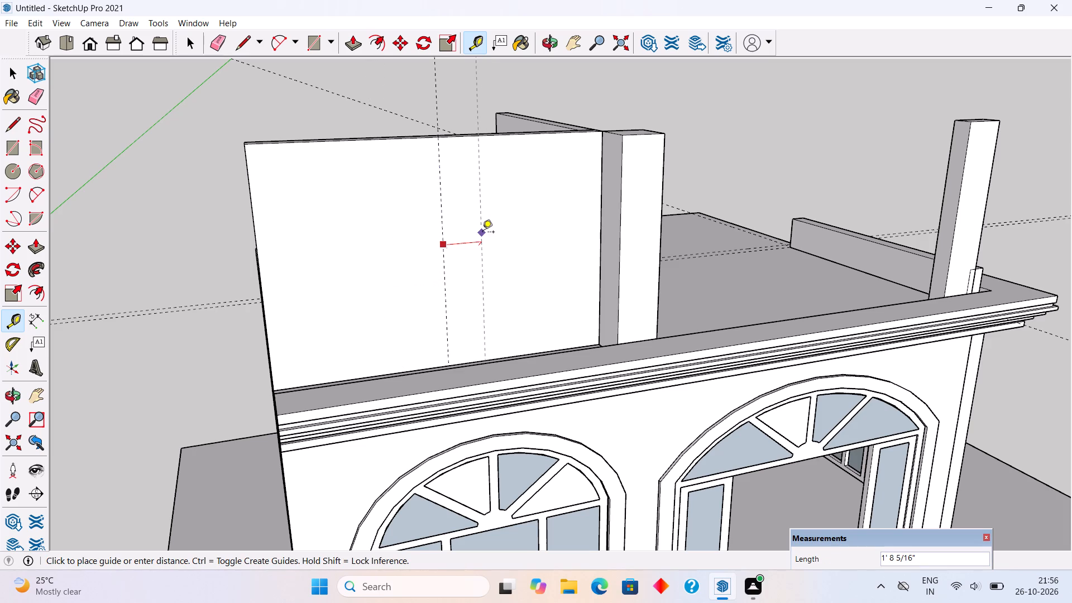
{"action": "type", "text": "2.5'"}
{"action": "key", "text": "Return"}
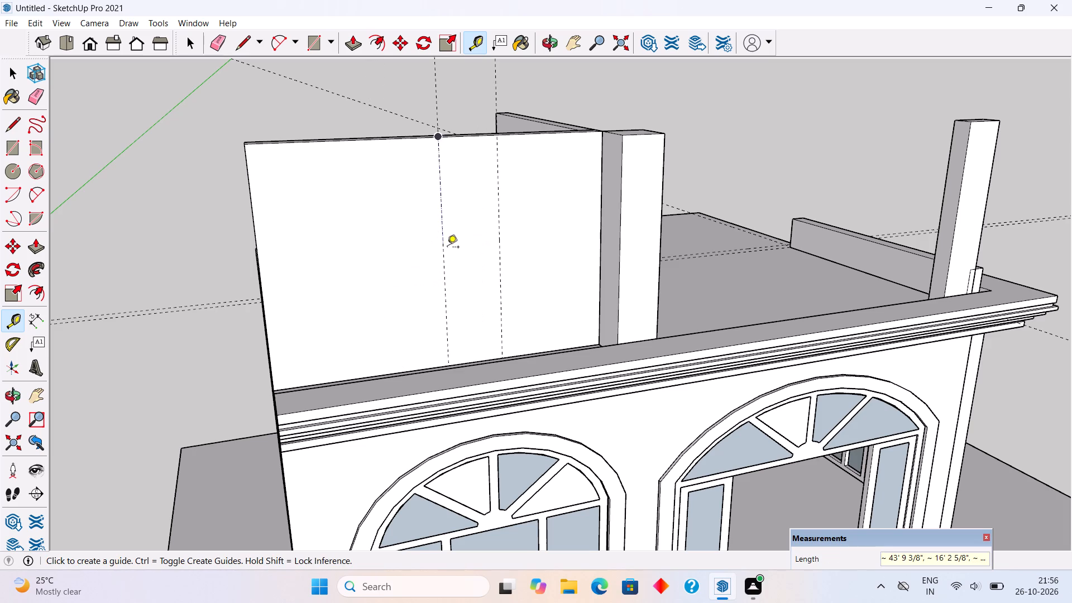
{"action": "left_click", "coordinate": [444, 260]}
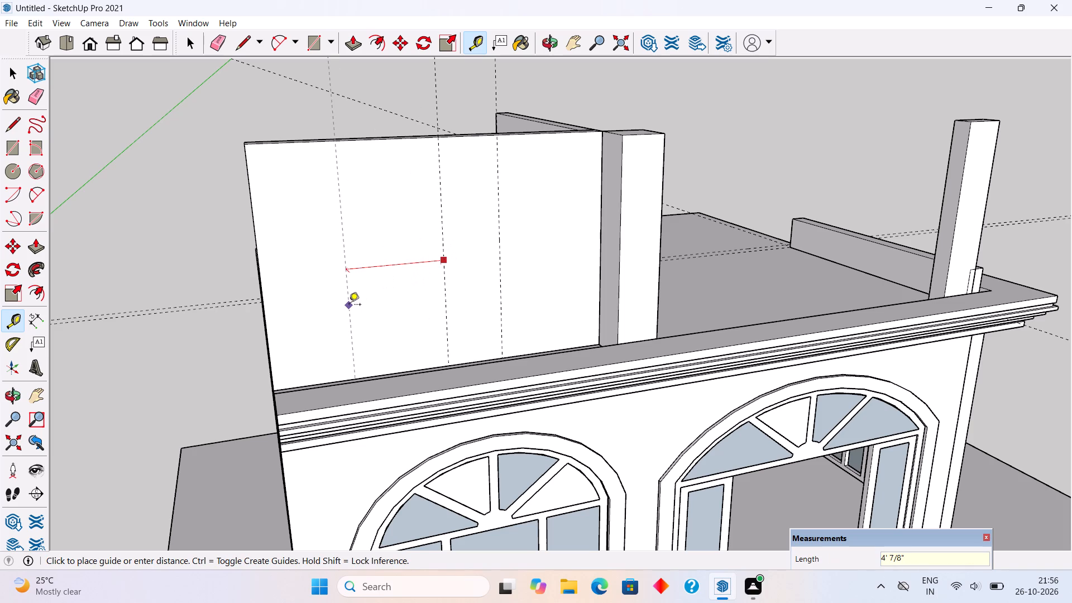
{"action": "type", "text": "2.5'"}
{"action": "key", "text": "Return"}
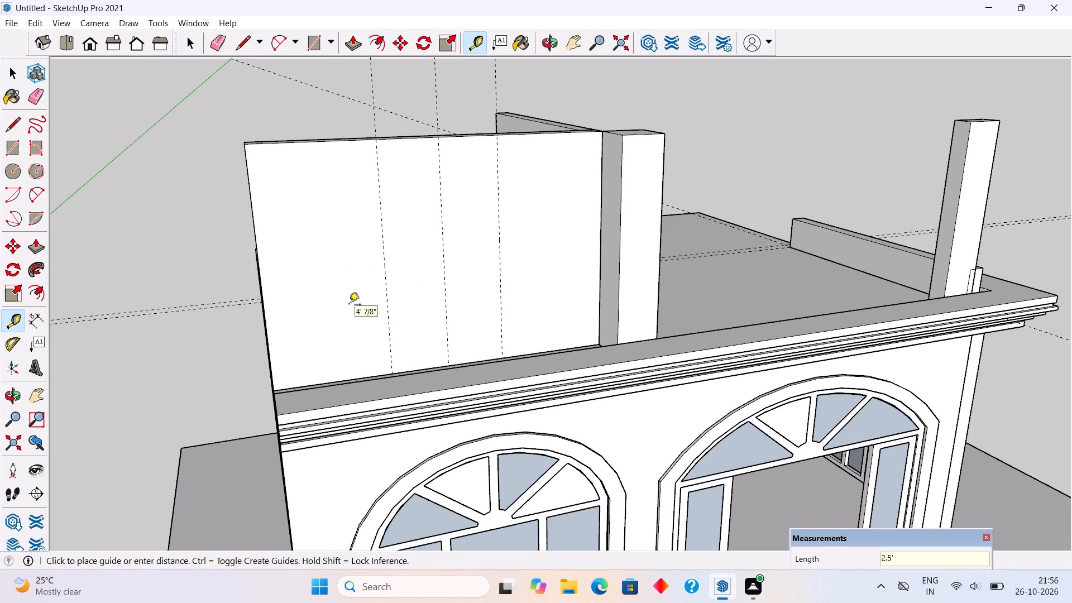
Place a horizontal guide 3' above the base of the upper-floor front wall.
{"action": "scroll", "coordinate": [349, 305], "scroll_direction": "up", "scroll_amount": 3}
{"action": "middle_click_drag", "start_coordinate": [447, 365], "coordinate": [468, 399]}
{"action": "scroll", "coordinate": [478, 433], "scroll_direction": "up", "scroll_amount": 2}
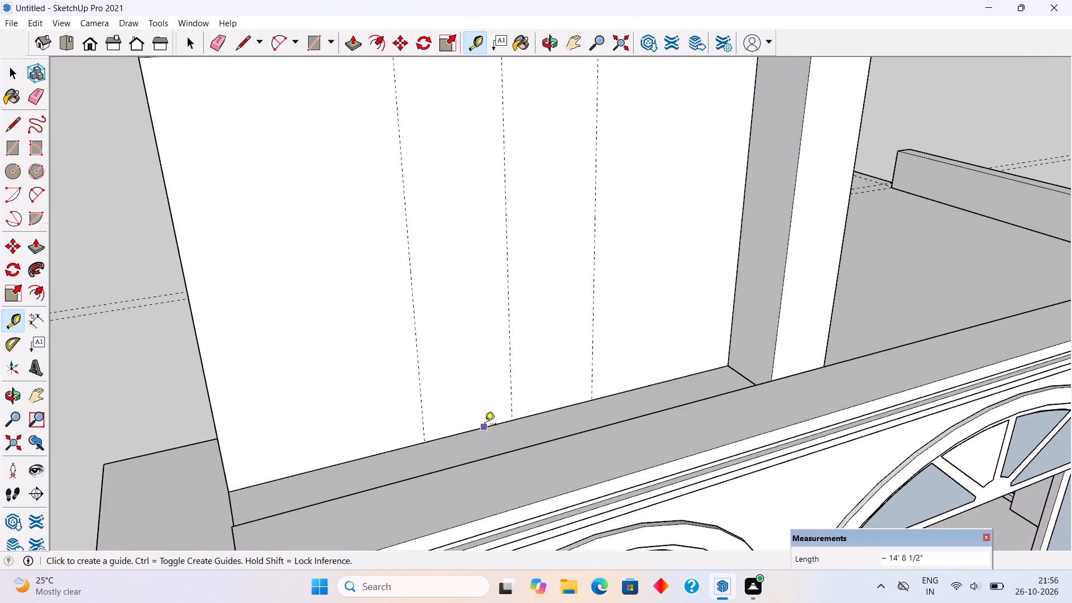
{"action": "left_click", "coordinate": [485, 425]}
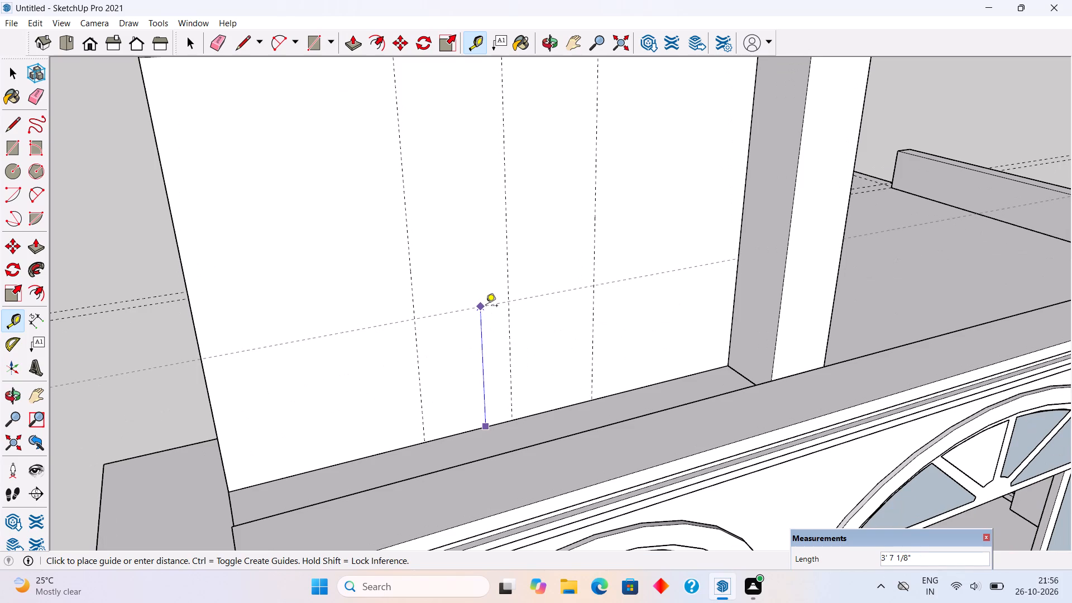
{"action": "type", "text": "3'"}
{"action": "key", "text": "Return"}
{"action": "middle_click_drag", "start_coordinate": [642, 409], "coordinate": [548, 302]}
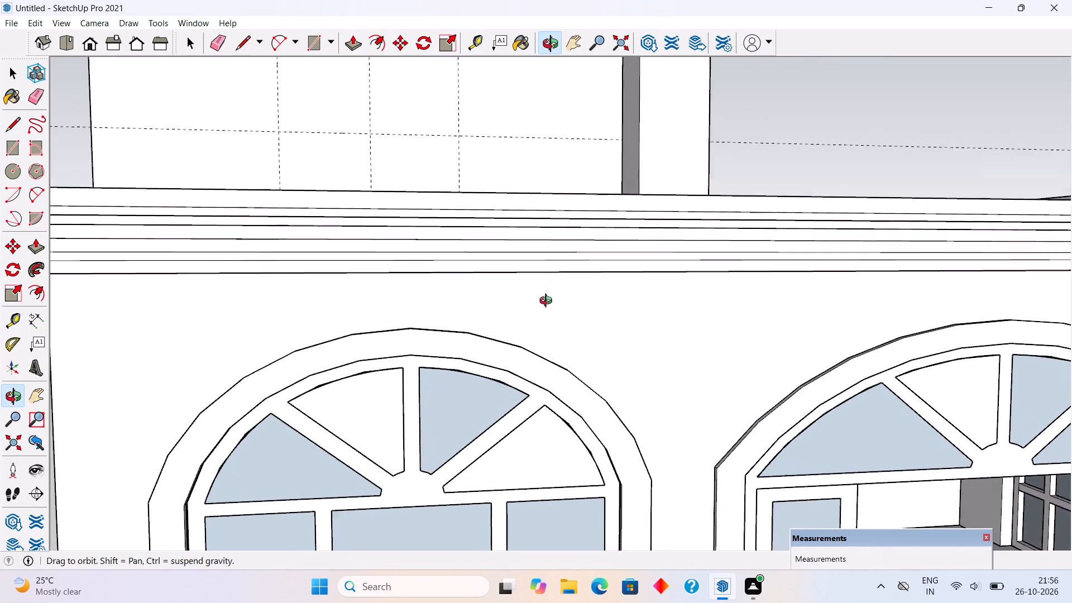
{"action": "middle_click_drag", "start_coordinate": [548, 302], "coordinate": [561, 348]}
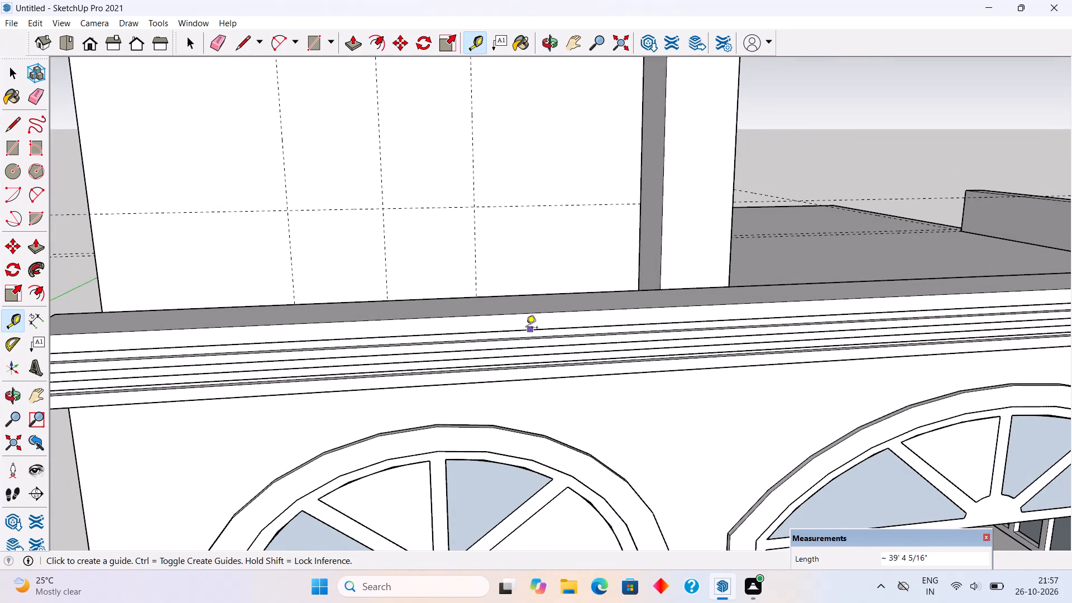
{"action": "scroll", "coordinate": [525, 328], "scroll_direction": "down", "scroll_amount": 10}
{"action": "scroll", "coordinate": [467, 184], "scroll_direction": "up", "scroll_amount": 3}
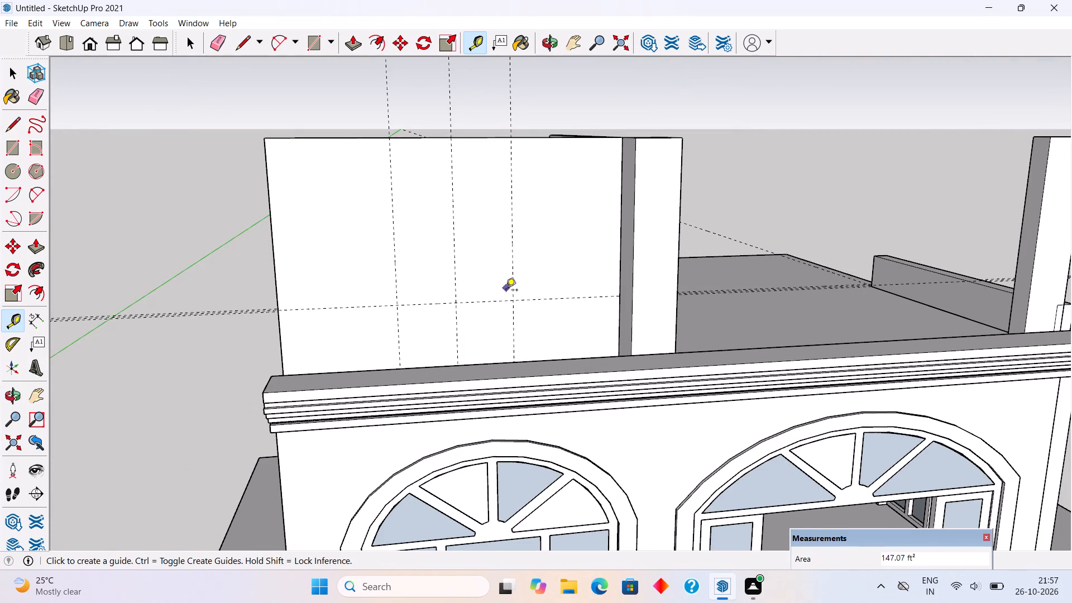
Place a horizontal guide 6' above the lower horizontal guide on the upper-floor front wall.
{"action": "left_click", "coordinate": [489, 303]}
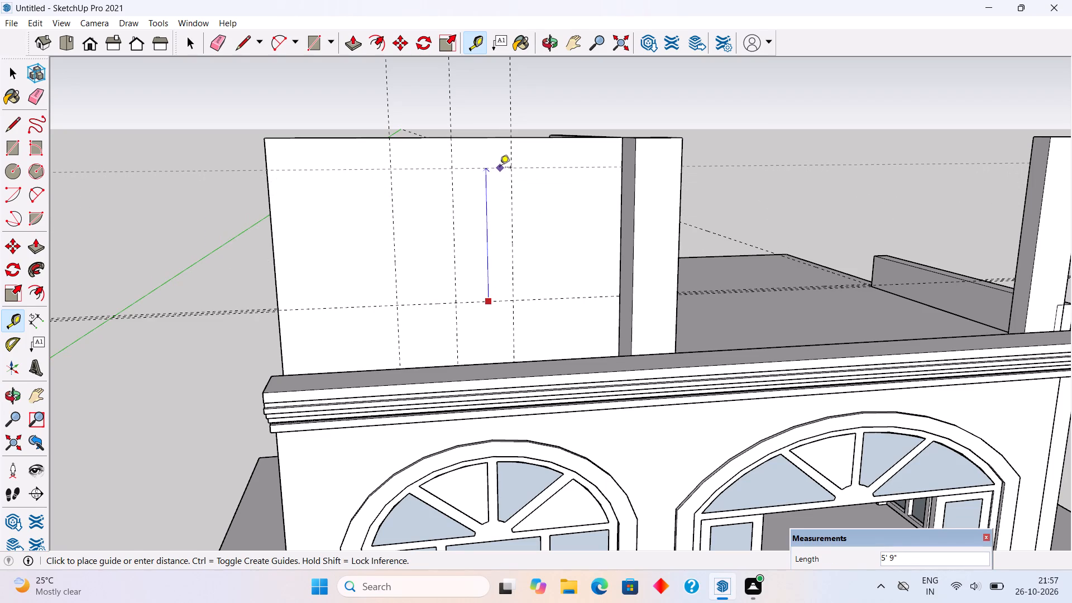
{"action": "type", "text": "6'"}
{"action": "key", "text": "Return"}
{"action": "key", "text": "space"}
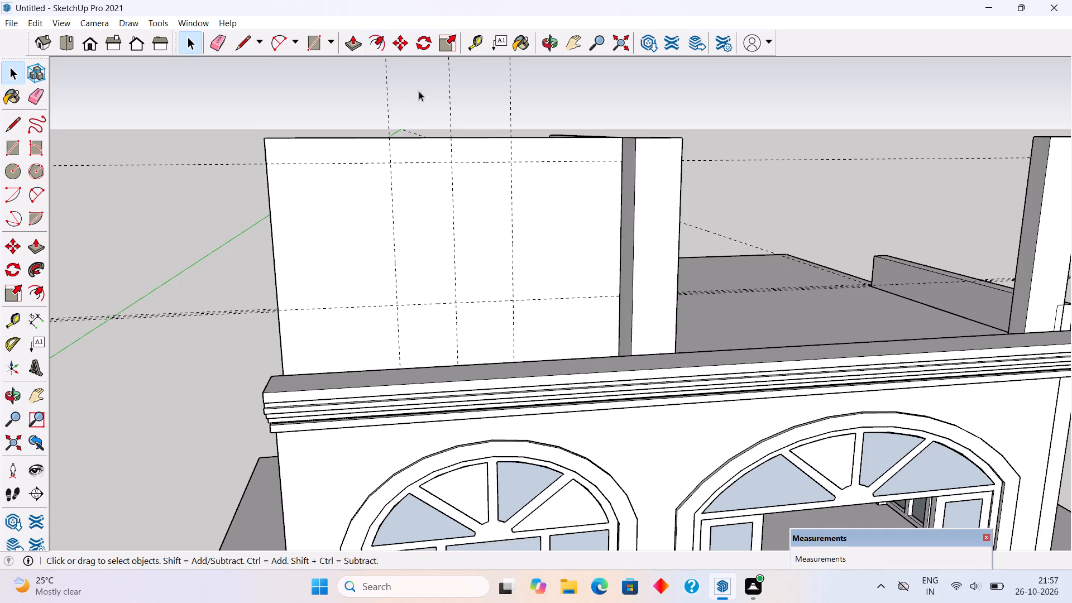
Extend the upper-floor front wall upward by push/pulling its top face 5' inside the wall's group.
{"action": "middle_click_drag", "start_coordinate": [477, 213], "coordinate": [572, 415]}
{"action": "scroll", "coordinate": [572, 415], "scroll_direction": "up", "scroll_amount": 1}
{"action": "triple_click", "coordinate": [586, 371]}
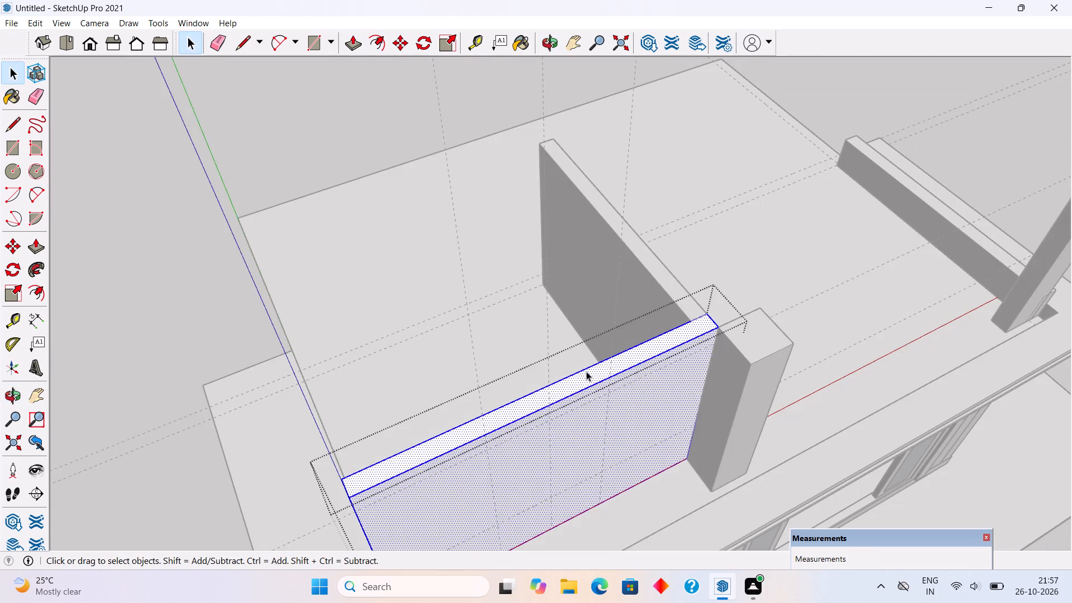
{"action": "key", "text": "p"}
{"action": "left_click", "coordinate": [594, 368]}
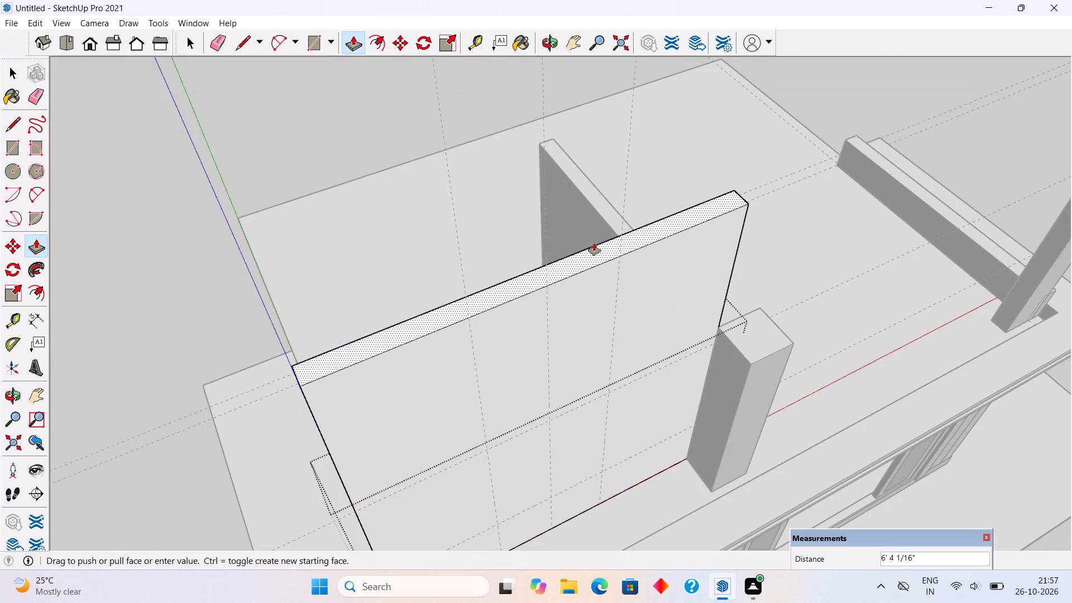
{"action": "type", "text": "5'"}
{"action": "key", "text": "Return"}
{"action": "middle_click_drag", "start_coordinate": [707, 262], "coordinate": [458, 247]}
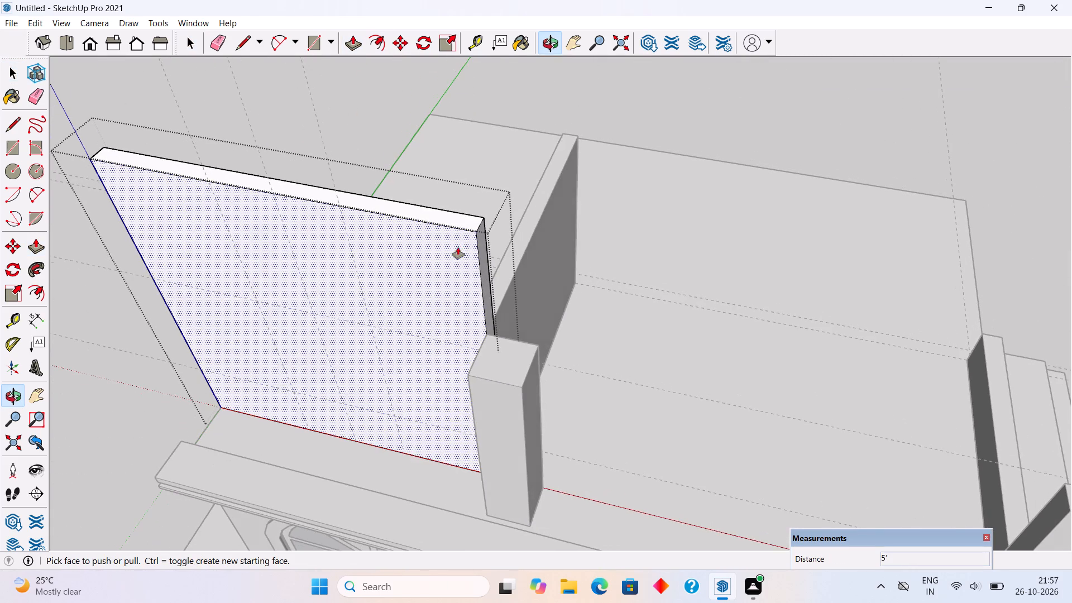
{"action": "middle_click_drag", "start_coordinate": [458, 247], "coordinate": [462, 248]}
{"action": "key", "text": "space"}
{"action": "middle_click_drag", "start_coordinate": [461, 365], "coordinate": [575, 238]}
{"action": "left_click", "coordinate": [174, 250]}
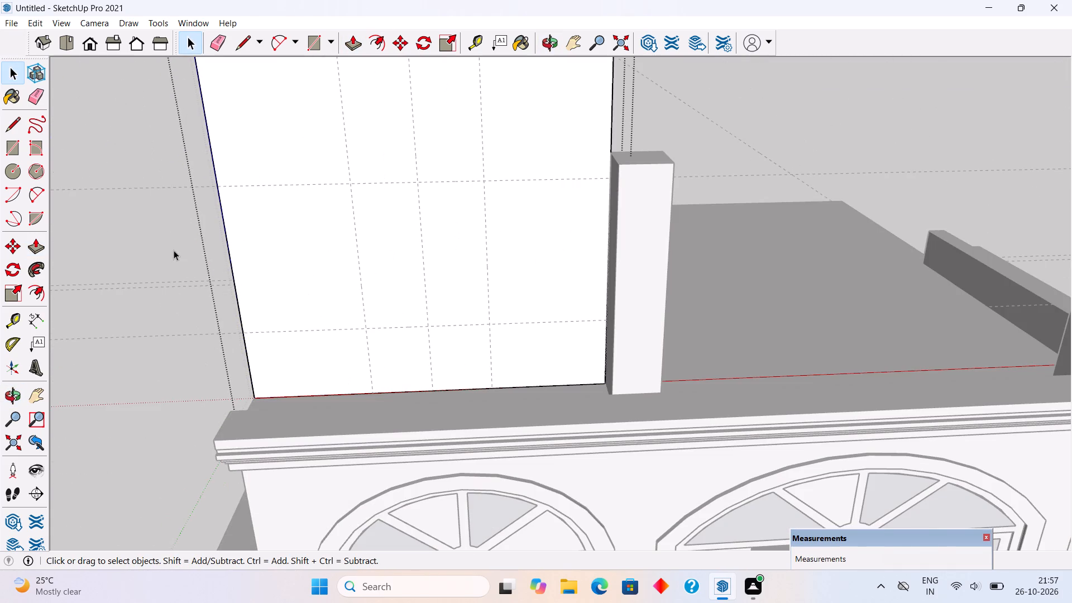
Place a horizontal guide 2' above the upper horizontal guide on the front wall.
{"action": "middle_click_drag", "start_coordinate": [641, 365], "coordinate": [646, 372]}
{"action": "scroll", "coordinate": [645, 369], "scroll_direction": "down", "scroll_amount": 9}
{"action": "middle_click_drag", "start_coordinate": [671, 298], "coordinate": [664, 189]}
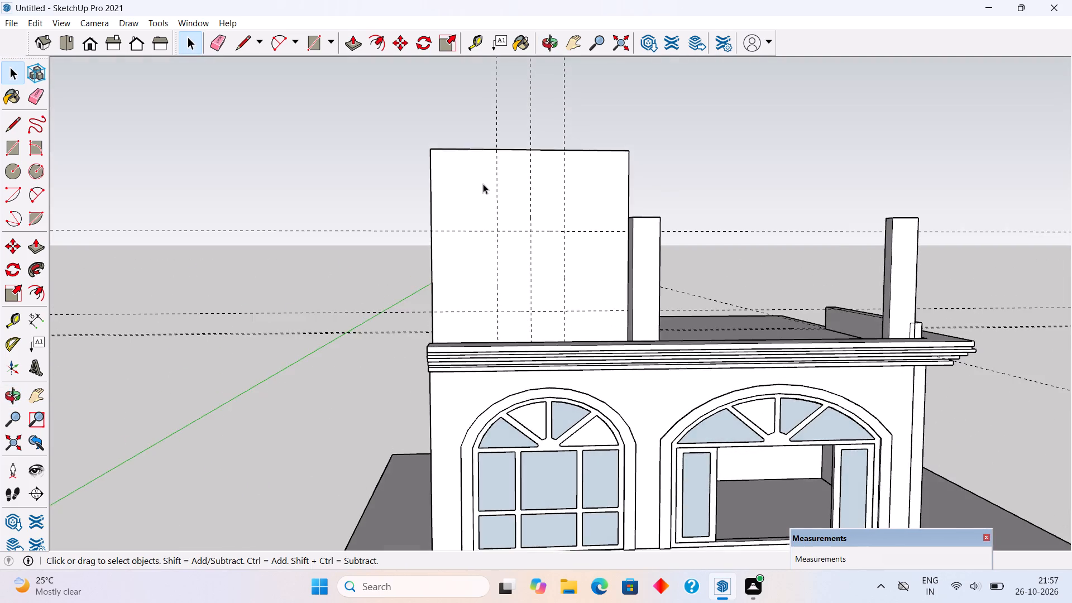
{"action": "scroll", "coordinate": [483, 184], "scroll_direction": "up", "scroll_amount": 4}
{"action": "scroll", "coordinate": [569, 246], "scroll_direction": "up", "scroll_amount": 2}
{"action": "key", "text": "t"}
{"action": "left_click", "coordinate": [573, 257]}
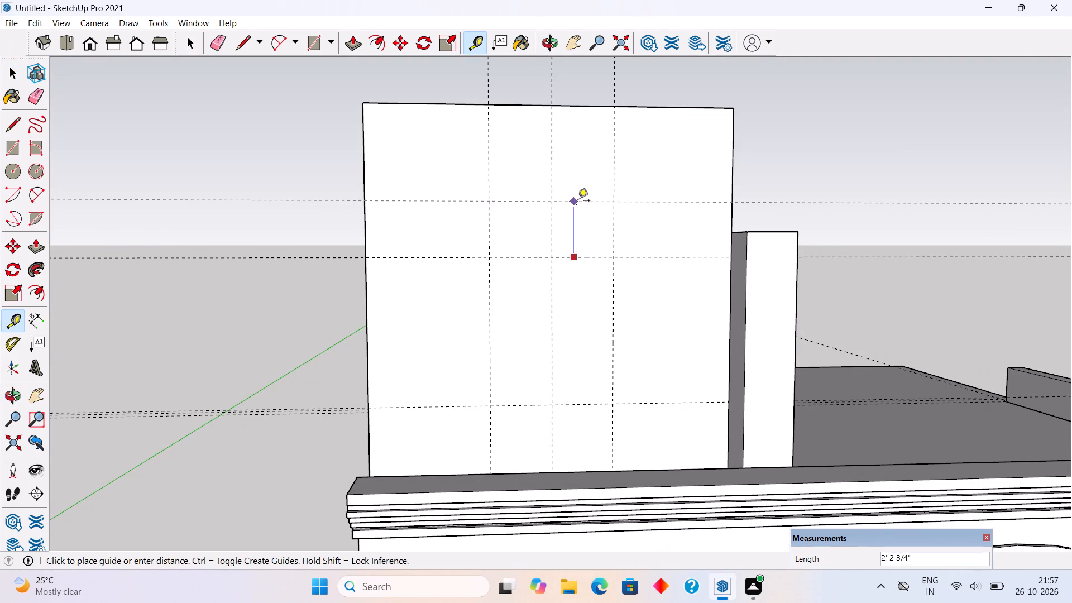
{"action": "type", "text": "2'"}
{"action": "key", "text": "Return"}
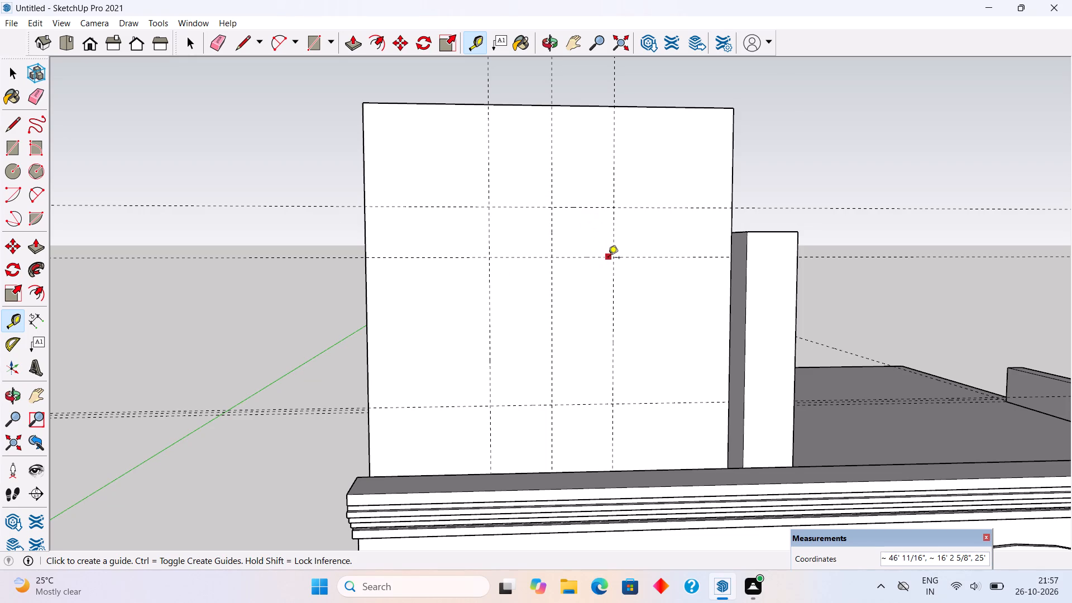
Inside the front wall's group, draw a 5' wide by 6' high rectangle between the outer vertical and two lower horizontal guides.
{"action": "key", "text": "space"}
{"action": "triple_click", "coordinate": [571, 300]}
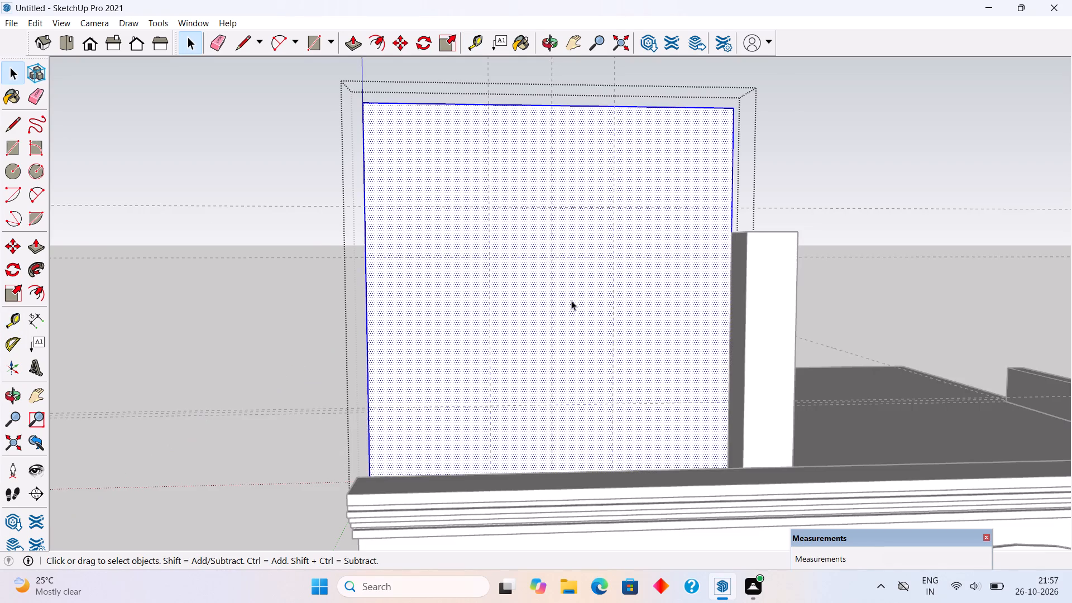
{"action": "scroll", "coordinate": [571, 300], "scroll_direction": "up", "scroll_amount": 2}
{"action": "key", "text": "r"}
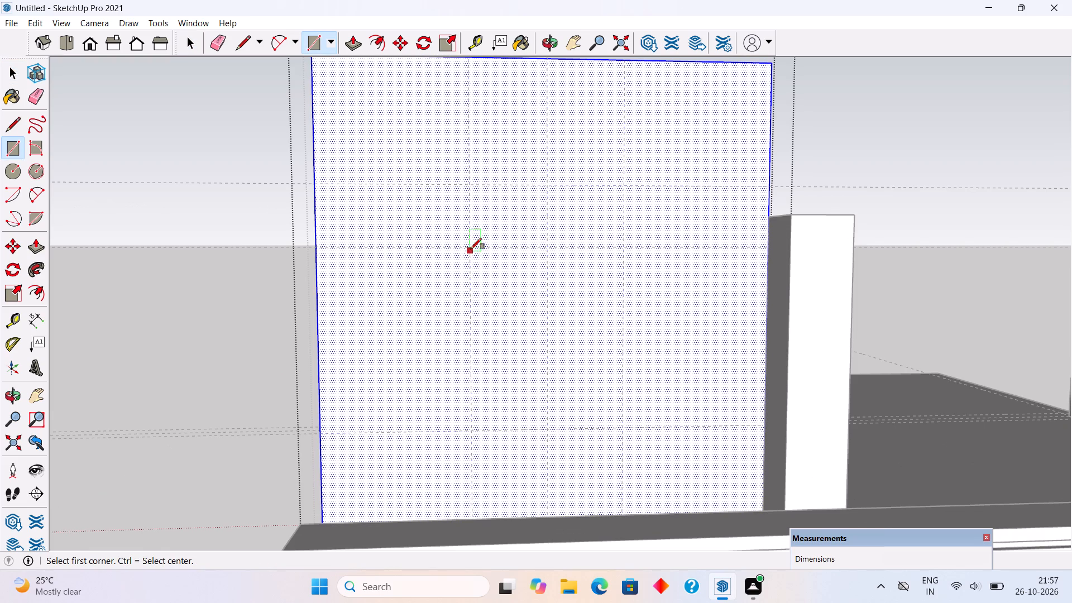
{"action": "left_click", "coordinate": [473, 246]}
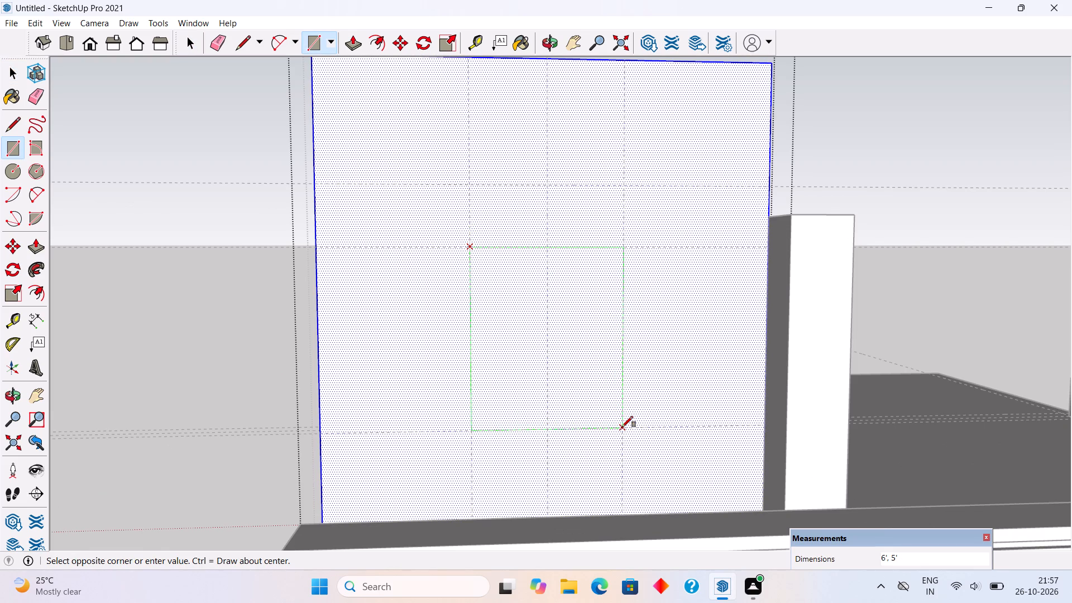
{"action": "left_click", "coordinate": [622, 427]}
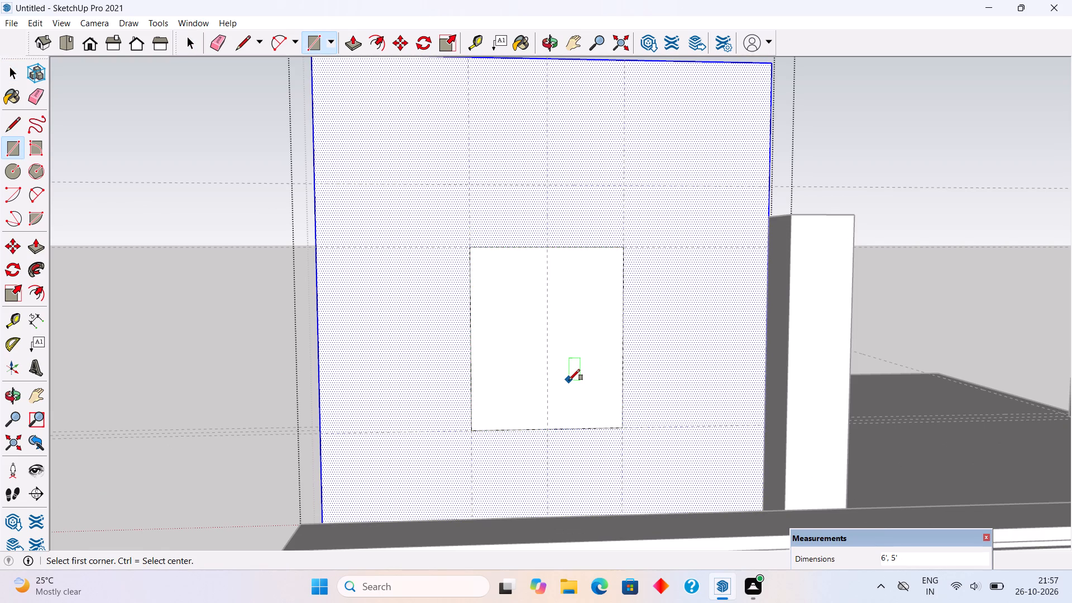
Draw an arc with a 2' bulge across the rectangle's top corners and delete the edge dividing it from the rectangle.
{"action": "left_click", "coordinate": [473, 247]}
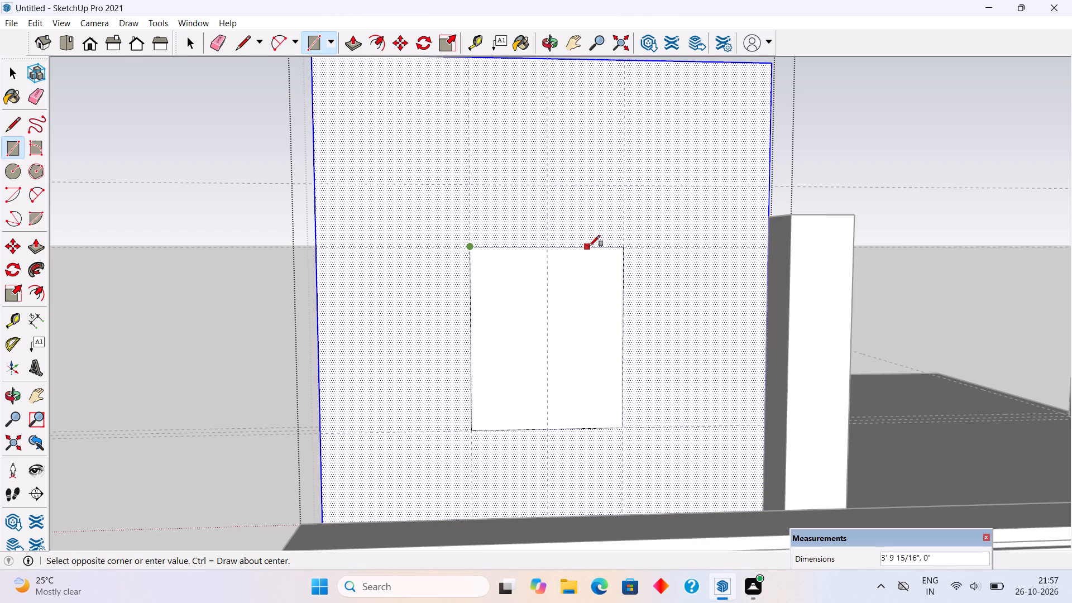
{"action": "left_click", "coordinate": [625, 247]}
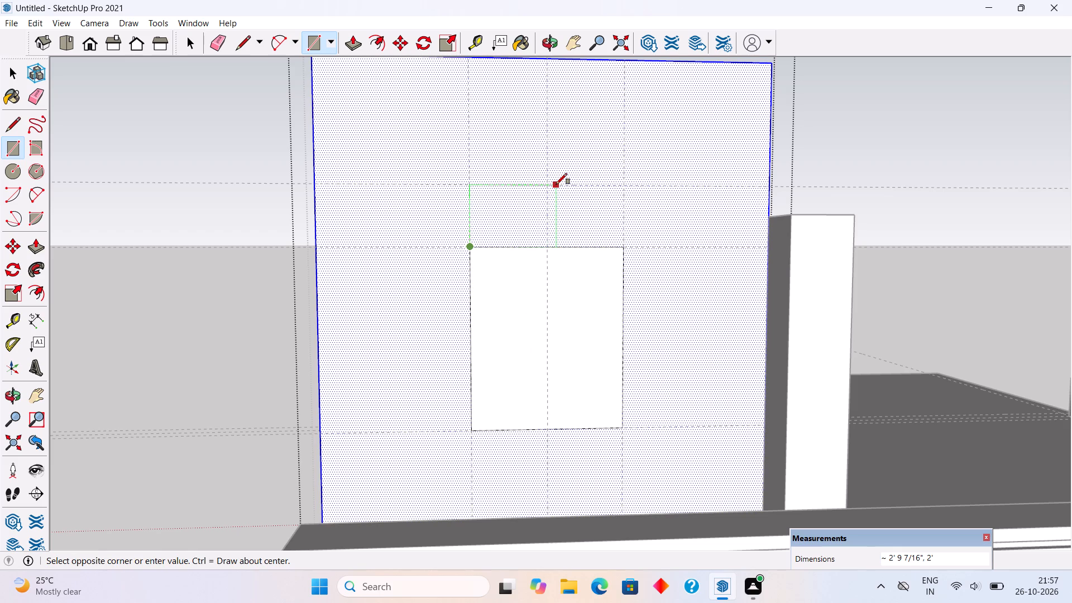
{"action": "key", "text": "a"}
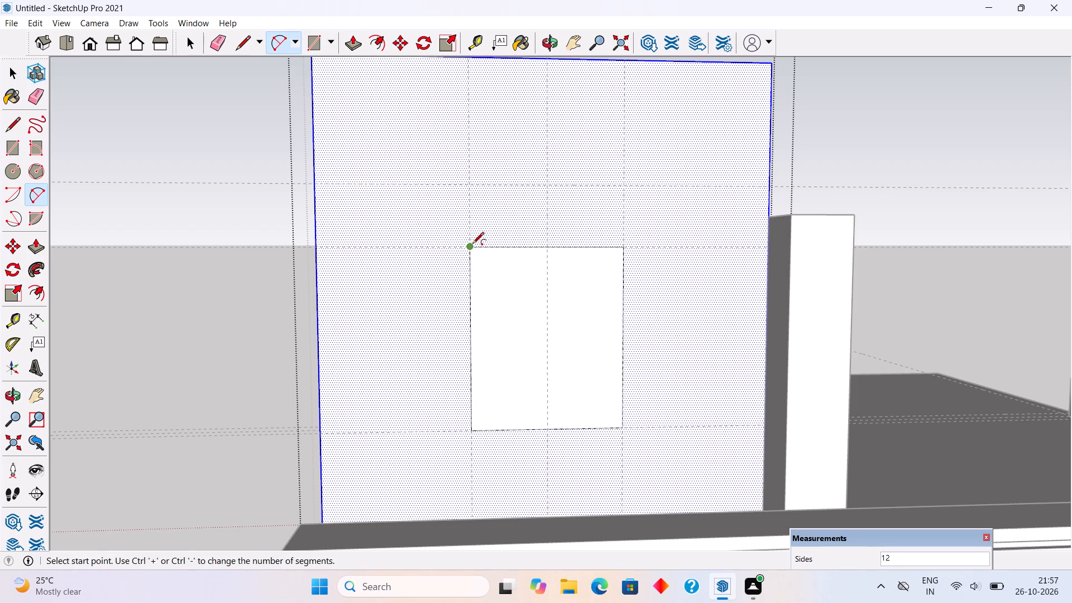
{"action": "left_click", "coordinate": [471, 245]}
{"action": "left_click", "coordinate": [625, 246]}
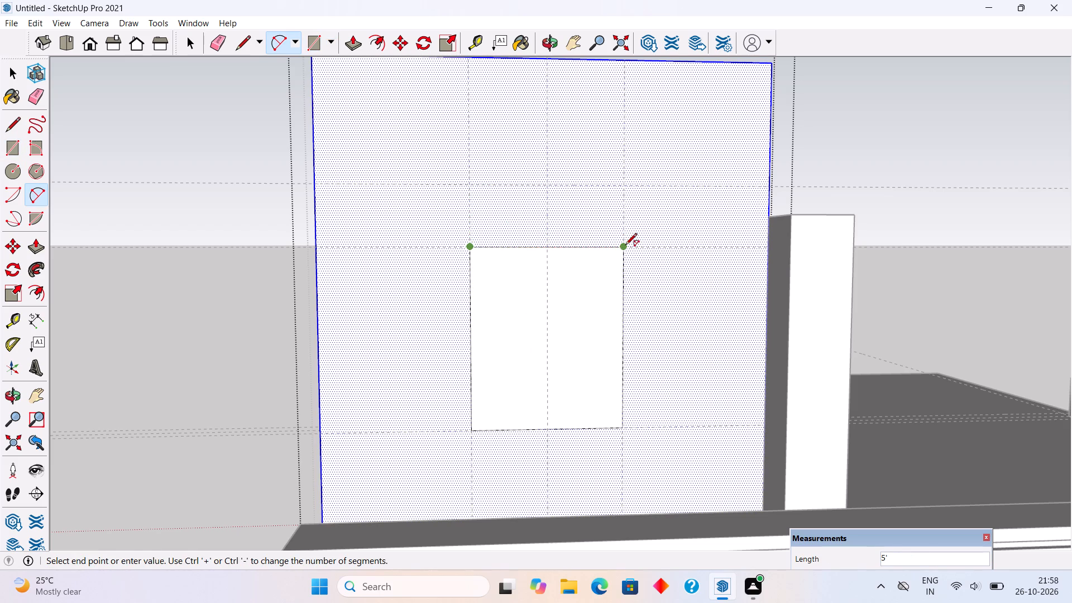
{"action": "left_click", "coordinate": [555, 184]}
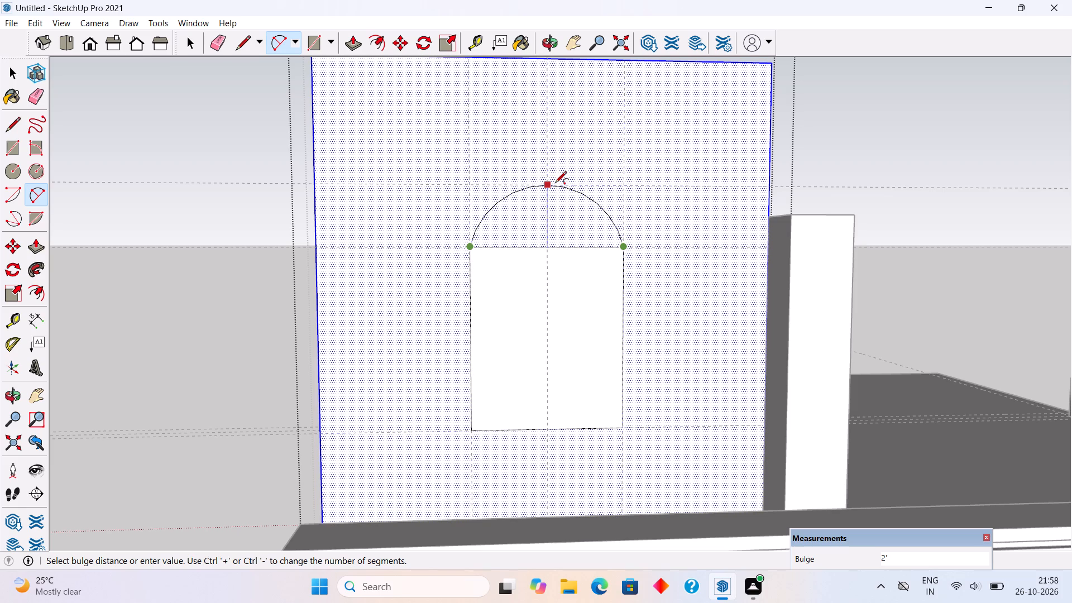
{"action": "key", "text": "space"}
{"action": "scroll", "coordinate": [582, 232], "scroll_direction": "up", "scroll_amount": 4}
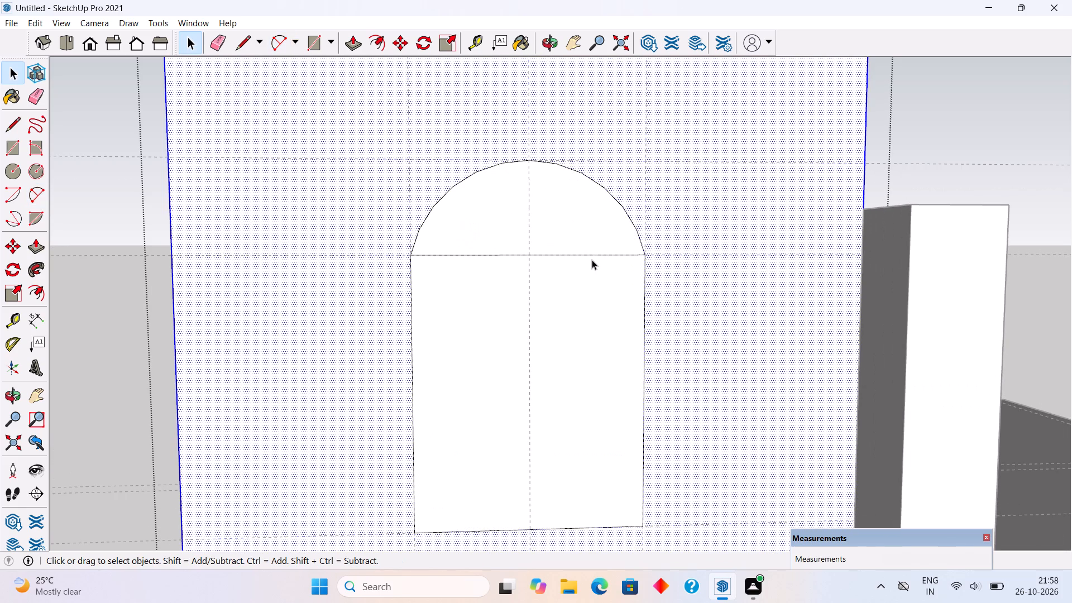
{"action": "left_click", "coordinate": [595, 256]}
{"action": "key", "text": "Delete"}
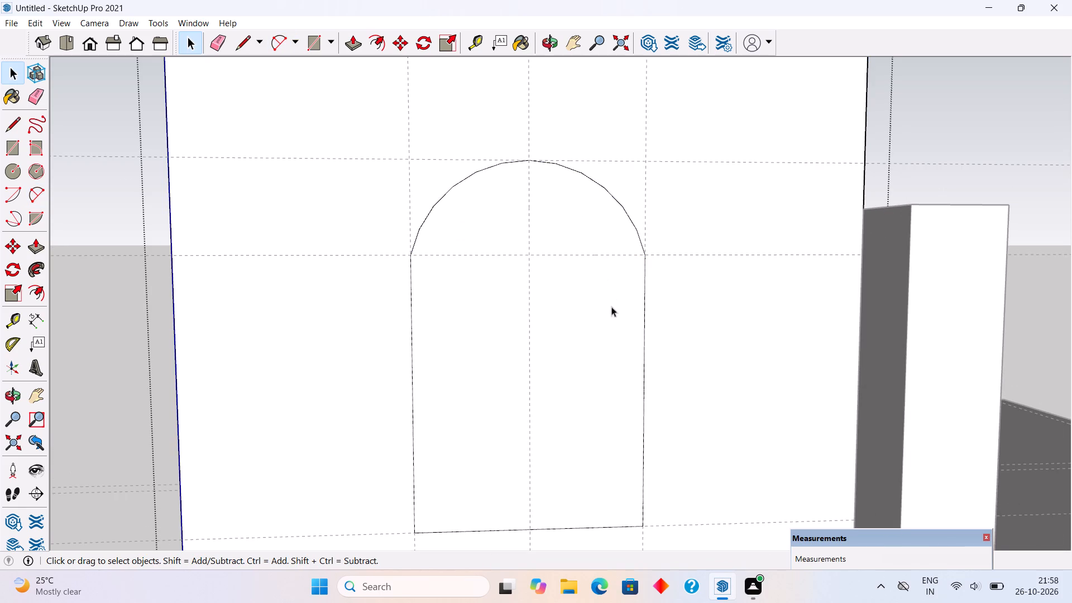
Push the arched face through the full thickness of the front wall to cut the opening, and leave the wall's group.
{"action": "left_click", "coordinate": [611, 320]}
{"action": "scroll", "coordinate": [583, 307], "scroll_direction": "down", "scroll_amount": 5}
{"action": "middle_click_drag", "start_coordinate": [560, 326], "coordinate": [591, 356]}
{"action": "key", "text": "p"}
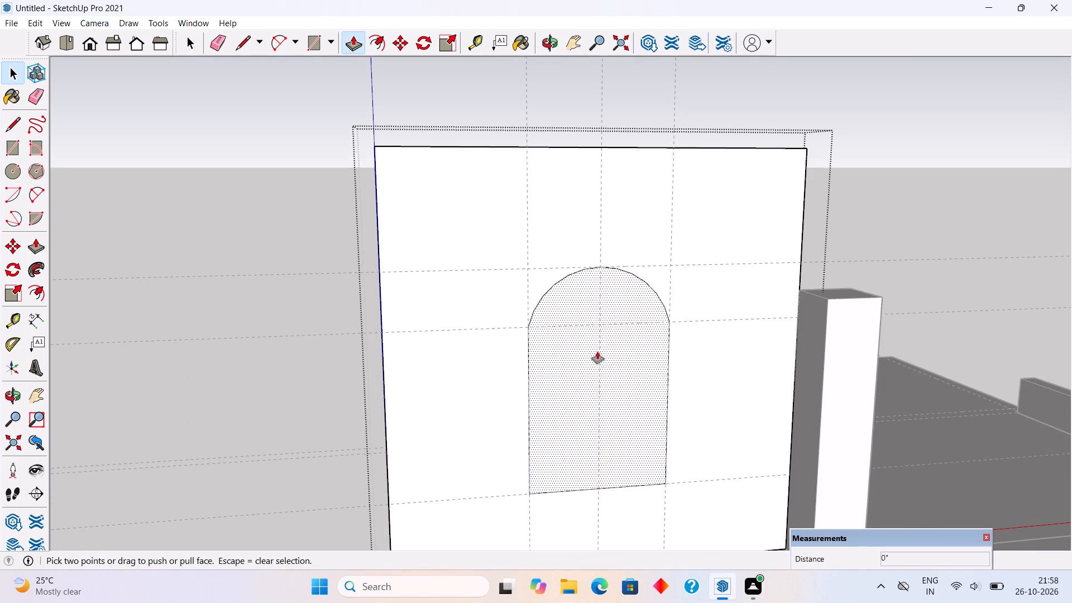
{"action": "left_click_drag", "start_coordinate": [616, 346], "coordinate": [604, 306]}
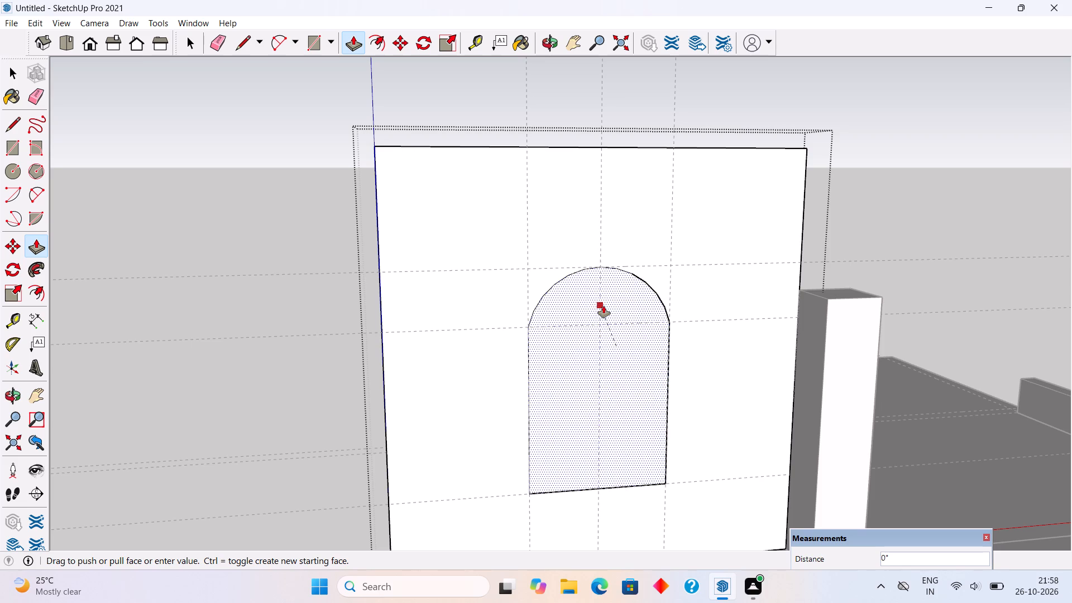
{"action": "left_click_drag", "start_coordinate": [604, 306], "coordinate": [605, 316]}
{"action": "key", "text": "space"}
{"action": "scroll", "coordinate": [605, 316], "scroll_direction": "down", "scroll_amount": 6}
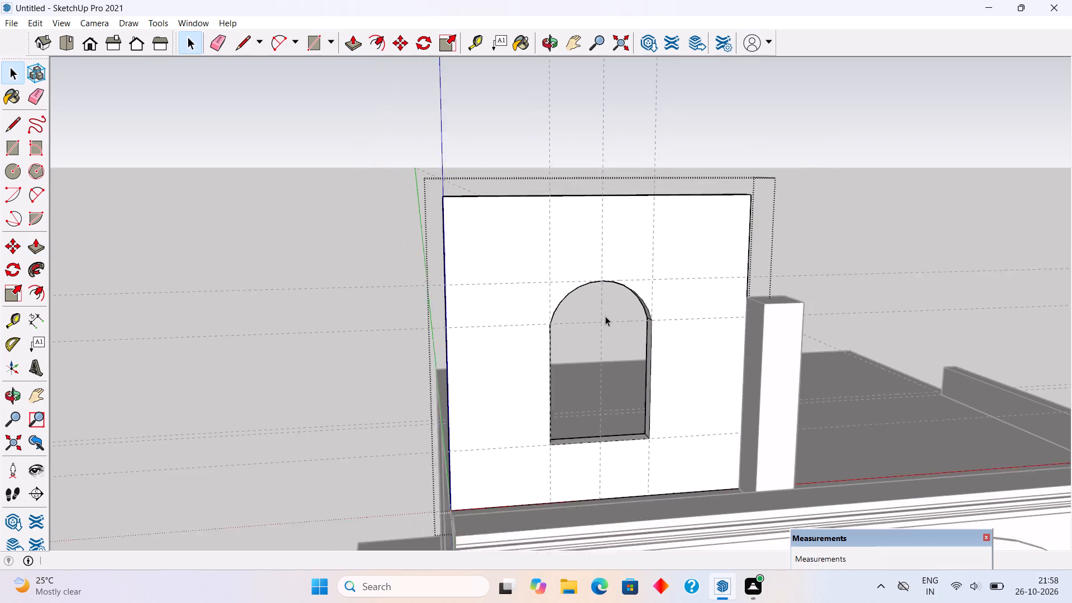
{"action": "left_click", "coordinate": [872, 176]}
Outside the wall's group, draw a 5' by 6' rectangle covering the straight-sided part of the arched opening.
{"action": "middle_click_drag", "start_coordinate": [688, 280], "coordinate": [610, 283]}
{"action": "scroll", "coordinate": [518, 476], "scroll_direction": "up", "scroll_amount": 5}
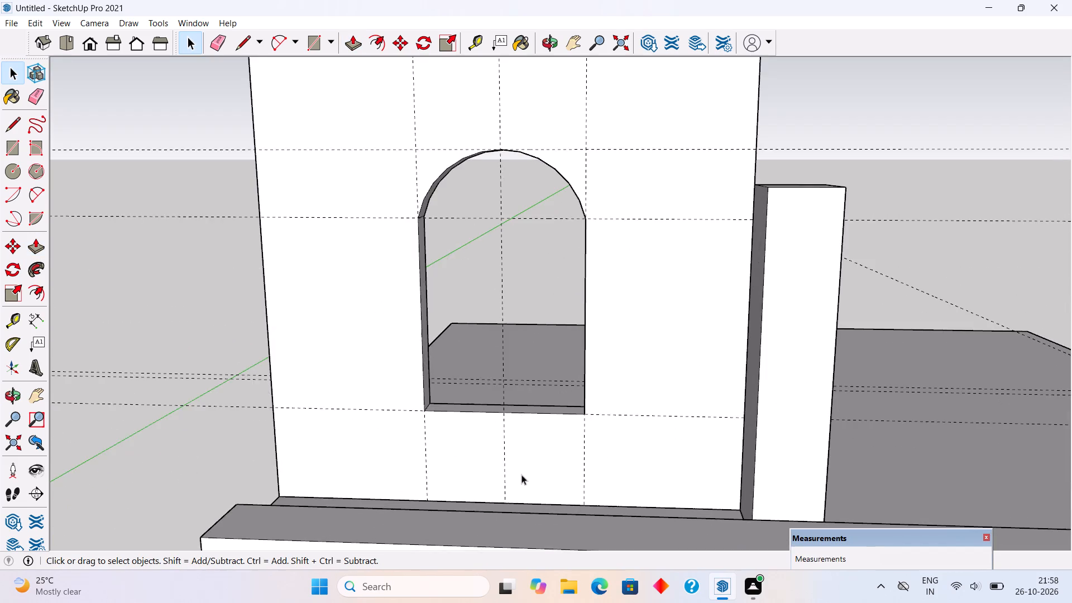
{"action": "middle_click_drag", "start_coordinate": [546, 449], "coordinate": [564, 417]}
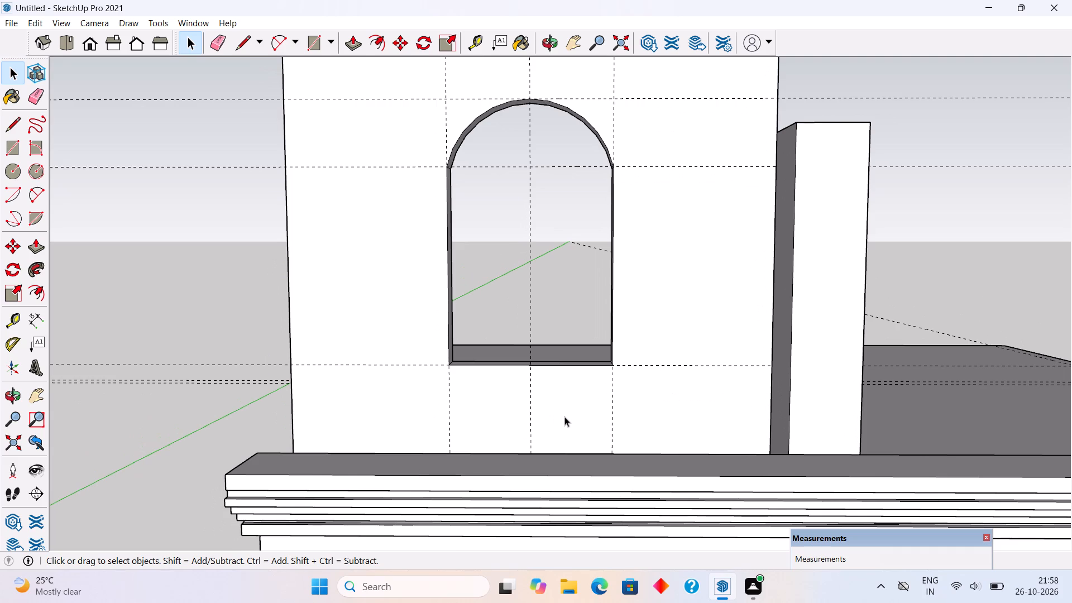
{"action": "scroll", "coordinate": [564, 417], "scroll_direction": "down", "scroll_amount": 2}
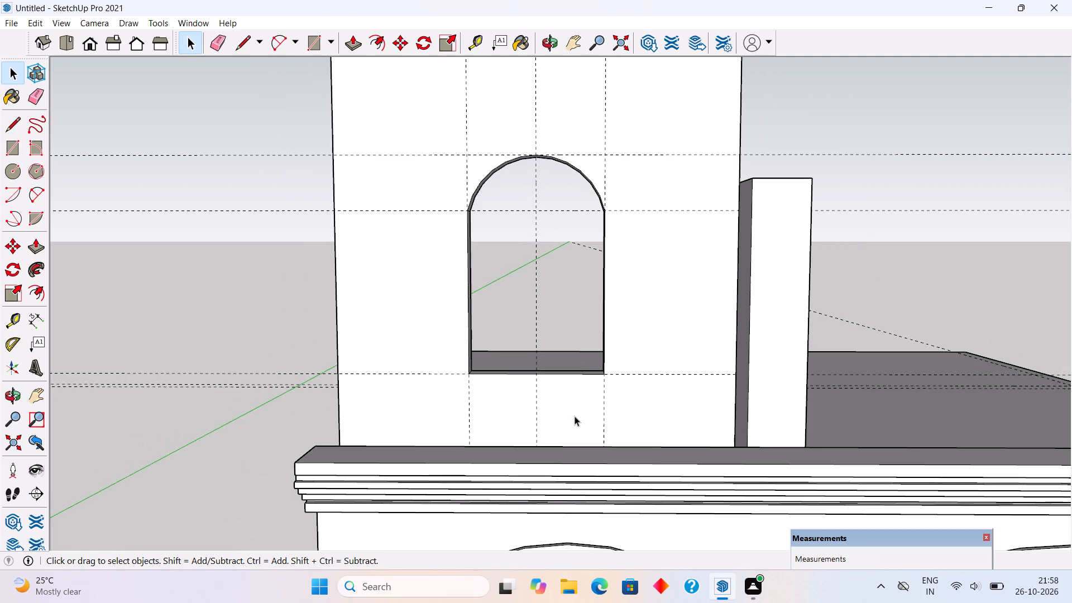
{"action": "middle_click_drag", "start_coordinate": [586, 423], "coordinate": [604, 430]}
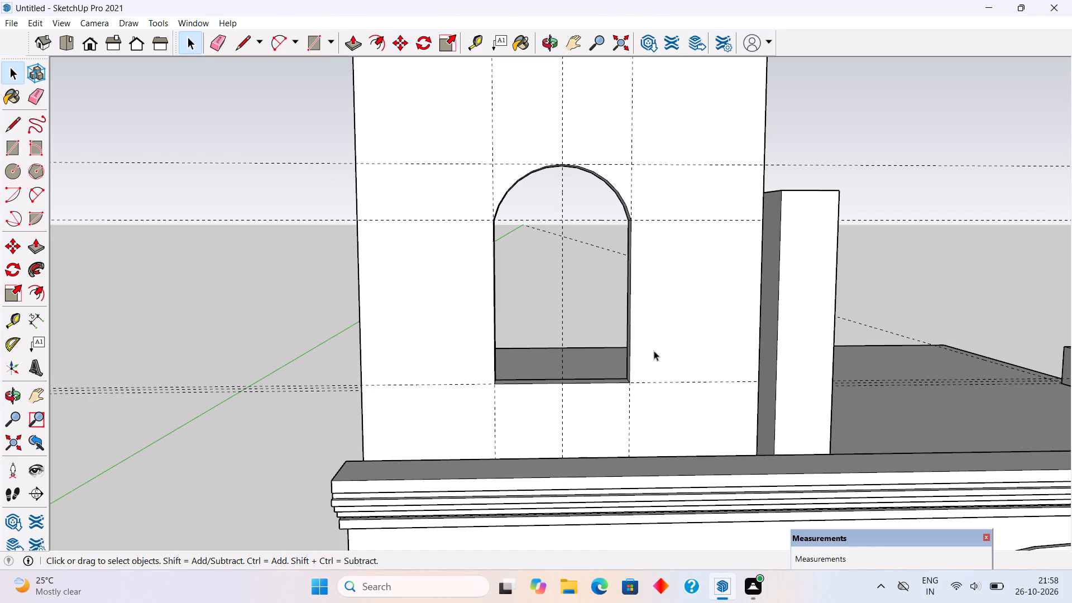
{"action": "middle_click_drag", "start_coordinate": [639, 304], "coordinate": [655, 324]}
{"action": "scroll", "coordinate": [656, 324], "scroll_direction": "up", "scroll_amount": 5}
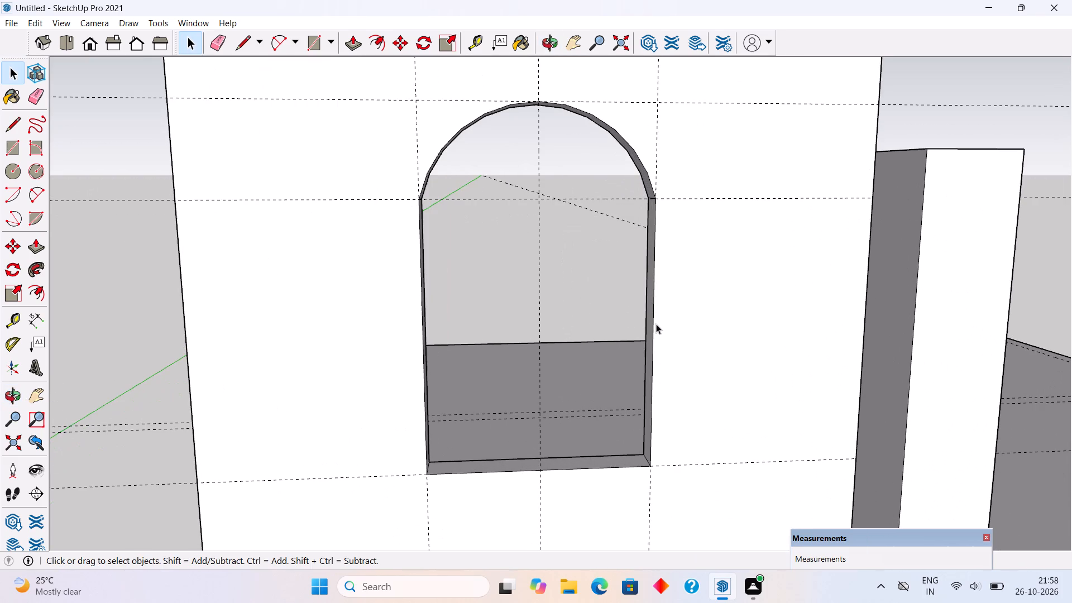
{"action": "key", "text": "r"}
{"action": "left_click", "coordinate": [418, 203]}
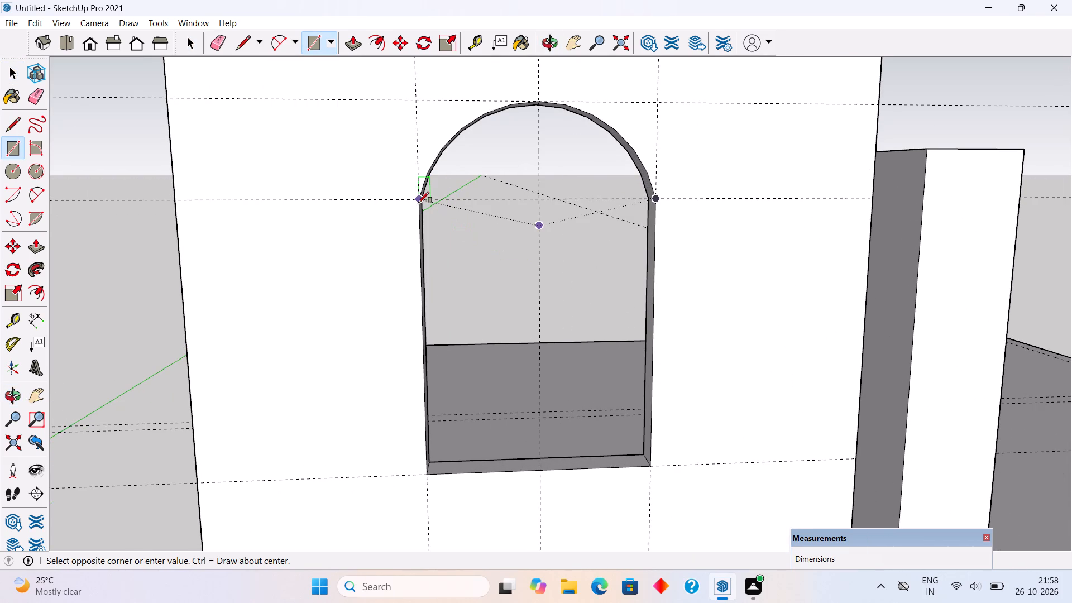
{"action": "left_click", "coordinate": [647, 466]}
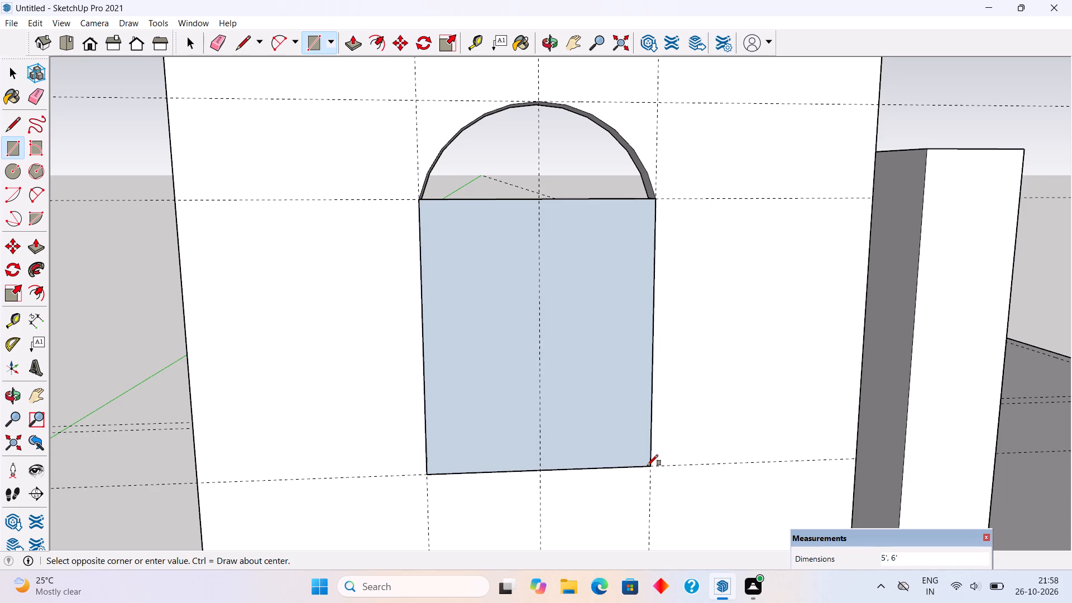
Add an arc with a 2' bulge over the new rectangle's top edge and delete the edge between them to form one face.
{"action": "key", "text": "a"}
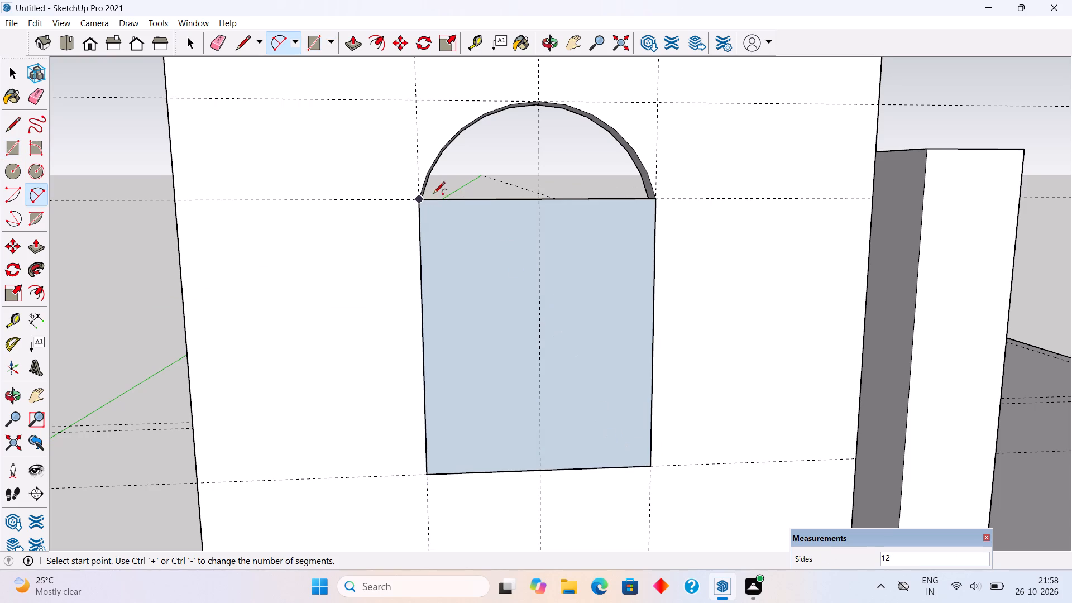
{"action": "left_click", "coordinate": [418, 200]}
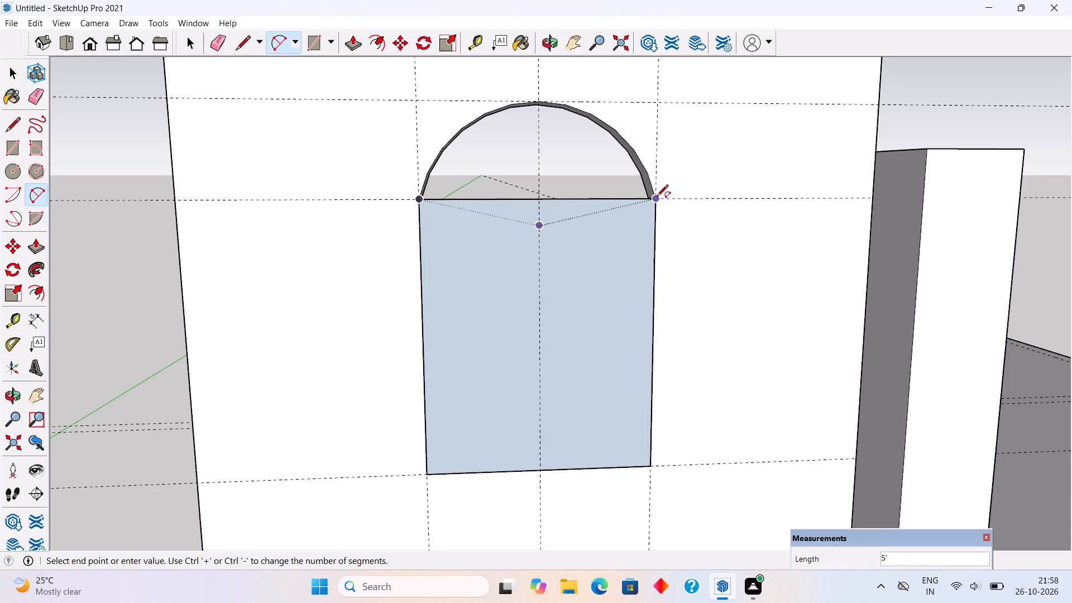
{"action": "left_click", "coordinate": [656, 198]}
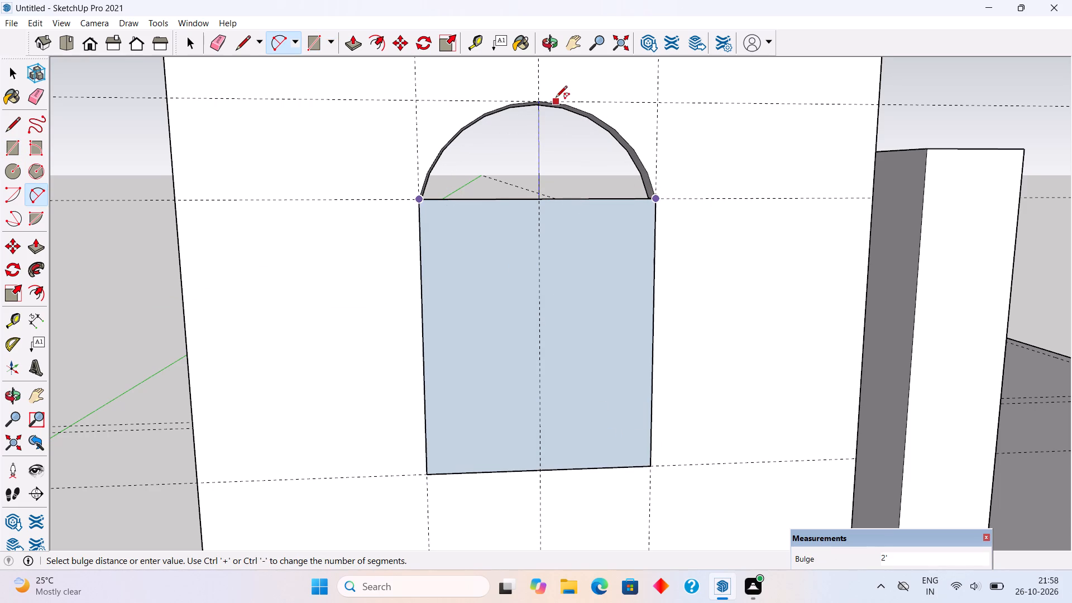
{"action": "left_click", "coordinate": [556, 98]}
{"action": "key", "text": "space"}
{"action": "scroll", "coordinate": [566, 174], "scroll_direction": "up", "scroll_amount": 3}
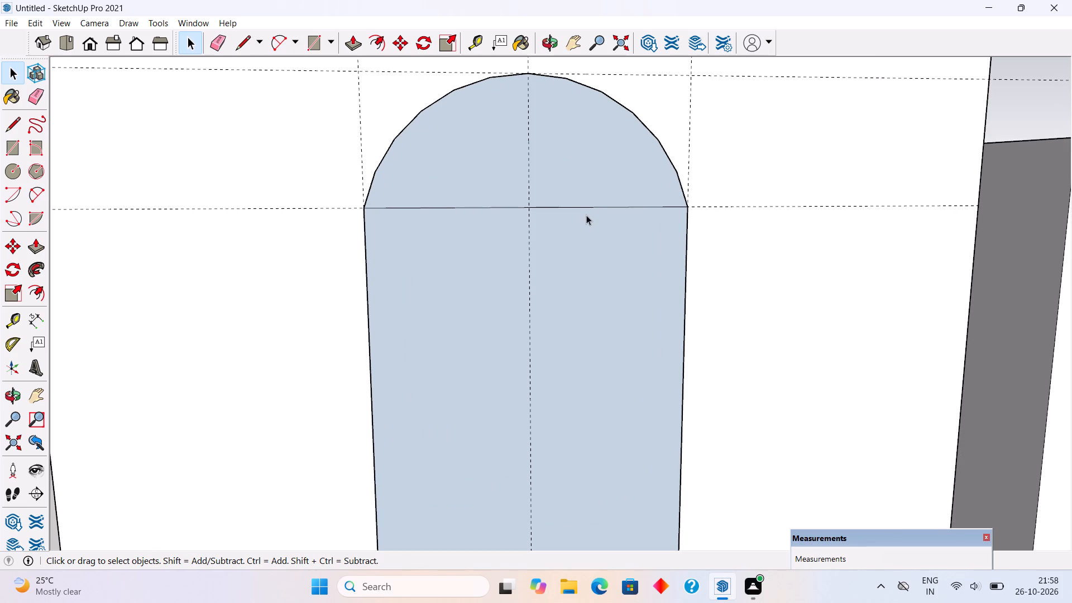
{"action": "left_click", "coordinate": [591, 207]}
{"action": "key", "text": "Delete"}
Offset the arched window face's outline 4" inward to form the frame border.
{"action": "scroll", "coordinate": [591, 207], "scroll_direction": "down", "scroll_amount": 5}
{"action": "key", "text": "f"}
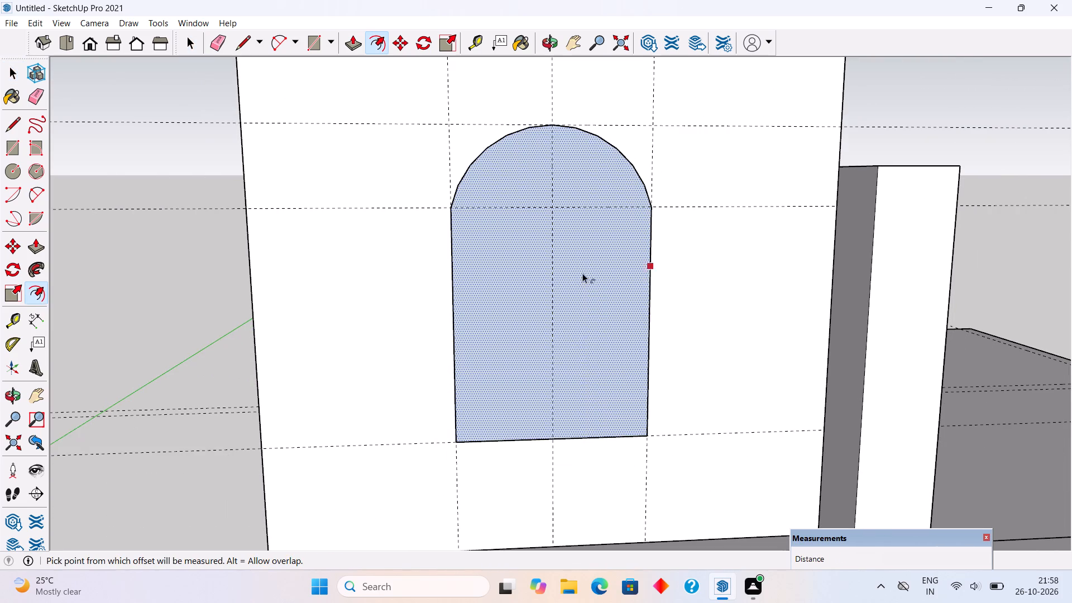
{"action": "left_click", "coordinate": [598, 406]}
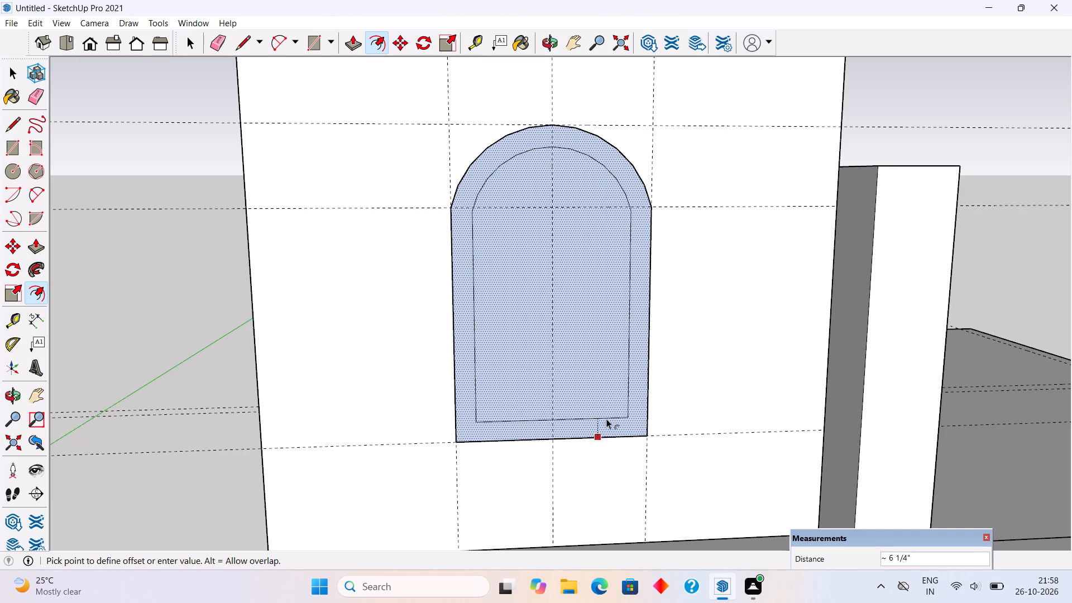
{"action": "type", "text": "4\""}
{"action": "key", "text": "Return"}
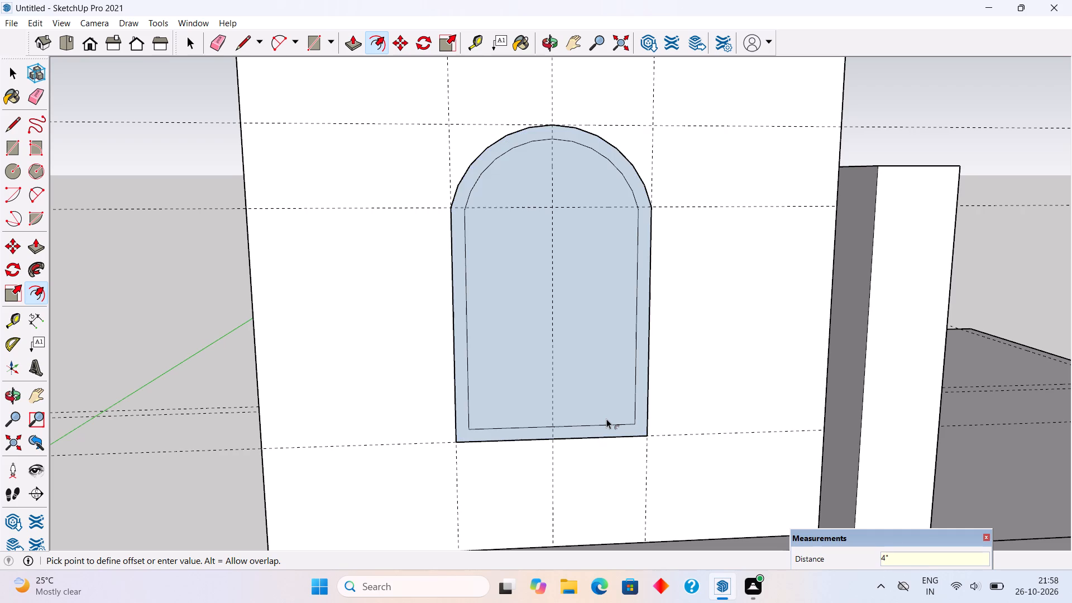
{"action": "key", "text": "space"}
Draw a 4' 4" line across the inner outline, joining the two corners where its arch begins.
{"action": "scroll", "coordinate": [438, 210], "scroll_direction": "up", "scroll_amount": 5}
{"action": "scroll", "coordinate": [495, 208], "scroll_direction": "up", "scroll_amount": 4}
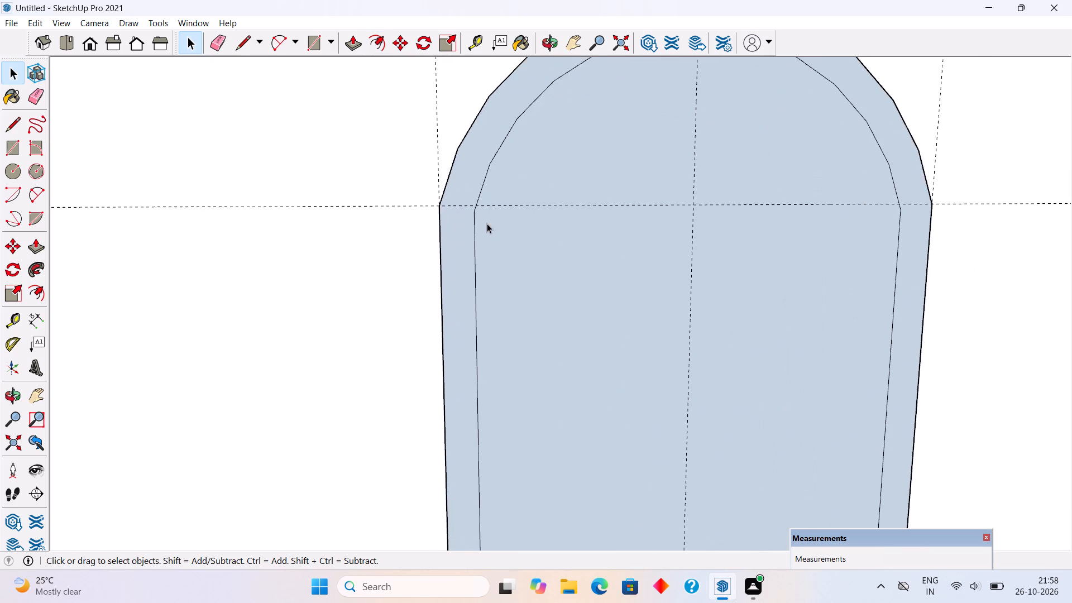
{"action": "scroll", "coordinate": [487, 223], "scroll_direction": "up", "scroll_amount": 3}
{"action": "middle_click_drag", "start_coordinate": [428, 217], "coordinate": [460, 224]}
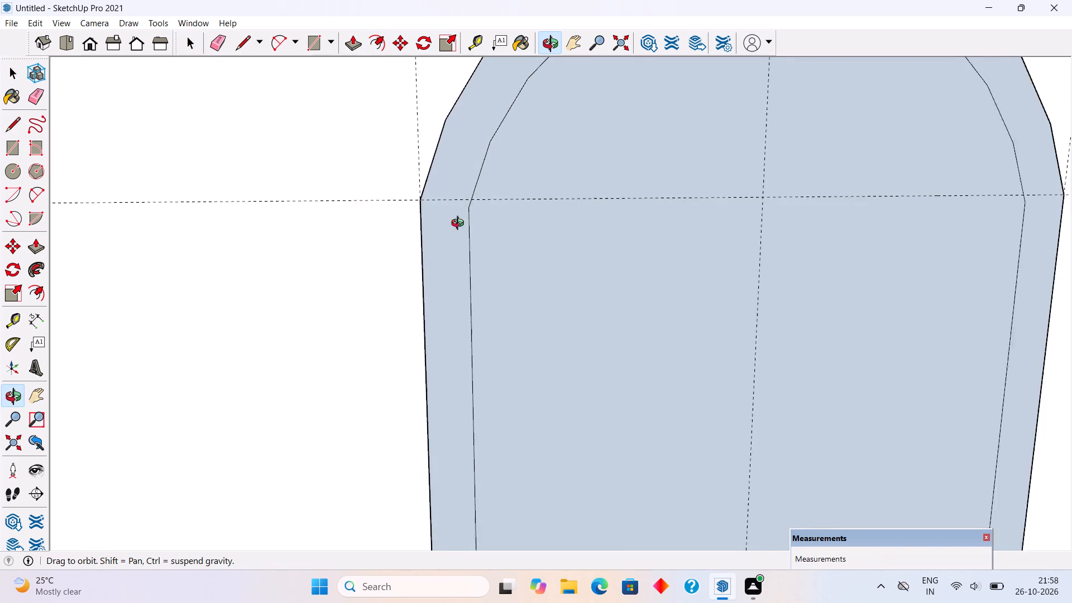
{"action": "middle_click_drag", "start_coordinate": [460, 224], "coordinate": [495, 225]}
{"action": "key", "text": "l"}
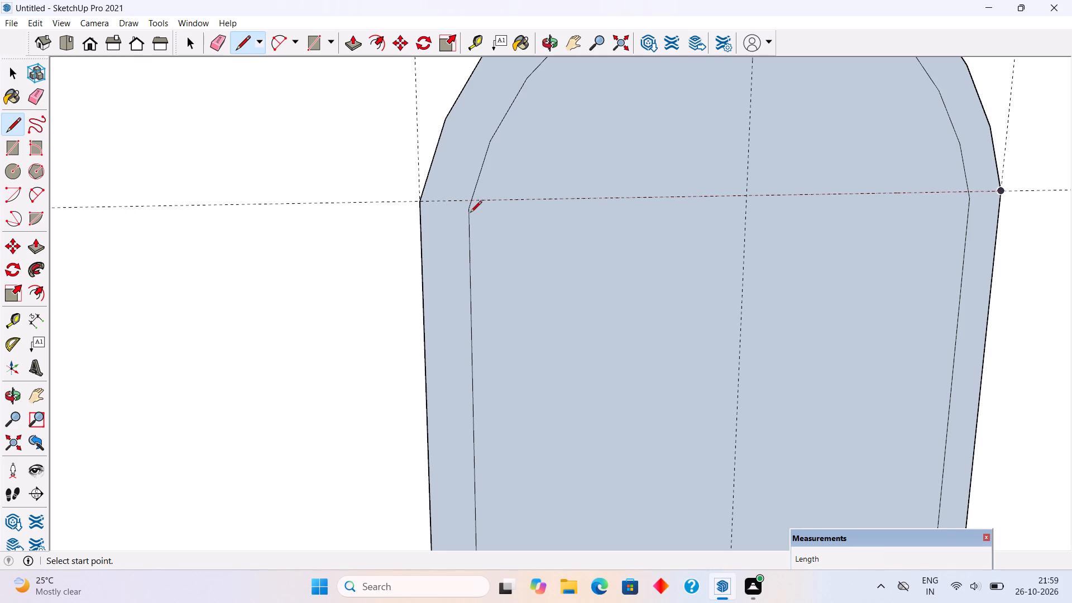
{"action": "left_click", "coordinate": [470, 213]}
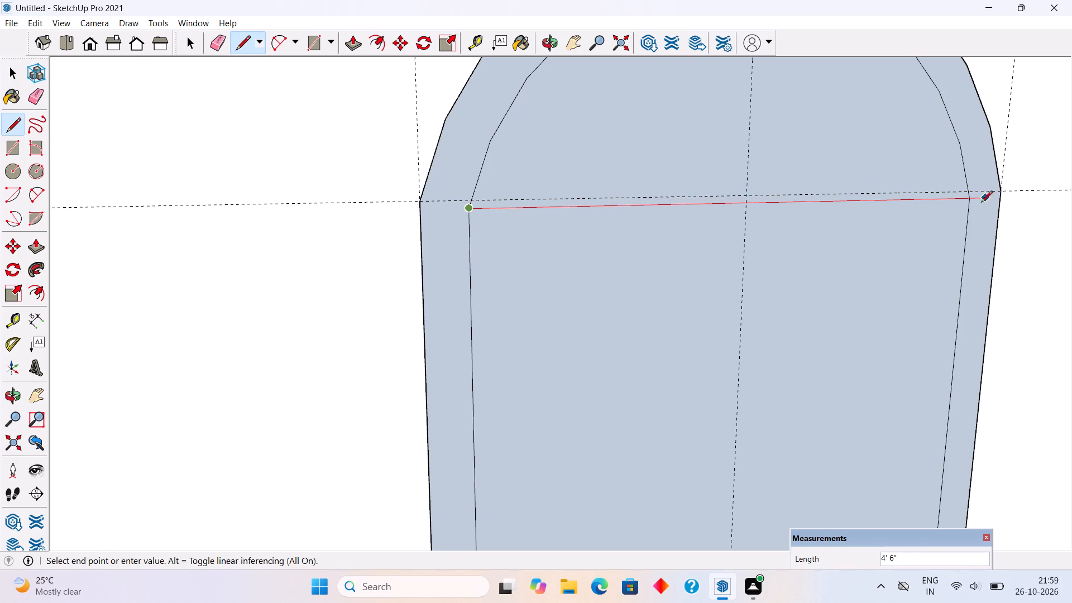
{"action": "left_click", "coordinate": [971, 202]}
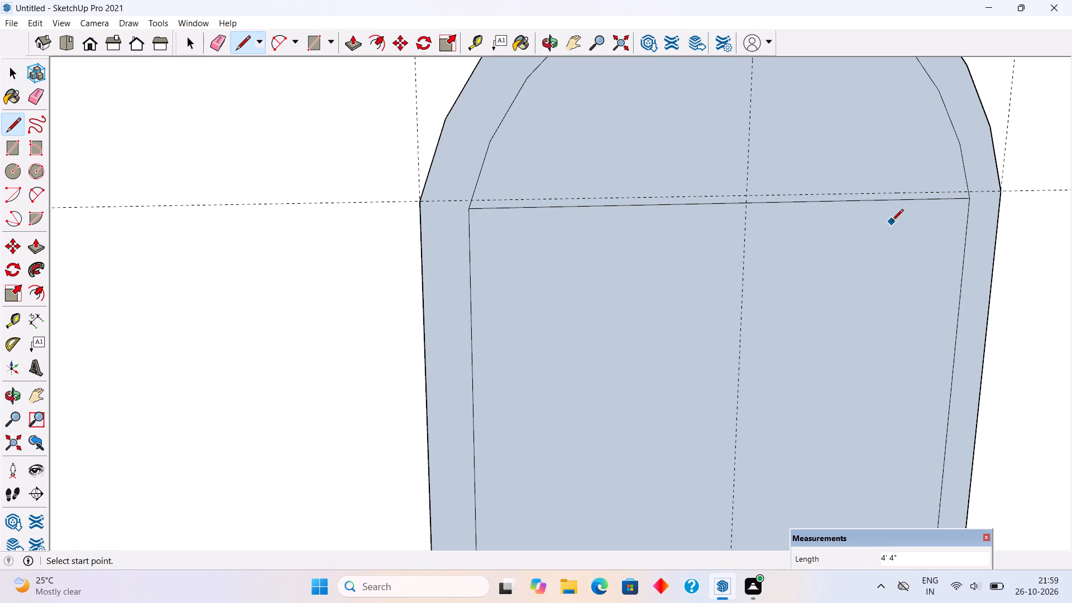
Place a guide 4" below the line drawn across the base of the inner arch.
{"action": "key", "text": "t"}
{"action": "left_click", "coordinate": [855, 203]}
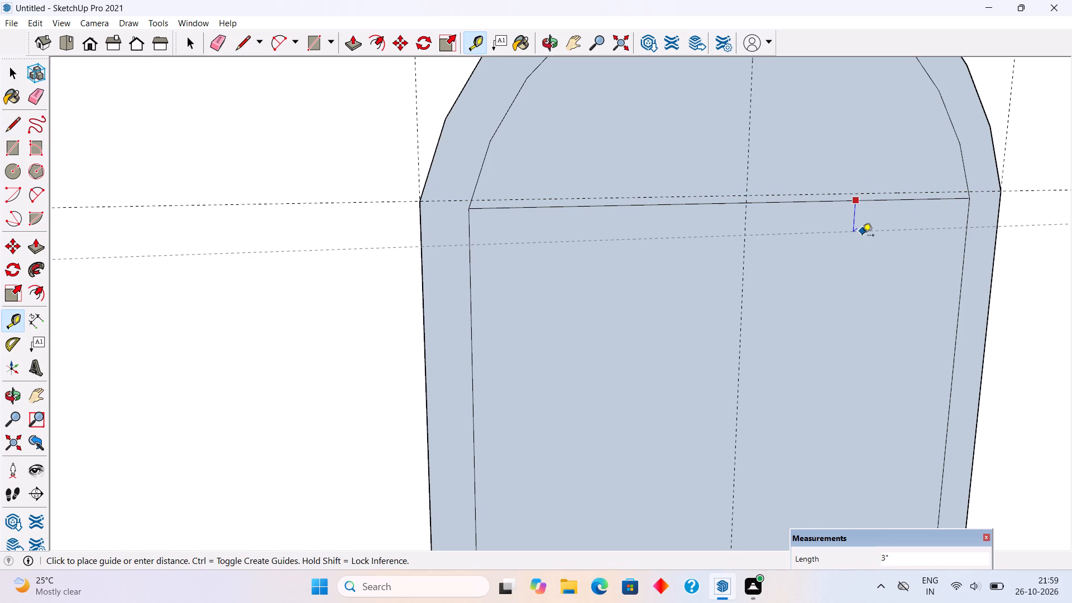
{"action": "key", "text": "4"}
{"action": "key", "text": "shift+quotedbl"}
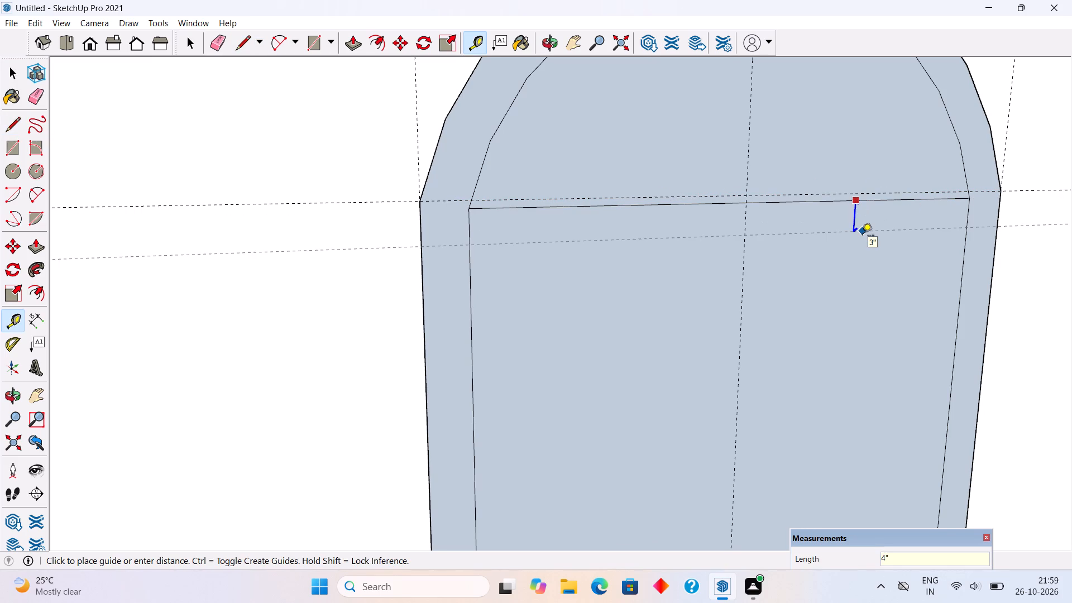
{"action": "key", "text": "Return"}
Draw a second horizontal line along the new guide between the inner outline's two sides, forming a crossbar.
{"action": "scroll", "coordinate": [862, 236], "scroll_direction": "down", "scroll_amount": 4}
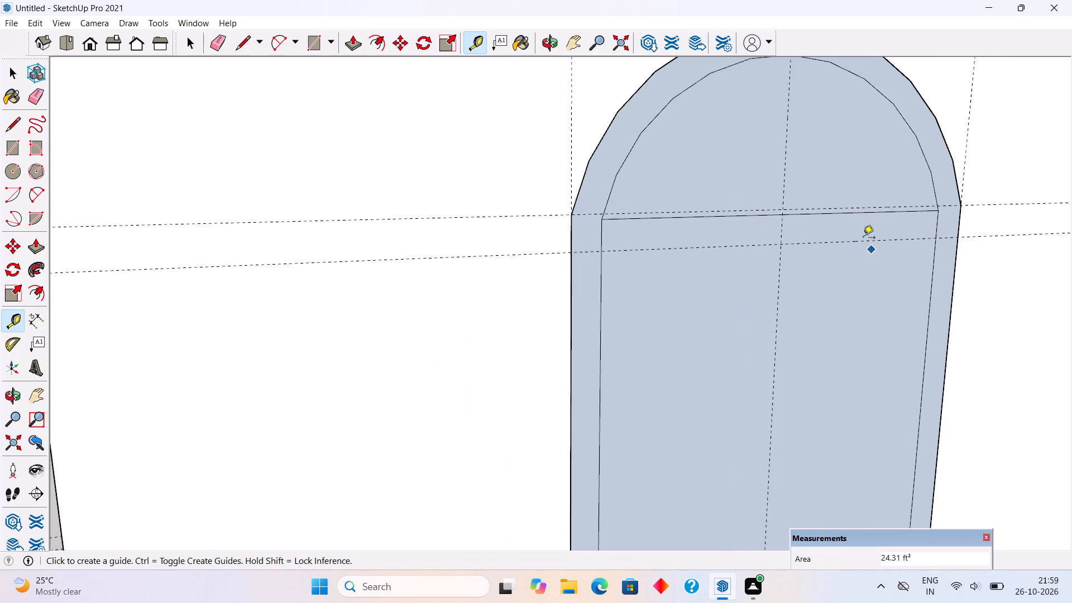
{"action": "middle_click_drag", "start_coordinate": [860, 235], "coordinate": [620, 154]}
{"action": "scroll", "coordinate": [618, 302], "scroll_direction": "down", "scroll_amount": 4}
{"action": "middle_click_drag", "start_coordinate": [638, 312], "coordinate": [691, 316]}
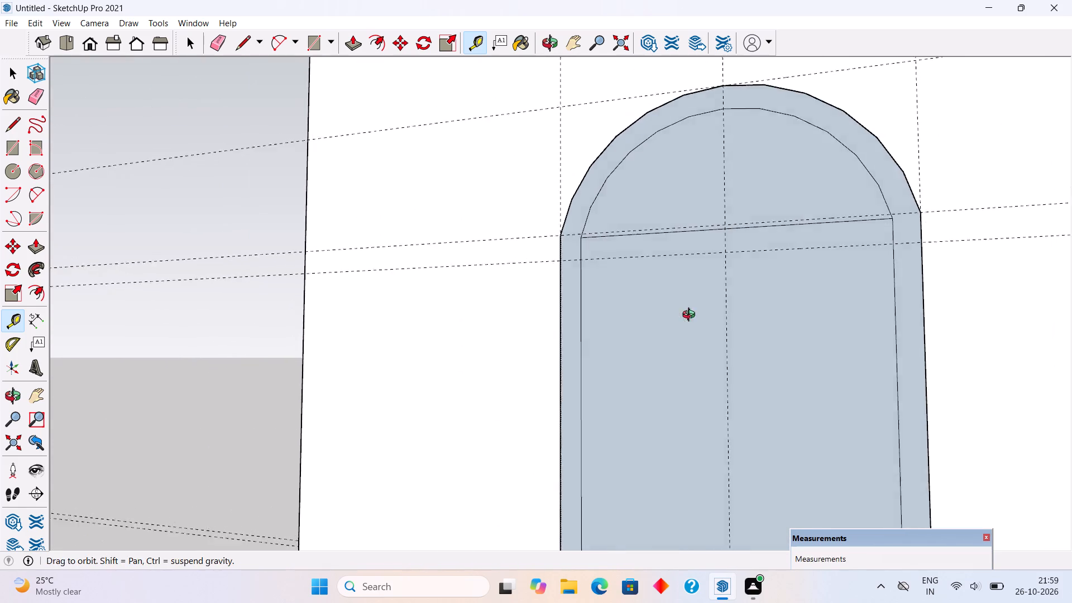
{"action": "middle_click_drag", "start_coordinate": [691, 316], "coordinate": [757, 311]}
{"action": "scroll", "coordinate": [883, 276], "scroll_direction": "up", "scroll_amount": 5}
{"action": "key", "text": "l"}
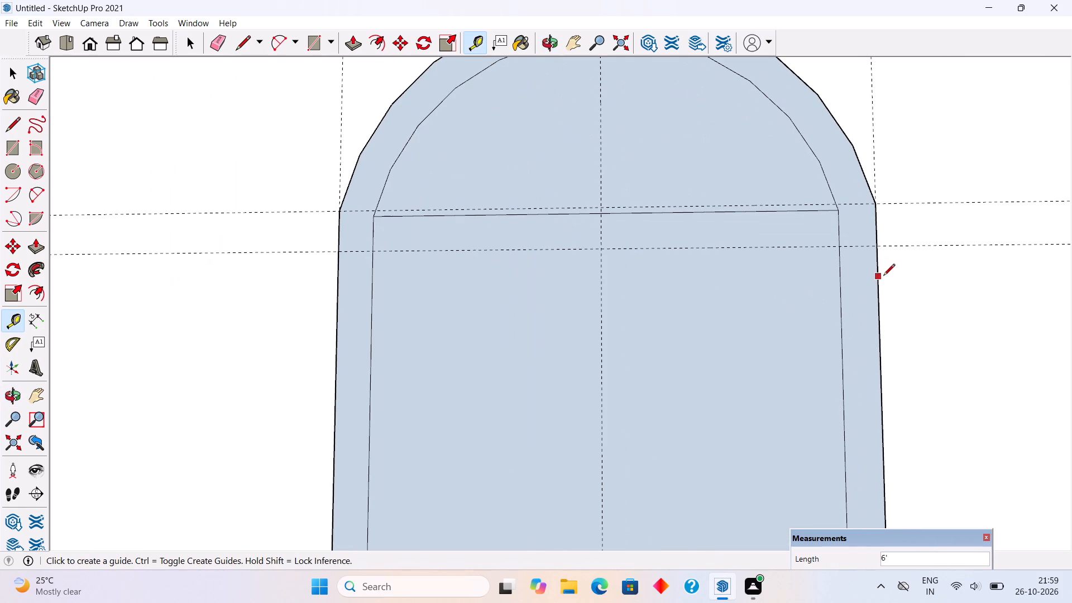
{"action": "left_click", "coordinate": [376, 250]}
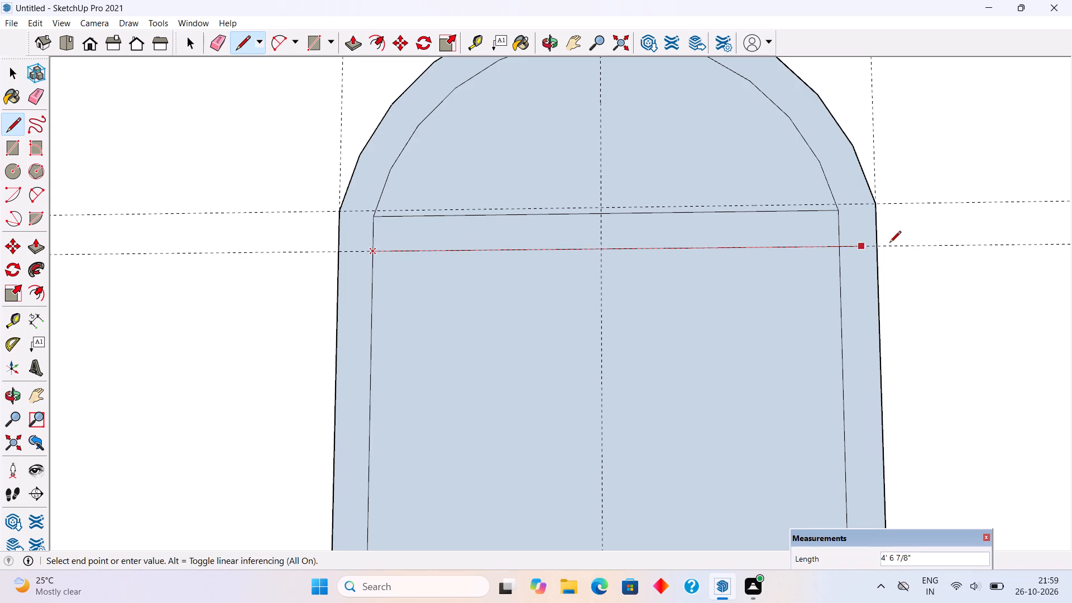
{"action": "left_click", "coordinate": [837, 246]}
{"action": "scroll", "coordinate": [830, 359], "scroll_direction": "down", "scroll_amount": 5}
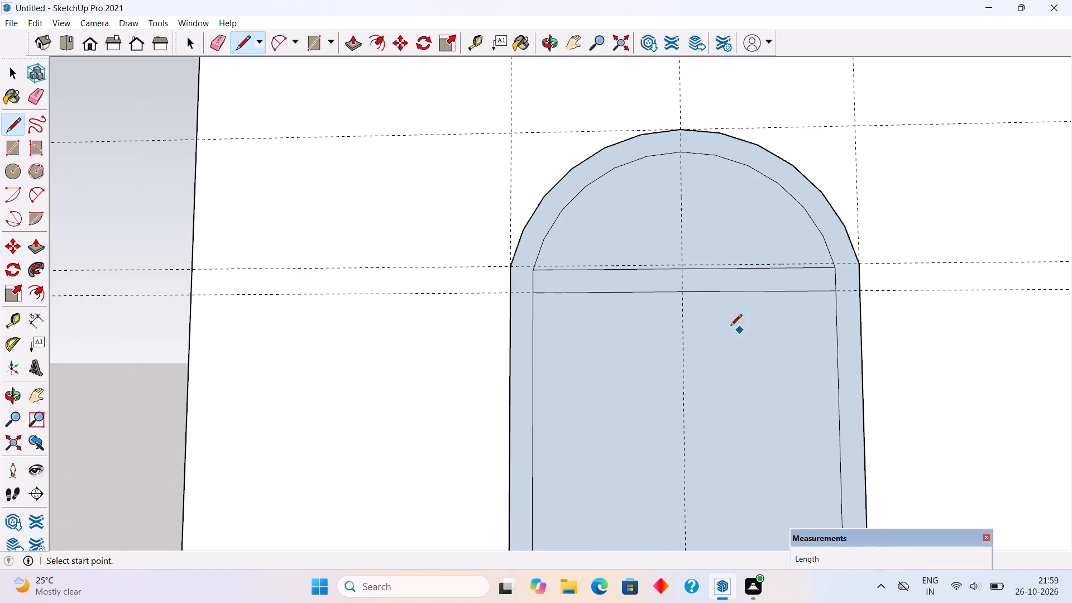
{"action": "scroll", "coordinate": [651, 307], "scroll_direction": "down", "scroll_amount": 1}
{"action": "key", "text": "space"}
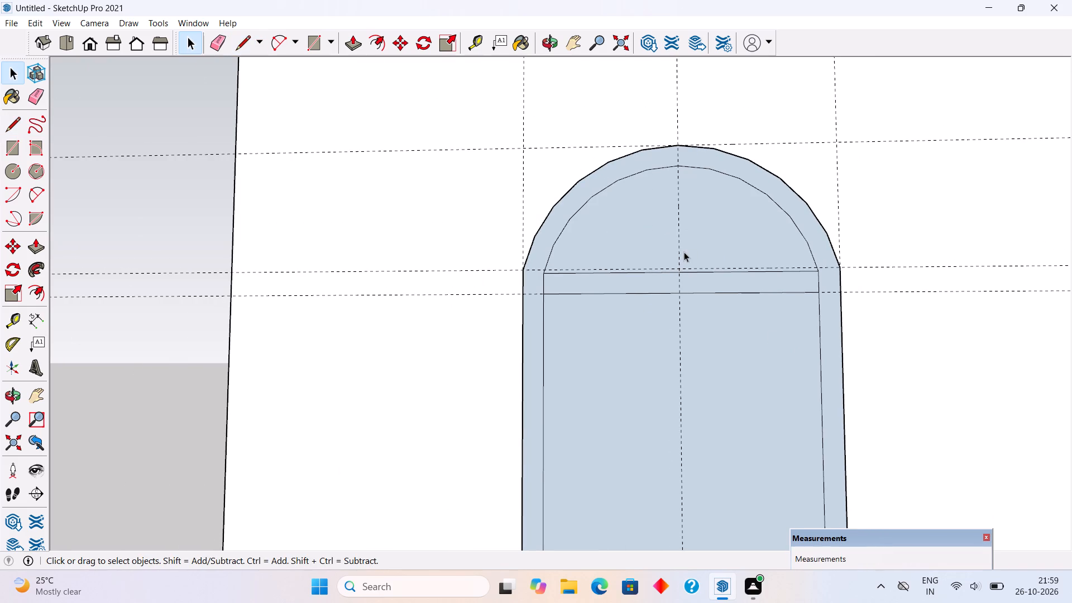
Place a vertical guide 2" to the right of the window's centre guide.
{"action": "key", "text": "t"}
{"action": "left_click", "coordinate": [681, 228]}
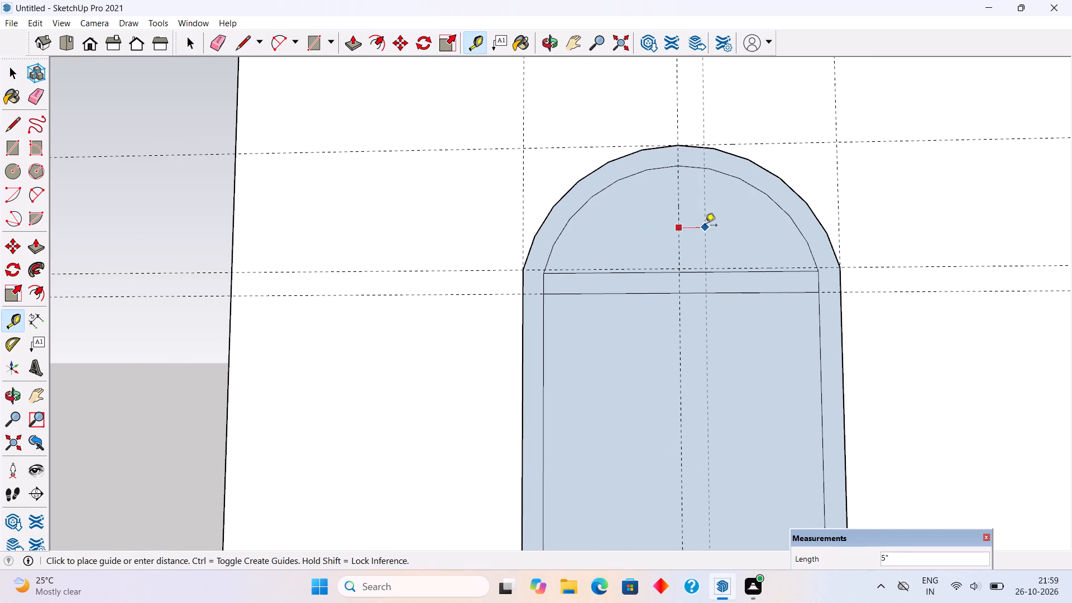
{"action": "type", "text": "2\""}
{"action": "key", "text": "Return"}
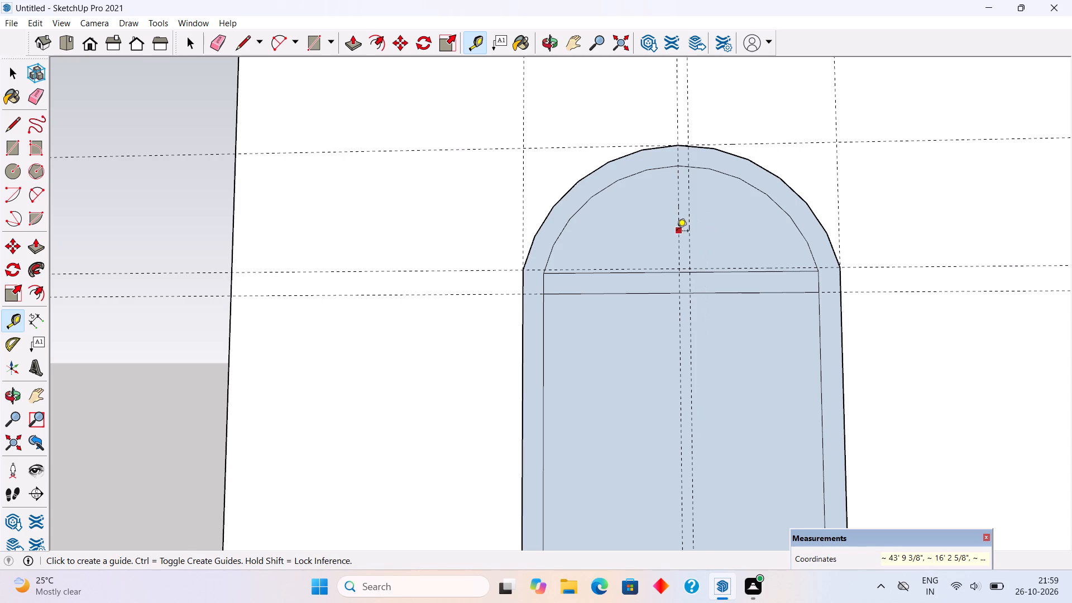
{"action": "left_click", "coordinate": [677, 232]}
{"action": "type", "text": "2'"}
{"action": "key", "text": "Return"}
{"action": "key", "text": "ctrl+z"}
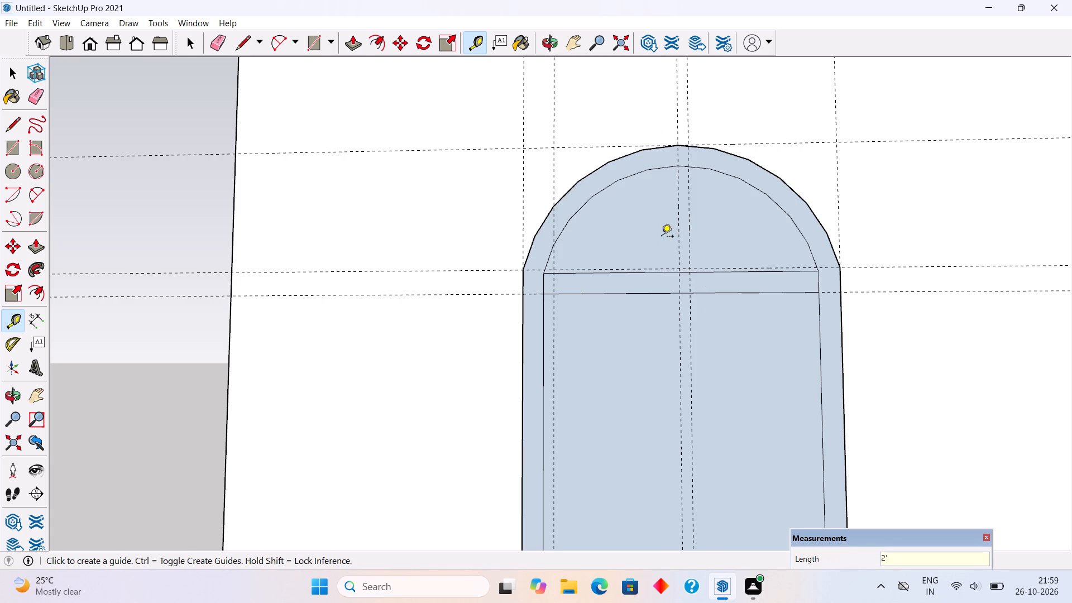
Place a vertical guide 2" to the left of the window's centre guide.
{"action": "left_click", "coordinate": [681, 225]}
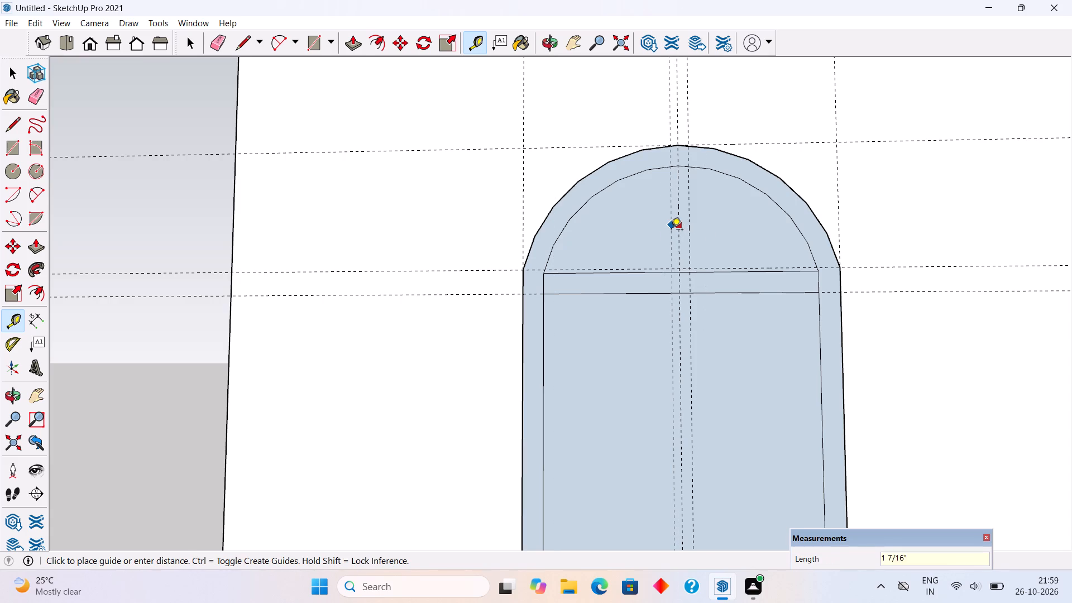
{"action": "type", "text": "2\""}
{"action": "key", "text": "Return"}
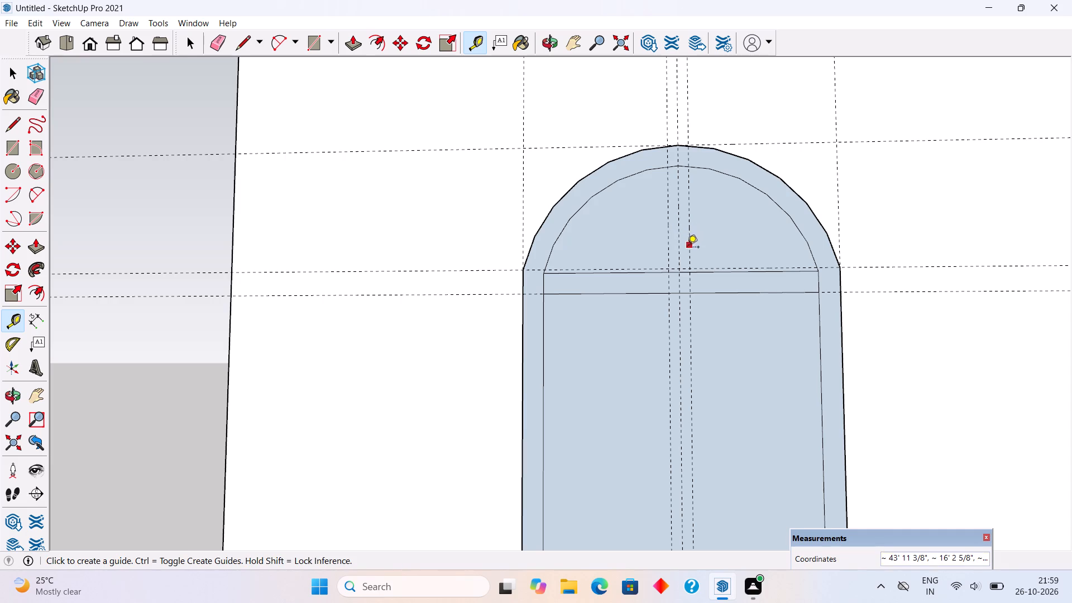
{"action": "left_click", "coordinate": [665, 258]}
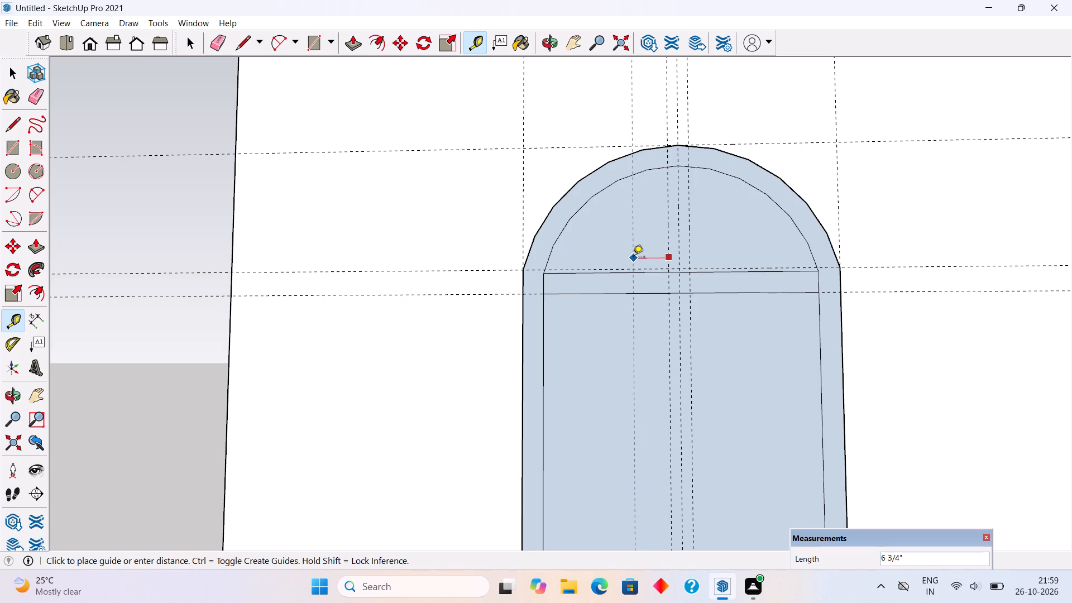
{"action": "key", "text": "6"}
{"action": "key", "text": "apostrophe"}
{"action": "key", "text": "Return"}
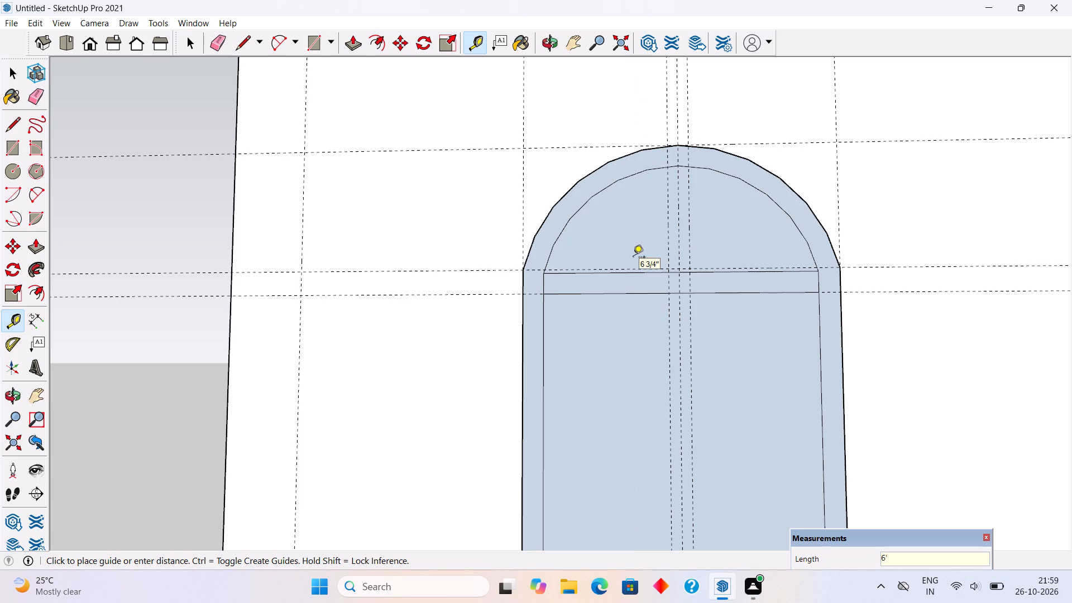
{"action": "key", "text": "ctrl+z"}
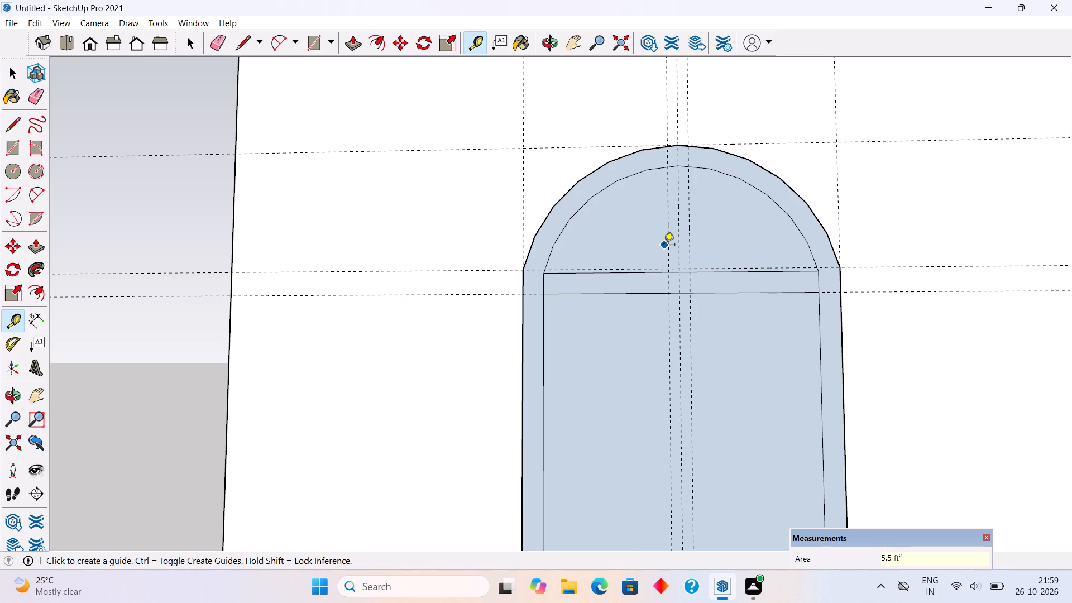
Place a vertical guide 6' to the left of the guide just left of the window's centre.
{"action": "scroll", "coordinate": [664, 246], "scroll_direction": "down", "scroll_amount": 1}
{"action": "scroll", "coordinate": [673, 260], "scroll_direction": "up", "scroll_amount": 4}
{"action": "left_click", "coordinate": [666, 236]}
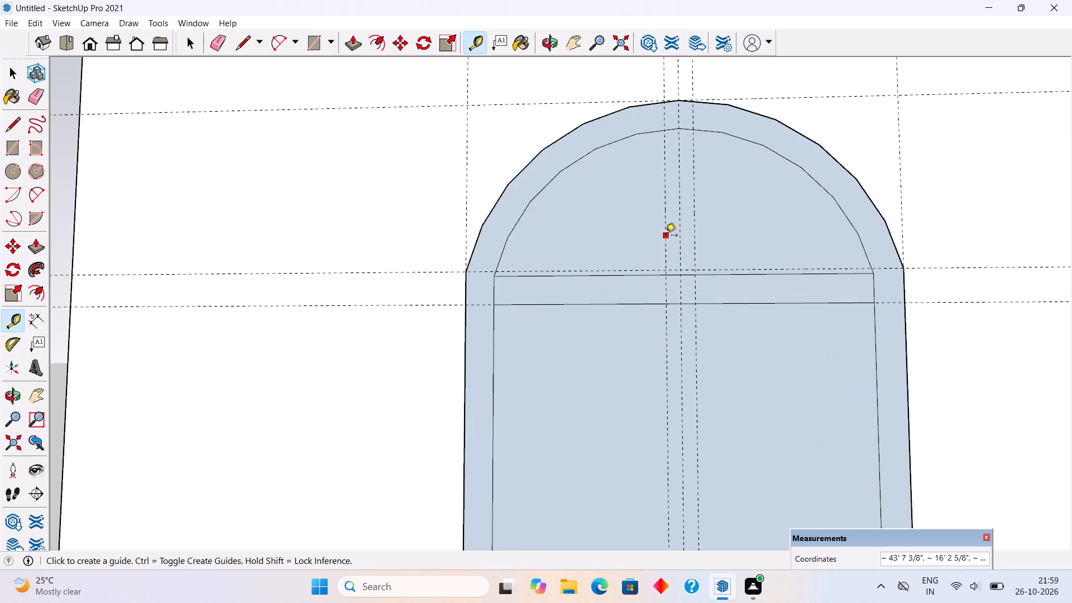
{"action": "key", "text": "6"}
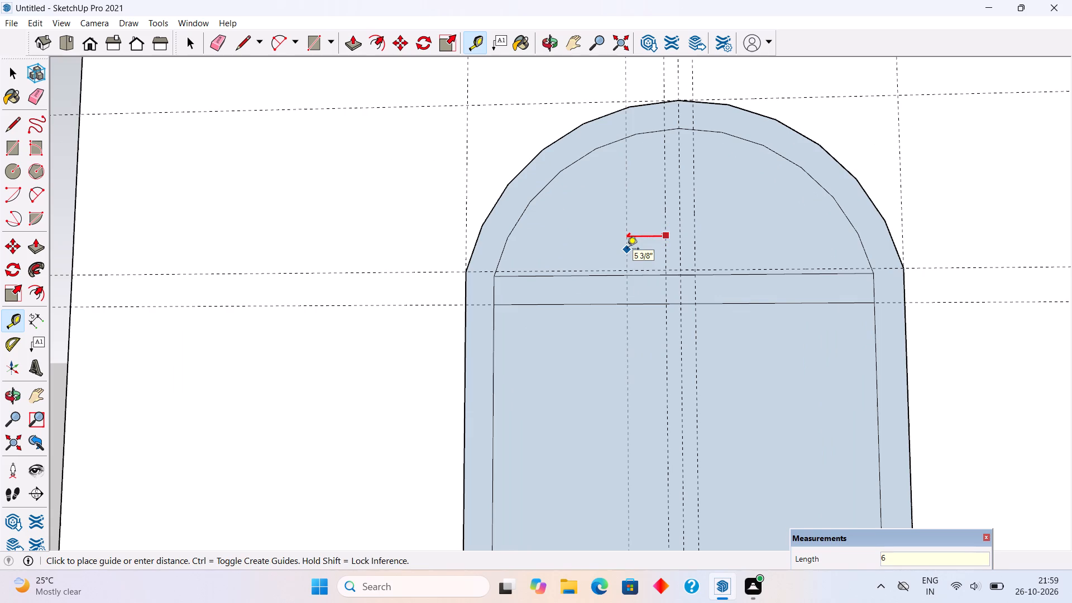
{"action": "key", "text": "apostrophe"}
{"action": "key", "text": "Return"}
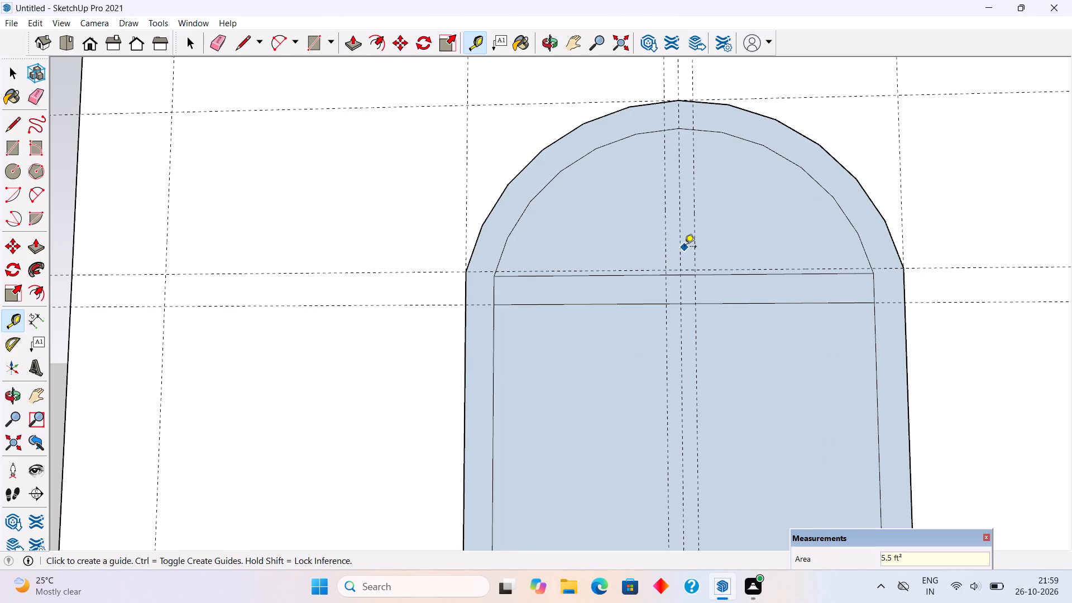
Place vertical guides 6" outward from each of the two guides flanking the window's centre guide.
{"action": "scroll", "coordinate": [685, 247], "scroll_direction": "down", "scroll_amount": 4}
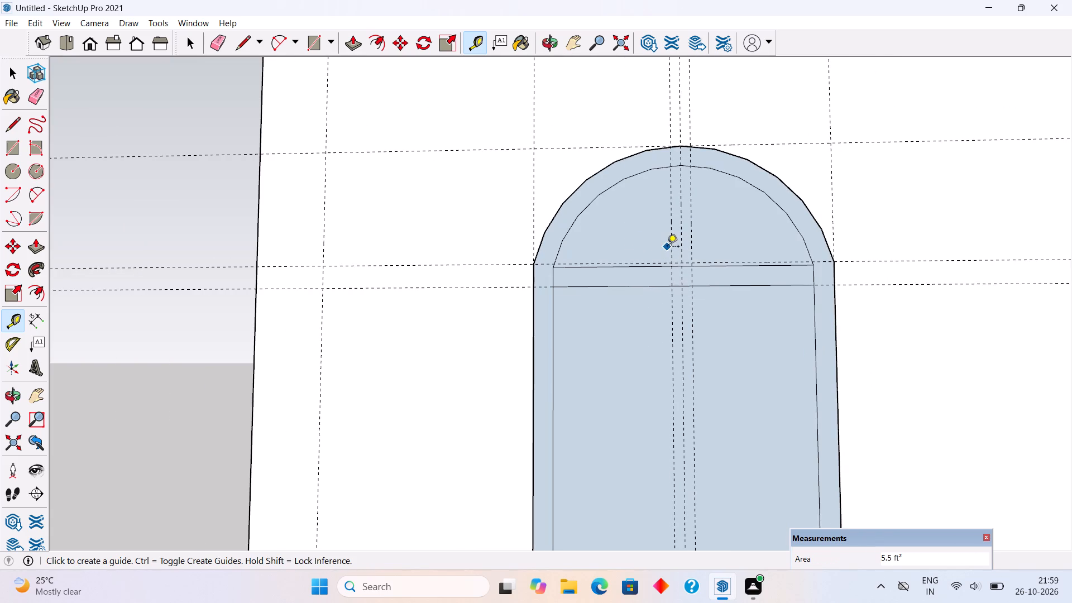
{"action": "left_click", "coordinate": [670, 247]}
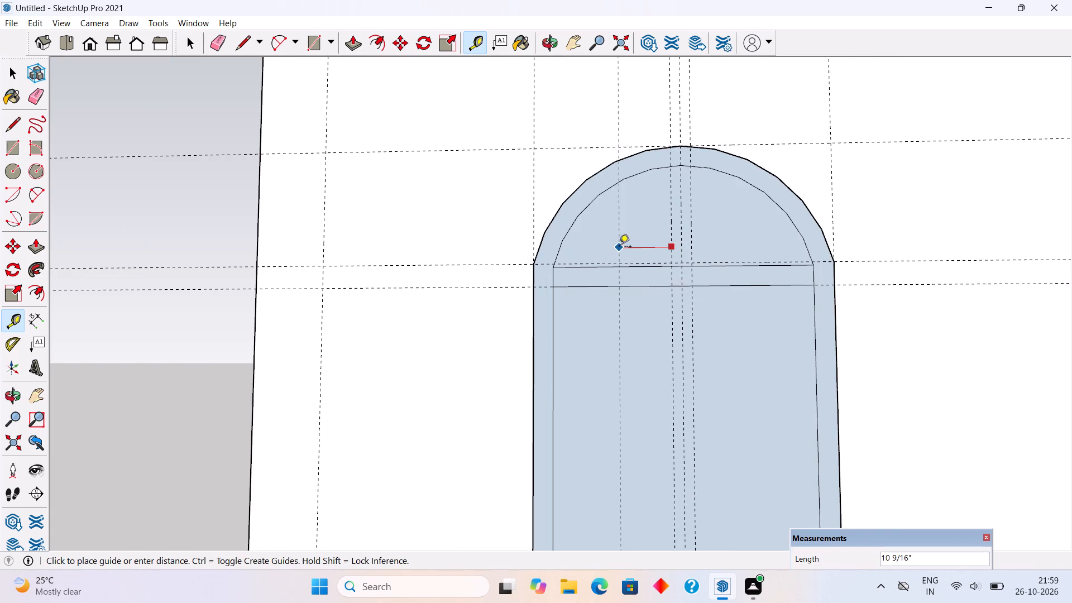
{"action": "type", "text": "6\""}
{"action": "key", "text": "Return"}
{"action": "left_click", "coordinate": [695, 248]}
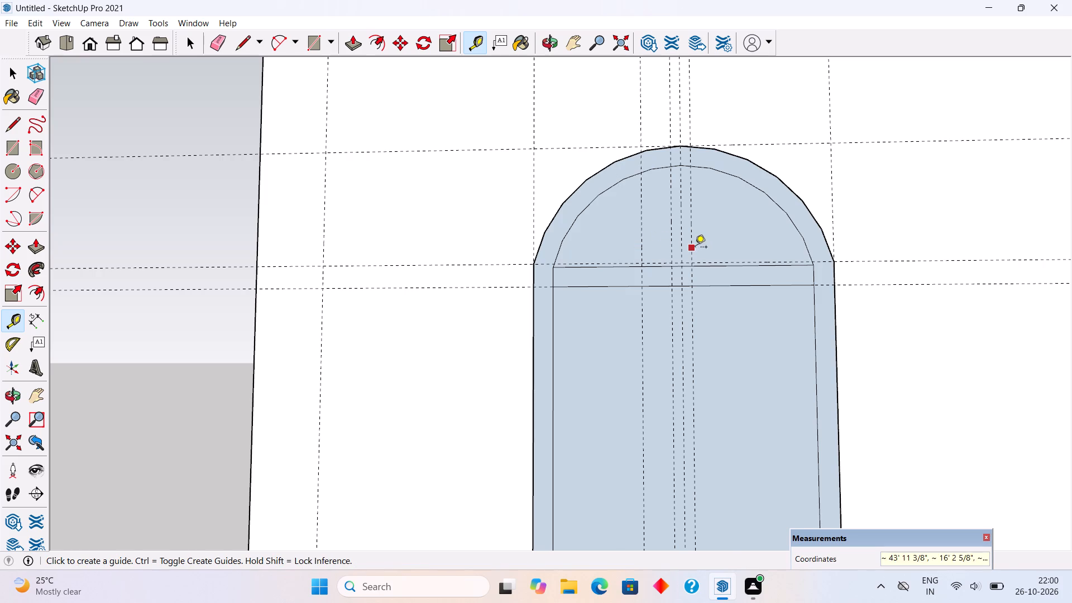
{"action": "key", "text": "6"}
{"action": "key", "text": "shift+quotedbl"}
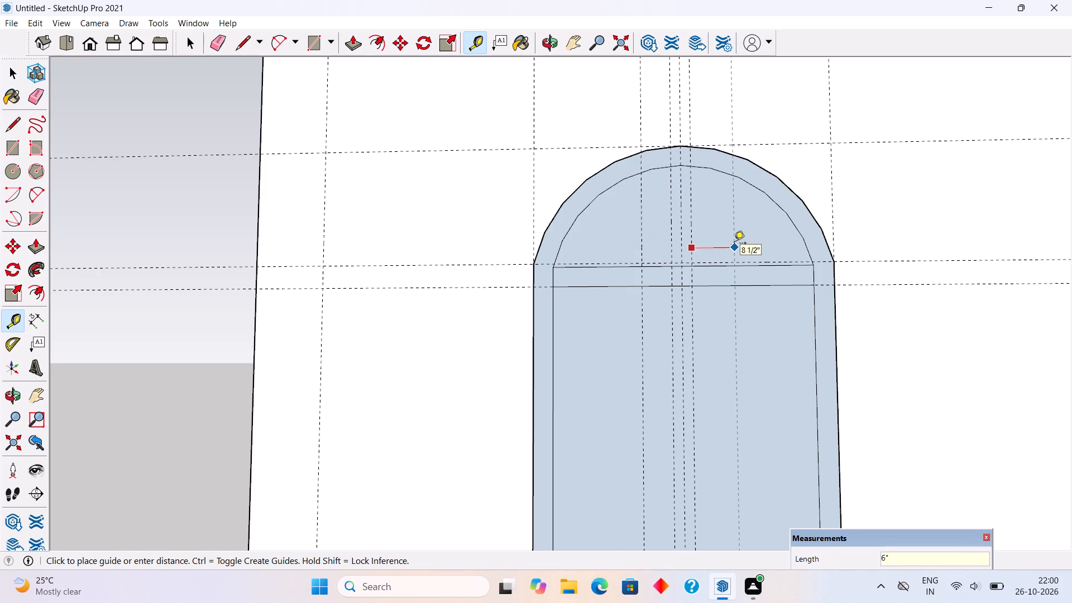
{"action": "key", "text": "Return"}
Draw a 1' 4" line along the crossbar's top edge between the two 6" guides.
{"action": "scroll", "coordinate": [671, 266], "scroll_direction": "up", "scroll_amount": 4}
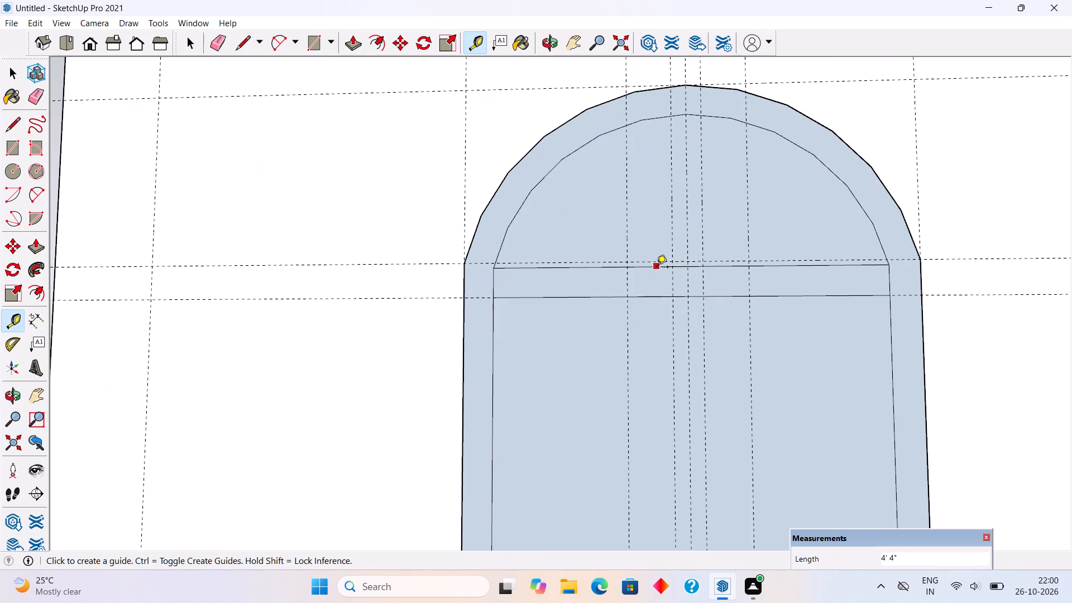
{"action": "key", "text": "l"}
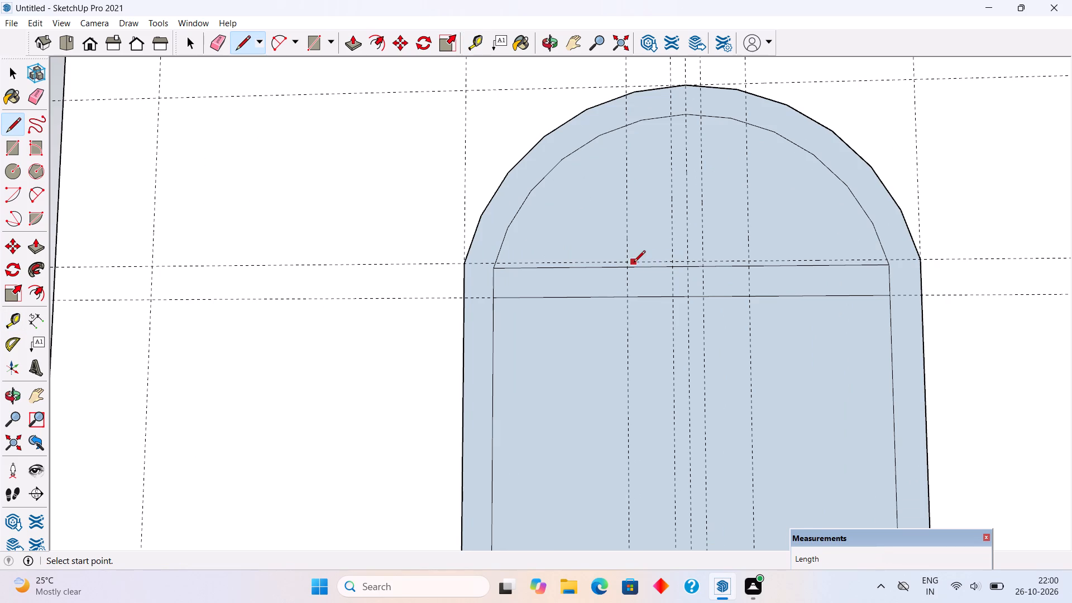
{"action": "left_click", "coordinate": [626, 265]}
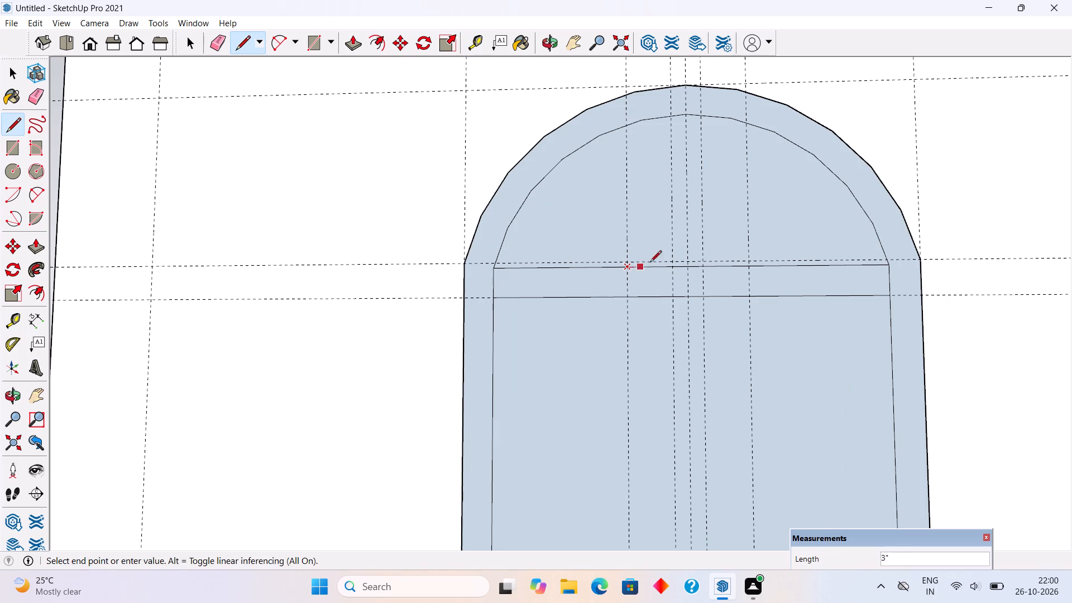
{"action": "left_click", "coordinate": [752, 269]}
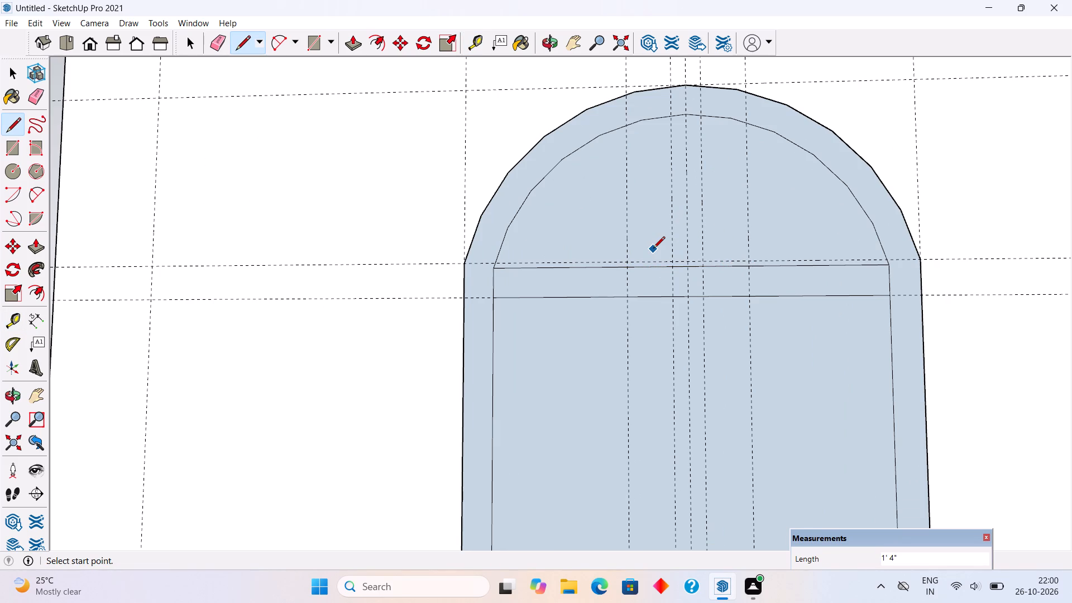
Draw an arc over the 1' 4" line on the crossbar's top edge, with a bulge of about 6 11/16".
{"action": "key", "text": "a"}
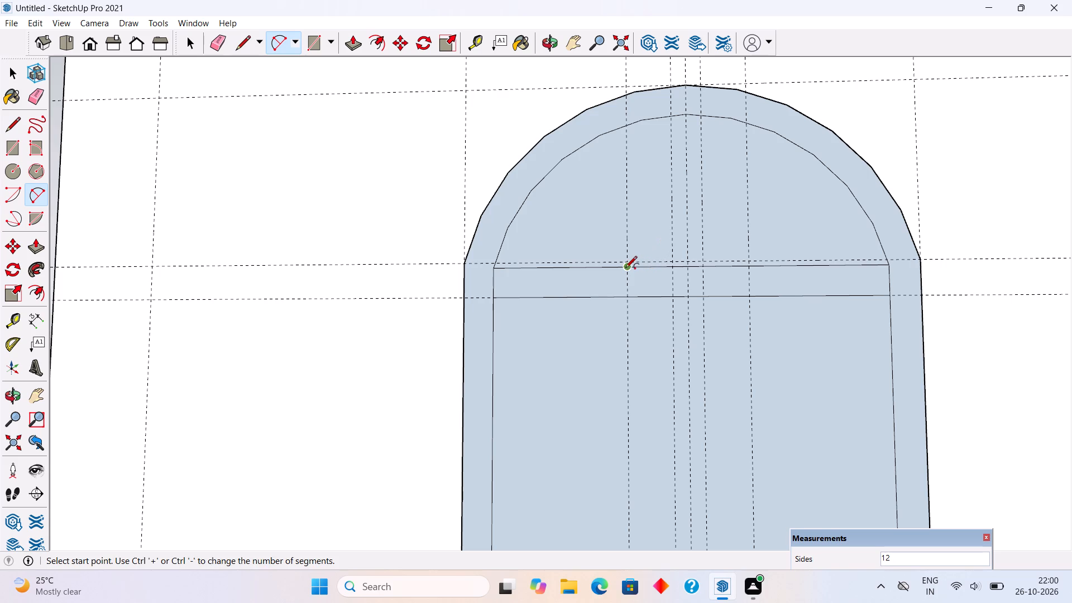
{"action": "left_click", "coordinate": [625, 269]}
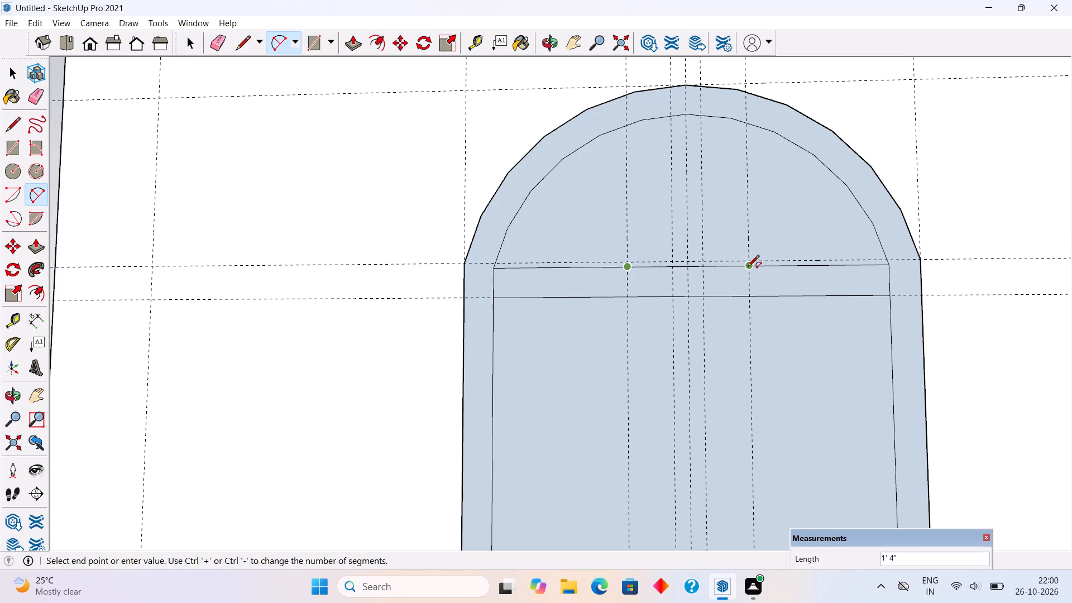
{"action": "left_click", "coordinate": [748, 267]}
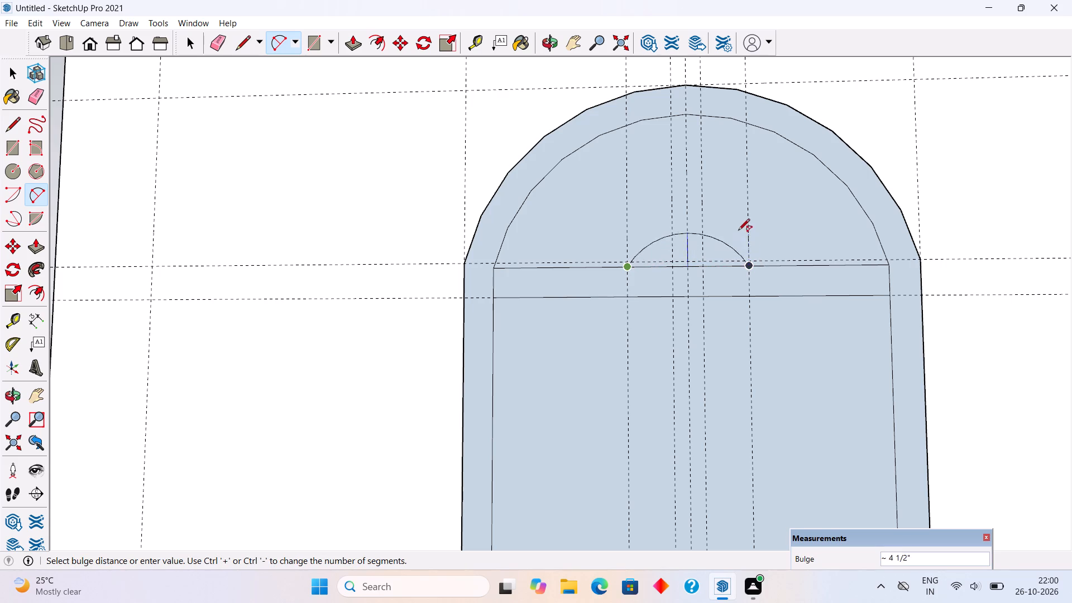
{"action": "left_click", "coordinate": [721, 216]}
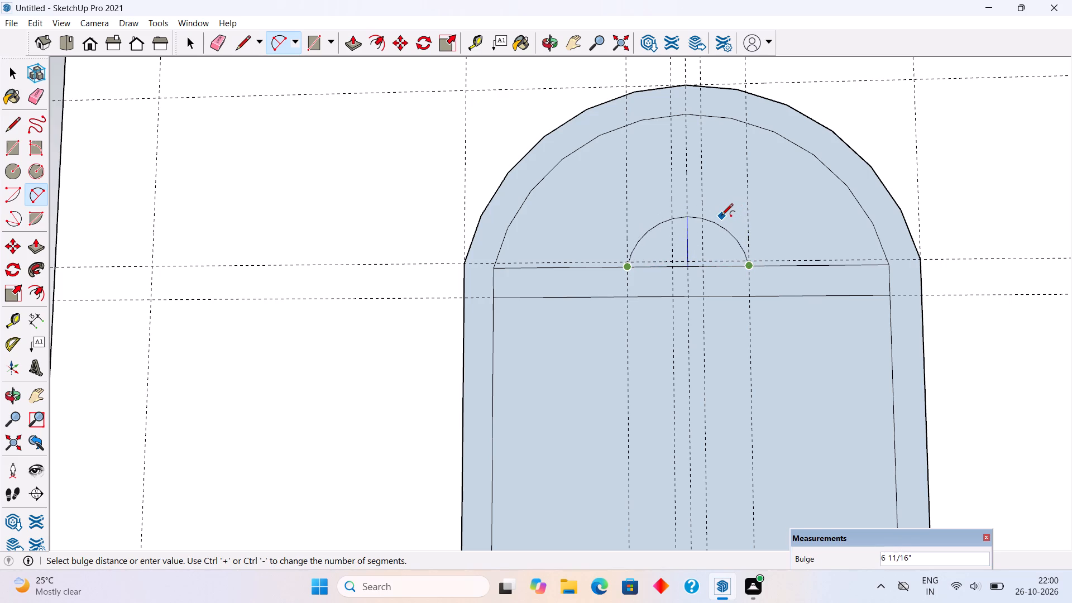
{"action": "key", "text": "space"}
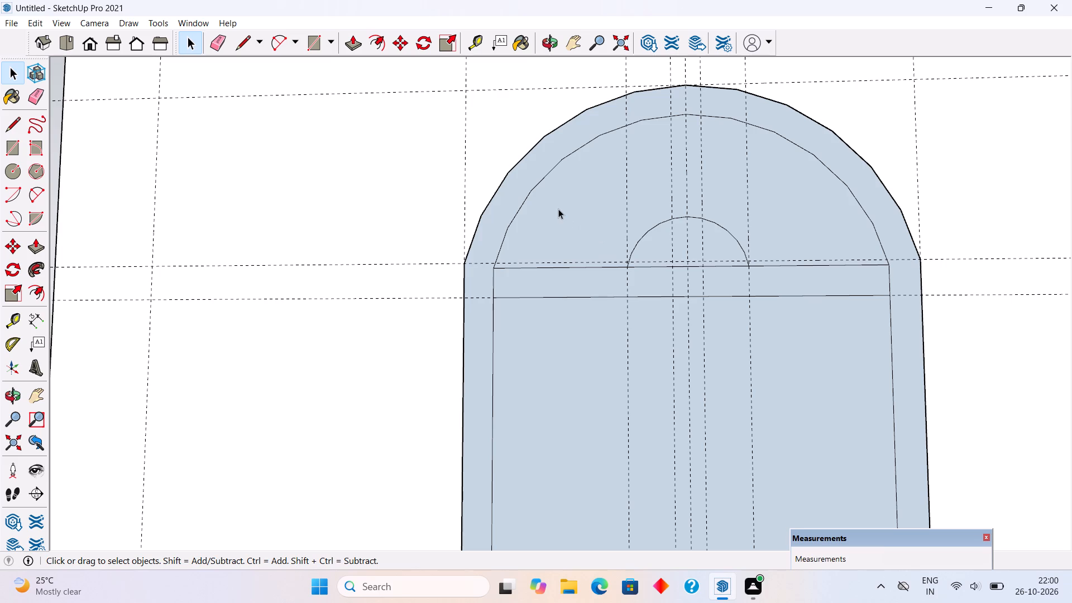
Place a vertical guide 7" inward from the frame's inner left edge and another 4" further inward from it.
{"action": "key", "text": "t"}
{"action": "left_click", "coordinate": [495, 355]}
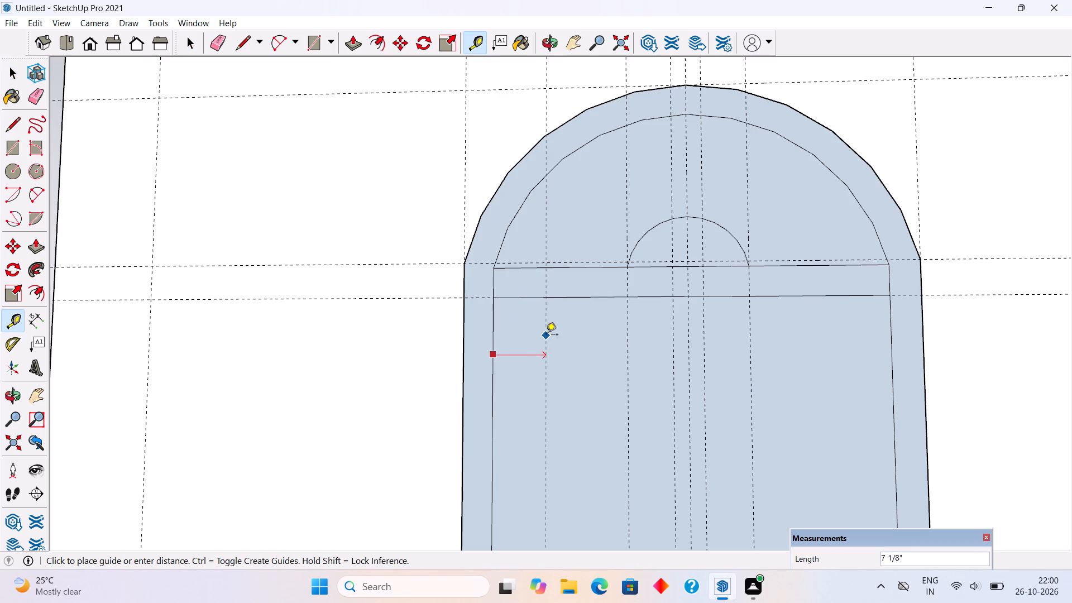
{"action": "key", "text": "7"}
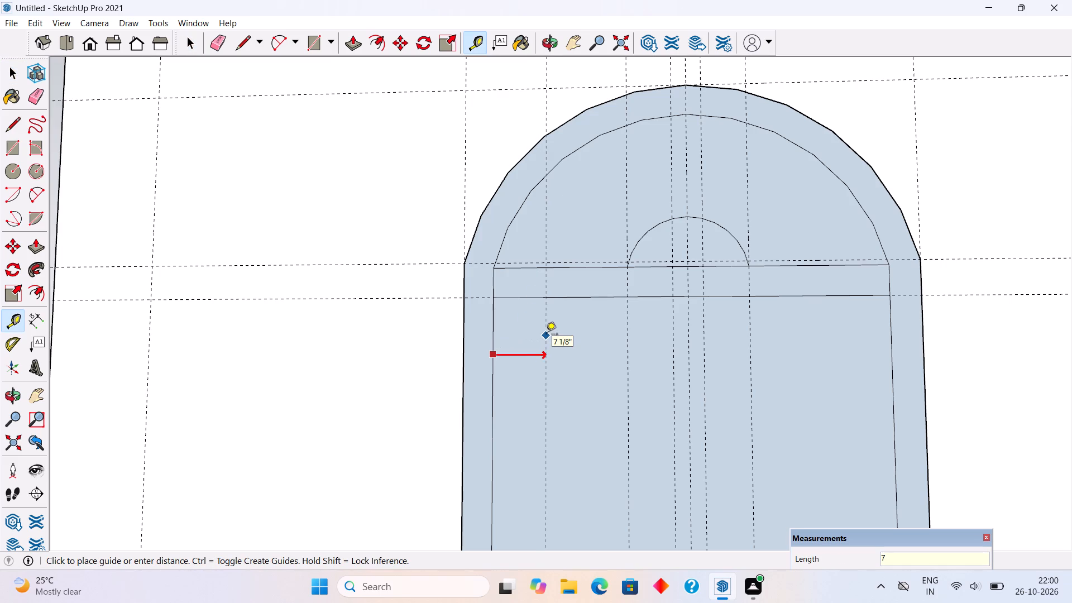
{"action": "key", "text": "shift+quotedbl"}
{"action": "key", "text": "Return"}
{"action": "left_click", "coordinate": [546, 337]}
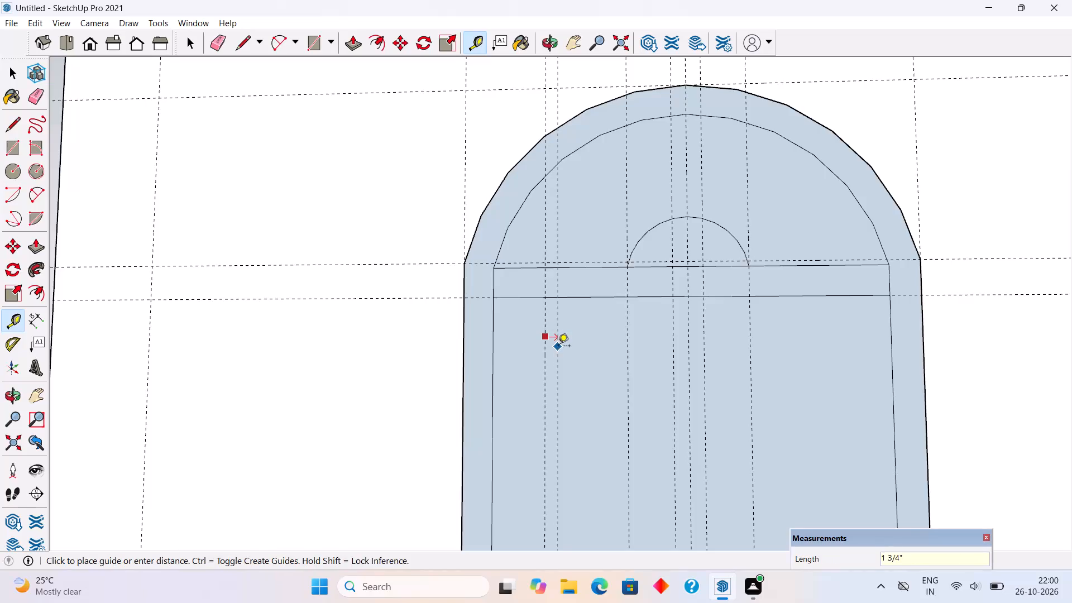
{"action": "type", "text": "4\""}
{"action": "key", "text": "Return"}
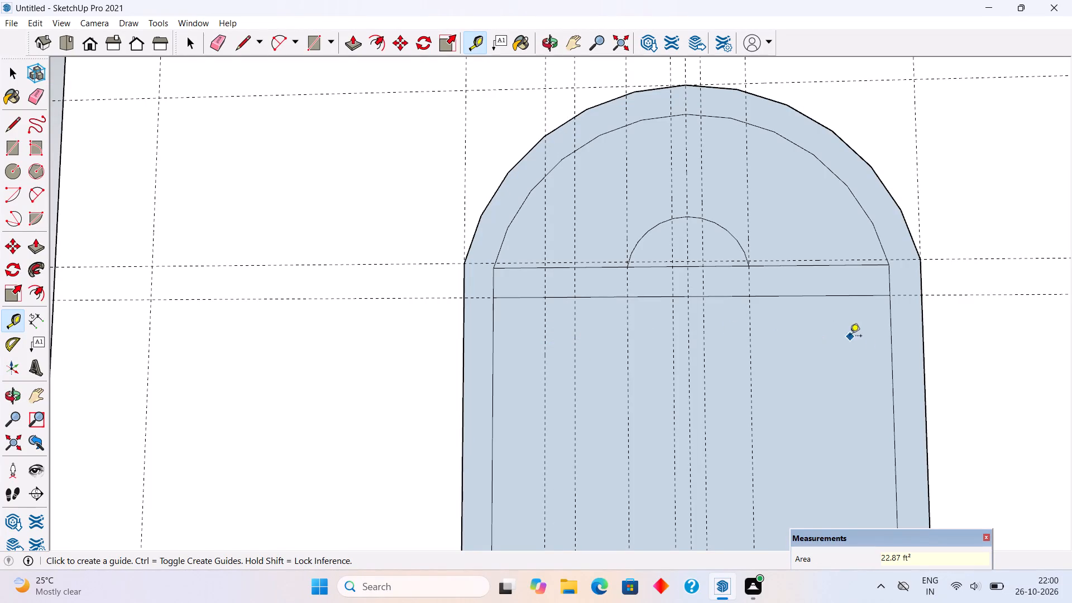
Place a vertical guide 7" inward from the frame's inner right edge.
{"action": "left_click", "coordinate": [896, 370]}
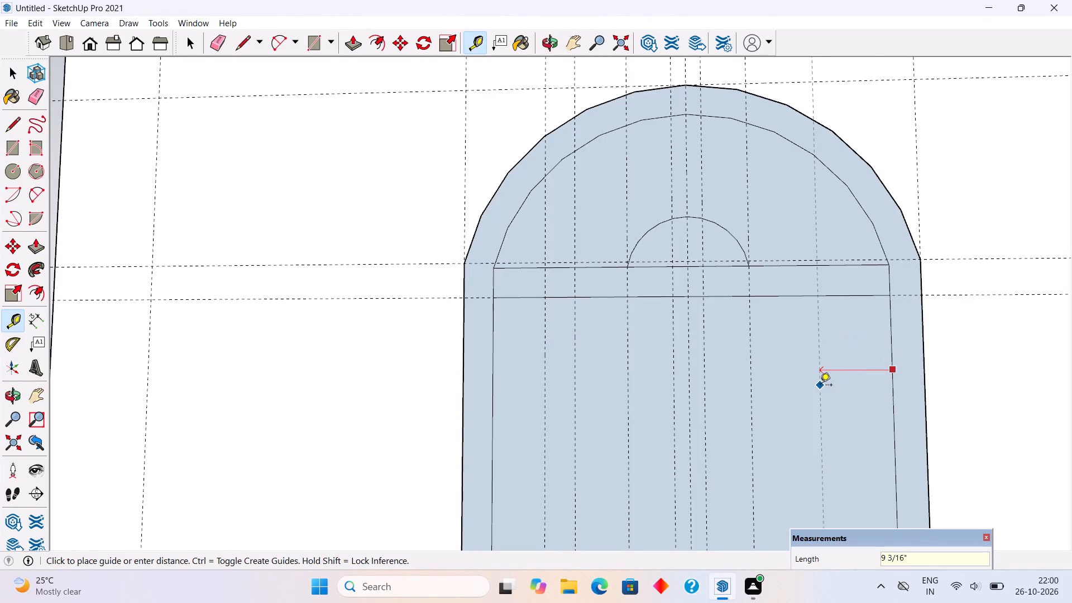
{"action": "type", "text": "7\""}
{"action": "key", "text": "Return"}
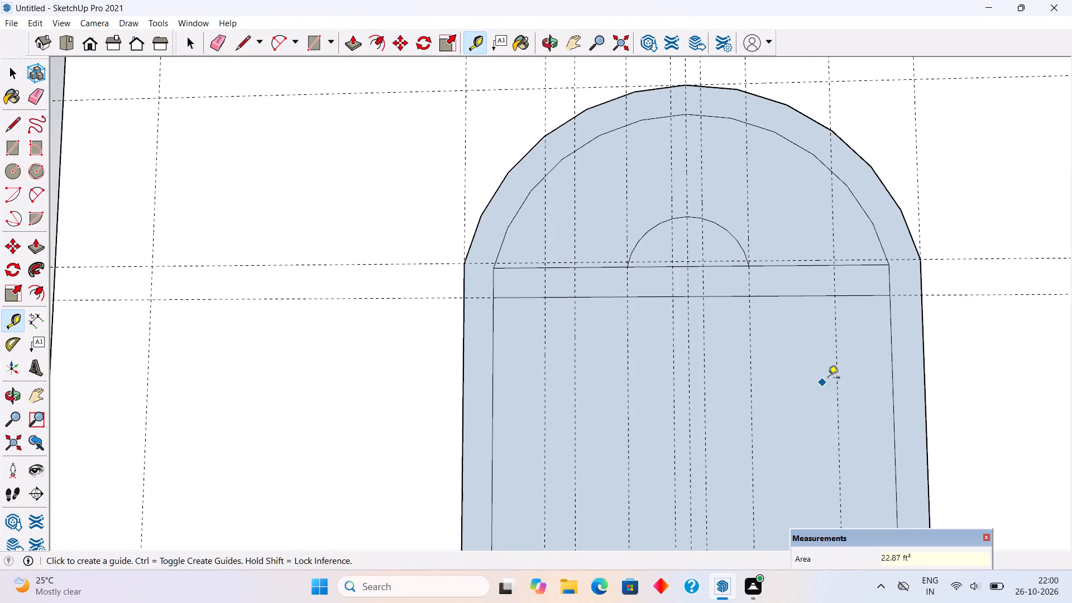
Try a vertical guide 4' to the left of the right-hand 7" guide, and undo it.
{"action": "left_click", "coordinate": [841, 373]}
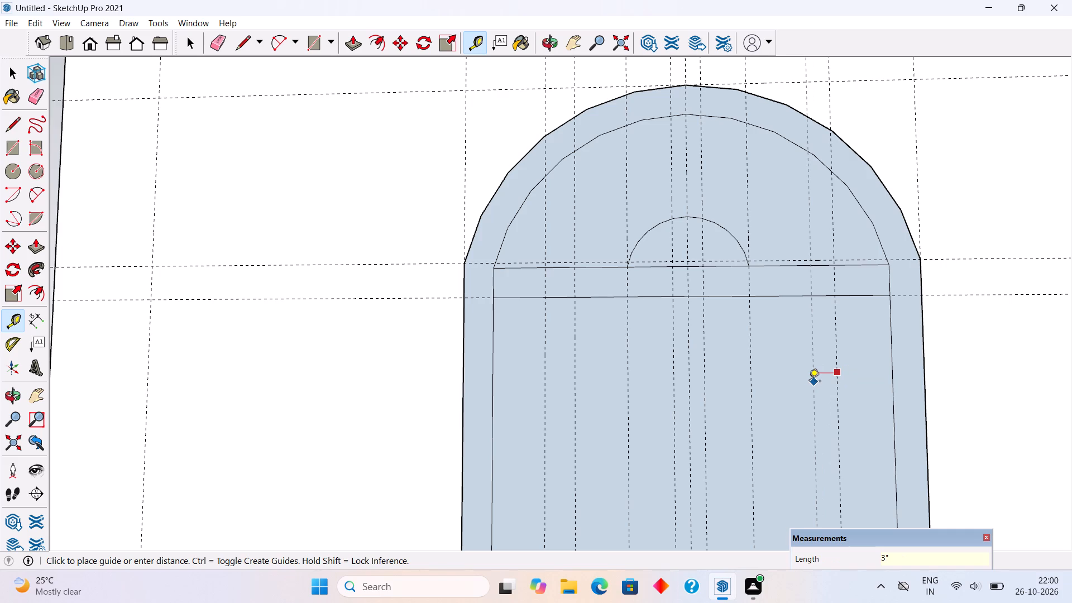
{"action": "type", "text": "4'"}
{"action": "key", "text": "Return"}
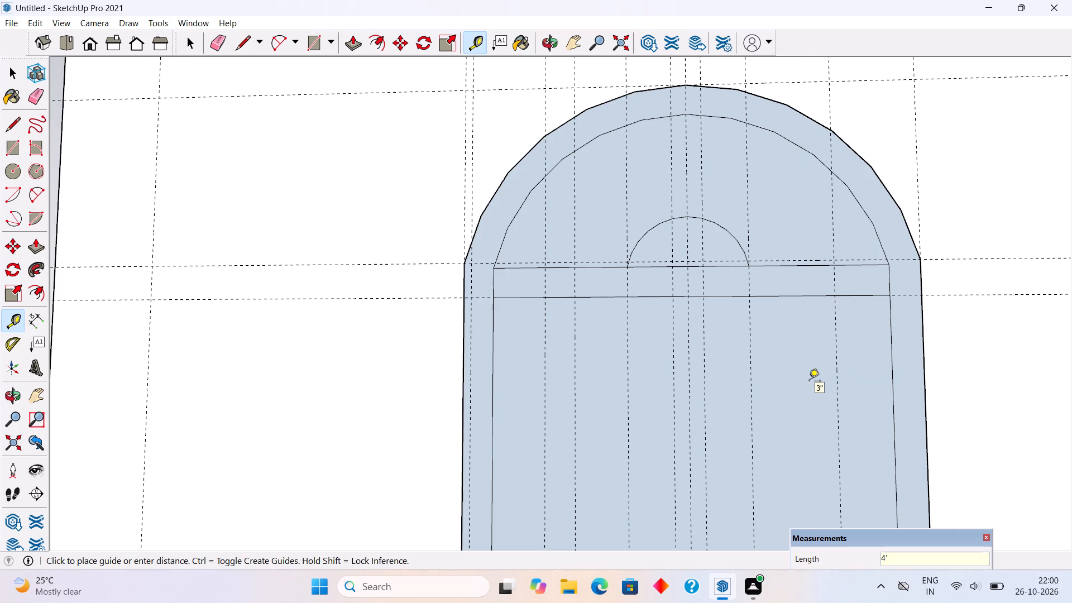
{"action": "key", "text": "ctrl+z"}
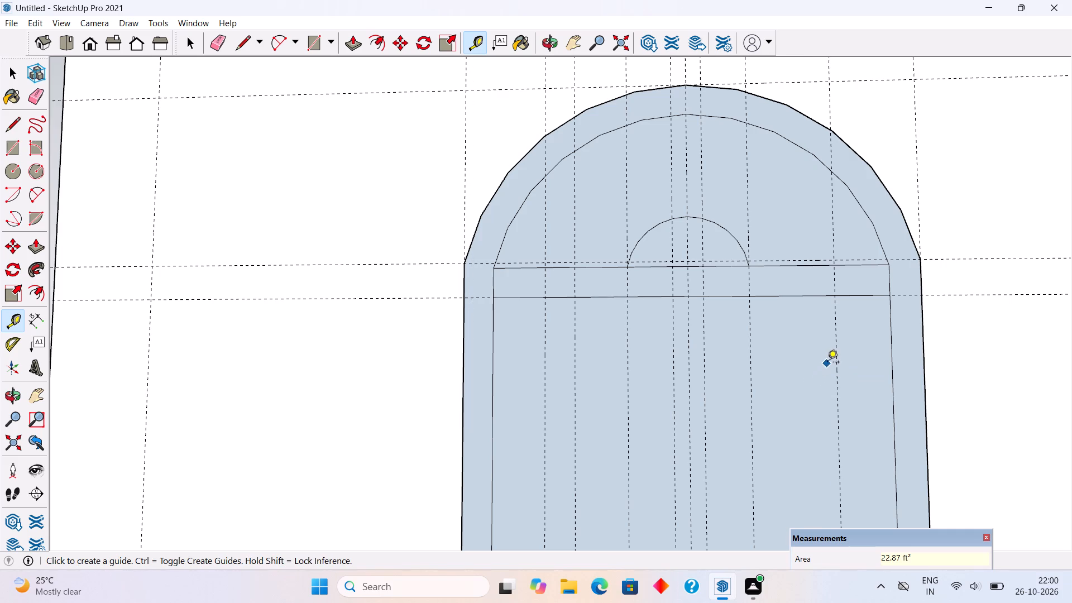
Place a vertical guide 4' to the left of the right-hand 7" guide.
{"action": "left_click", "coordinate": [835, 353]}
{"action": "type", "text": "4'"}
{"action": "key", "text": "Return"}
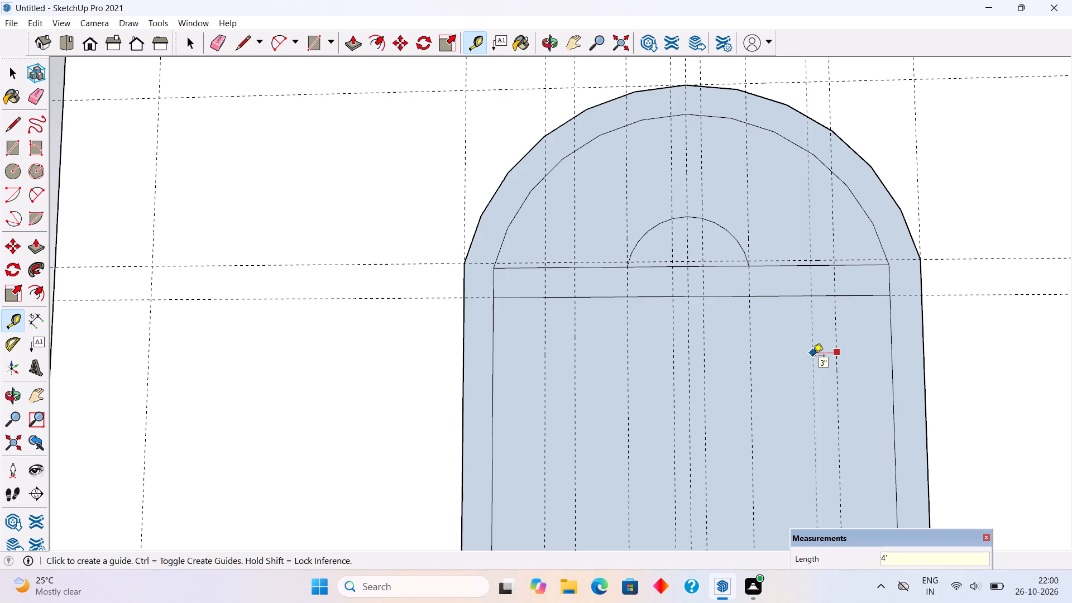
Place a vertical guide 4" inward from the right-hand 7" guide.
{"action": "left_click", "coordinate": [836, 355]}
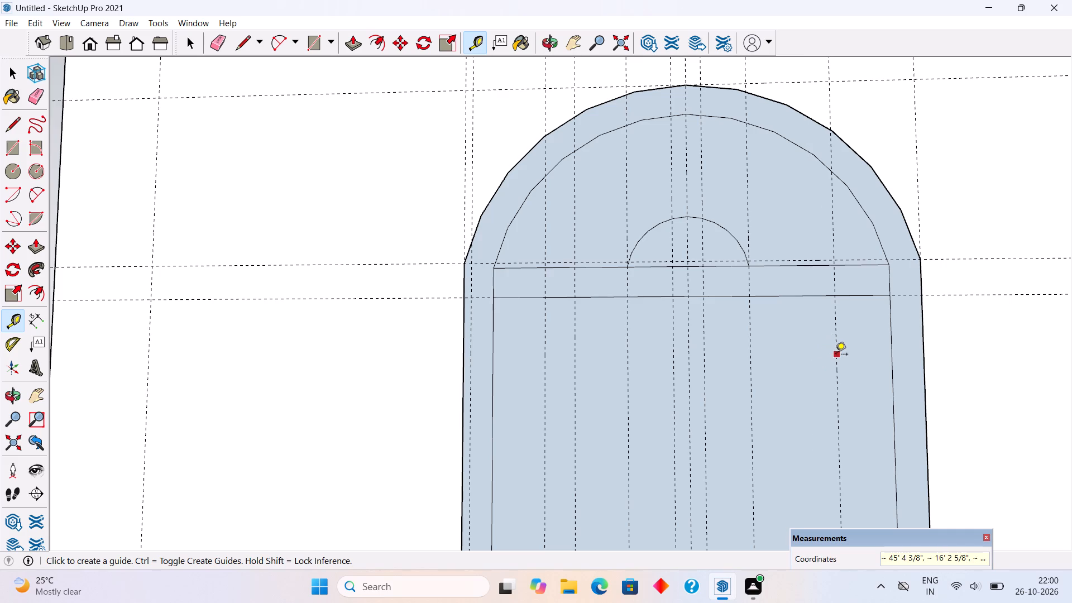
{"action": "key", "text": "4"}
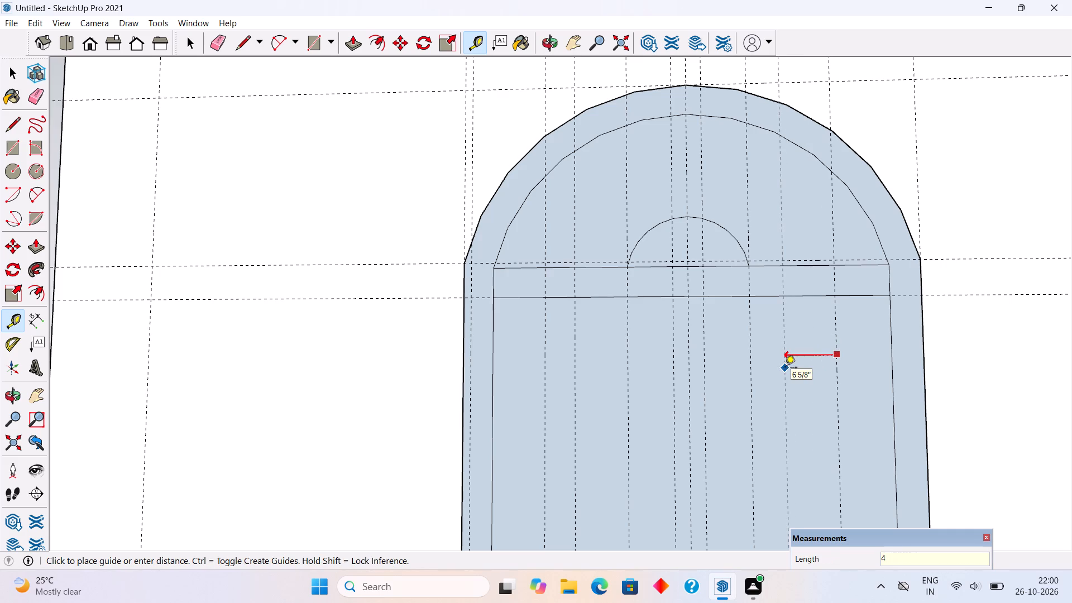
{"action": "key", "text": "shift+quotedbl"}
{"action": "key", "text": "Return"}
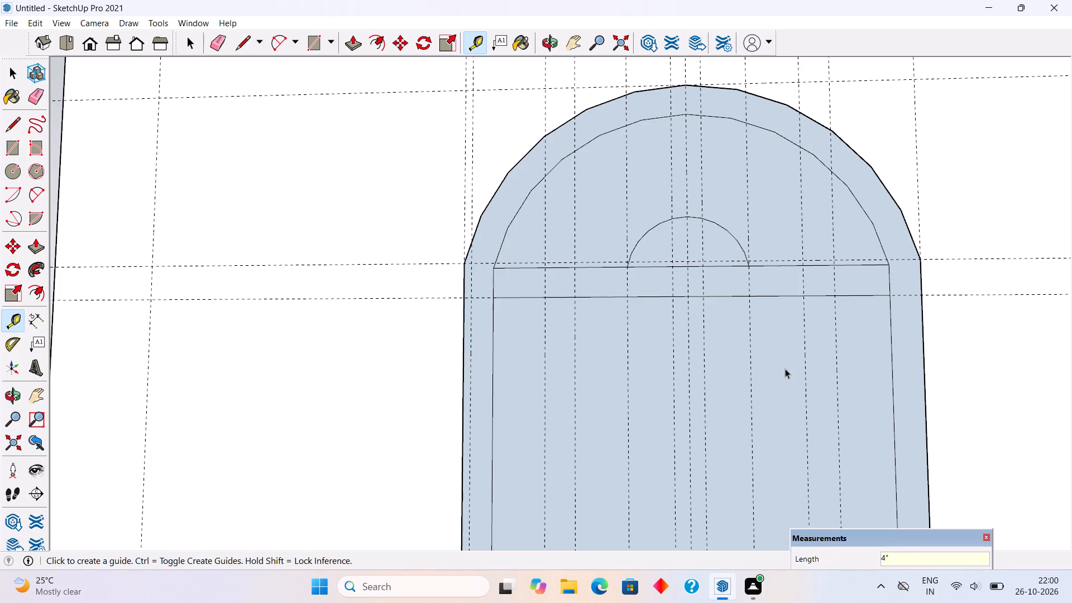
{"action": "key", "text": "space"}
Place a horizontal guide 5" above the crossbar's top edge.
{"action": "scroll", "coordinate": [760, 367], "scroll_direction": "down", "scroll_amount": 2}
{"action": "middle_click_drag", "start_coordinate": [777, 351], "coordinate": [780, 396]}
{"action": "scroll", "coordinate": [800, 256], "scroll_direction": "up", "scroll_amount": 4}
{"action": "middle_click_drag", "start_coordinate": [811, 327], "coordinate": [827, 364]}
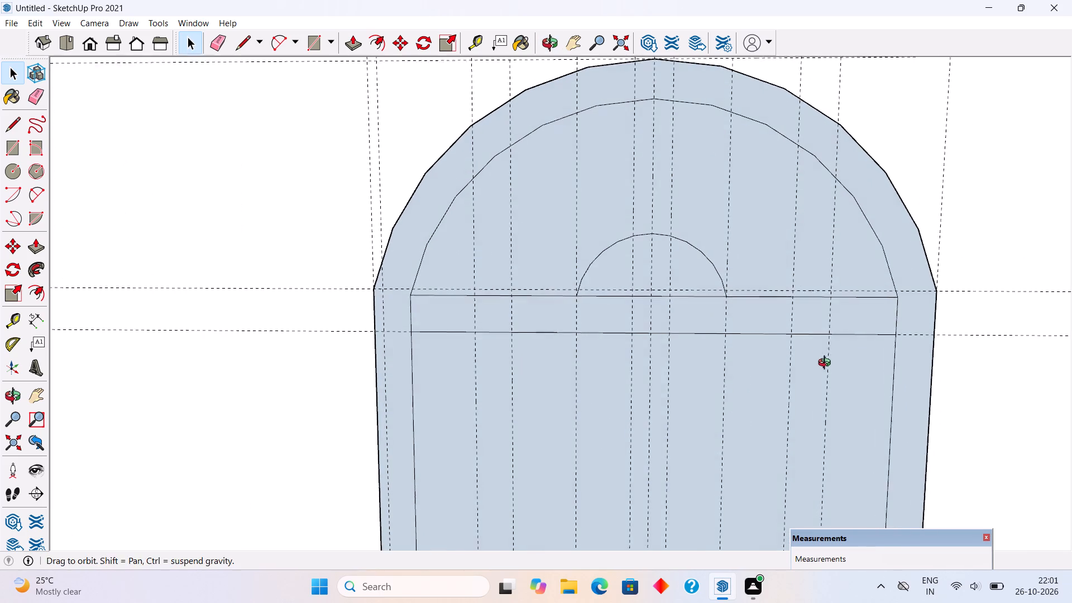
{"action": "middle_click_drag", "start_coordinate": [827, 364], "coordinate": [830, 373]}
{"action": "scroll", "coordinate": [515, 268], "scroll_direction": "up", "scroll_amount": 2}
{"action": "scroll", "coordinate": [518, 261], "scroll_direction": "down", "scroll_amount": 1}
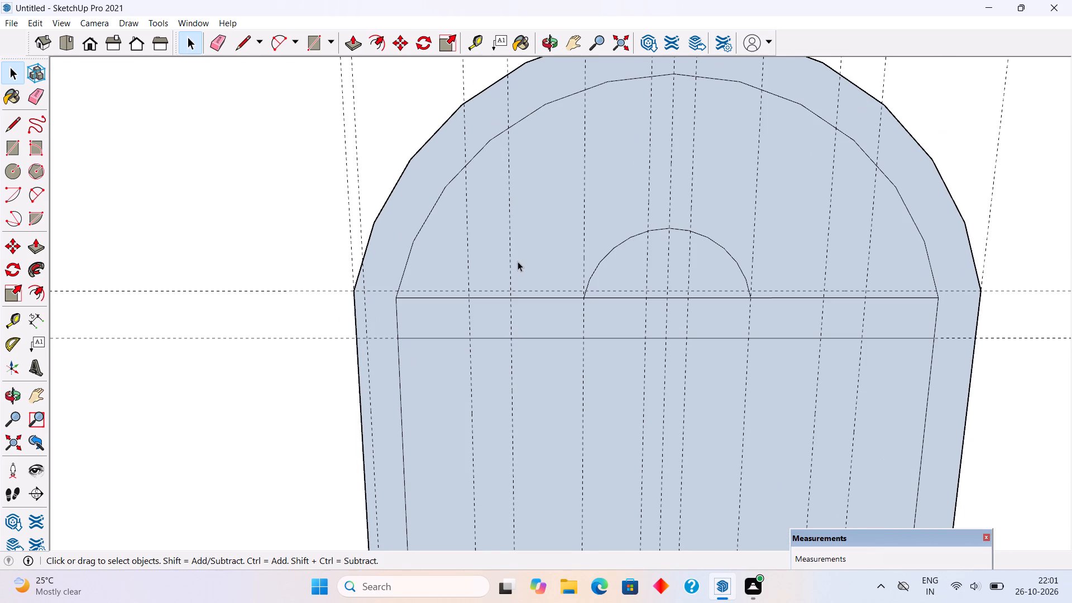
{"action": "key", "text": "l"}
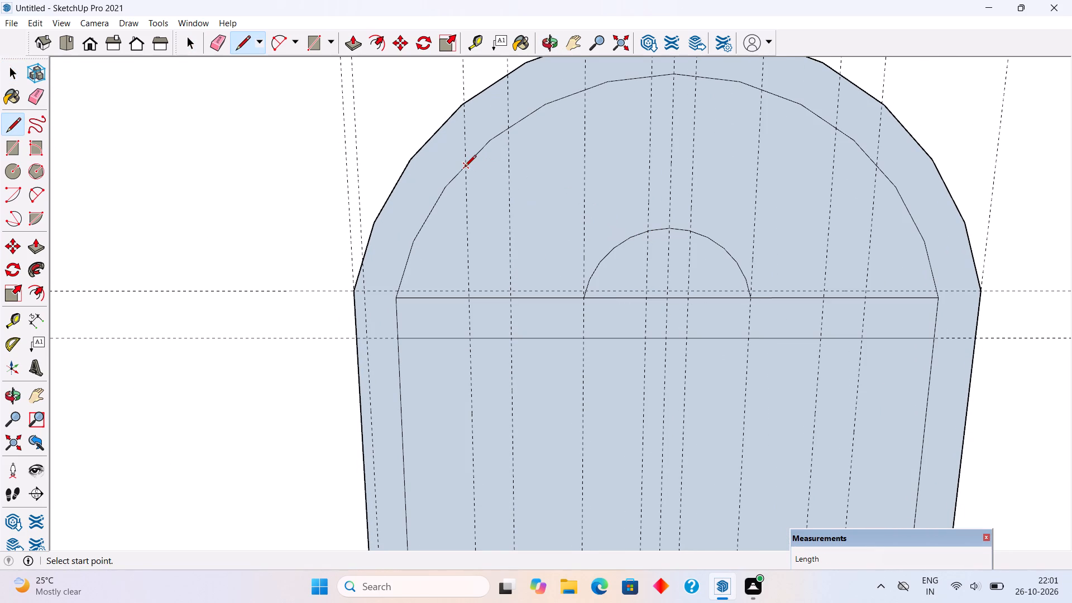
{"action": "key", "text": "t"}
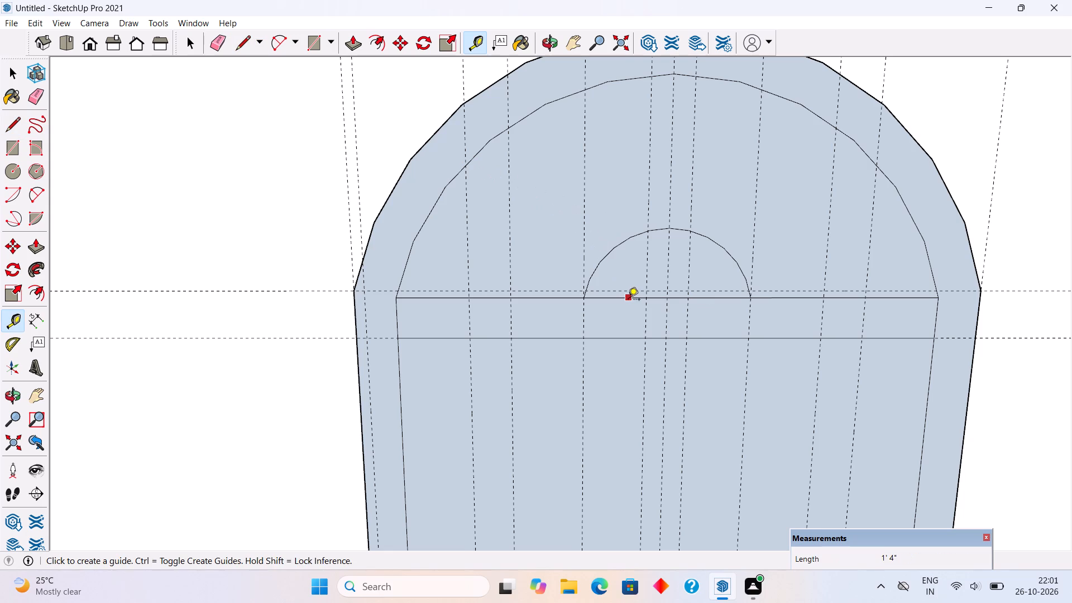
{"action": "left_click", "coordinate": [628, 300]}
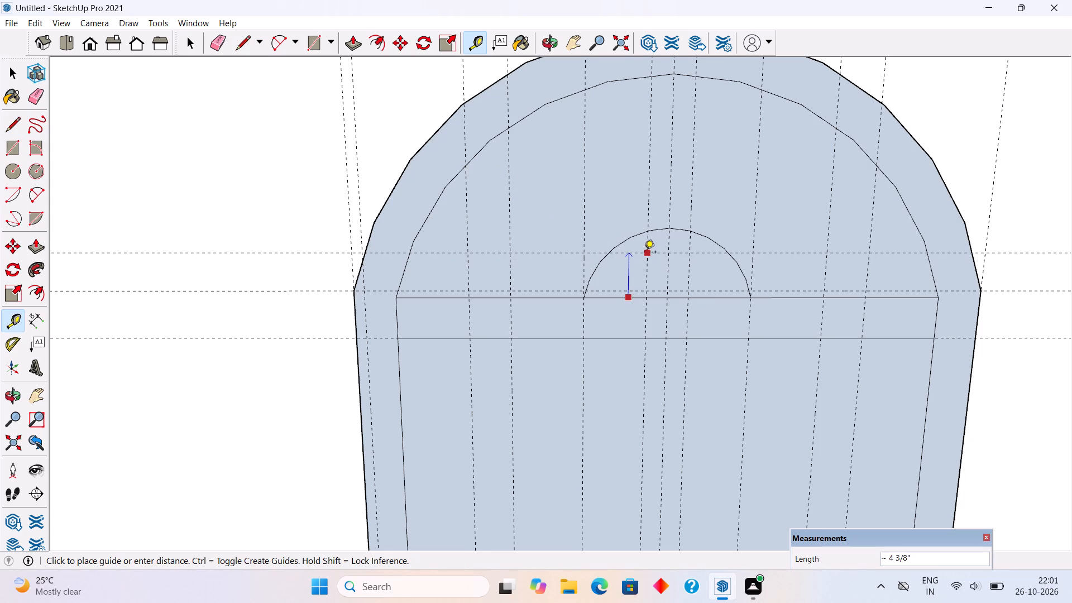
{"action": "type", "text": "5\""}
{"action": "key", "text": "Return"}
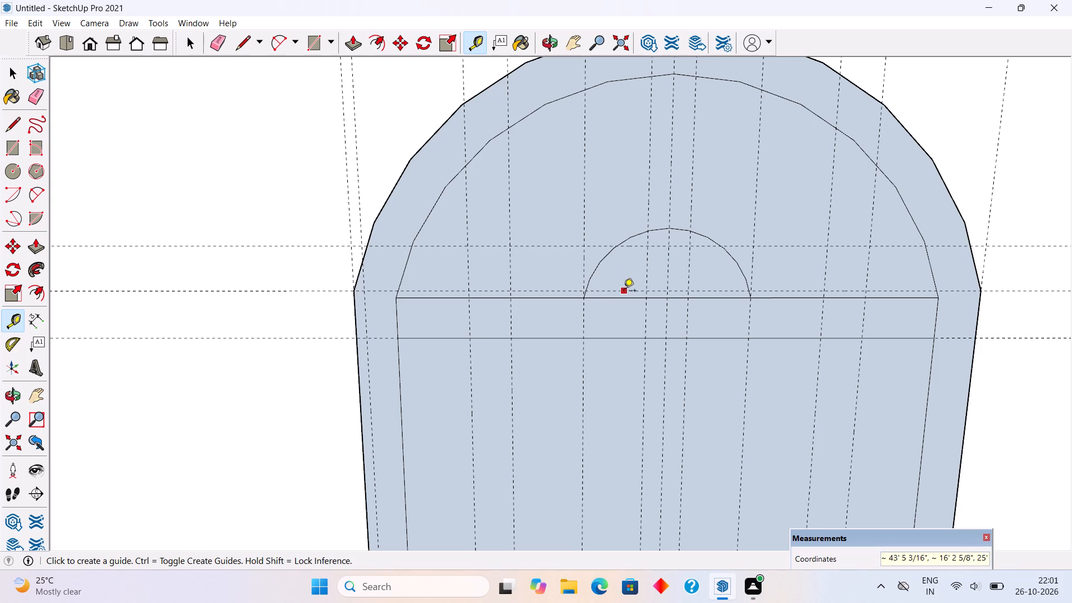
Place a horizontal guide 4" below the guide that runs 5" above the crossbar.
{"action": "left_click", "coordinate": [626, 299]}
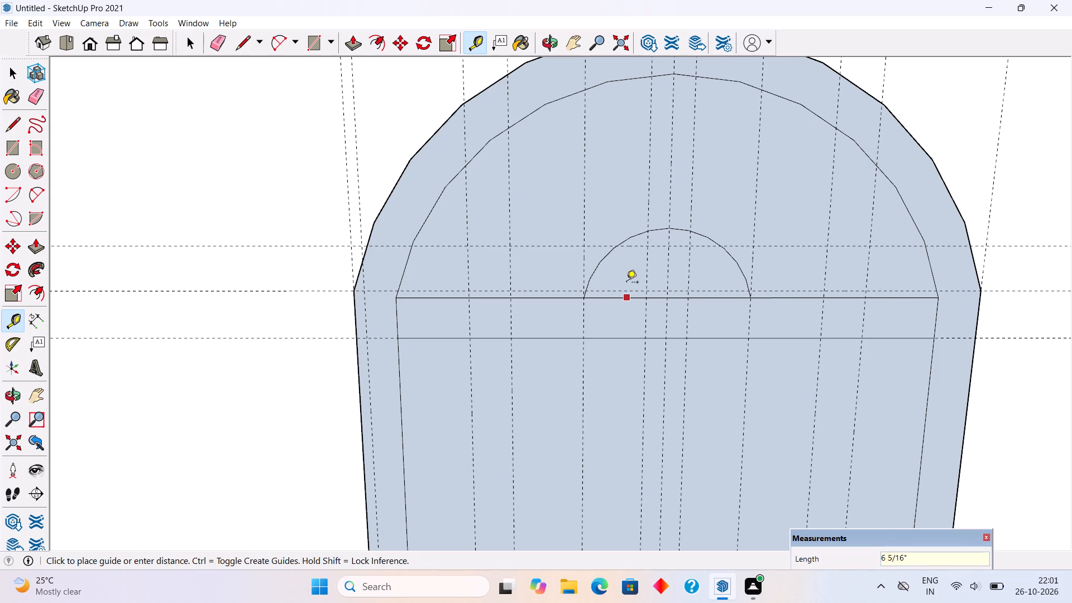
{"action": "key", "text": "t"}
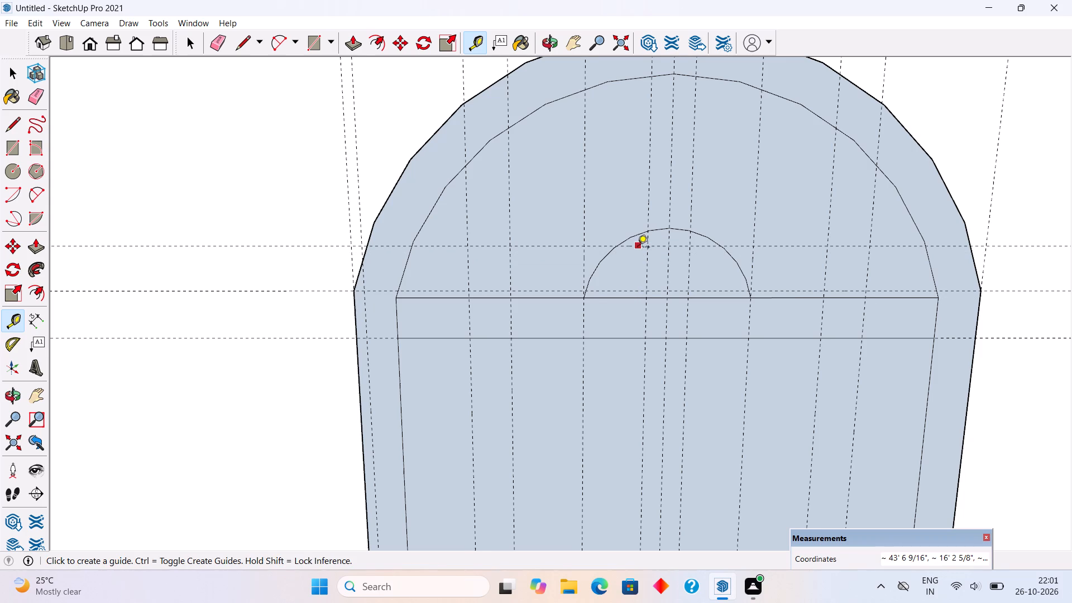
{"action": "left_click", "coordinate": [638, 248]}
{"action": "type", "text": "4\""}
{"action": "key", "text": "Return"}
{"action": "key", "text": "space"}
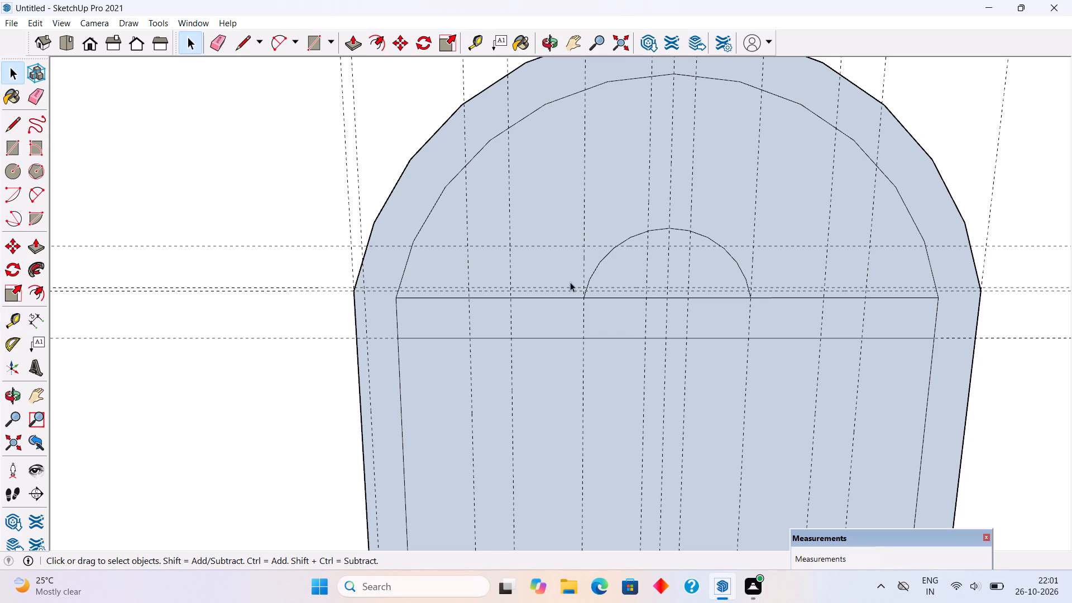
Draw a diagonal line from the inner arch at the left 7" guide to the small arc at the new lower horizontal guide.
{"action": "key", "text": "l"}
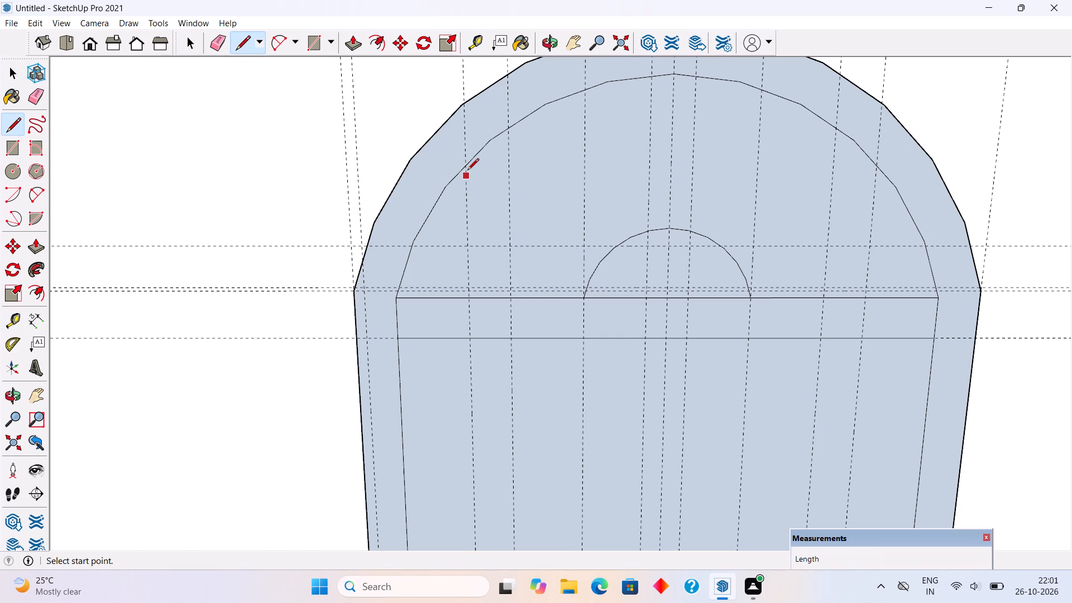
{"action": "left_click", "coordinate": [467, 170]}
{"action": "scroll", "coordinate": [592, 294], "scroll_direction": "up", "scroll_amount": 9}
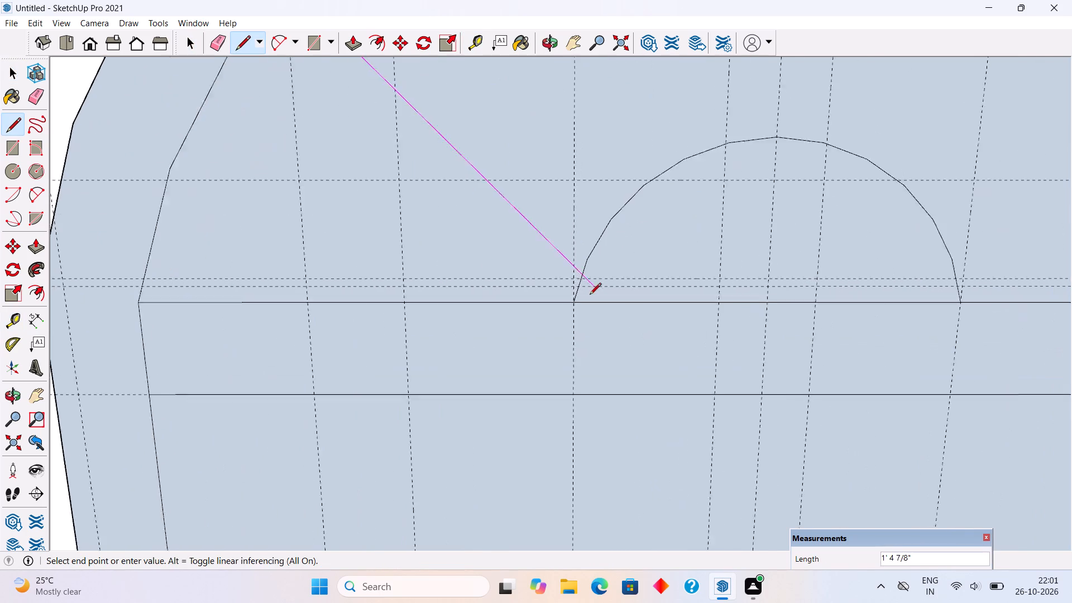
{"action": "scroll", "coordinate": [590, 295], "scroll_direction": "up", "scroll_amount": 5}
{"action": "left_click", "coordinate": [580, 272]}
{"action": "scroll", "coordinate": [605, 341], "scroll_direction": "down", "scroll_amount": 6}
{"action": "scroll", "coordinate": [624, 393], "scroll_direction": "down", "scroll_amount": 6}
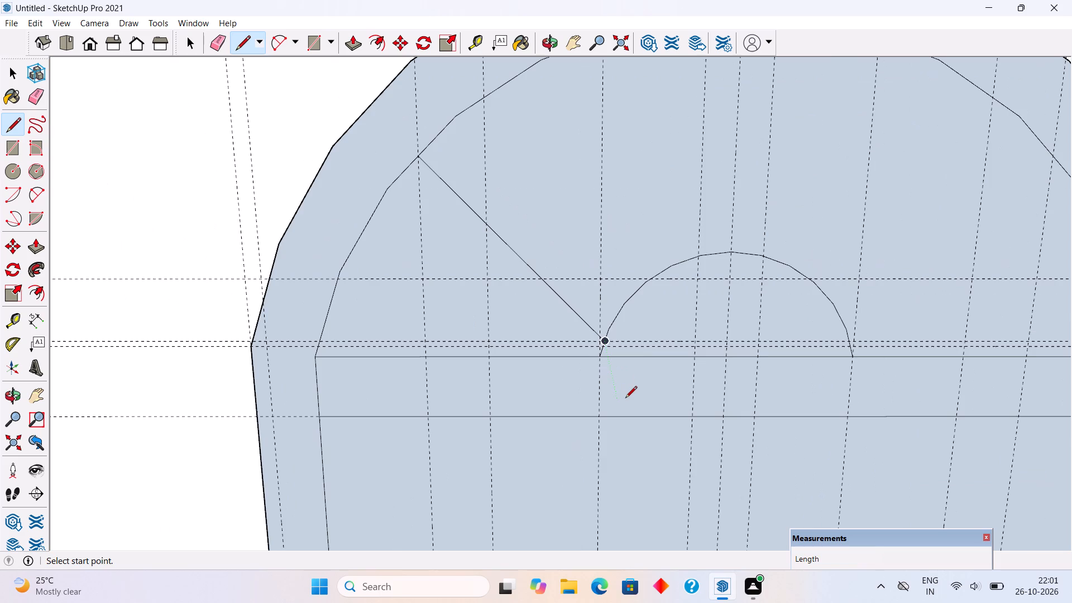
Draw a second diagonal line, about 1' 2 13/16" long, from the inner arch at the next guide inward to the small arc at the 5" guide.
{"action": "left_click", "coordinate": [481, 100]}
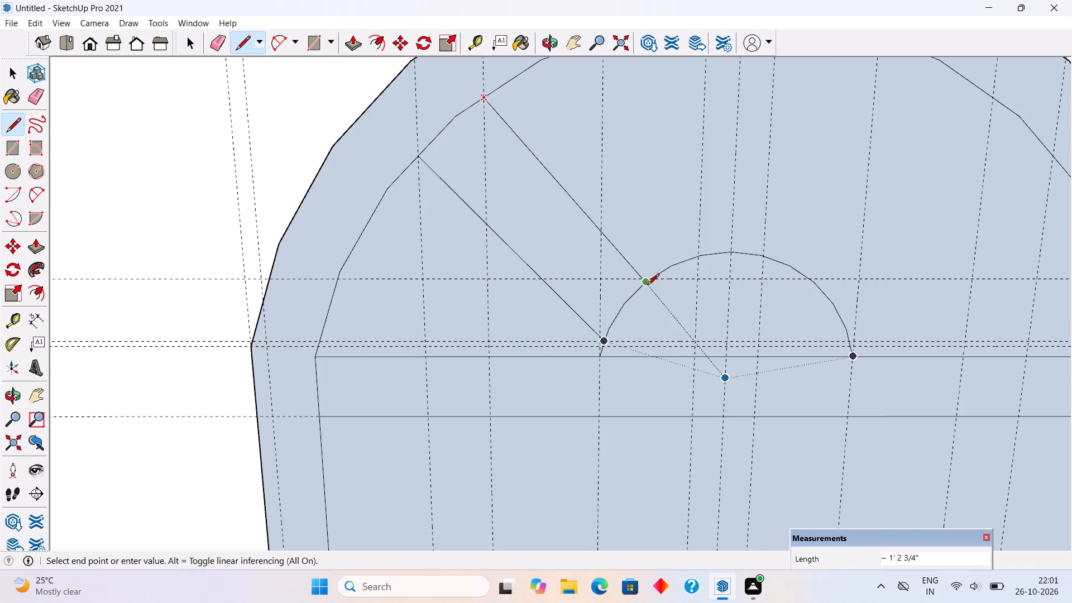
{"action": "scroll", "coordinate": [648, 286], "scroll_direction": "up", "scroll_amount": 4}
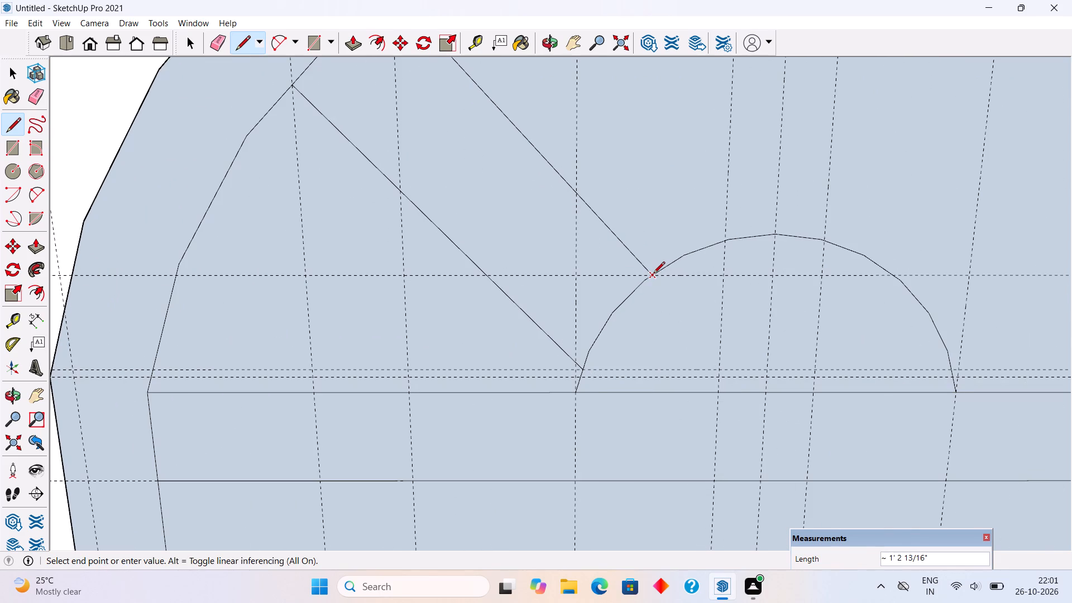
{"action": "scroll", "coordinate": [656, 272], "scroll_direction": "up", "scroll_amount": 3}
{"action": "left_click", "coordinate": [652, 275]}
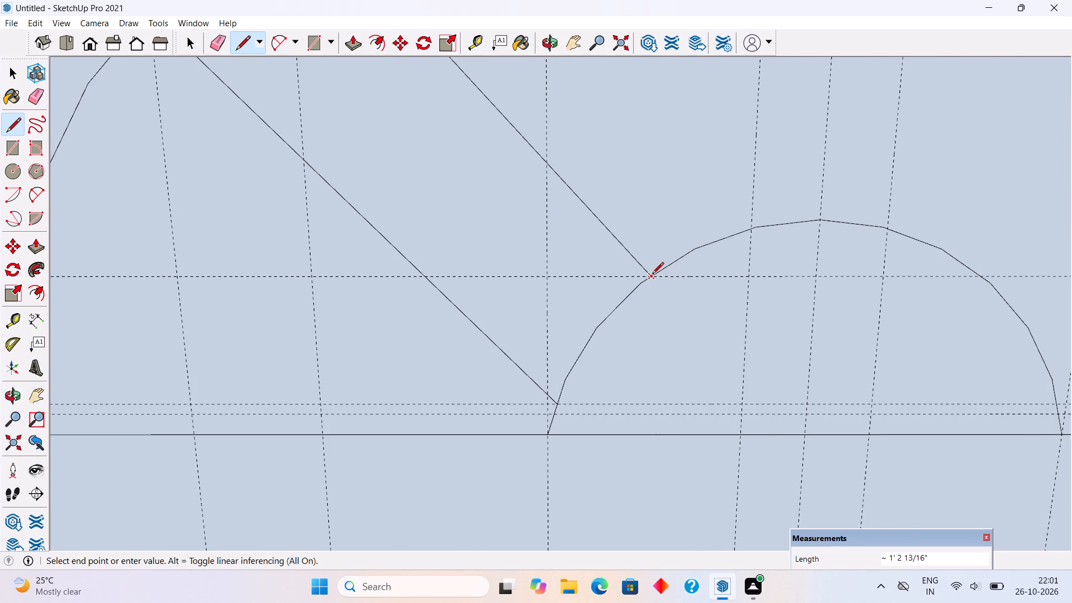
{"action": "scroll", "coordinate": [528, 362], "scroll_direction": "down", "scroll_amount": 9}
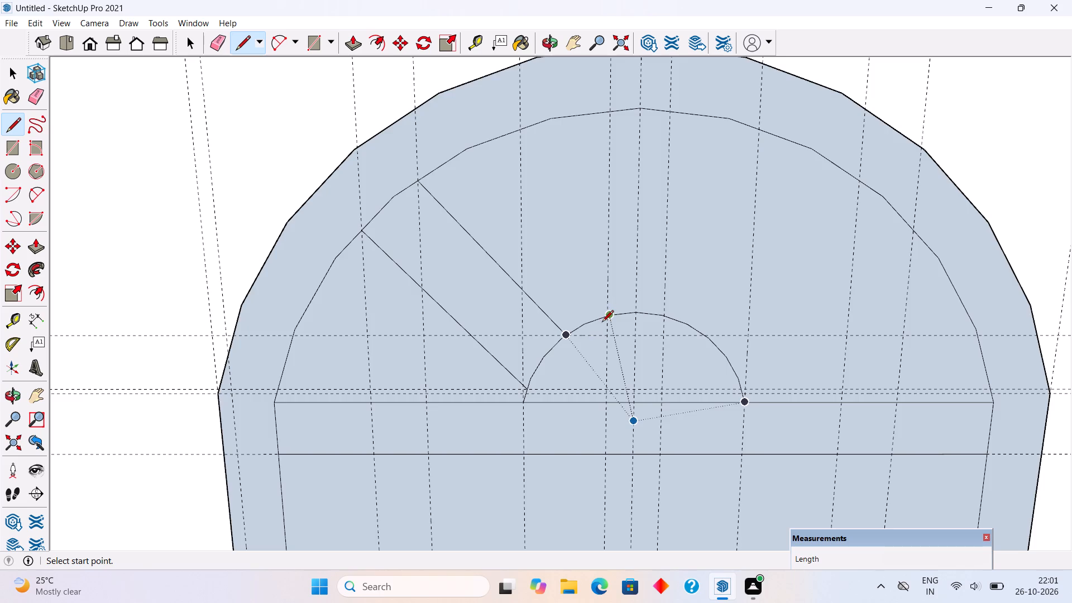
{"action": "scroll", "coordinate": [602, 323], "scroll_direction": "up", "scroll_amount": 11}
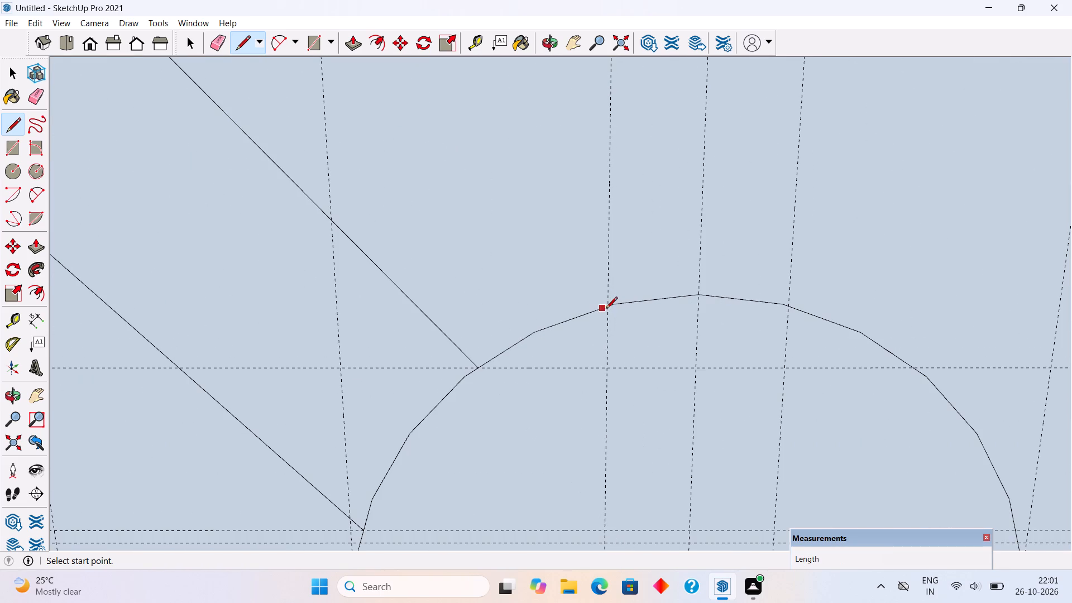
Draw the central bar's two vertical edges, each about 1' 2" long, between the small arc and inner arch along the guides flanking the centreline.
{"action": "left_click", "coordinate": [605, 311]}
{"action": "scroll", "coordinate": [561, 341], "scroll_direction": "down", "scroll_amount": 3}
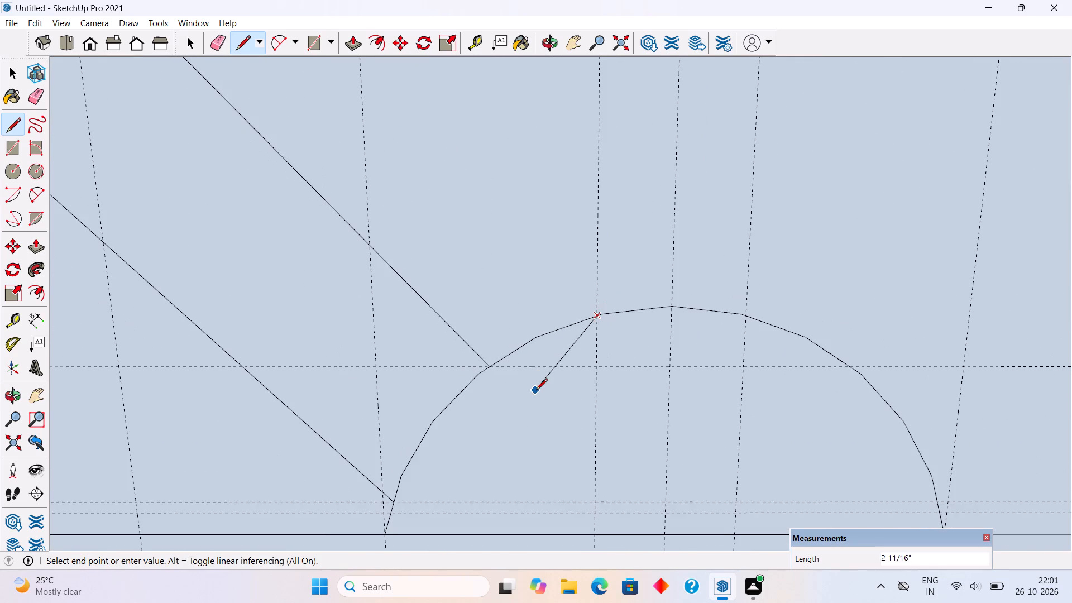
{"action": "scroll", "coordinate": [536, 391], "scroll_direction": "down", "scroll_amount": 13}
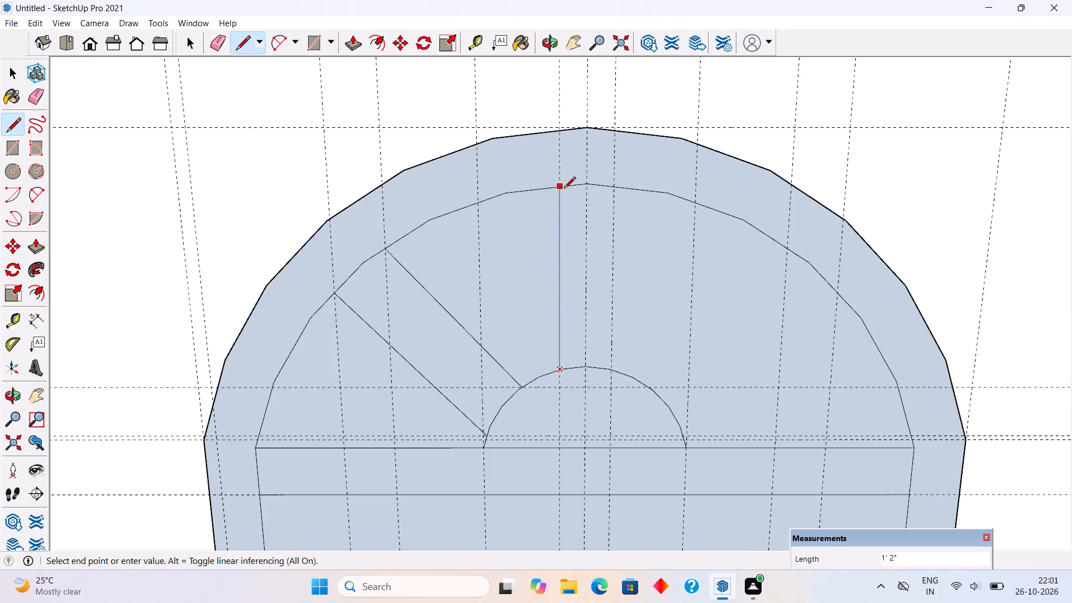
{"action": "left_click", "coordinate": [562, 186]}
{"action": "left_click", "coordinate": [615, 188]}
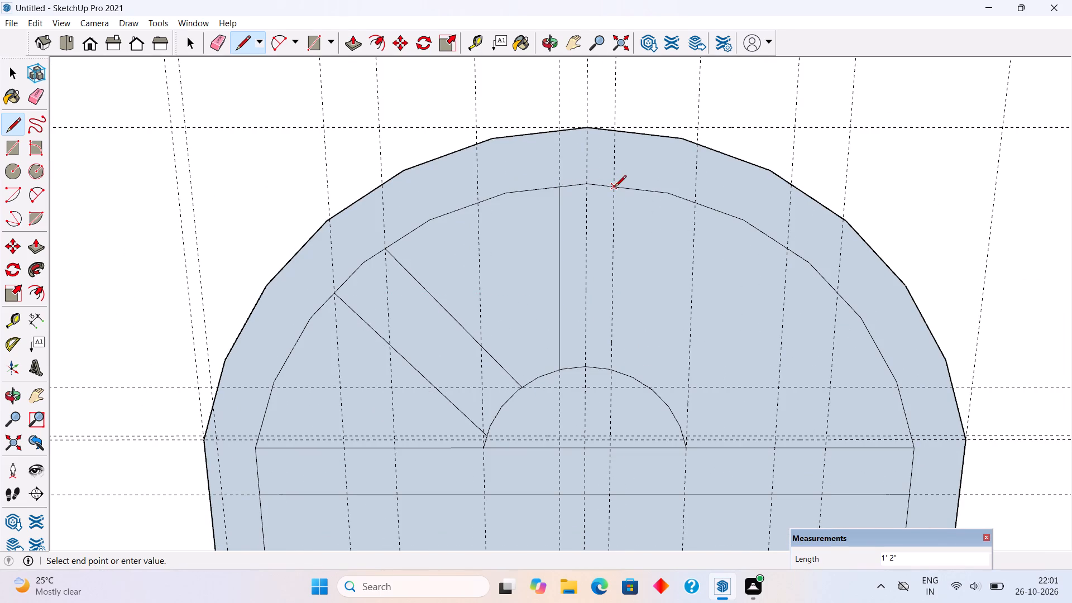
{"action": "scroll", "coordinate": [616, 370], "scroll_direction": "up", "scroll_amount": 3}
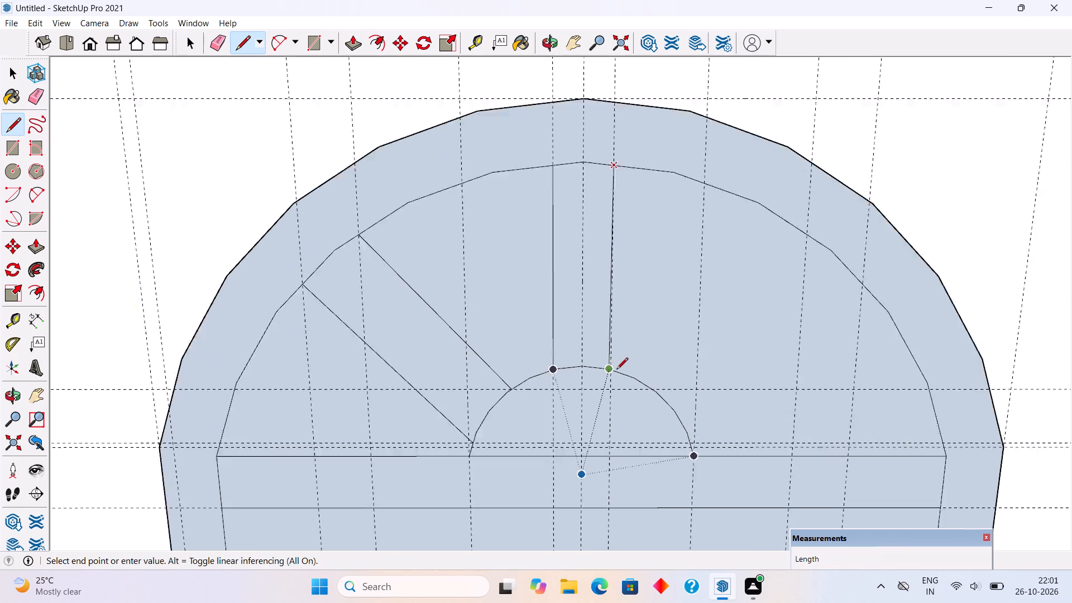
{"action": "scroll", "coordinate": [616, 370], "scroll_direction": "up", "scroll_amount": 11}
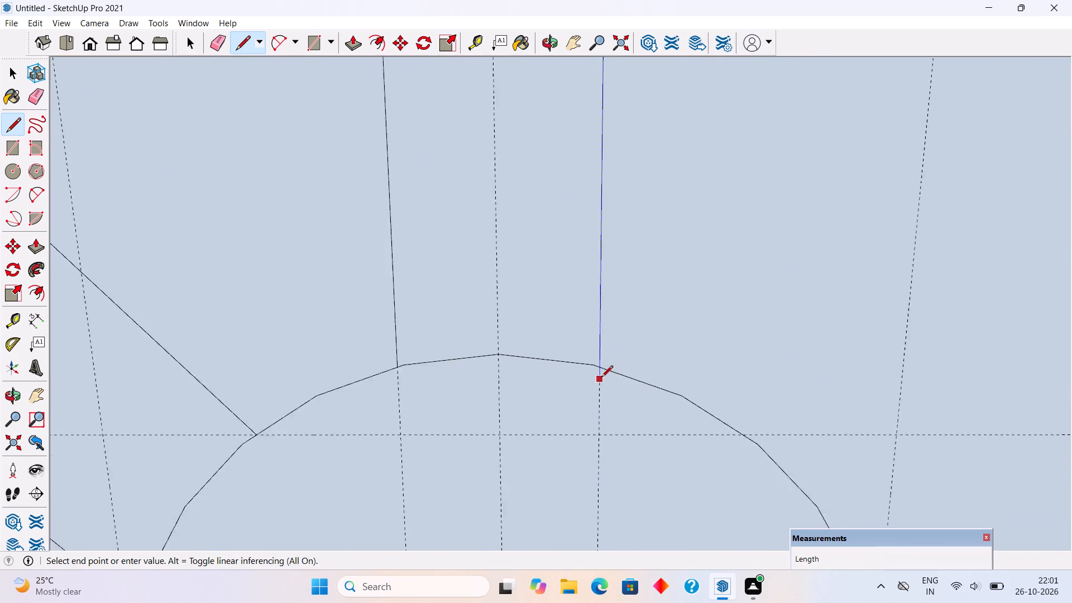
{"action": "scroll", "coordinate": [601, 378], "scroll_direction": "up", "scroll_amount": 8}
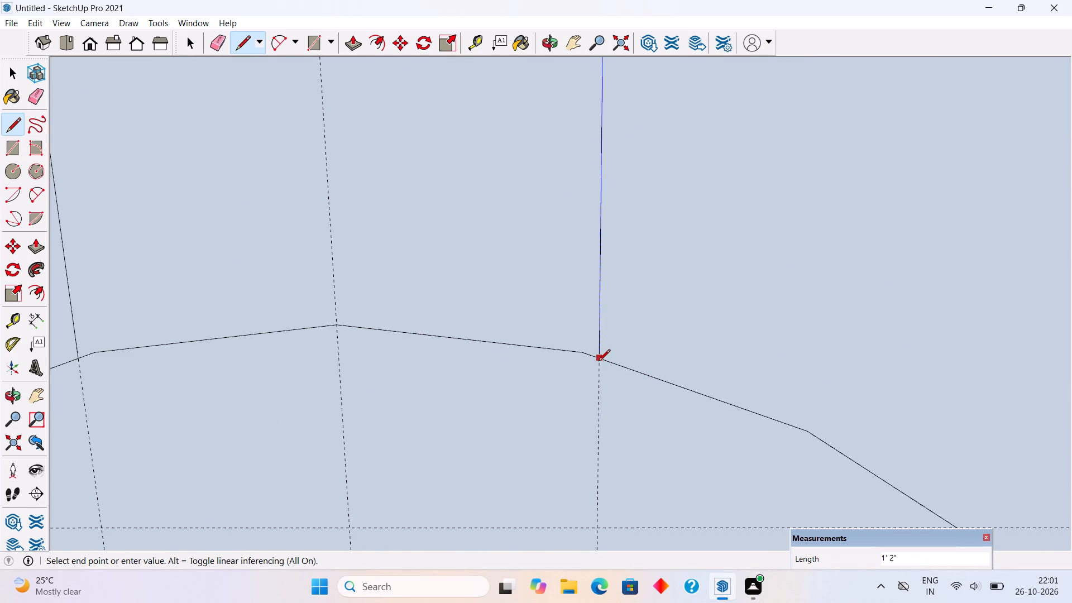
{"action": "left_click", "coordinate": [600, 361]}
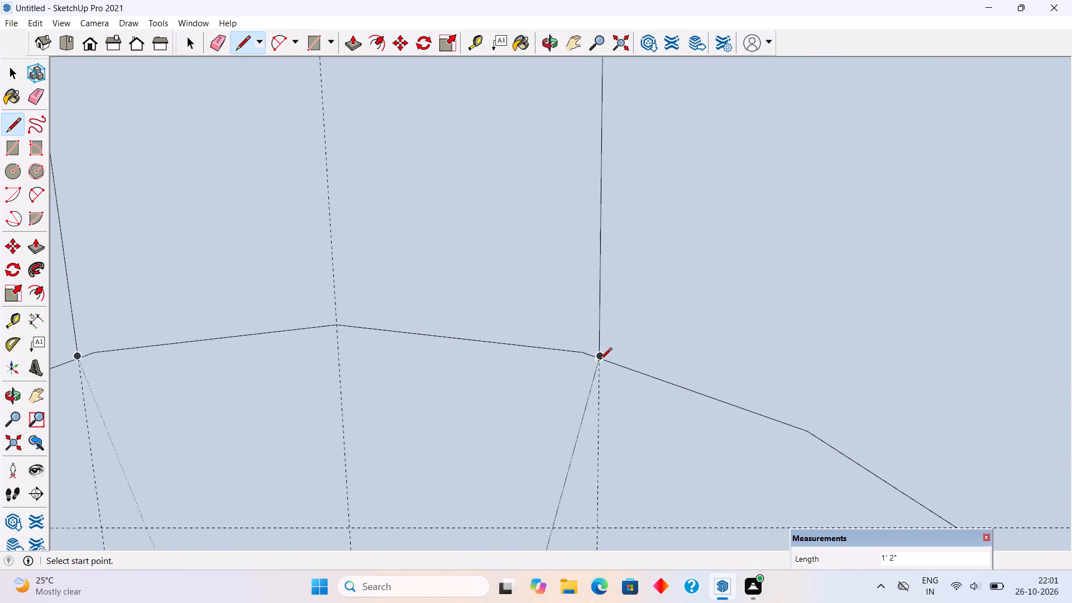
Draw the right diagonal bar's two edges, about 1' 4 1/8" and 1' 2 3/4" long, between the small arc and inner arch at the guide intersections.
{"action": "scroll", "coordinate": [600, 360], "scroll_direction": "down", "scroll_amount": 6}
{"action": "scroll", "coordinate": [509, 371], "scroll_direction": "down", "scroll_amount": 6}
{"action": "scroll", "coordinate": [473, 313], "scroll_direction": "down", "scroll_amount": 11}
{"action": "scroll", "coordinate": [460, 359], "scroll_direction": "down", "scroll_amount": 4}
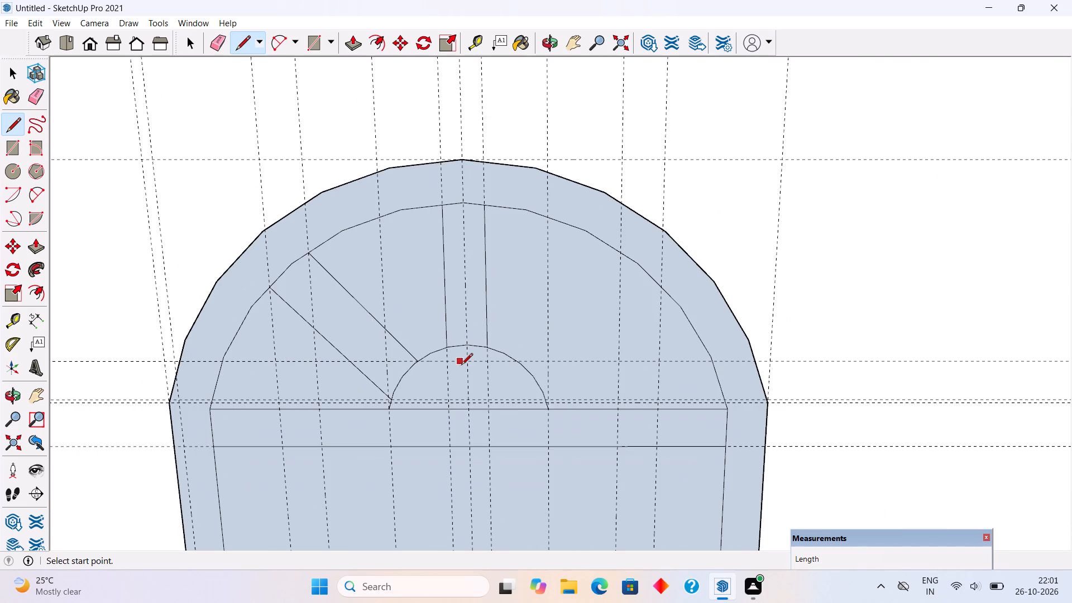
{"action": "scroll", "coordinate": [749, 442], "scroll_direction": "up", "scroll_amount": 5}
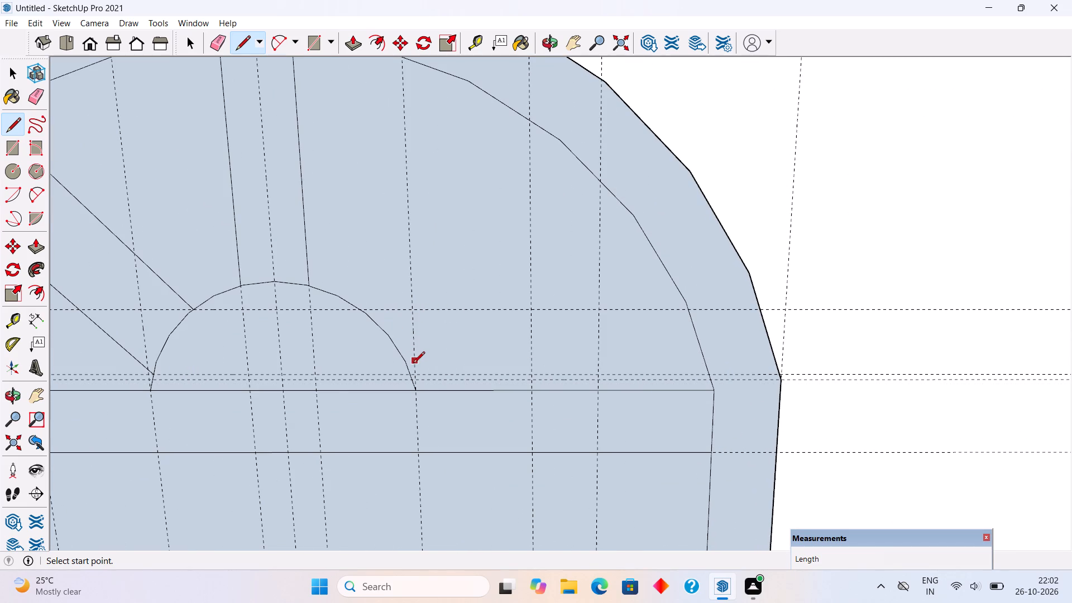
{"action": "scroll", "coordinate": [410, 374], "scroll_direction": "up", "scroll_amount": 4}
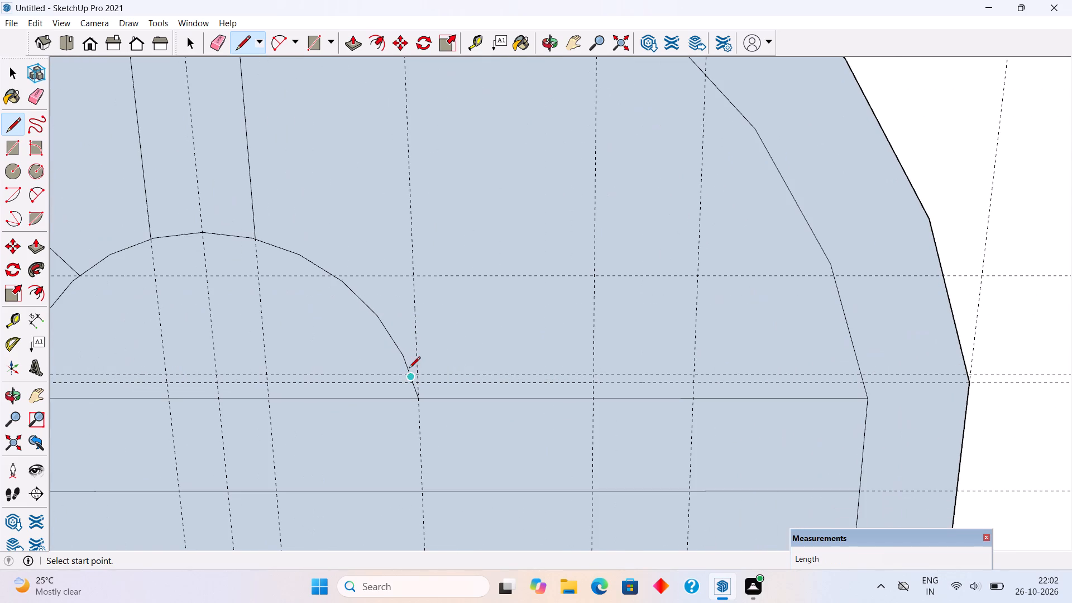
{"action": "left_click", "coordinate": [408, 376]}
{"action": "scroll", "coordinate": [409, 372], "scroll_direction": "down", "scroll_amount": 4}
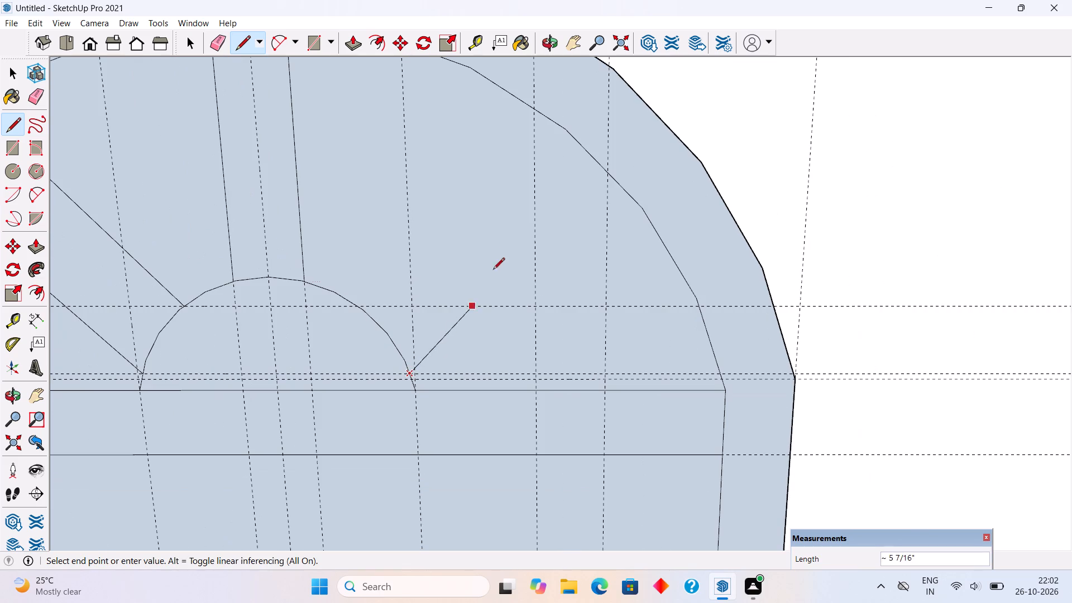
{"action": "left_click", "coordinate": [610, 171]}
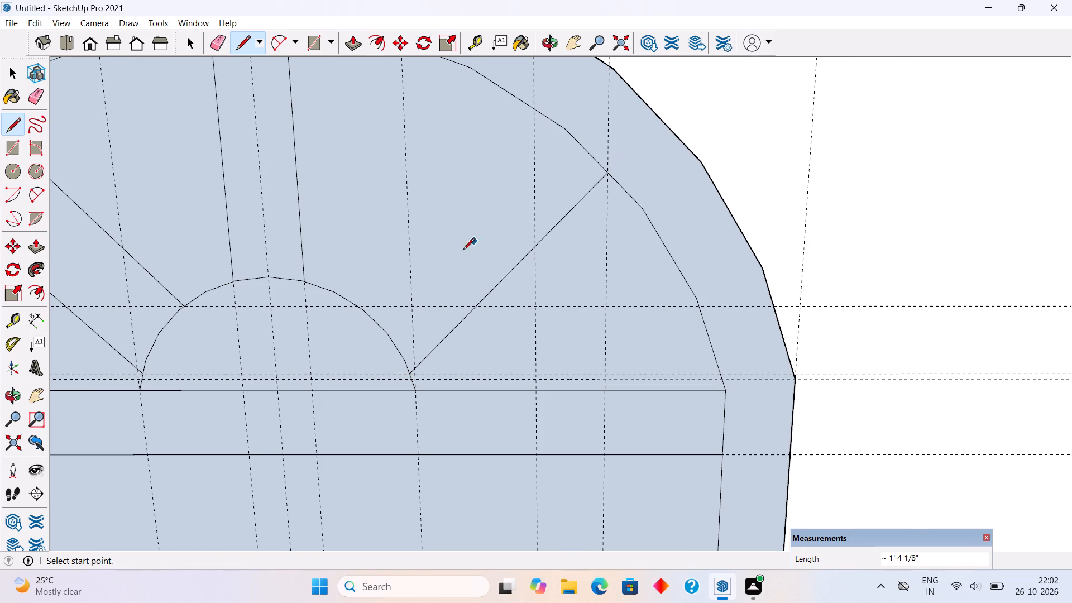
{"action": "left_click", "coordinate": [534, 112]}
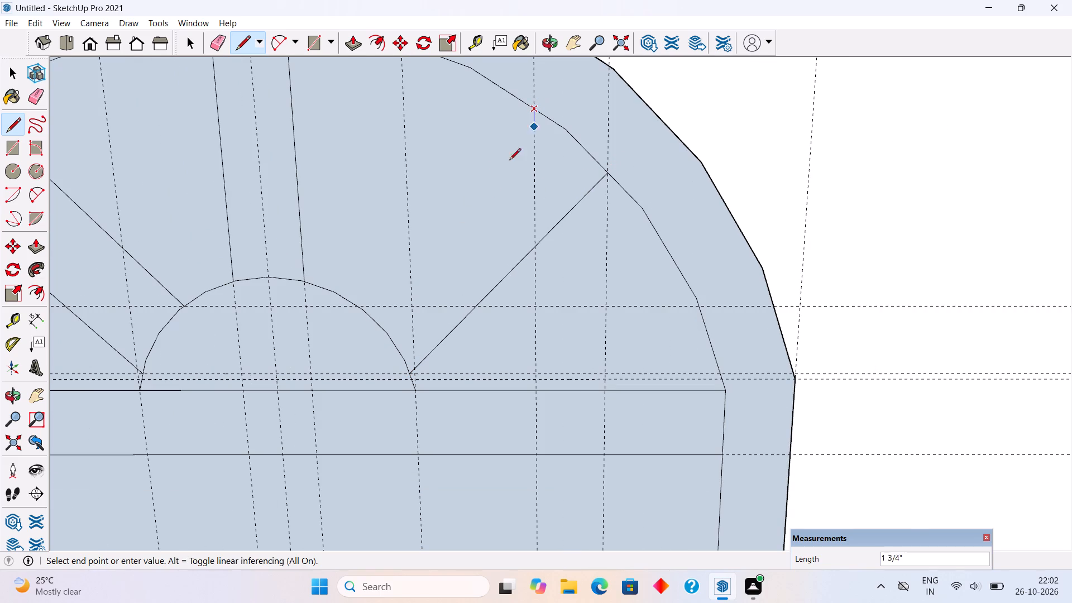
{"action": "scroll", "coordinate": [359, 306], "scroll_direction": "up", "scroll_amount": 6}
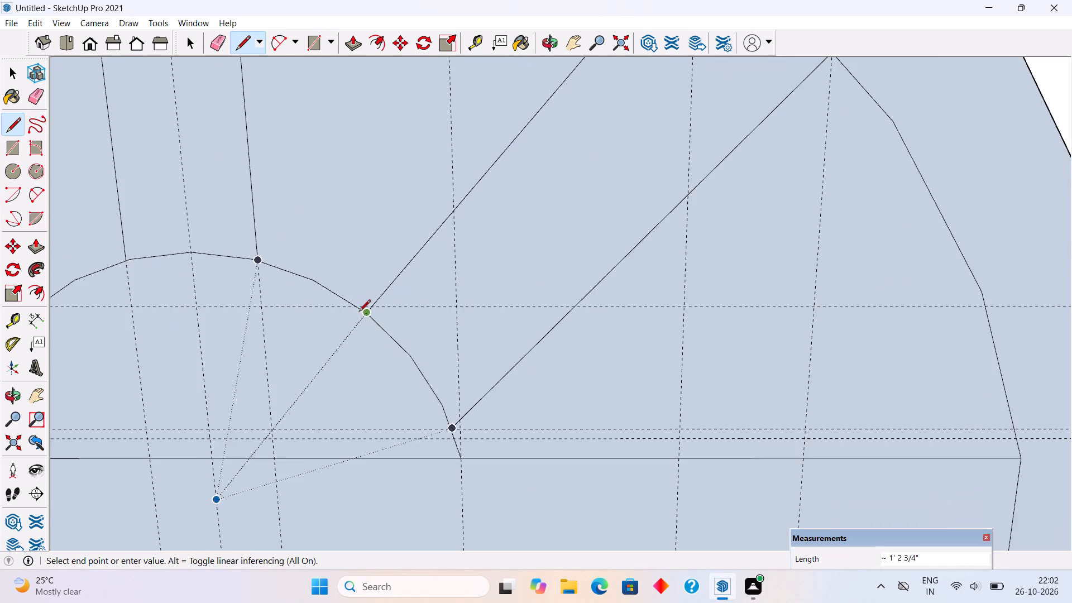
{"action": "scroll", "coordinate": [359, 312], "scroll_direction": "up", "scroll_amount": 5}
{"action": "left_click", "coordinate": [355, 304]}
Draw two vertical lines, about 5' 3 5/16" long, along the guides flanking the centreline from the crossbar's lower edge to the frame's inner bottom edge.
{"action": "scroll", "coordinate": [845, 335], "scroll_direction": "down", "scroll_amount": 6}
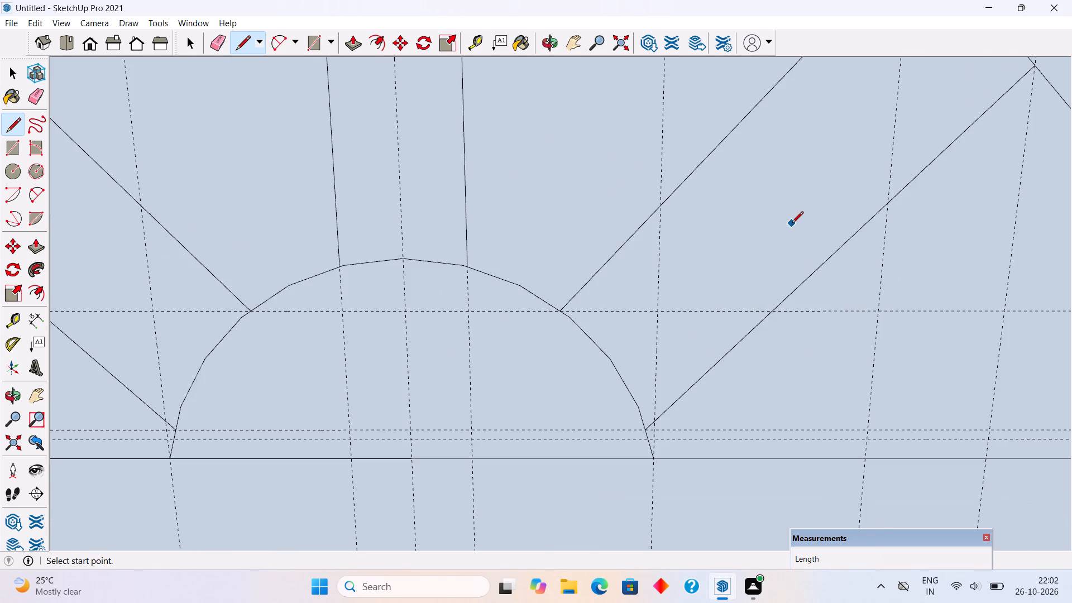
{"action": "scroll", "coordinate": [792, 224], "scroll_direction": "down", "scroll_amount": 6}
{"action": "scroll", "coordinate": [549, 428], "scroll_direction": "down", "scroll_amount": 12}
{"action": "scroll", "coordinate": [616, 271], "scroll_direction": "down", "scroll_amount": 5}
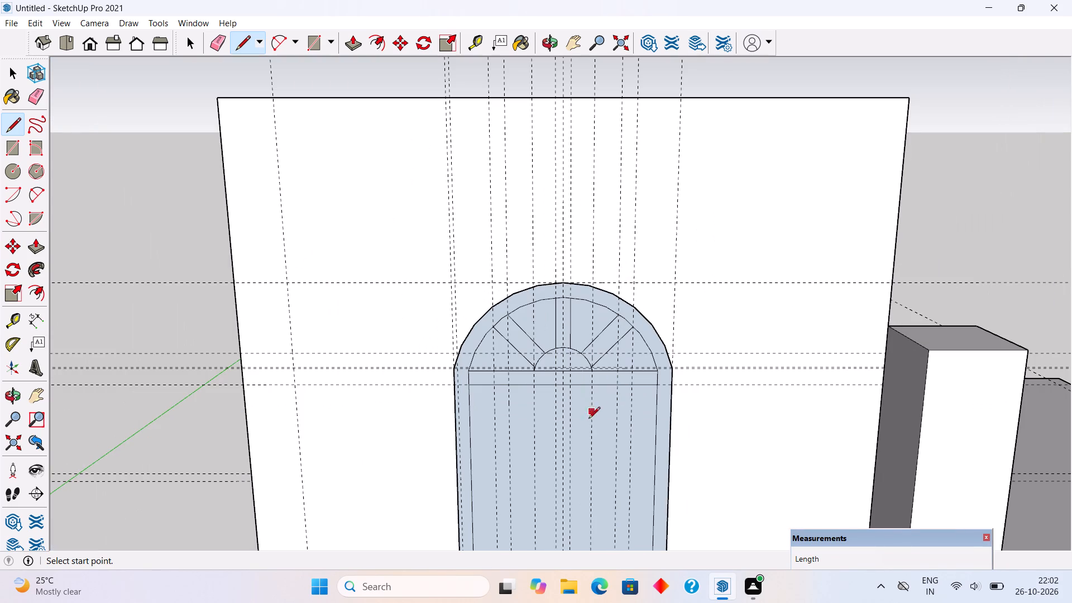
{"action": "scroll", "coordinate": [578, 443], "scroll_direction": "up", "scroll_amount": 4}
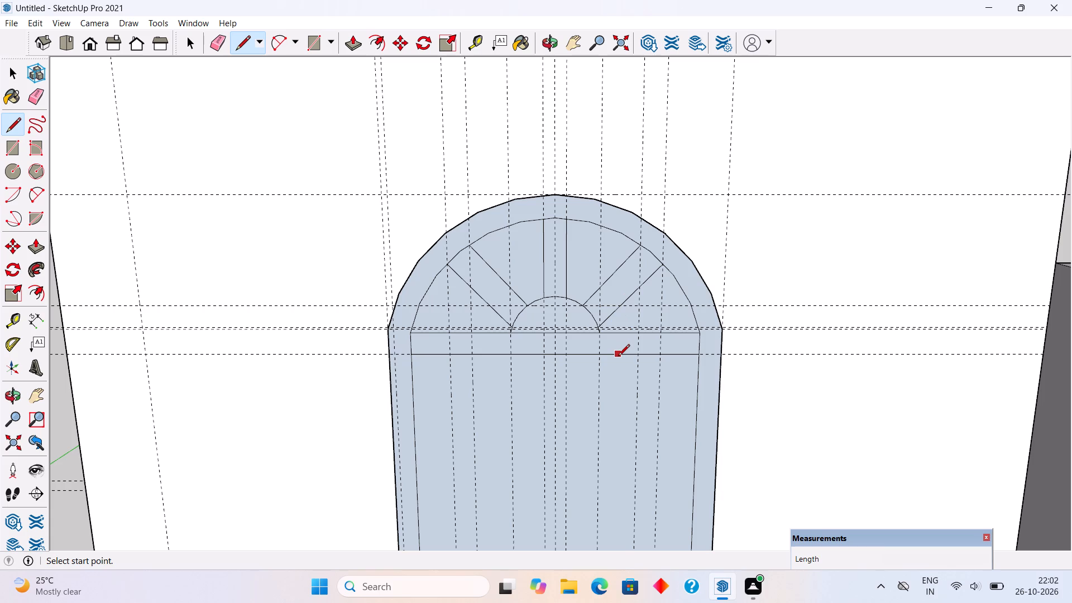
{"action": "scroll", "coordinate": [653, 265], "scroll_direction": "down", "scroll_amount": 3}
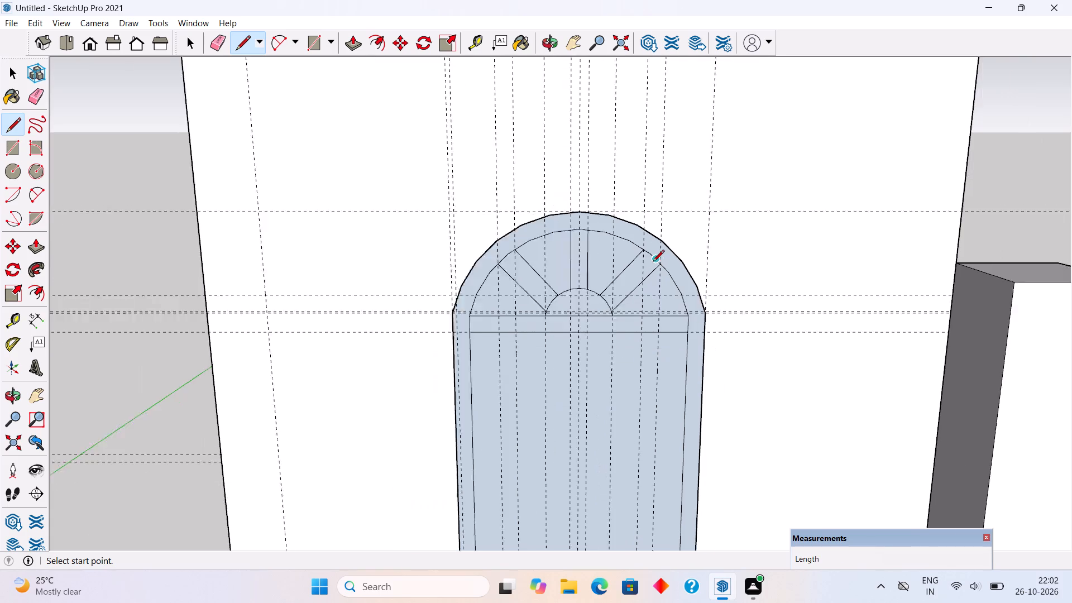
{"action": "scroll", "coordinate": [653, 262], "scroll_direction": "down", "scroll_amount": 2}
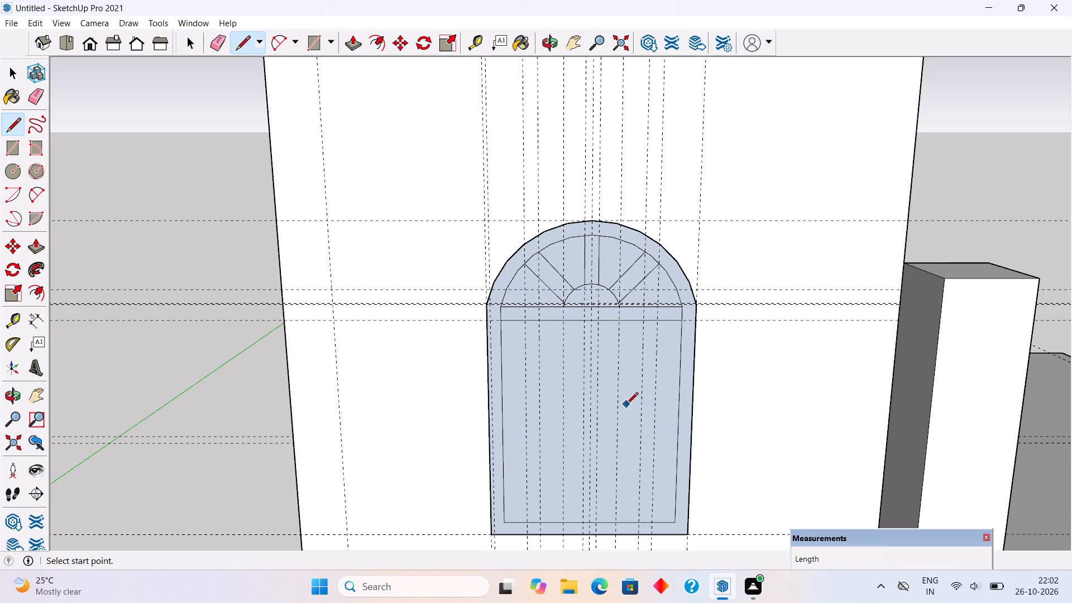
{"action": "scroll", "coordinate": [595, 326], "scroll_direction": "up", "scroll_amount": 4}
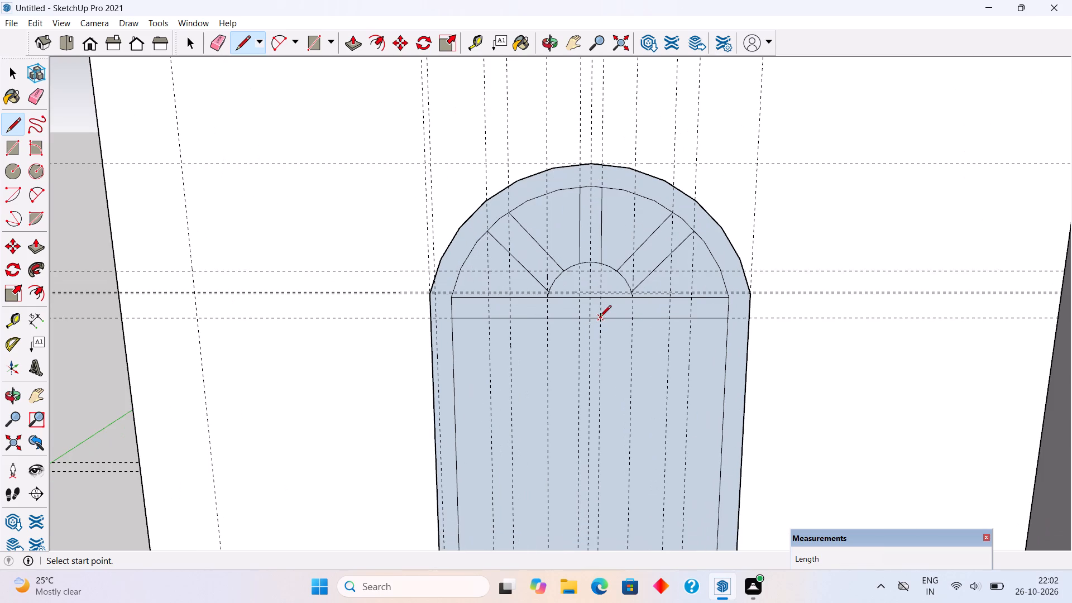
{"action": "left_click", "coordinate": [600, 318]}
{"action": "scroll", "coordinate": [596, 355], "scroll_direction": "down", "scroll_amount": 4}
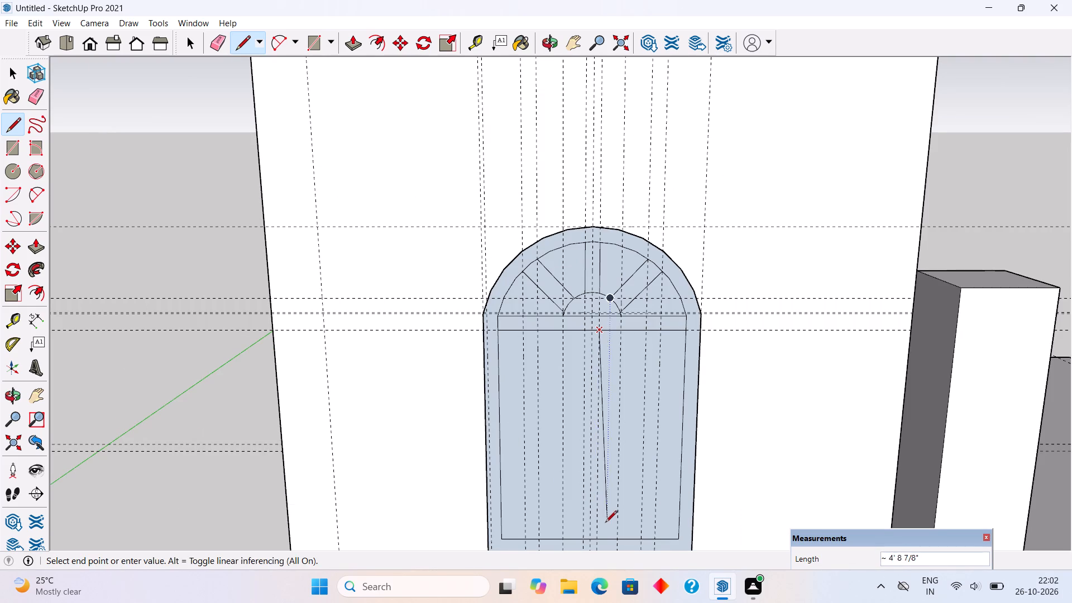
{"action": "left_click", "coordinate": [601, 538]}
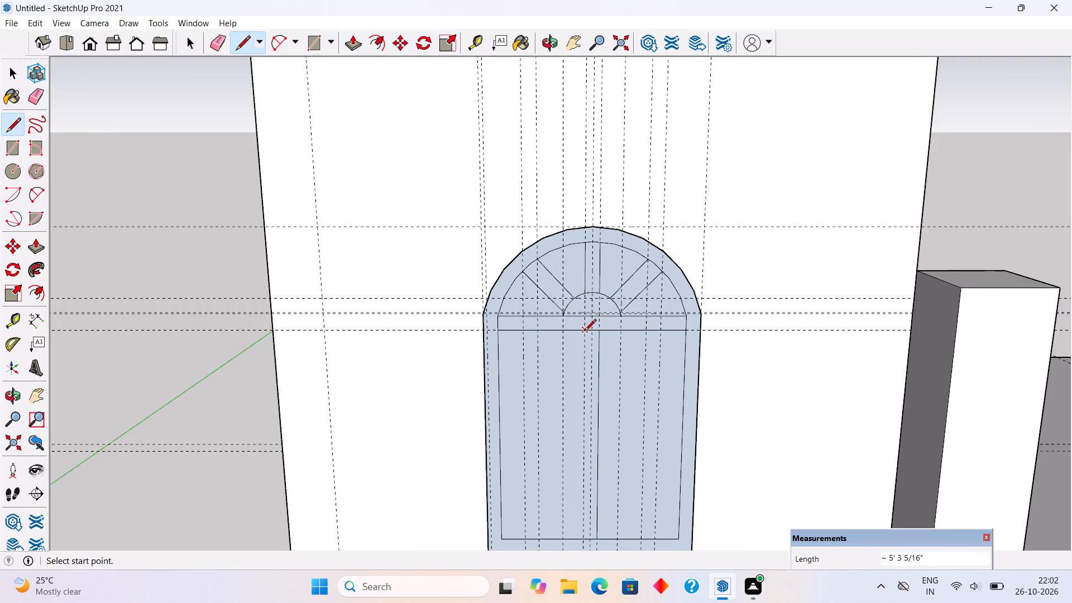
{"action": "left_click", "coordinate": [582, 332]}
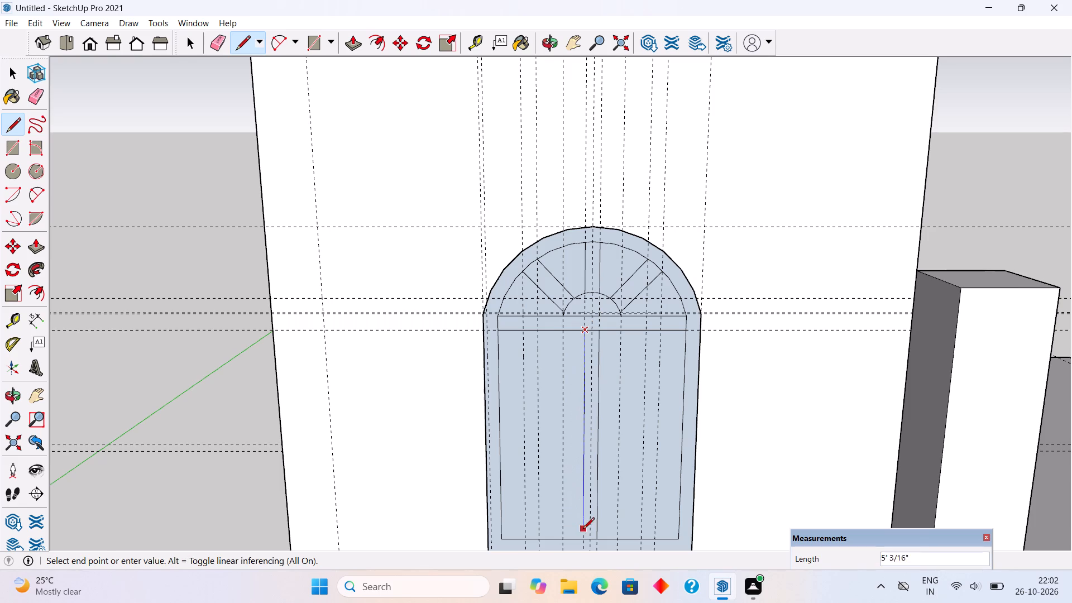
{"action": "left_click", "coordinate": [583, 538]}
{"action": "key", "text": "space"}
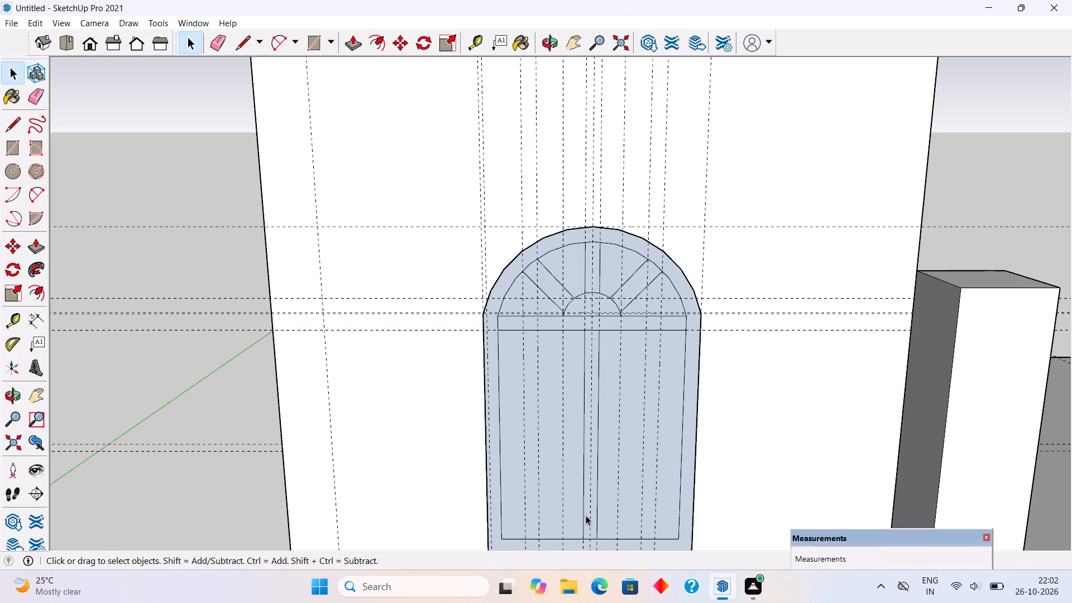
Place a horizontal guide 1.5' above the frame's inner bottom edge and another 2" above that guide.
{"action": "key", "text": "t"}
{"action": "left_click", "coordinate": [572, 539]}
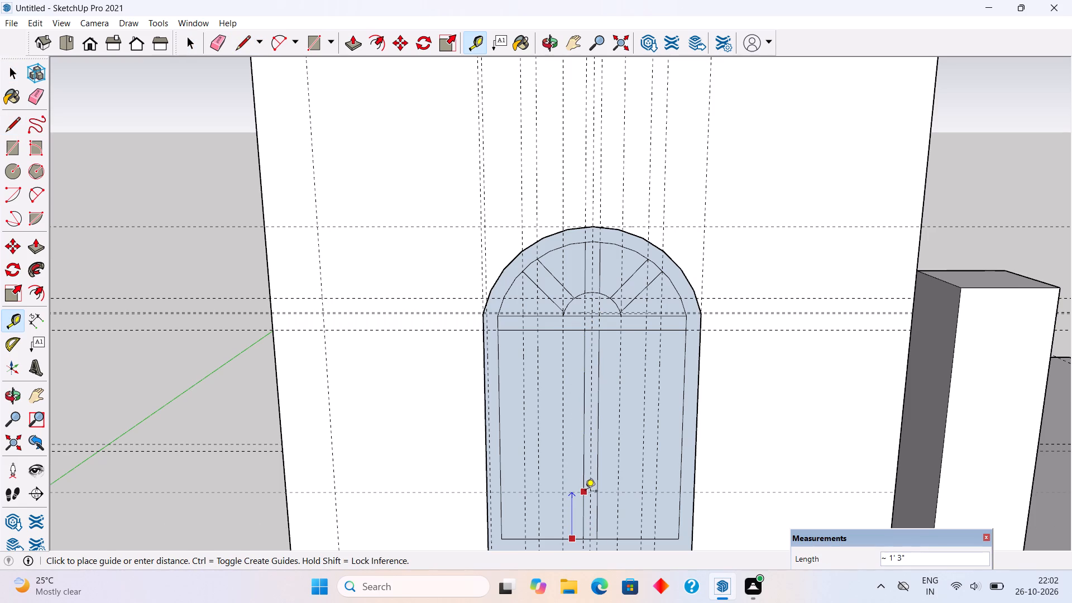
{"action": "type", "text": "1.5'"}
{"action": "key", "text": "Return"}
{"action": "left_click", "coordinate": [551, 484]}
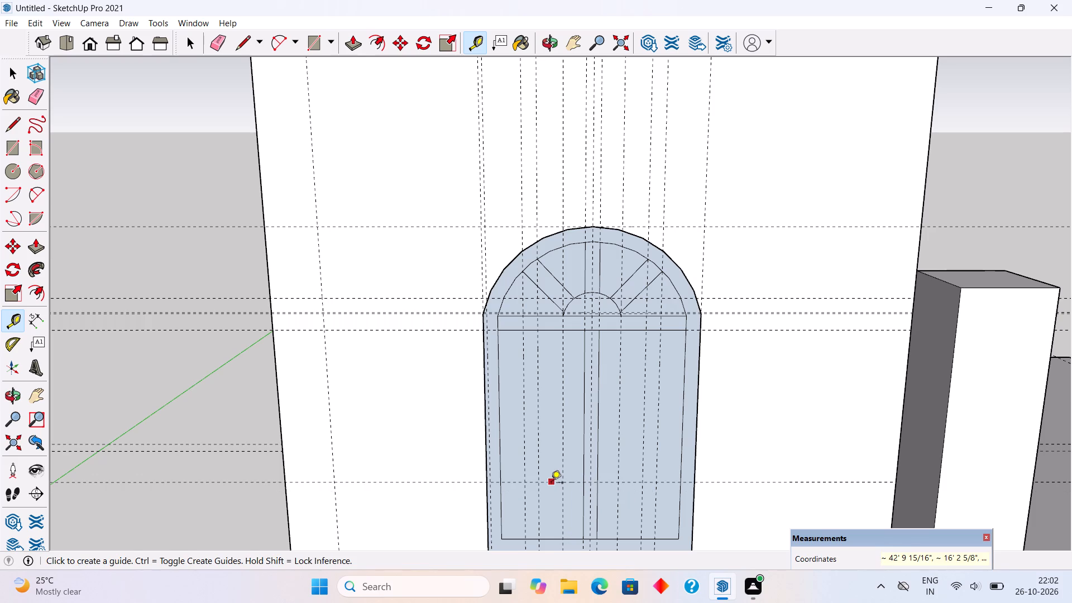
{"action": "type", "text": "2\""}
{"action": "key", "text": "Return"}
Place a horizontal guide 1.5' above the upper guide of that pair and another 2" above the new guide.
{"action": "left_click", "coordinate": [551, 474]}
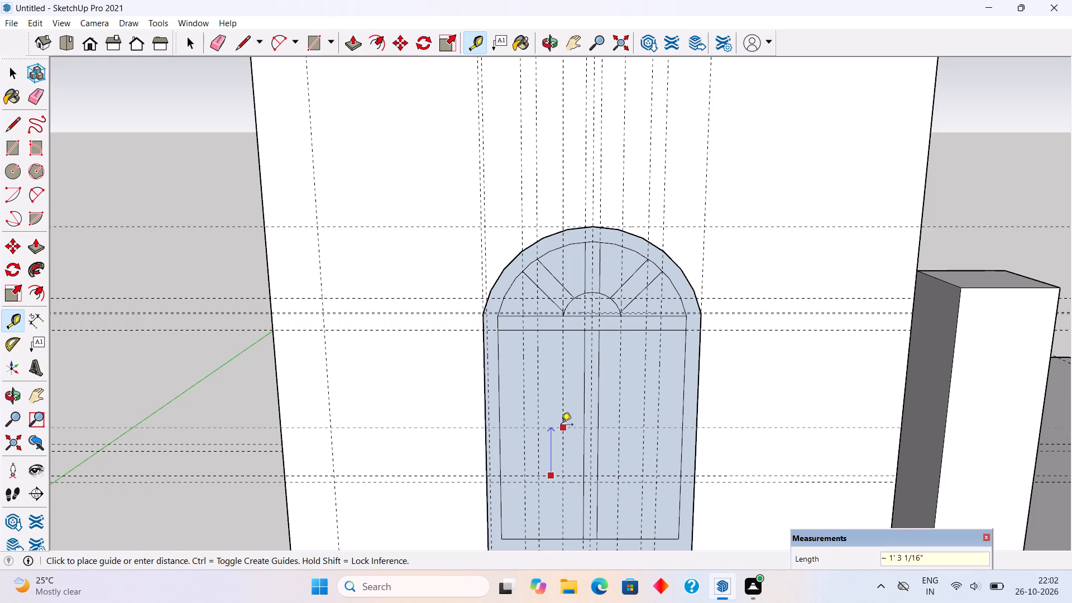
{"action": "type", "text": "1.5'"}
{"action": "key", "text": "Return"}
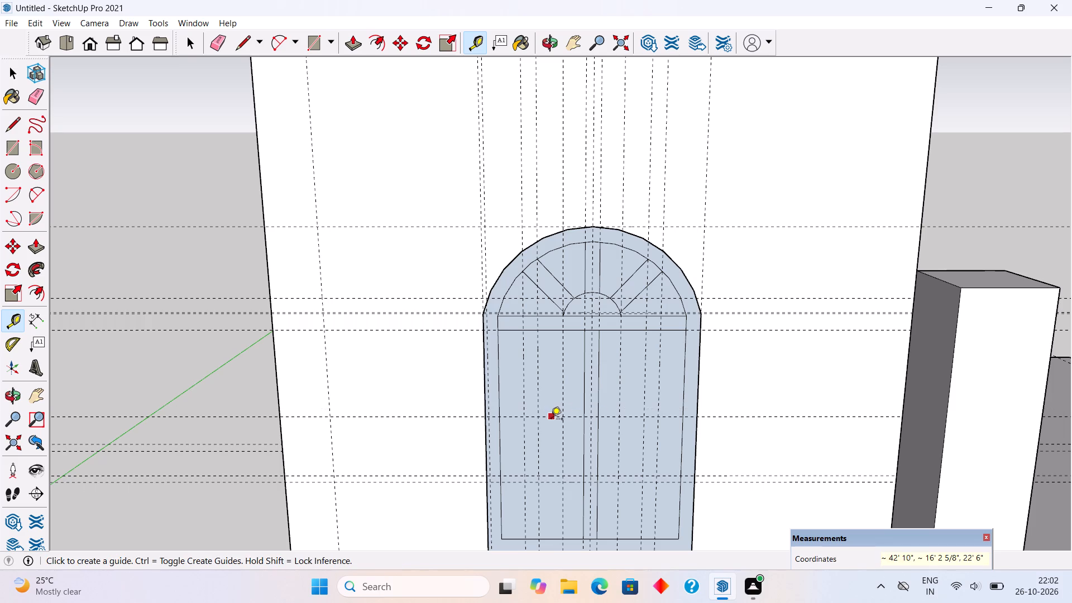
{"action": "left_click", "coordinate": [551, 420]}
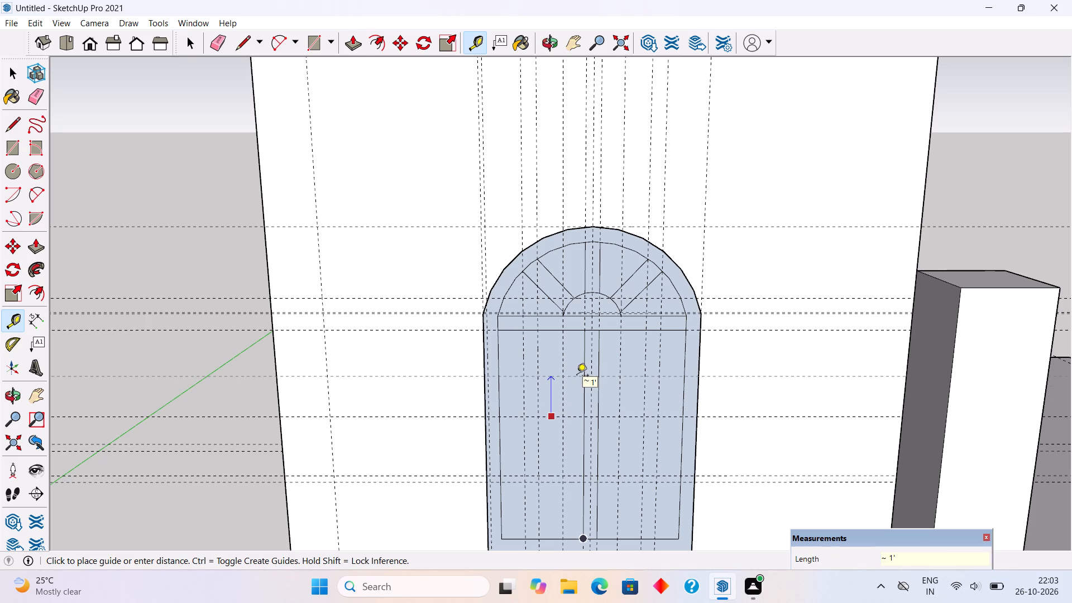
{"action": "type", "text": "2\""}
{"action": "key", "text": "Return"}
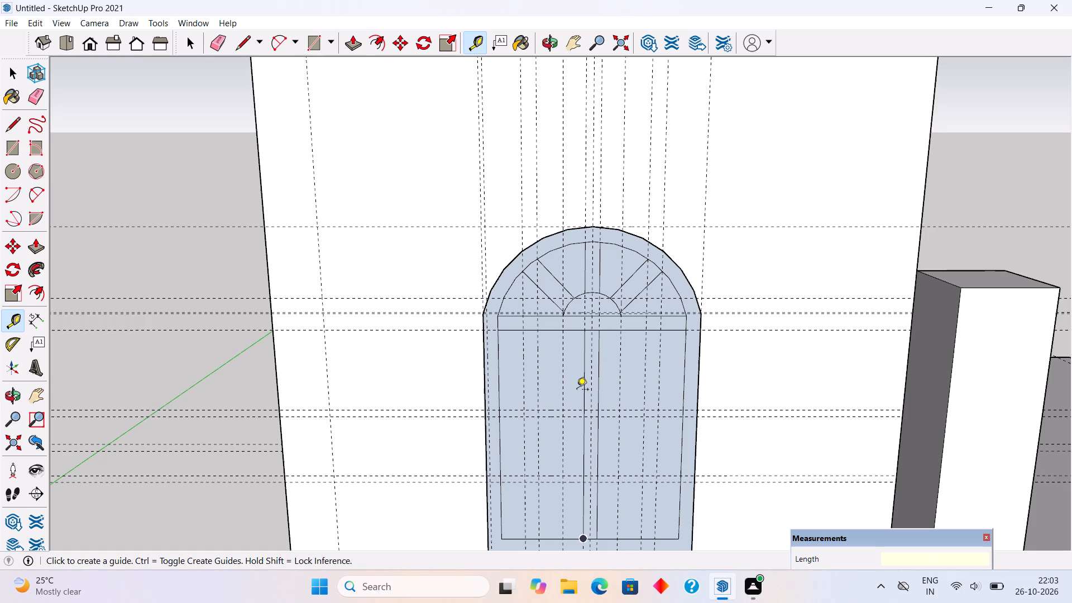
Place vertical guides 1" left of the left diagonal bar's outer guide, 1" right of its inner guide, and 1" left of the small arc's left-end guide.
{"action": "scroll", "coordinate": [524, 443], "scroll_direction": "up", "scroll_amount": 5}
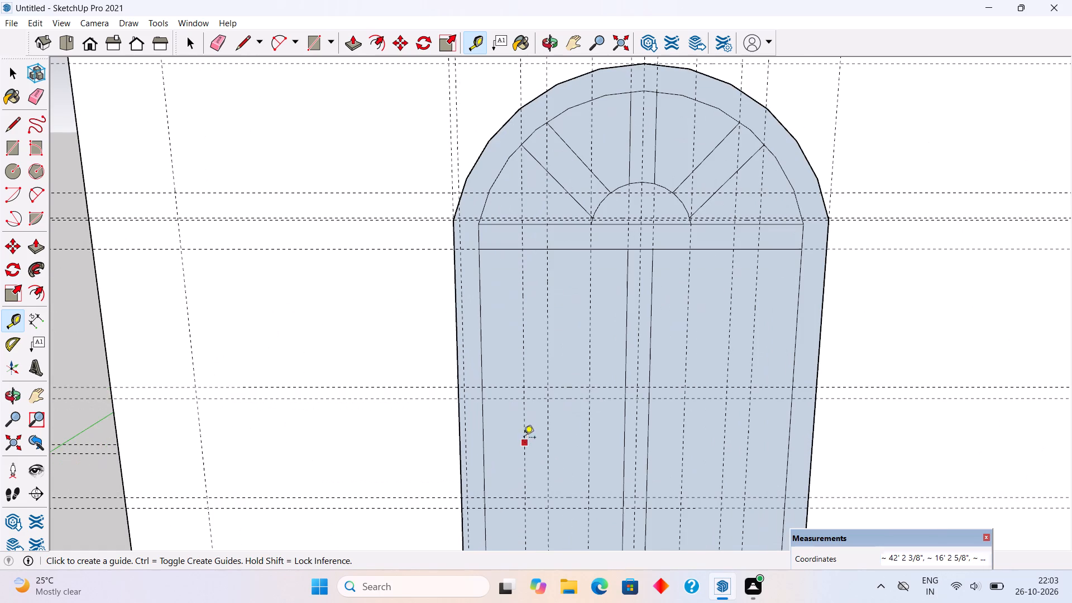
{"action": "left_click", "coordinate": [521, 432]}
{"action": "type", "text": "1\""}
{"action": "key", "text": "Return"}
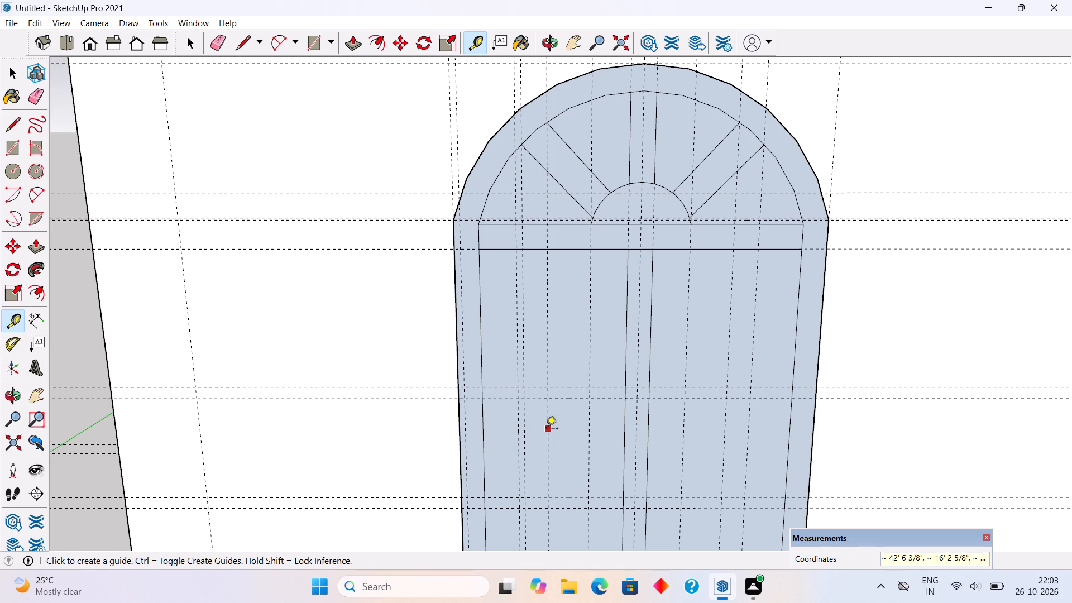
{"action": "left_click", "coordinate": [551, 436]}
{"action": "type", "text": "1\""}
{"action": "key", "text": "Return"}
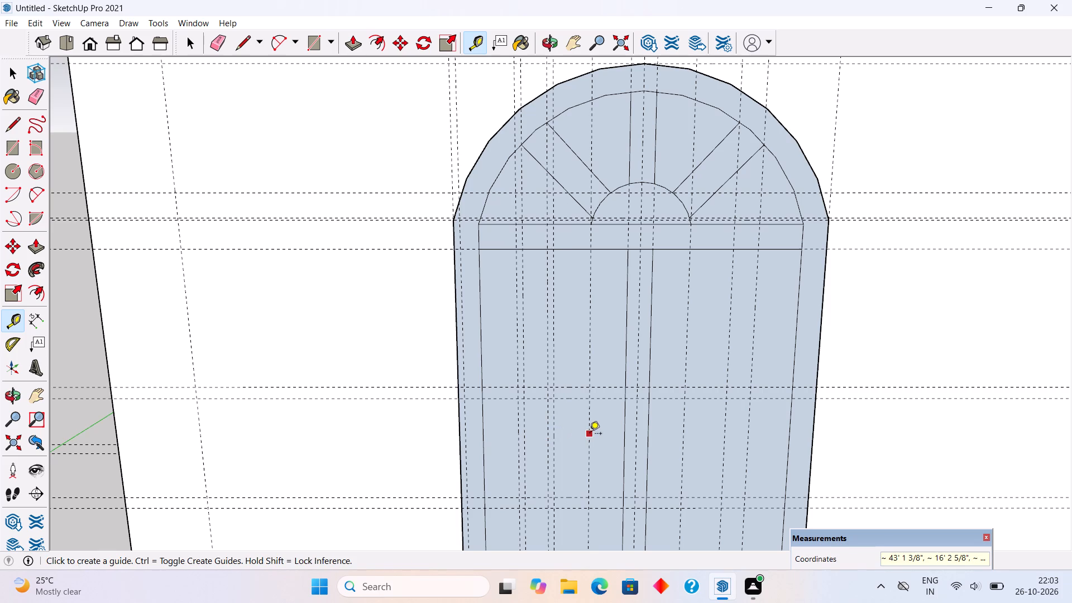
{"action": "left_click", "coordinate": [590, 434]}
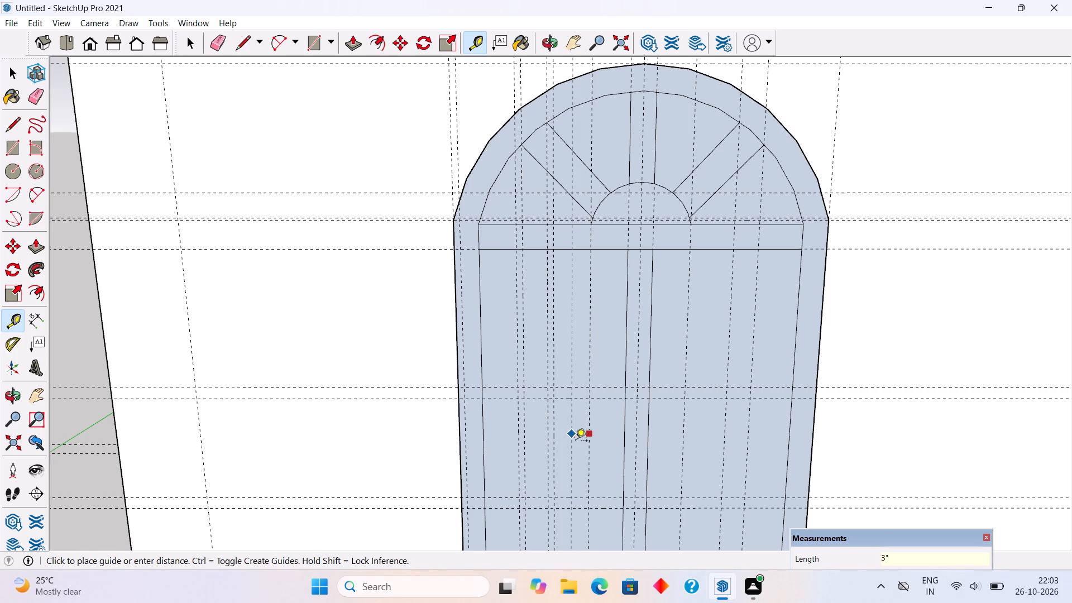
{"action": "type", "text": "1\""}
{"action": "key", "text": "Return"}
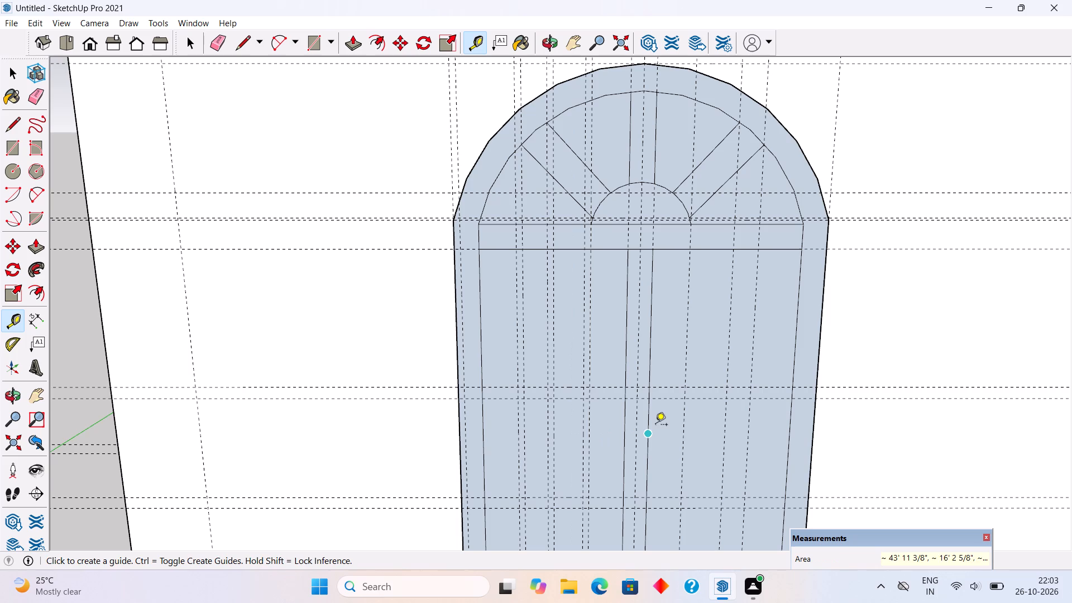
Place vertical guides 1" right of the small arc's right-end guide, 1" right of the right diagonal bar's outer guide, and 1" left of its inner guide.
{"action": "left_click", "coordinate": [683, 432]}
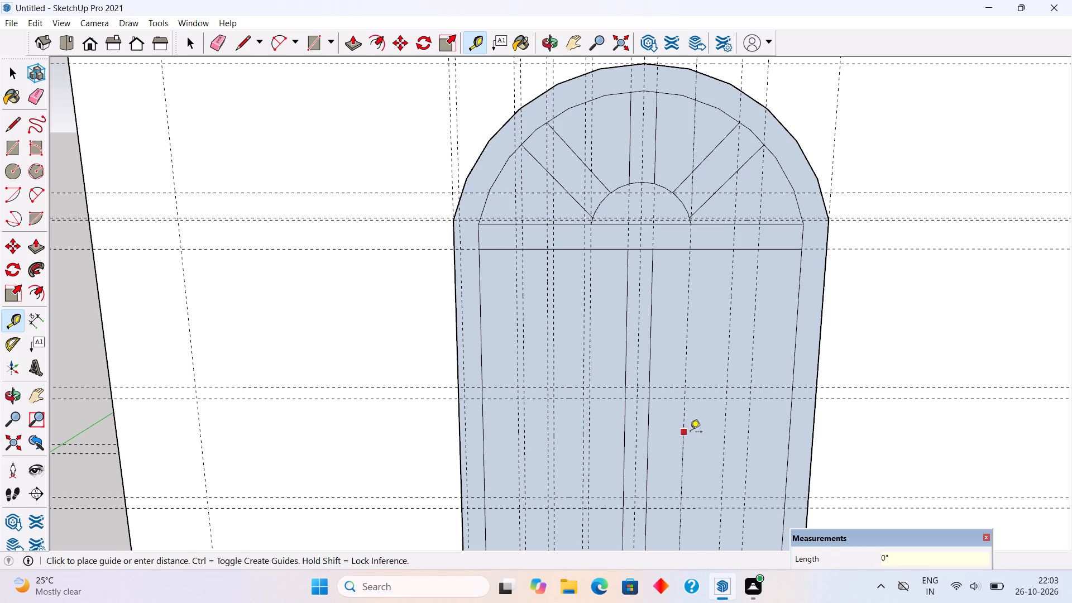
{"action": "type", "text": "1\""}
{"action": "key", "text": "Return"}
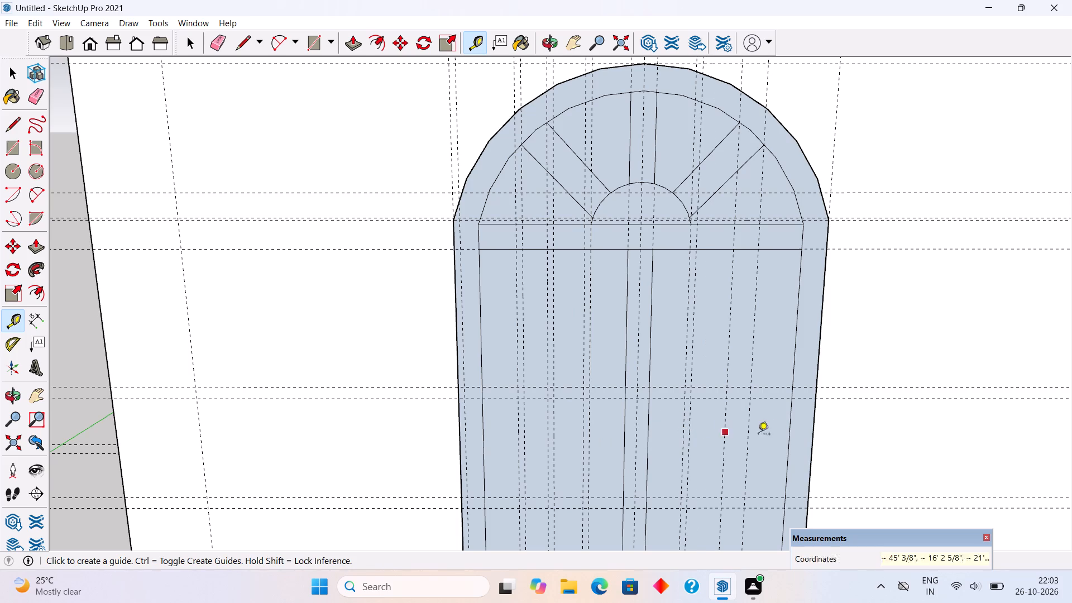
{"action": "left_click", "coordinate": [749, 431]}
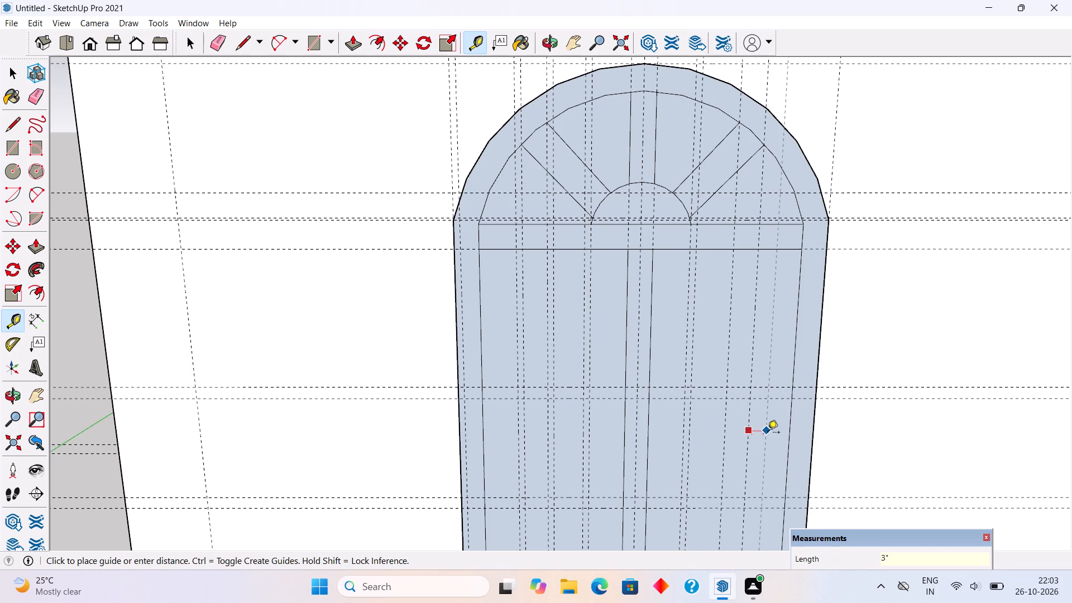
{"action": "type", "text": "1\""}
{"action": "key", "text": "Return"}
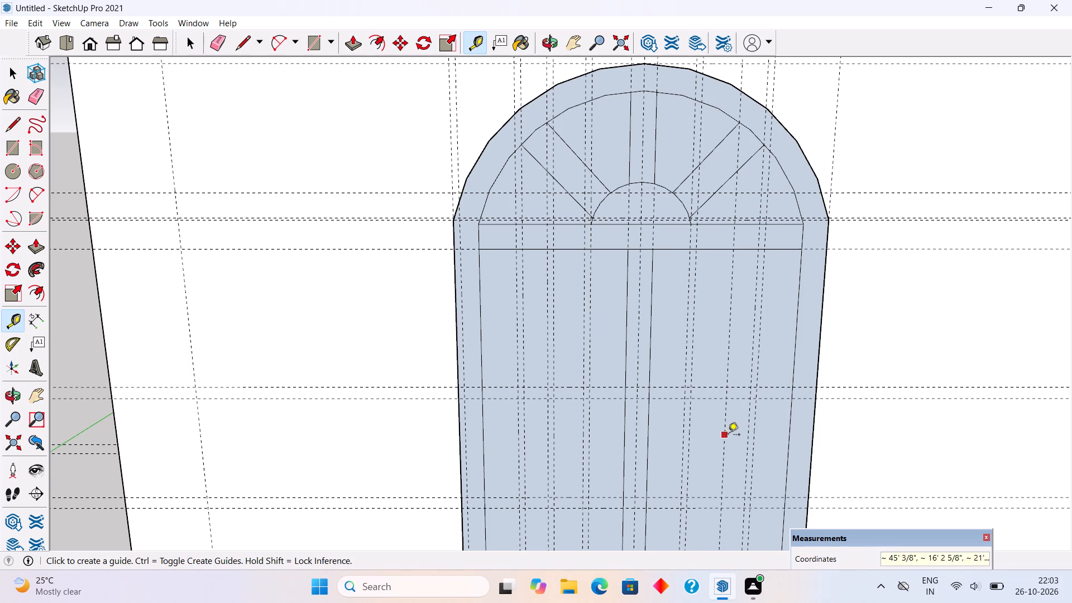
{"action": "left_click", "coordinate": [728, 435]}
{"action": "type", "text": "1\""}
{"action": "key", "text": "Return"}
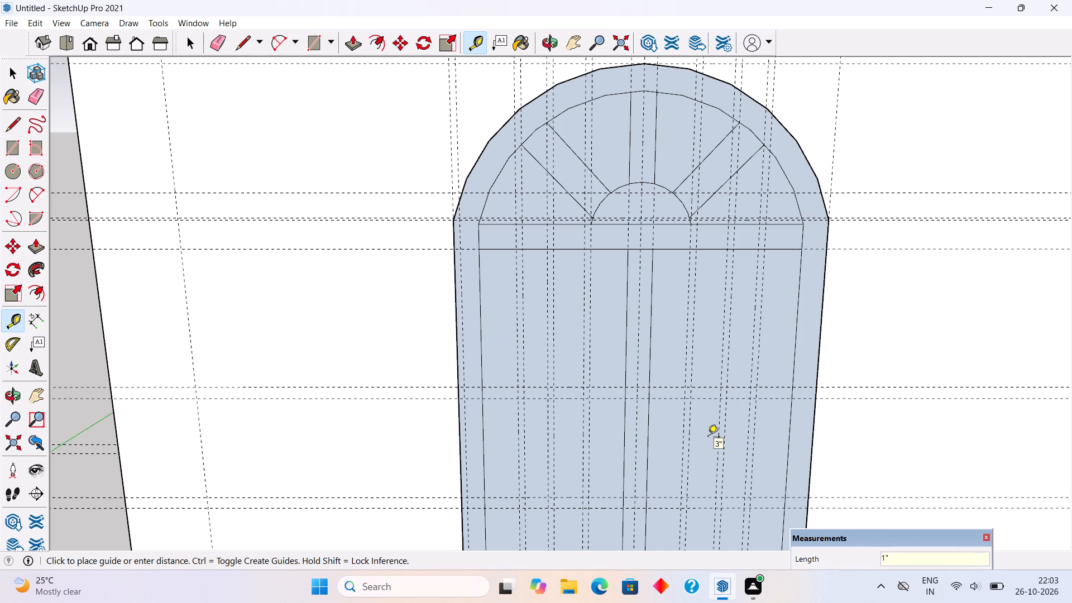
{"action": "key", "text": "space"}
Draw four horizontal lines, each 4' 4" long, along the two pairs of lower-pane horizontal guides between the frame's inner side edges.
{"action": "scroll", "coordinate": [705, 341], "scroll_direction": "down", "scroll_amount": 6}
{"action": "scroll", "coordinate": [734, 468], "scroll_direction": "up", "scroll_amount": 6}
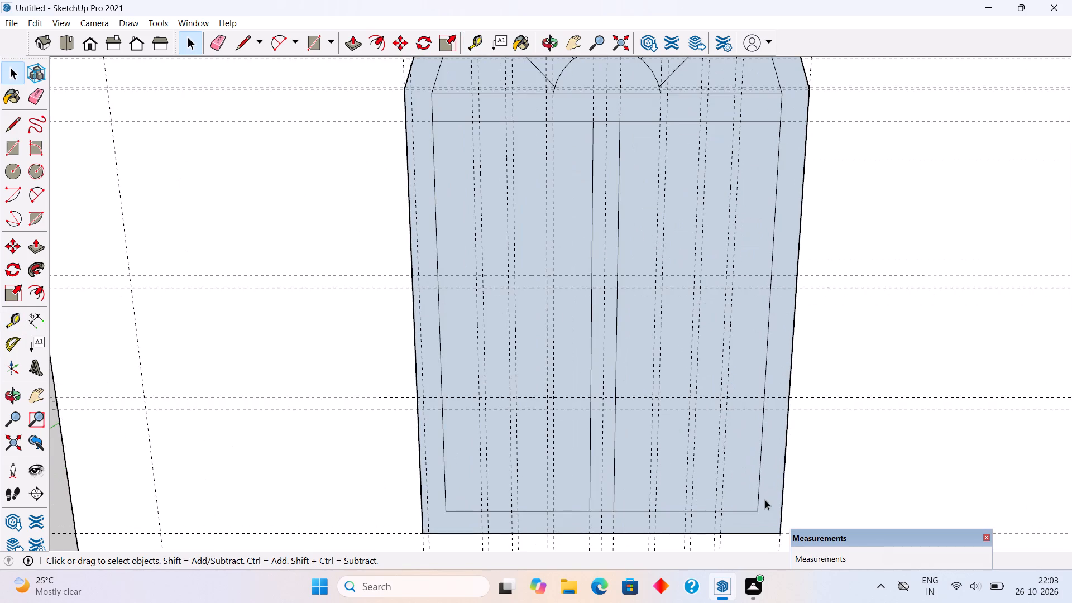
{"action": "middle_click_drag", "start_coordinate": [765, 490], "coordinate": [796, 443]}
{"action": "scroll", "coordinate": [796, 443], "scroll_direction": "up", "scroll_amount": 1}
{"action": "key", "text": "l"}
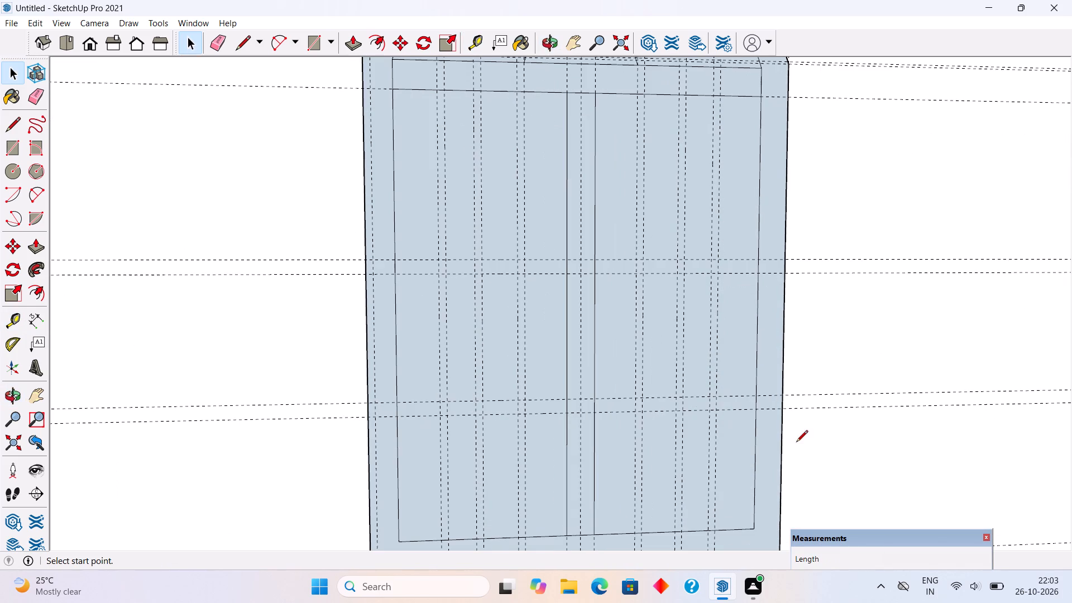
{"action": "left_click", "coordinate": [400, 414]}
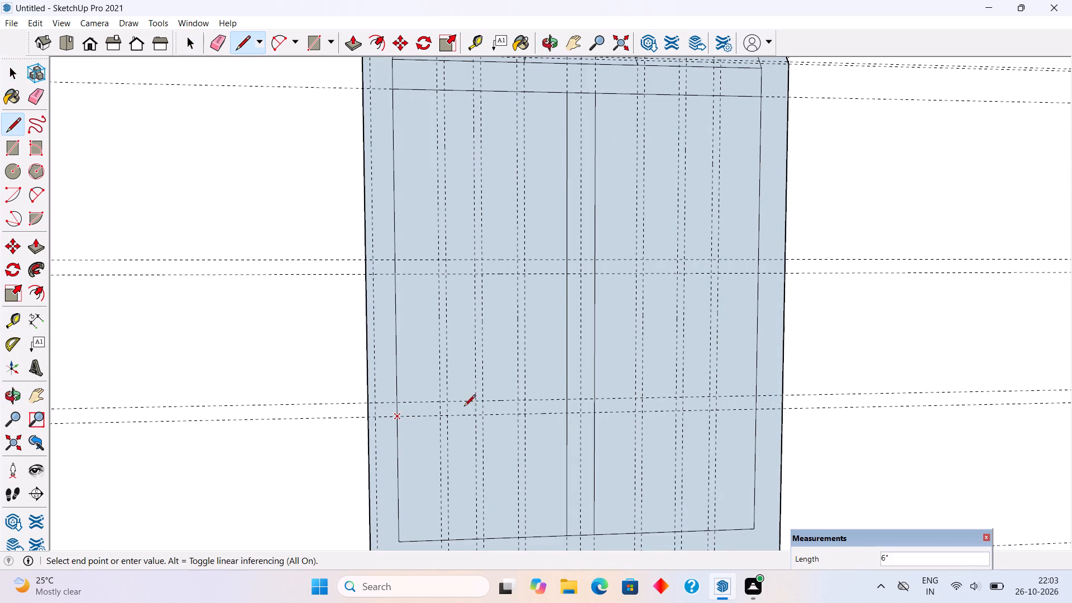
{"action": "left_click", "coordinate": [757, 409]}
{"action": "left_click", "coordinate": [755, 399]}
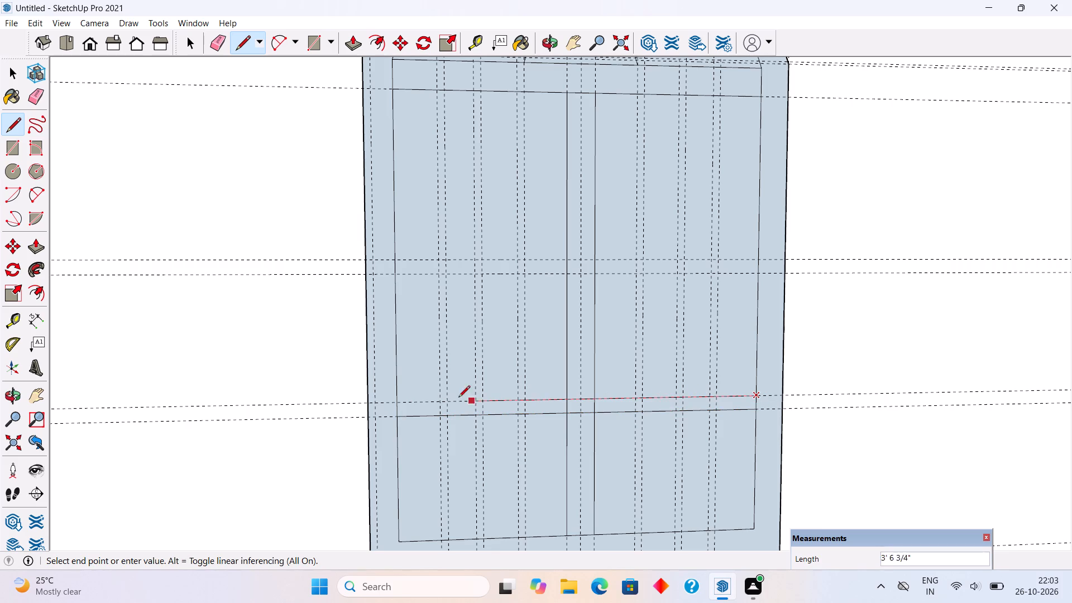
{"action": "left_click", "coordinate": [398, 401]}
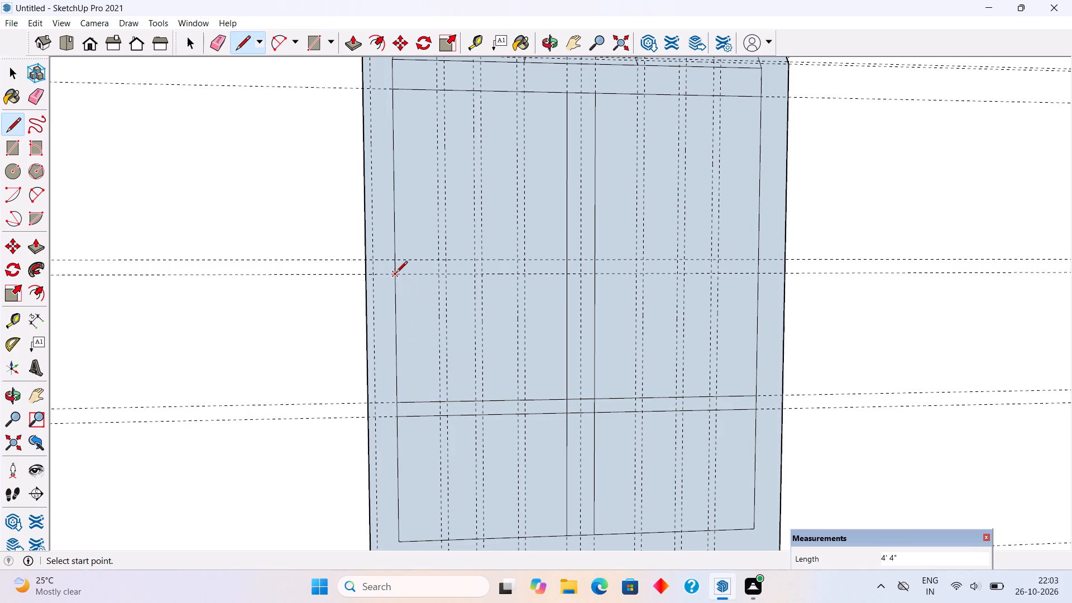
{"action": "left_click", "coordinate": [396, 274]}
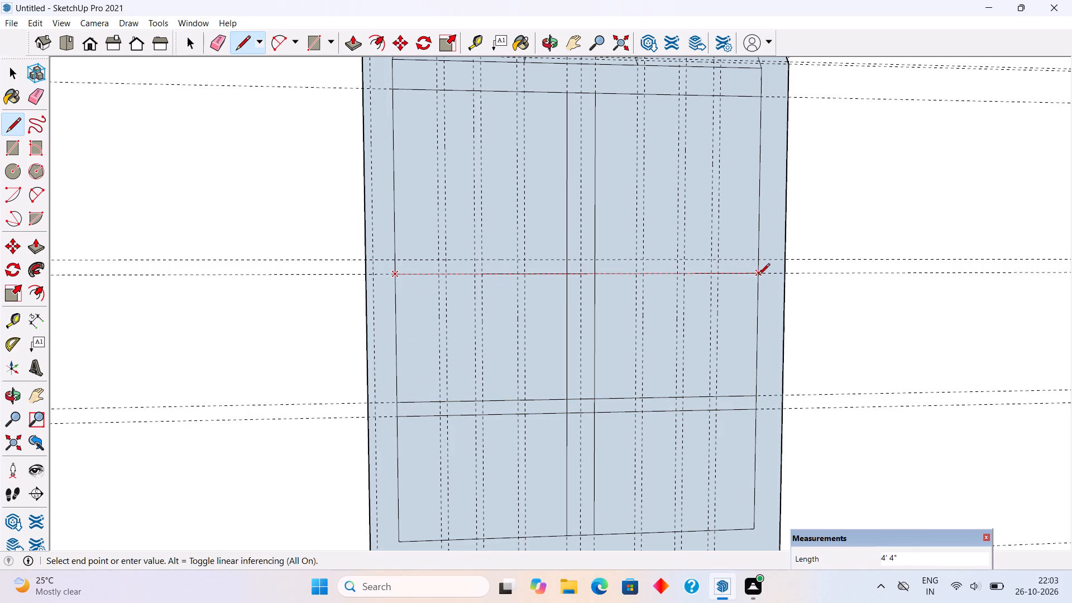
{"action": "left_click", "coordinate": [759, 276]}
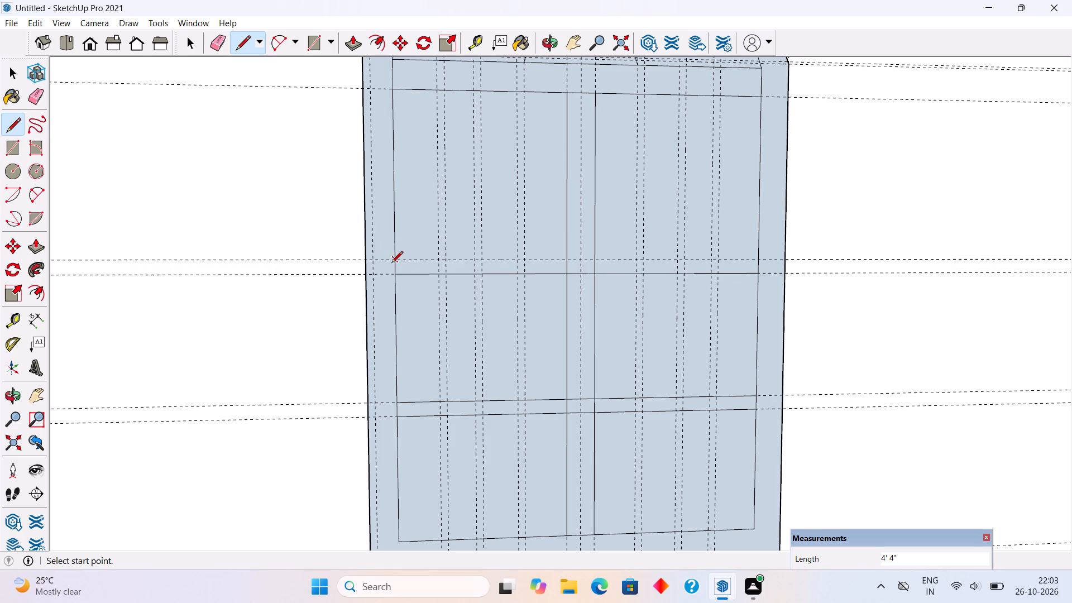
{"action": "left_click", "coordinate": [395, 260]}
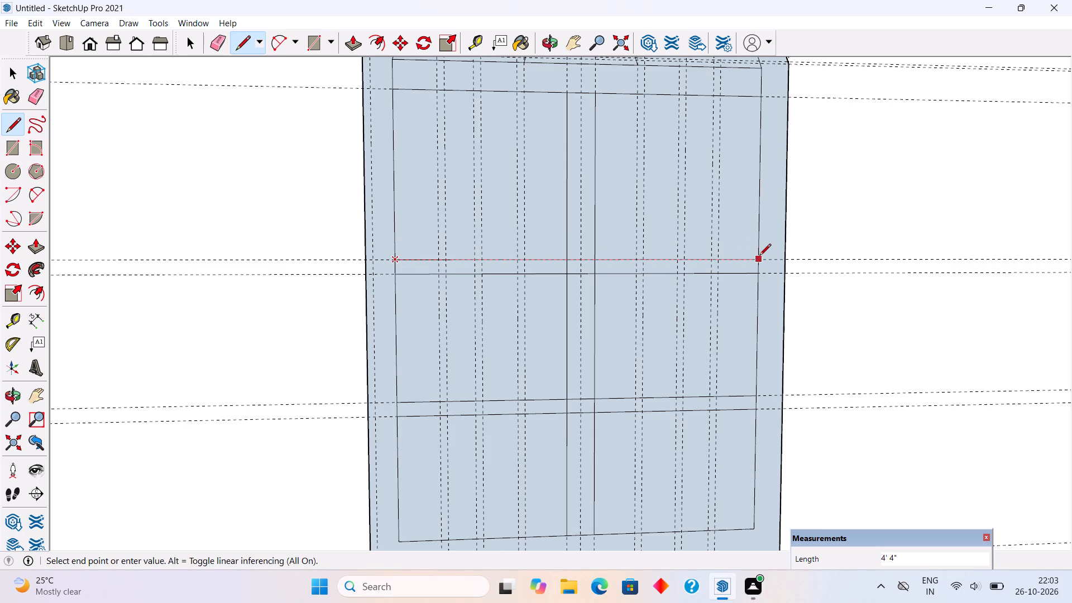
{"action": "left_click", "coordinate": [760, 257]}
Draw two vertical lines, about 5' 3 5/16" long, along the leftmost lower-pane guide pair from the crossbar's lower edge to the frame's inner bottom edge.
{"action": "scroll", "coordinate": [748, 305], "scroll_direction": "down", "scroll_amount": 4}
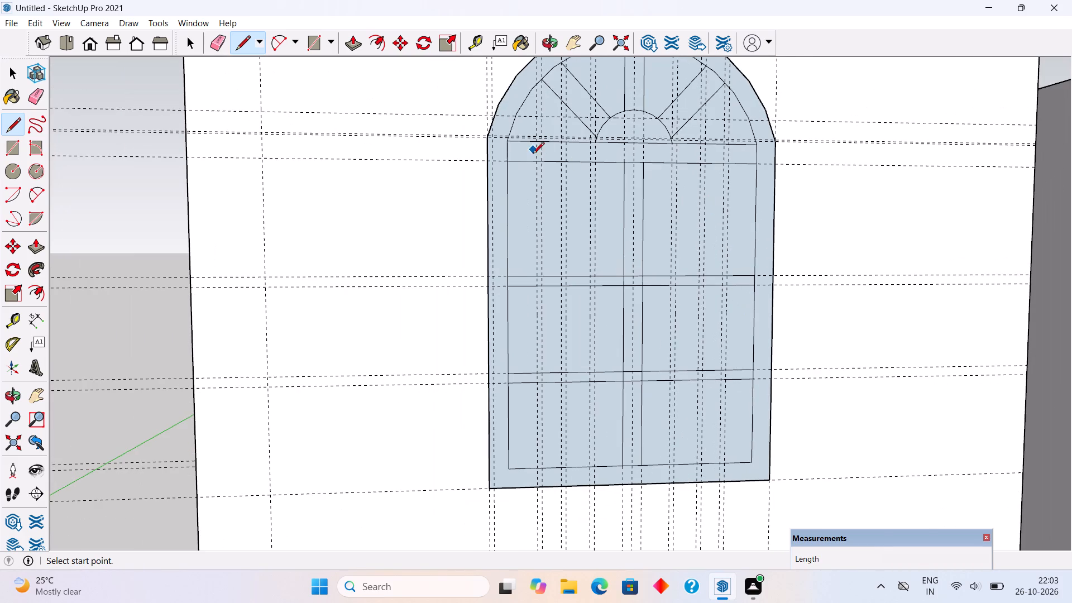
{"action": "scroll", "coordinate": [533, 169], "scroll_direction": "up", "scroll_amount": 4}
{"action": "left_click", "coordinate": [540, 157]}
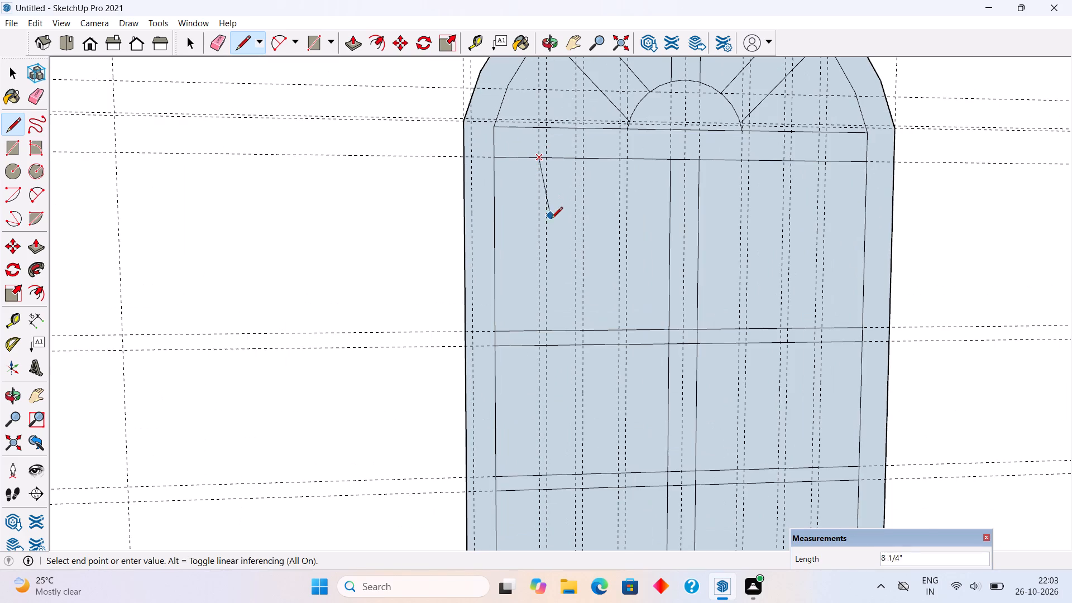
{"action": "scroll", "coordinate": [540, 254], "scroll_direction": "down", "scroll_amount": 3}
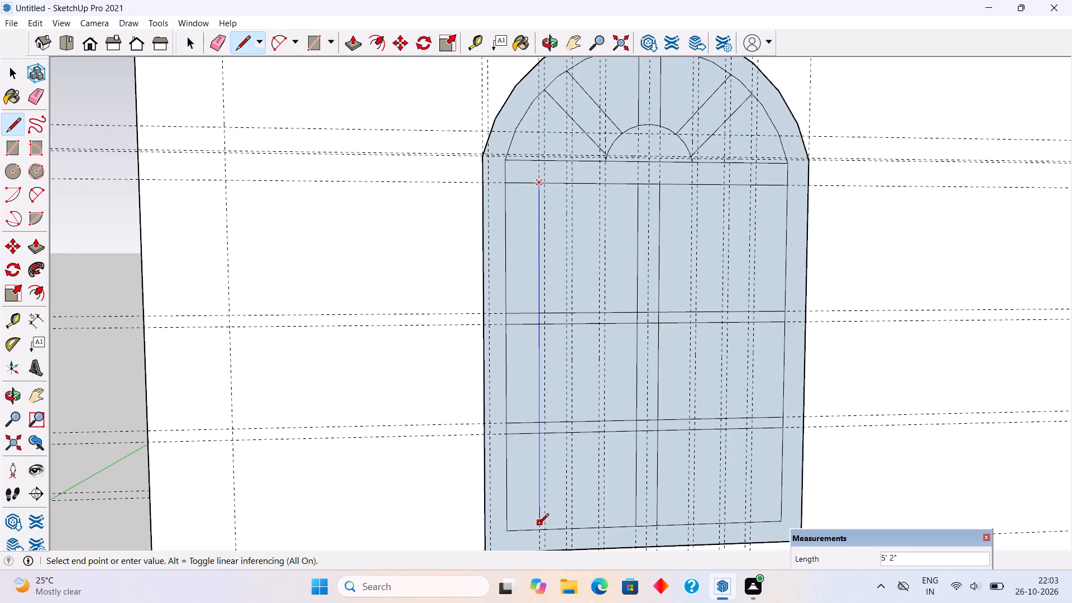
{"action": "left_click", "coordinate": [537, 528]}
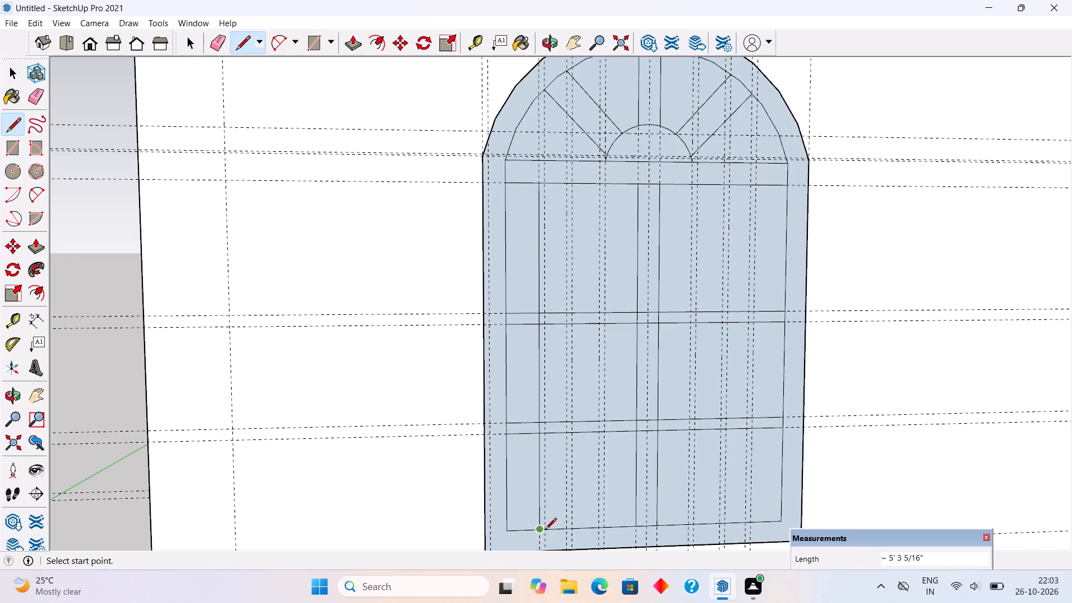
{"action": "scroll", "coordinate": [543, 531], "scroll_direction": "up", "scroll_amount": 6}
{"action": "left_click", "coordinate": [549, 529]}
{"action": "scroll", "coordinate": [547, 527], "scroll_direction": "down", "scroll_amount": 6}
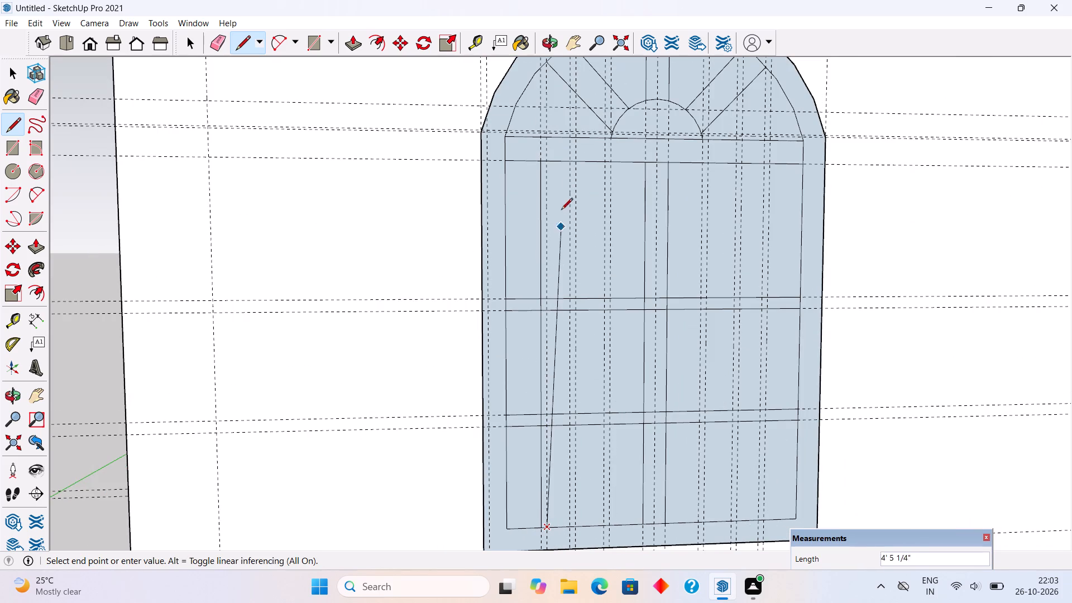
{"action": "scroll", "coordinate": [551, 160], "scroll_direction": "up", "scroll_amount": 3}
{"action": "left_click", "coordinate": [548, 161]}
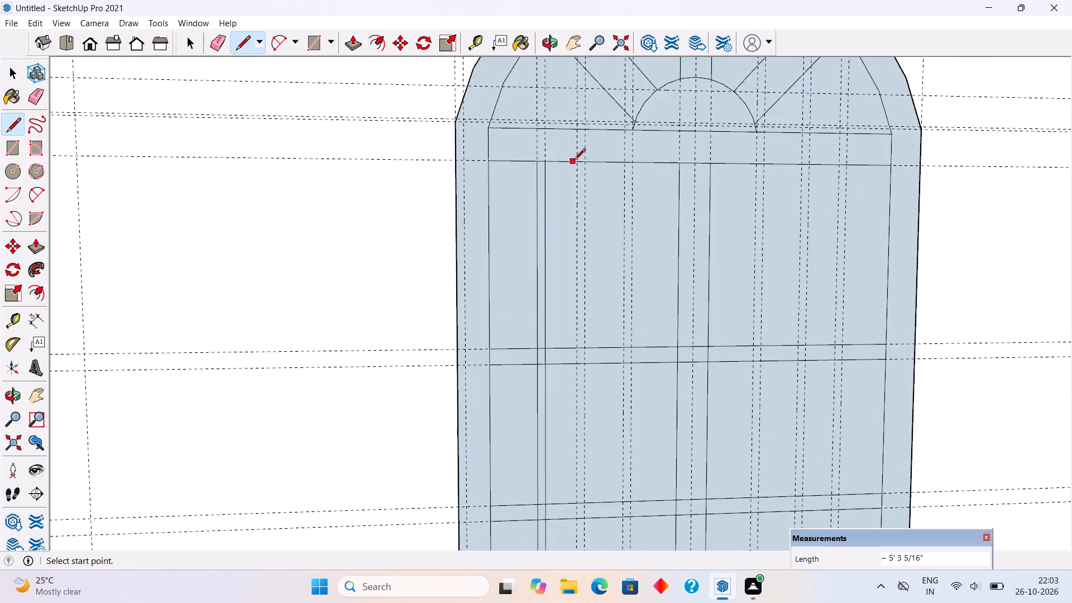
Draw two vertical lines, about 5' 3 5/16" long, between the crossbar and inner bottom edge along the guide pair at the left diagonal bar's inner end.
{"action": "left_click", "coordinate": [576, 161]}
{"action": "scroll", "coordinate": [572, 284], "scroll_direction": "down", "scroll_amount": 5}
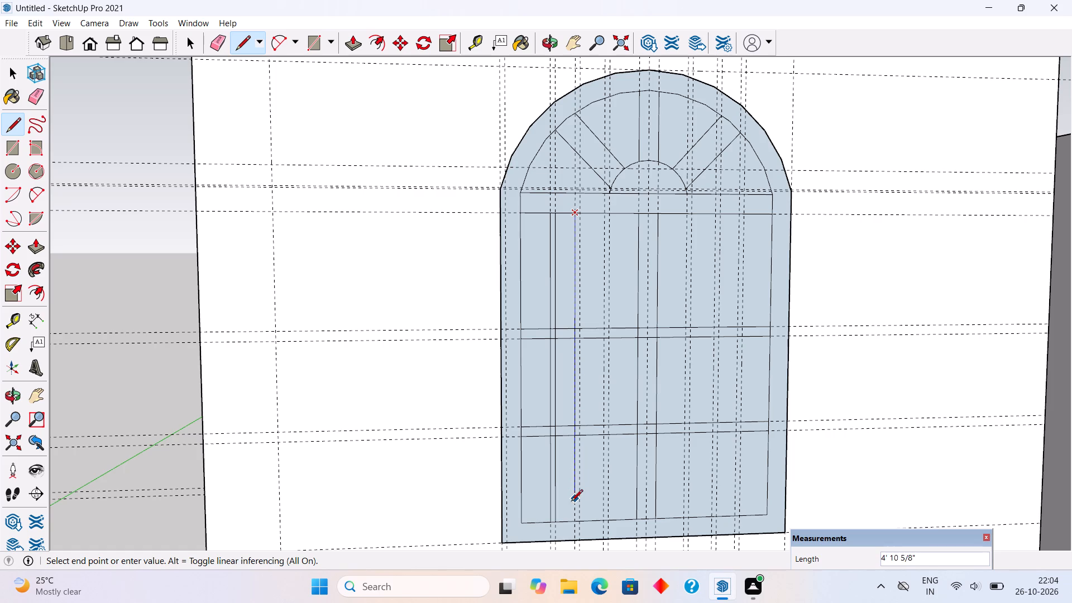
{"action": "left_click", "coordinate": [573, 523]}
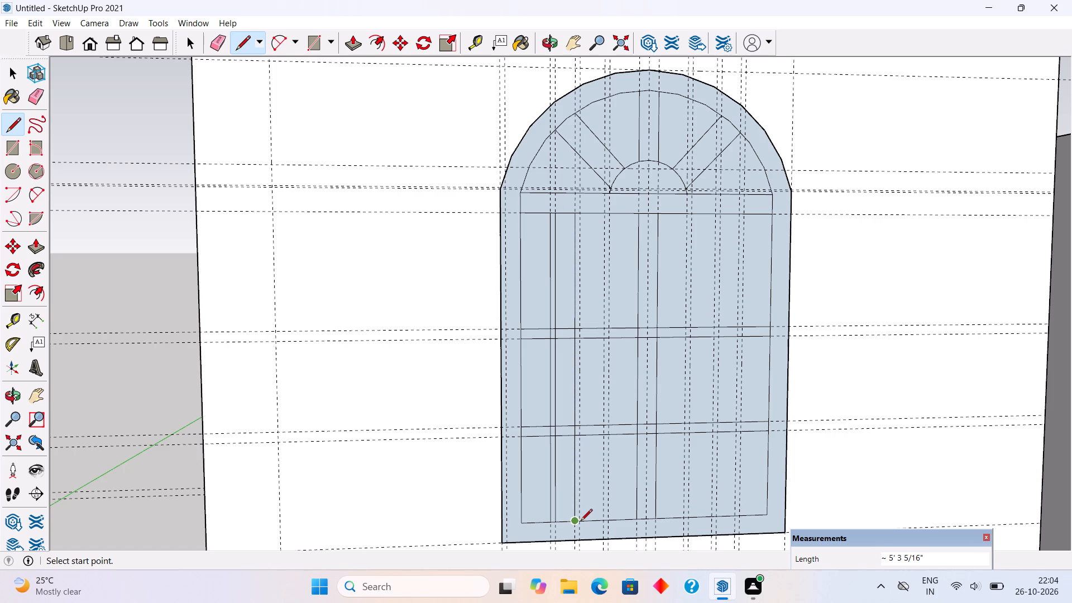
{"action": "scroll", "coordinate": [581, 522], "scroll_direction": "up", "scroll_amount": 6}
{"action": "left_click", "coordinate": [579, 520]}
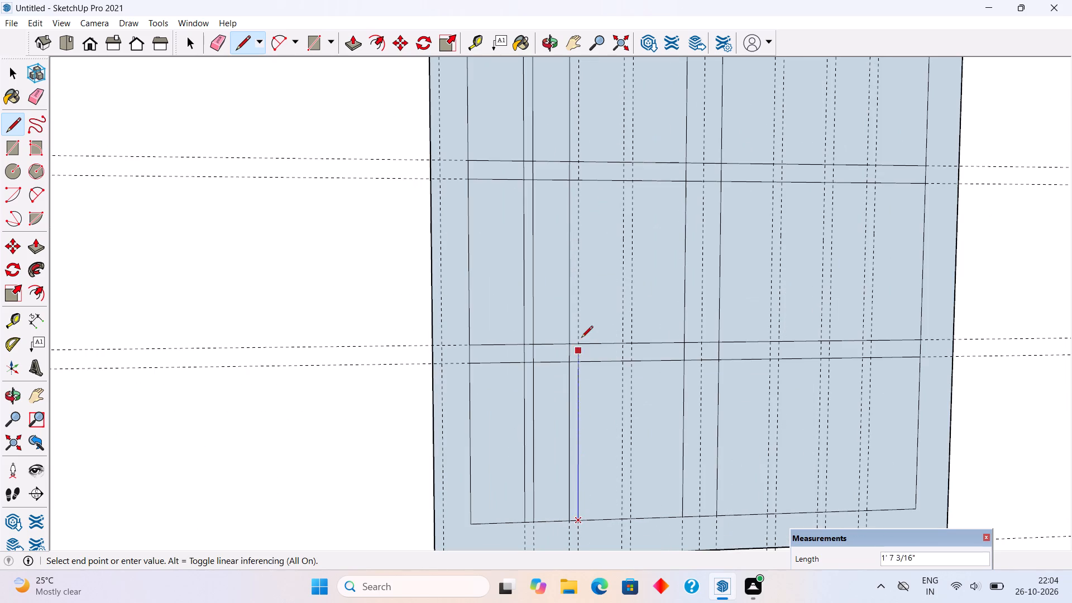
{"action": "scroll", "coordinate": [581, 336], "scroll_direction": "down", "scroll_amount": 10}
{"action": "scroll", "coordinate": [581, 178], "scroll_direction": "up", "scroll_amount": 9}
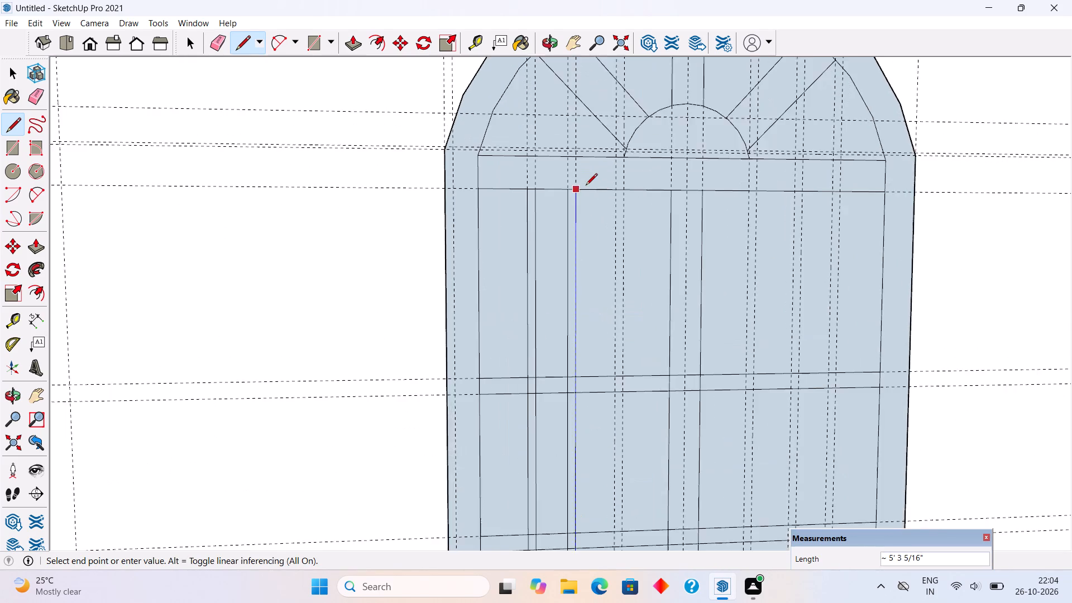
{"action": "left_click", "coordinate": [578, 188]}
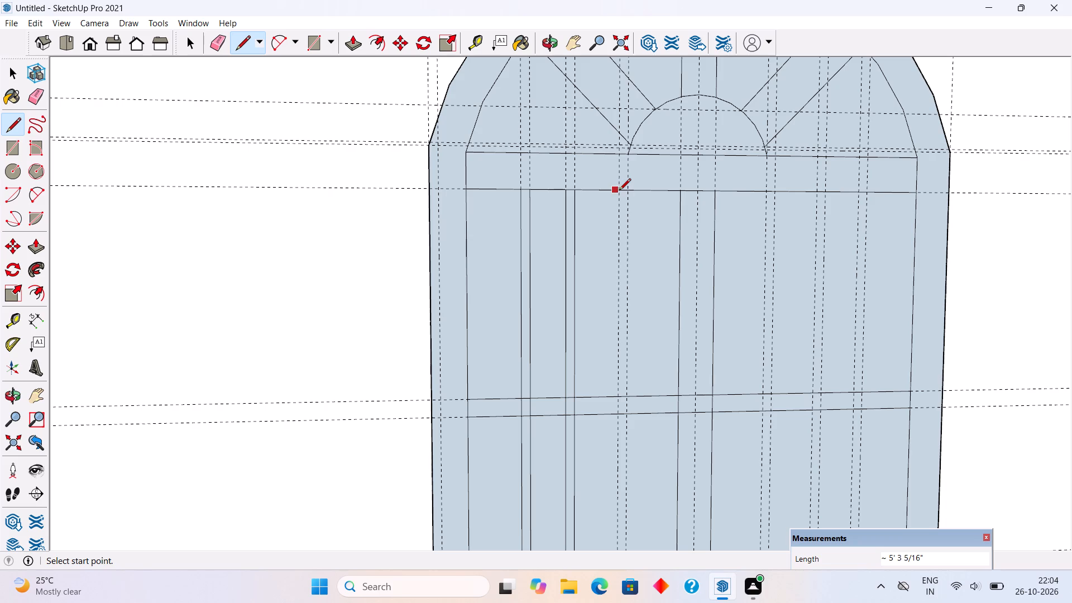
Draw two vertical lines, about 5' 3 5/16" long, between the crossbar and inner bottom edge along the guide pair at the small arc's left end.
{"action": "left_click", "coordinate": [619, 191]}
{"action": "scroll", "coordinate": [582, 185], "scroll_direction": "down", "scroll_amount": 5}
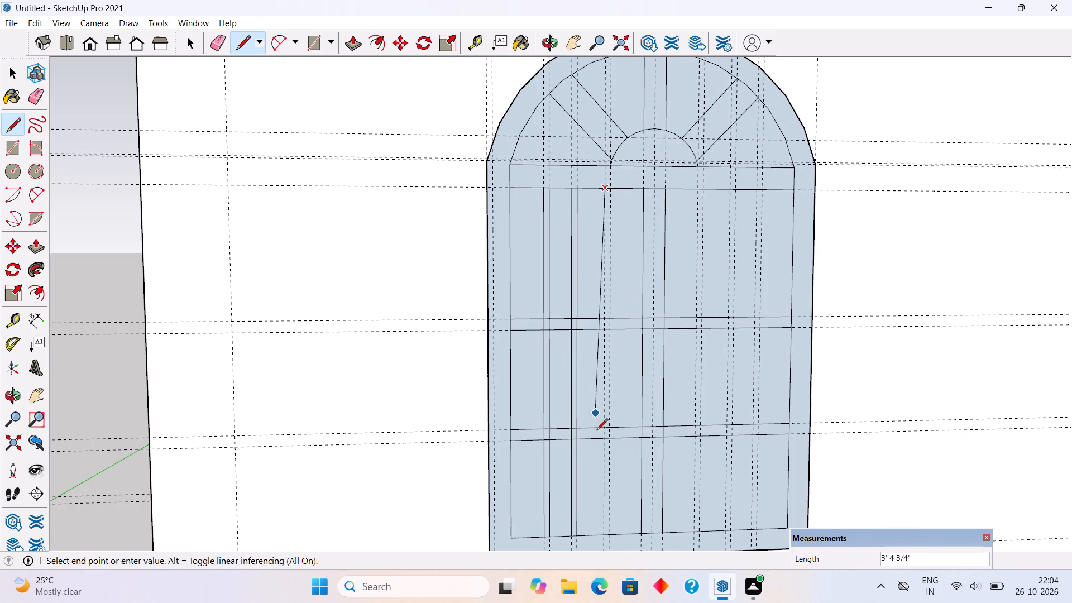
{"action": "left_click", "coordinate": [605, 533]}
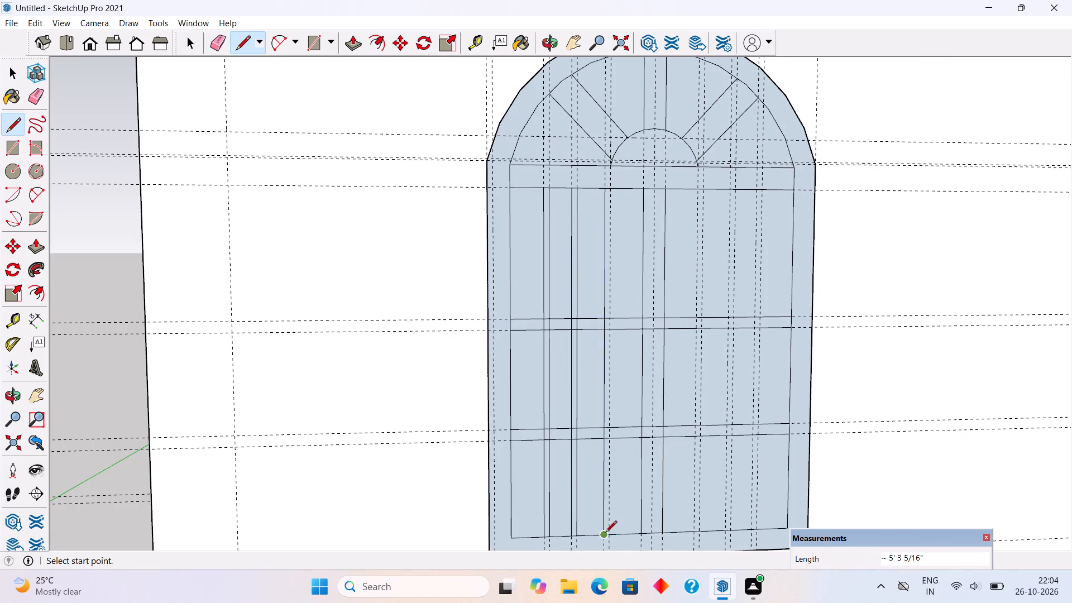
{"action": "left_click", "coordinate": [612, 537]}
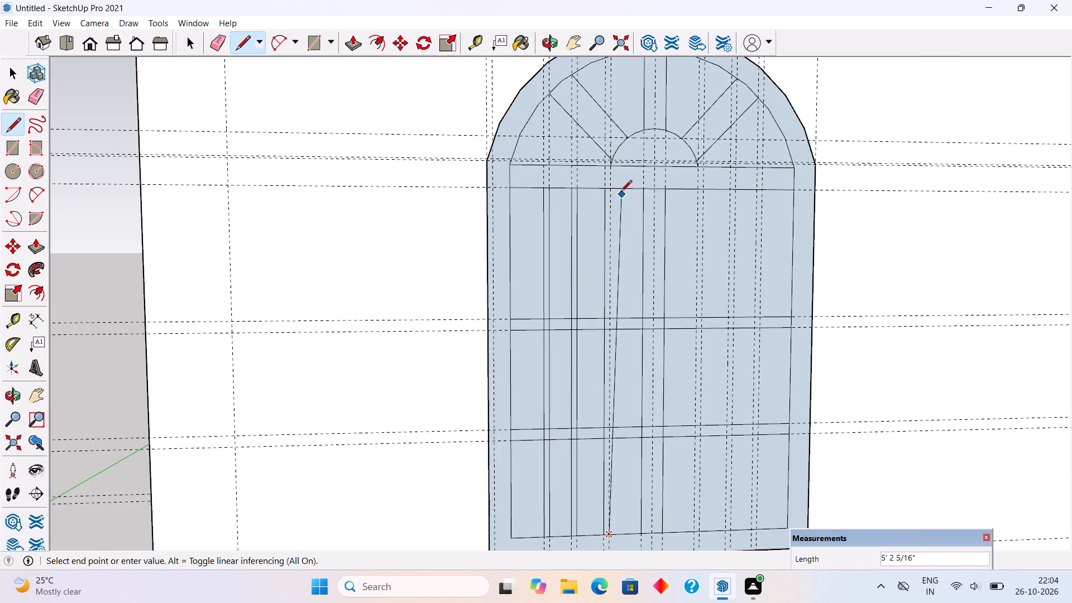
{"action": "left_click", "coordinate": [617, 189]}
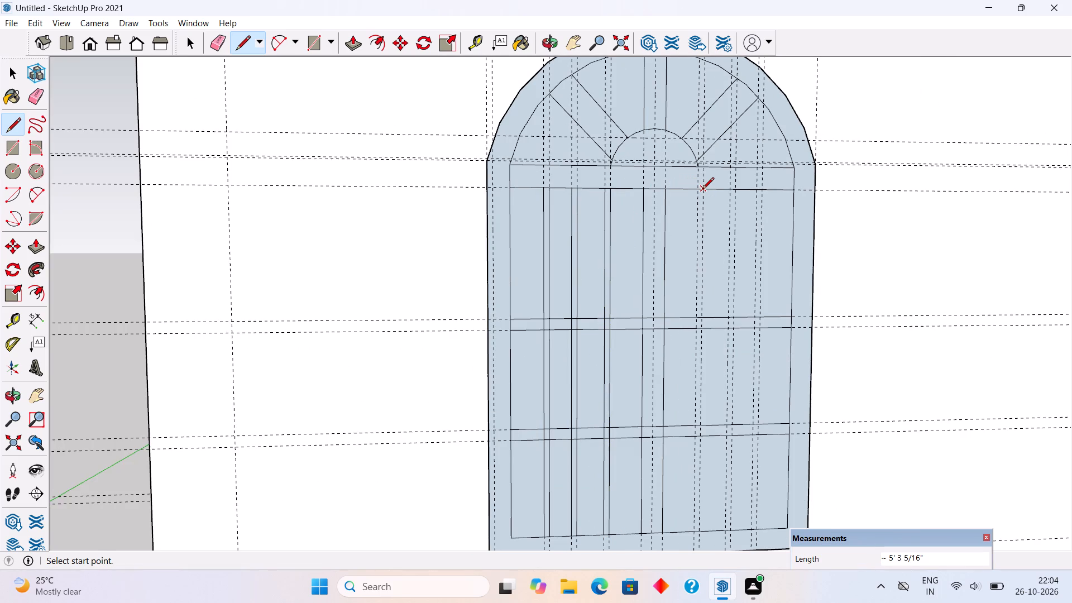
Draw two vertical lines, about 5' 3 5/16" long, between the crossbar and inner bottom edge along the guide pair at the small arc's right end.
{"action": "left_click", "coordinate": [698, 191]}
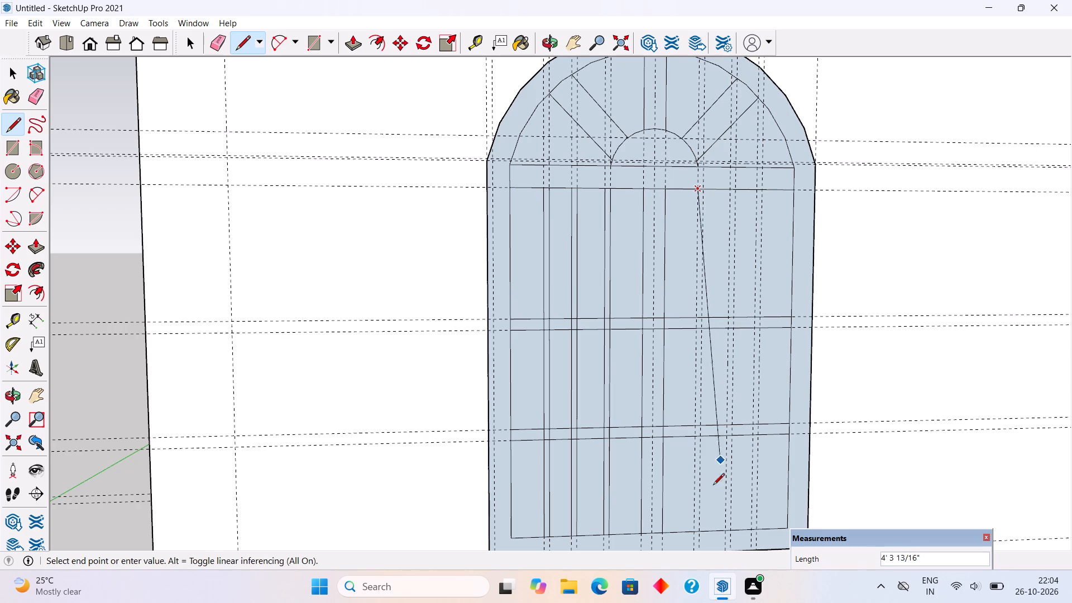
{"action": "left_click", "coordinate": [693, 532]}
{"action": "scroll", "coordinate": [701, 534], "scroll_direction": "up", "scroll_amount": 7}
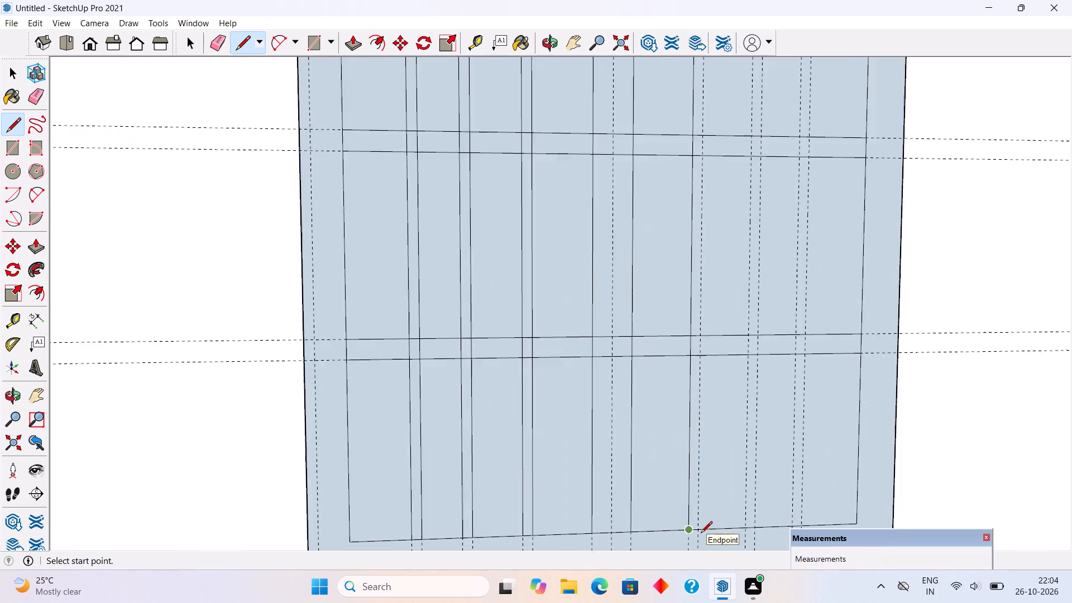
{"action": "left_click", "coordinate": [698, 529]}
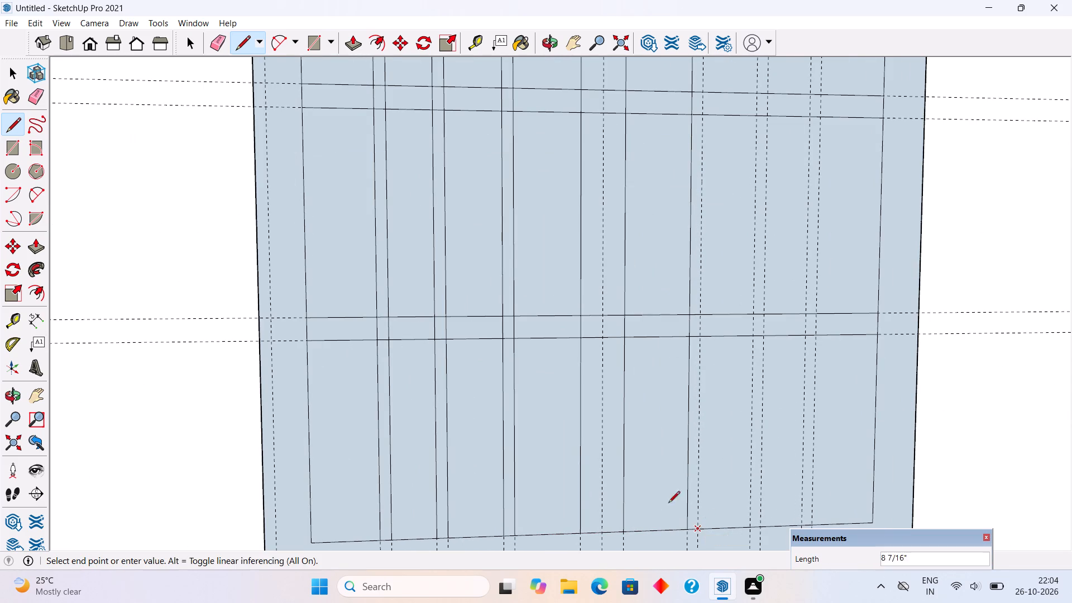
{"action": "scroll", "coordinate": [628, 500], "scroll_direction": "down", "scroll_amount": 6}
{"action": "scroll", "coordinate": [663, 334], "scroll_direction": "down", "scroll_amount": 6}
{"action": "scroll", "coordinate": [679, 205], "scroll_direction": "up", "scroll_amount": 5}
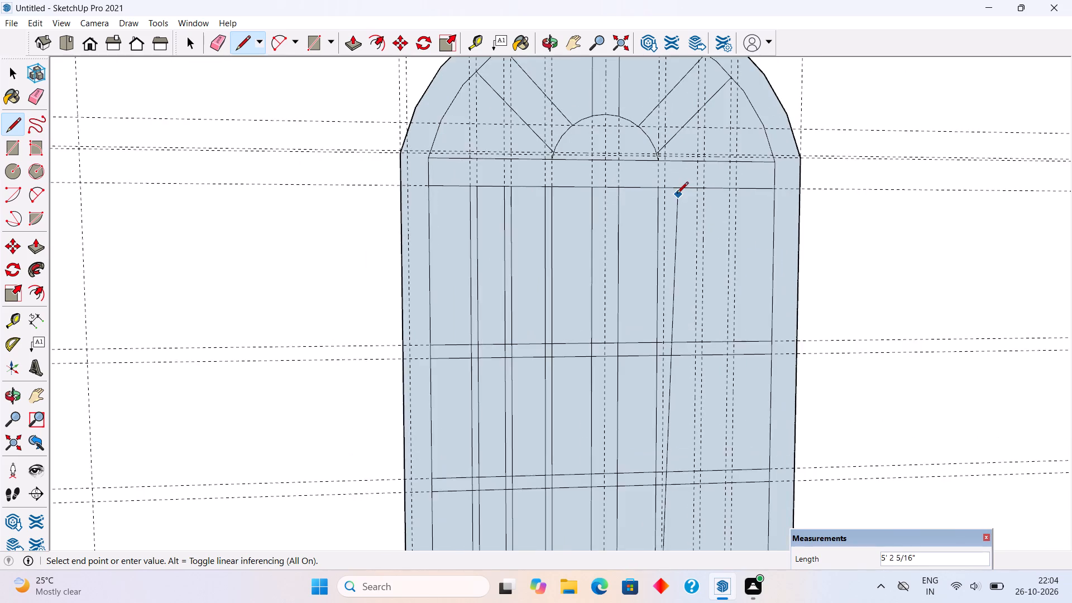
{"action": "scroll", "coordinate": [677, 194], "scroll_direction": "up", "scroll_amount": 5}
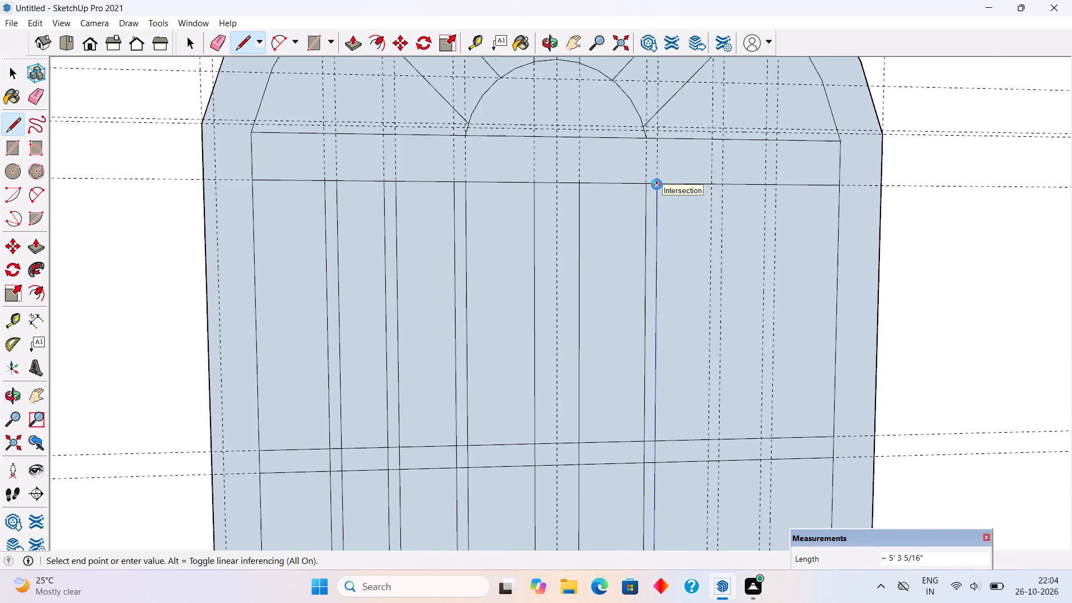
{"action": "left_click", "coordinate": [657, 184]}
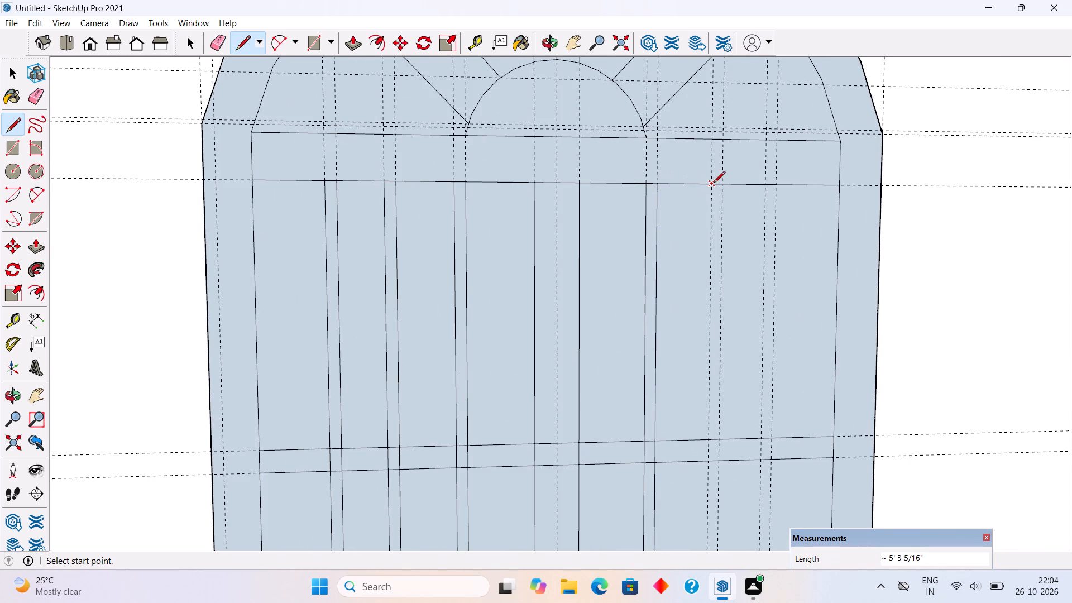
Draw two vertical lines, about 5' 3 5/16" long, from the crossbar's lower edge to the frame's inner bottom edge along the second-rightmost guide pair.
{"action": "left_click", "coordinate": [714, 184]}
{"action": "scroll", "coordinate": [714, 185], "scroll_direction": "down", "scroll_amount": 6}
{"action": "scroll", "coordinate": [705, 259], "scroll_direction": "down", "scroll_amount": 5}
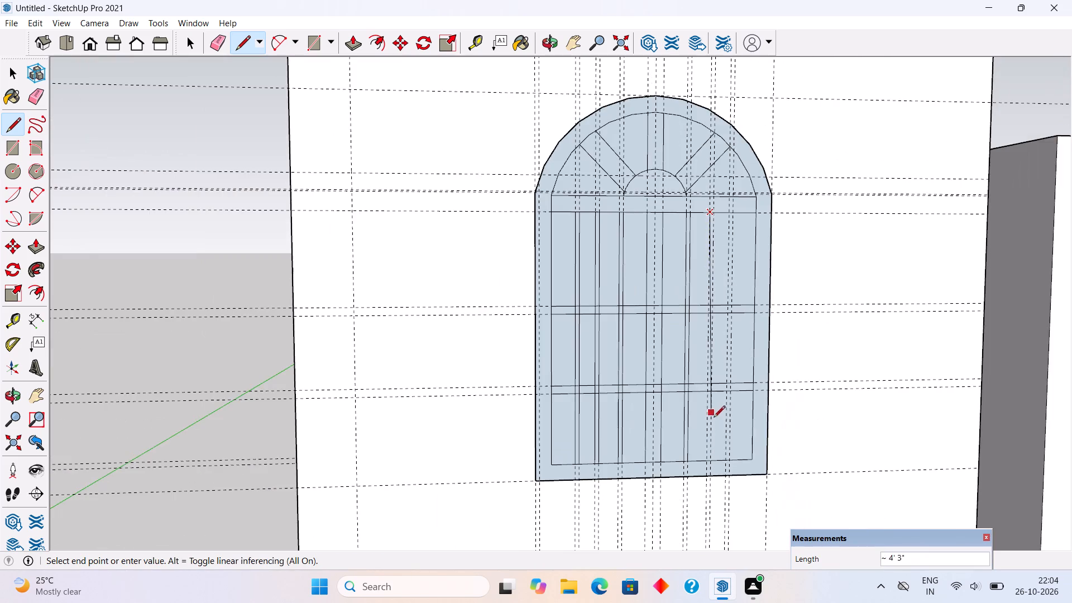
{"action": "scroll", "coordinate": [707, 442], "scroll_direction": "up", "scroll_amount": 5}
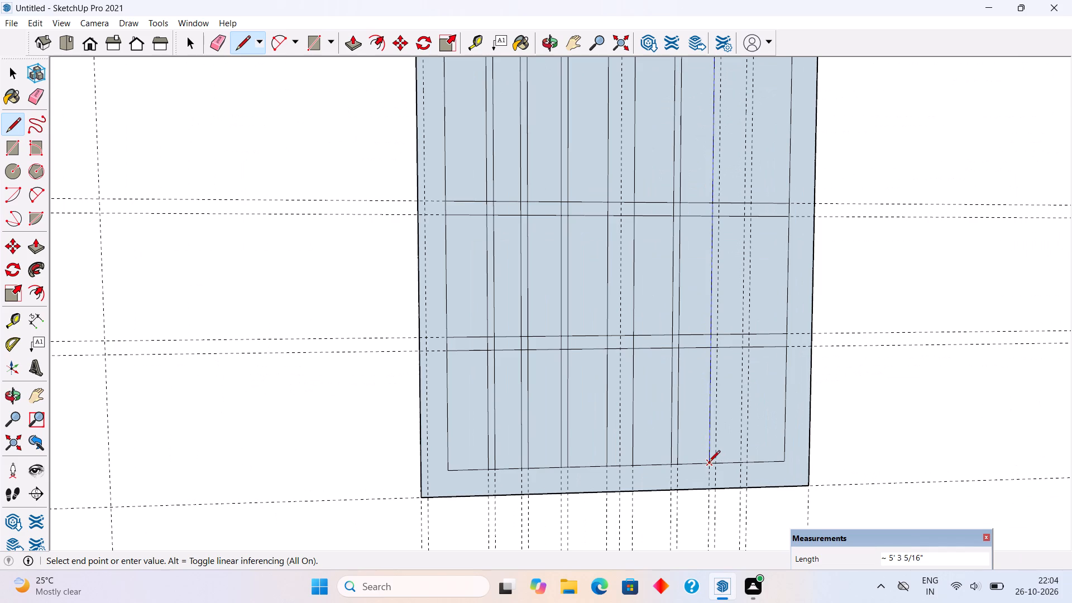
{"action": "left_click", "coordinate": [709, 463]}
{"action": "left_click", "coordinate": [718, 465]}
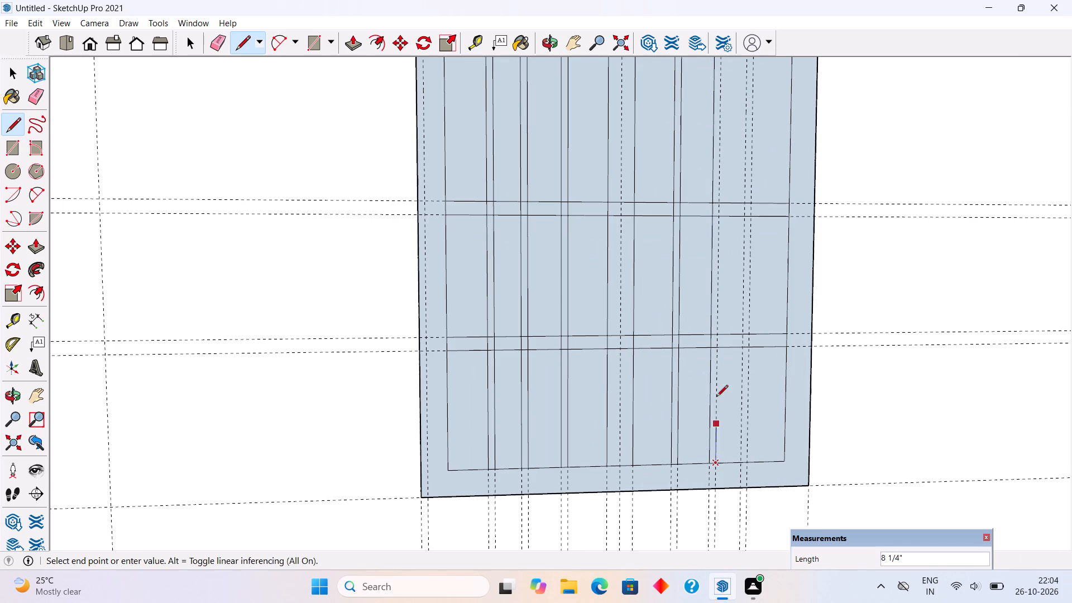
{"action": "scroll", "coordinate": [716, 388], "scroll_direction": "down", "scroll_amount": 6}
{"action": "scroll", "coordinate": [717, 195], "scroll_direction": "up", "scroll_amount": 5}
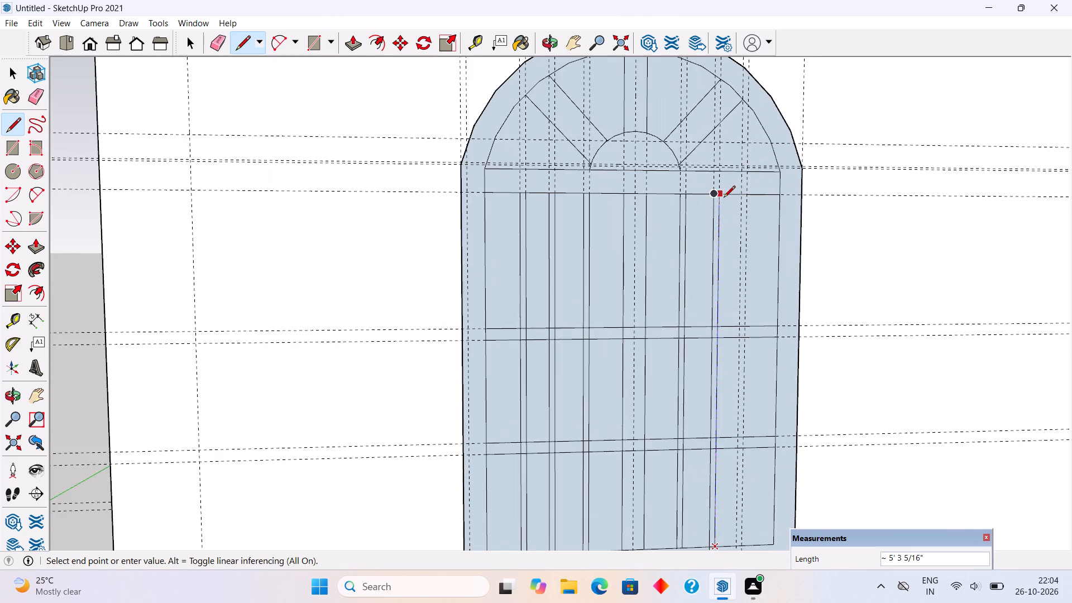
{"action": "scroll", "coordinate": [724, 198], "scroll_direction": "up", "scroll_amount": 6}
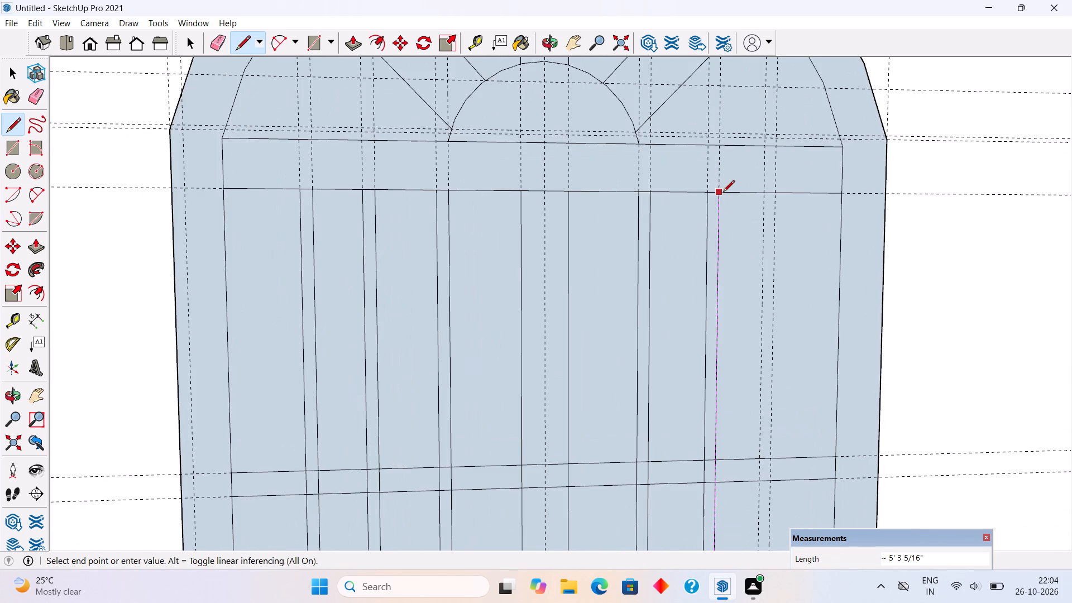
{"action": "left_click", "coordinate": [717, 193]}
Draw two vertical lines, about 5' 3 5/16" long, between the crossbar's lower edge and the frame's inner bottom edge along the rightmost lower-pane guide pair.
{"action": "left_click", "coordinate": [765, 195]}
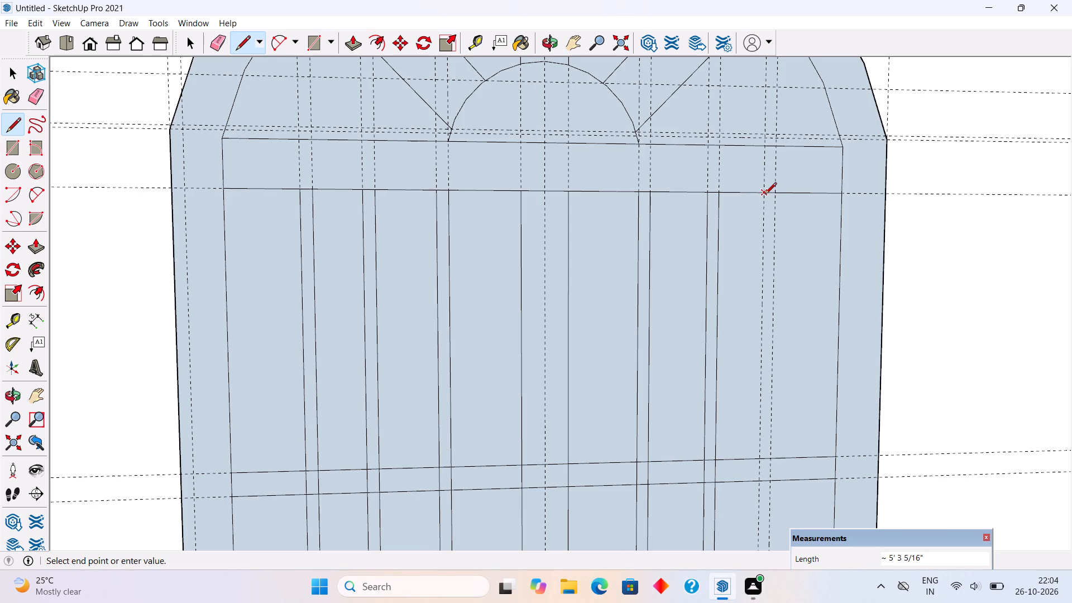
{"action": "scroll", "coordinate": [723, 190], "scroll_direction": "down", "scroll_amount": 9}
{"action": "scroll", "coordinate": [750, 515], "scroll_direction": "up", "scroll_amount": 2}
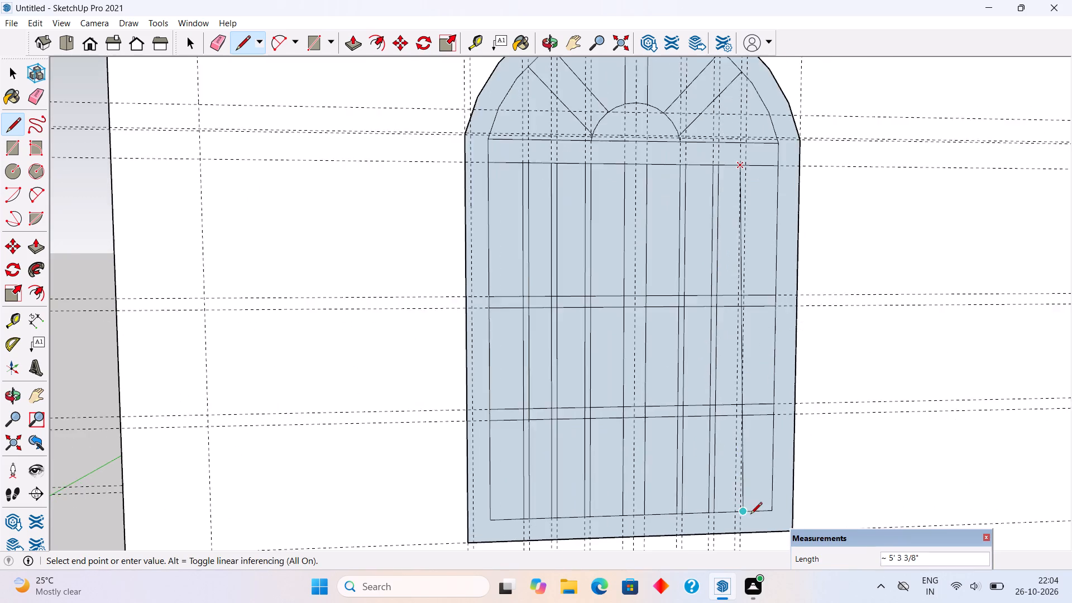
{"action": "scroll", "coordinate": [750, 515], "scroll_direction": "up", "scroll_amount": 6}
{"action": "left_click", "coordinate": [729, 511]}
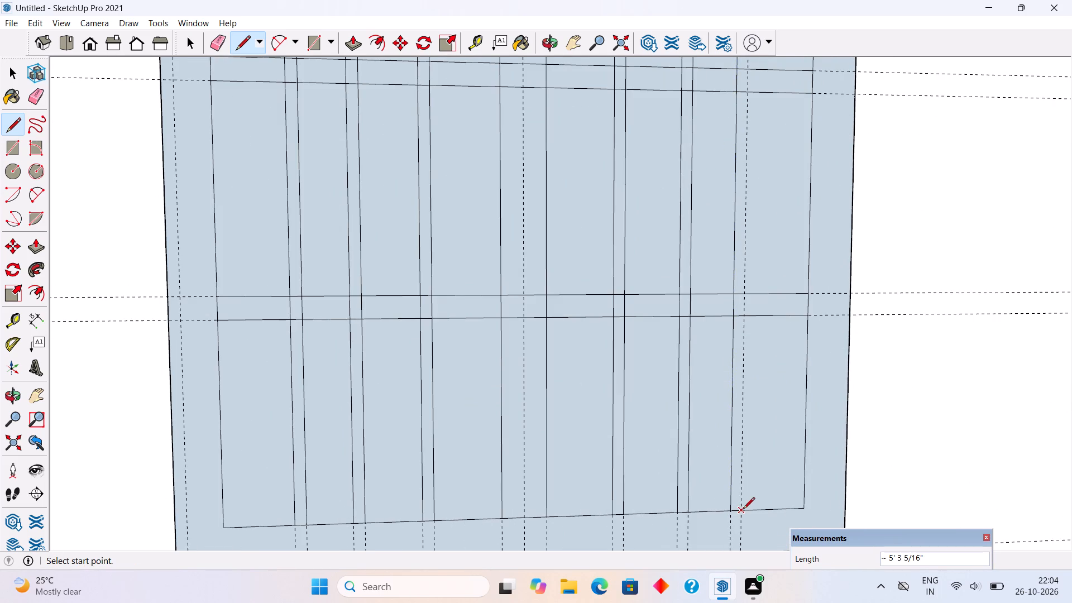
{"action": "left_click", "coordinate": [743, 510]}
{"action": "scroll", "coordinate": [736, 501], "scroll_direction": "down", "scroll_amount": 10}
{"action": "scroll", "coordinate": [755, 232], "scroll_direction": "up", "scroll_amount": 4}
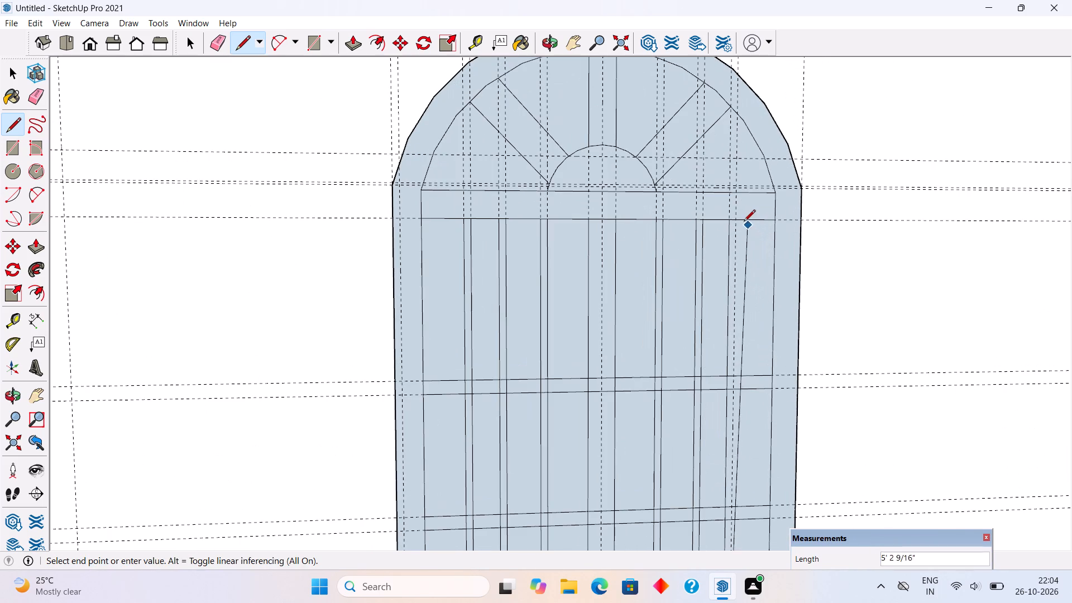
{"action": "left_click", "coordinate": [740, 221]}
{"action": "key", "text": "space"}
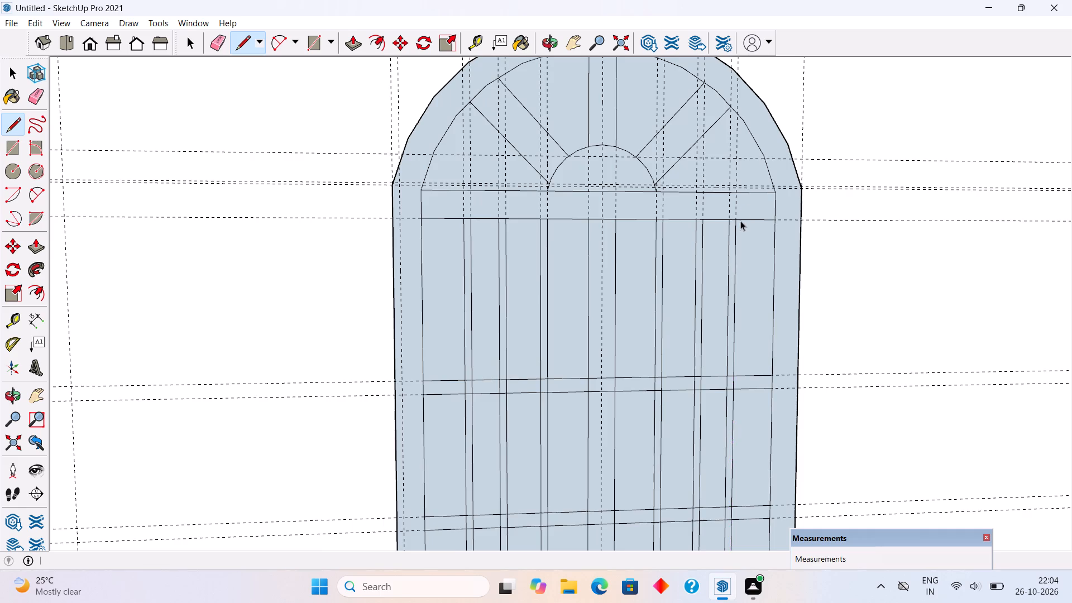
{"action": "scroll", "coordinate": [740, 227], "scroll_direction": "down", "scroll_amount": 9}
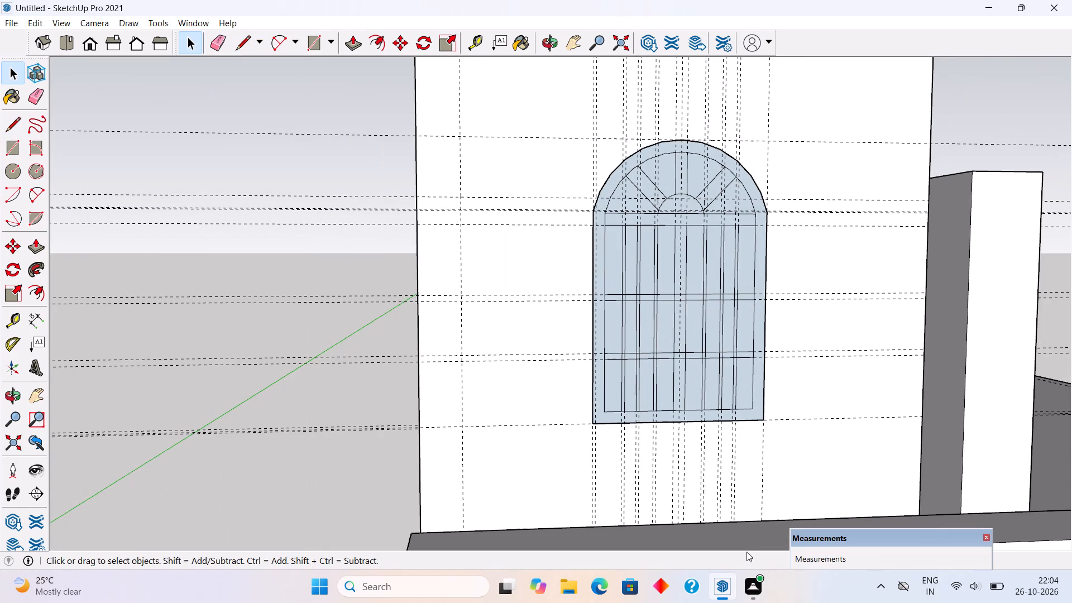
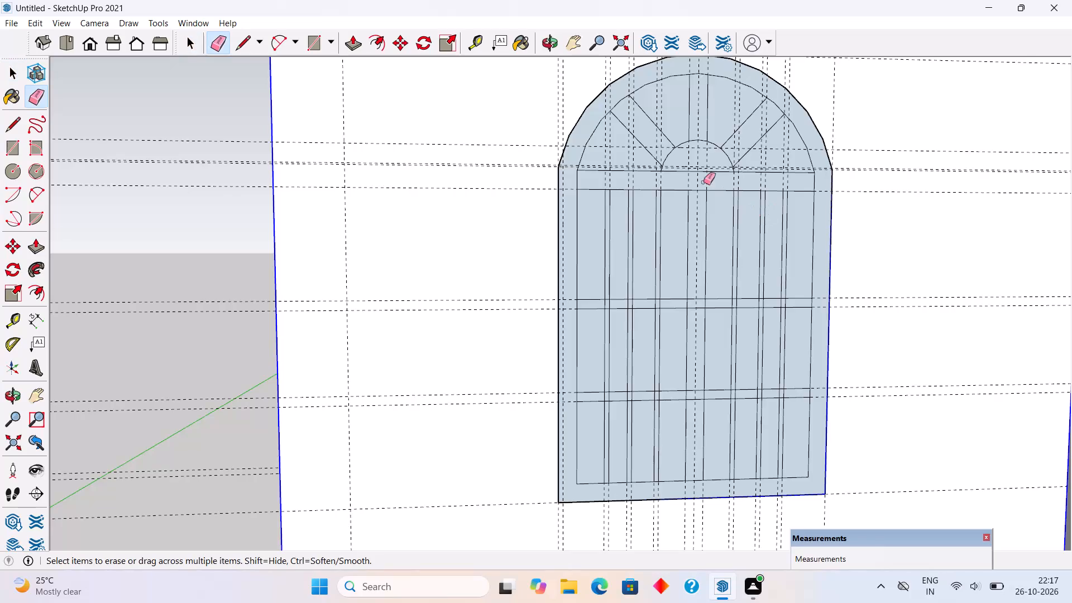
Erase the inner-arch and small-arc segments that cross the two diagonal radiating bars and the central mullion.
{"action": "scroll", "coordinate": [616, 101], "scroll_direction": "up", "scroll_amount": 8}
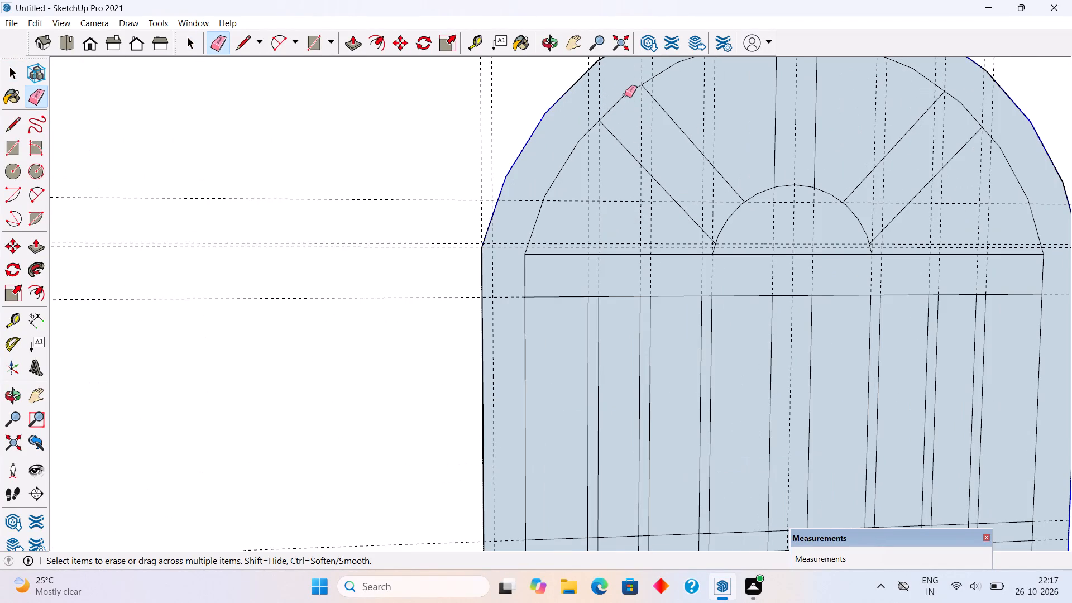
{"action": "left_click", "coordinate": [625, 95]}
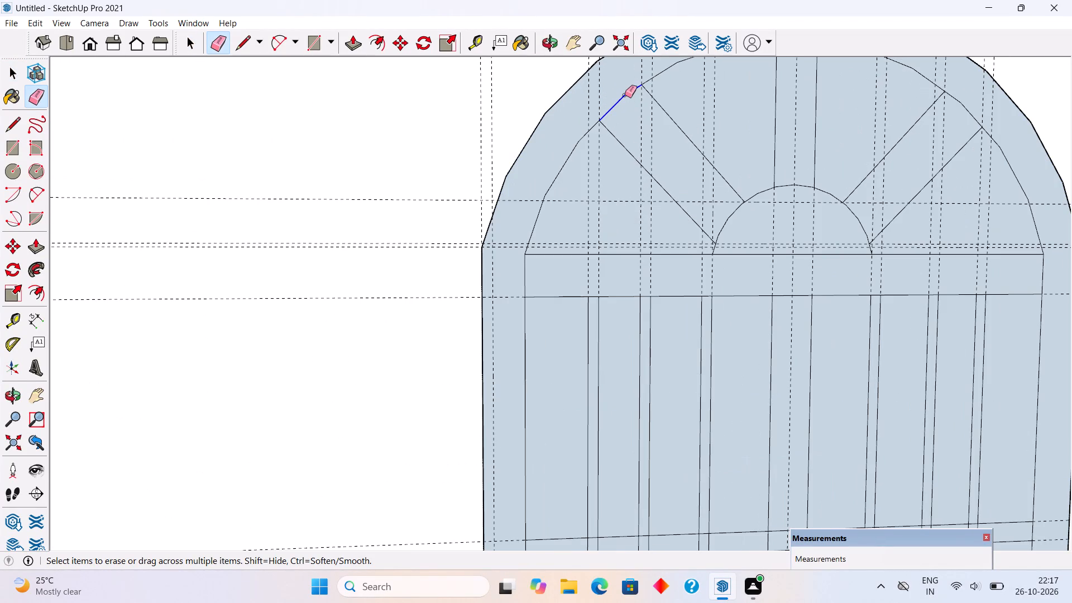
{"action": "left_click", "coordinate": [728, 221]}
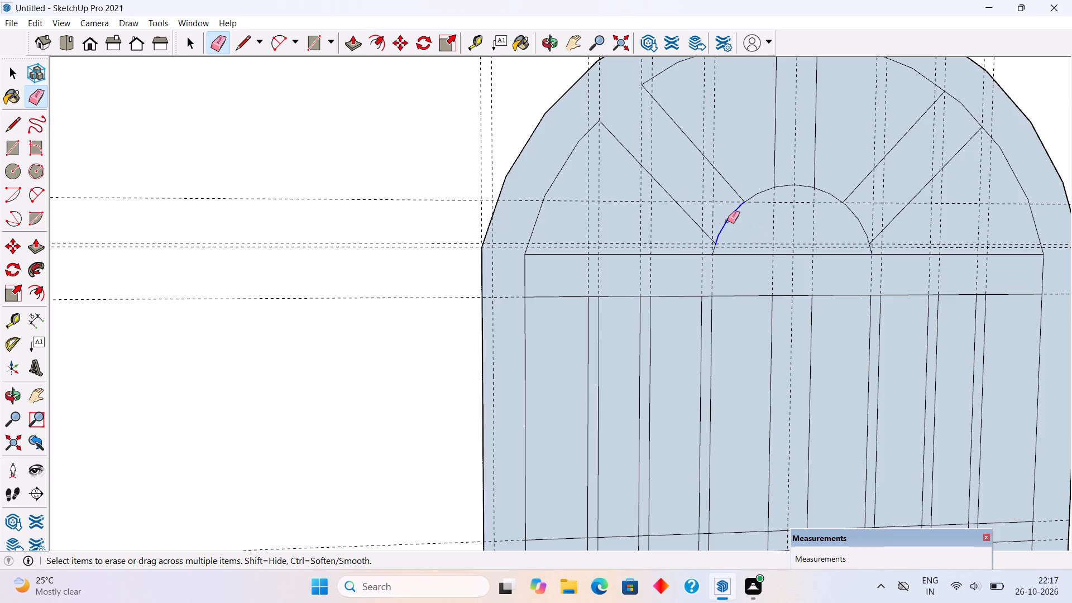
{"action": "scroll", "coordinate": [599, 252], "scroll_direction": "down", "scroll_amount": 4}
{"action": "scroll", "coordinate": [732, 109], "scroll_direction": "up", "scroll_amount": 1}
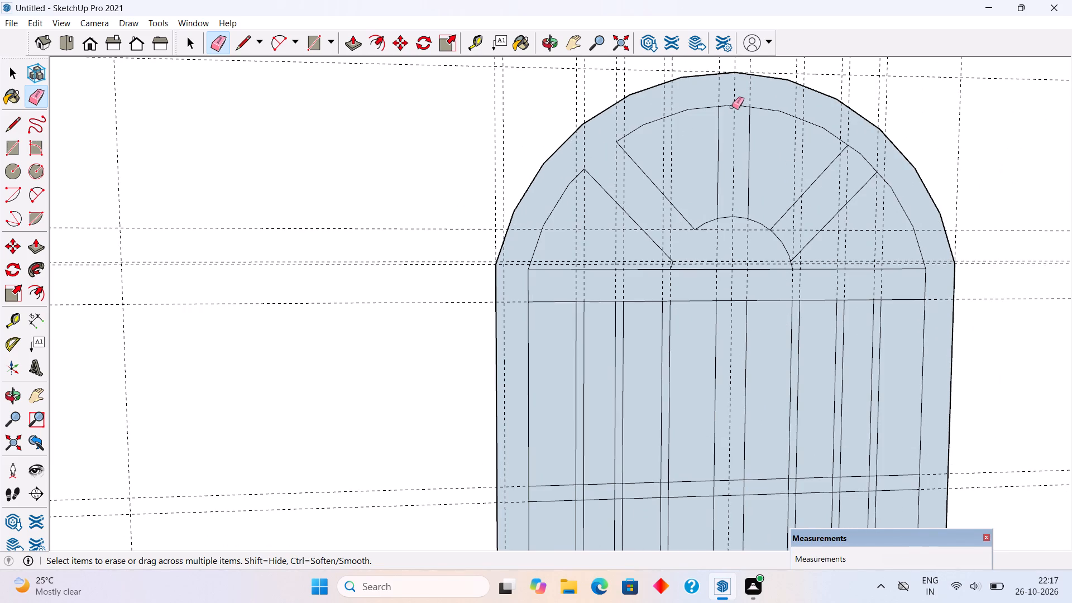
{"action": "left_click", "coordinate": [732, 106]}
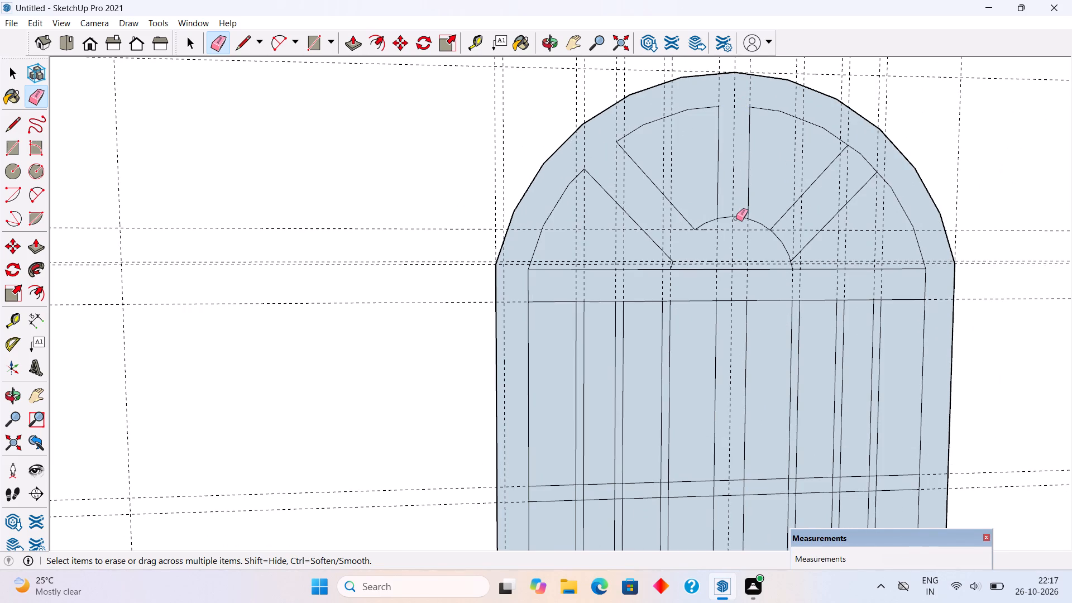
{"action": "left_click", "coordinate": [736, 217]}
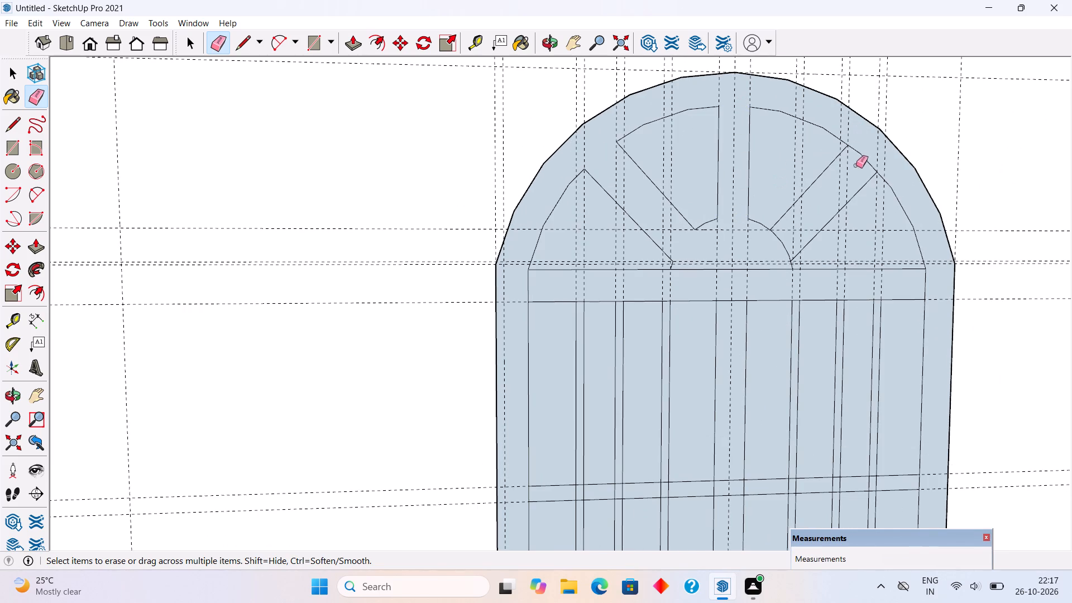
{"action": "left_click", "coordinate": [864, 161]}
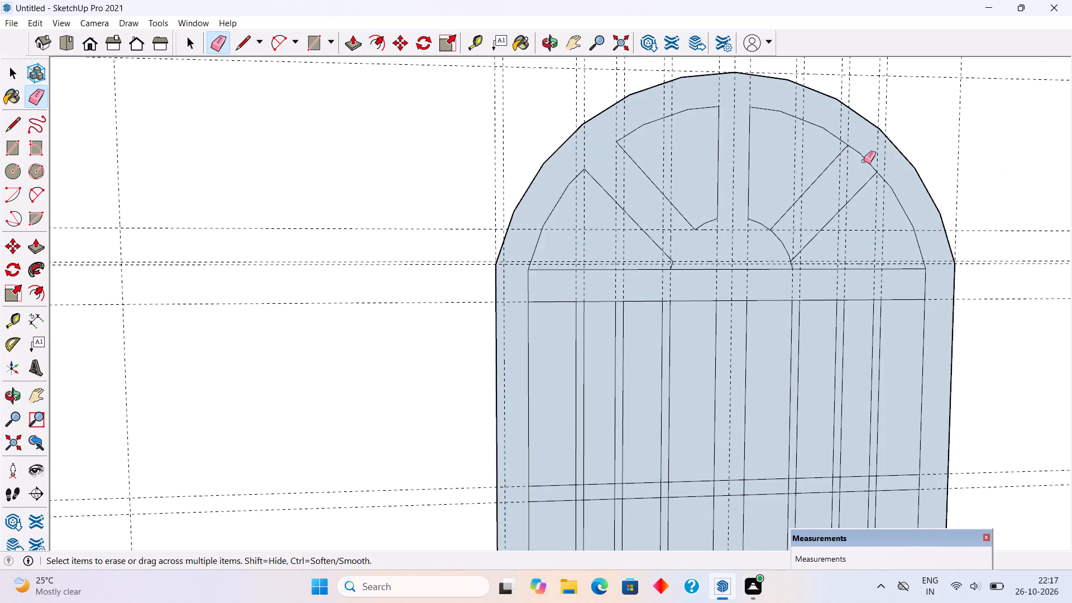
{"action": "left_click", "coordinate": [865, 158]}
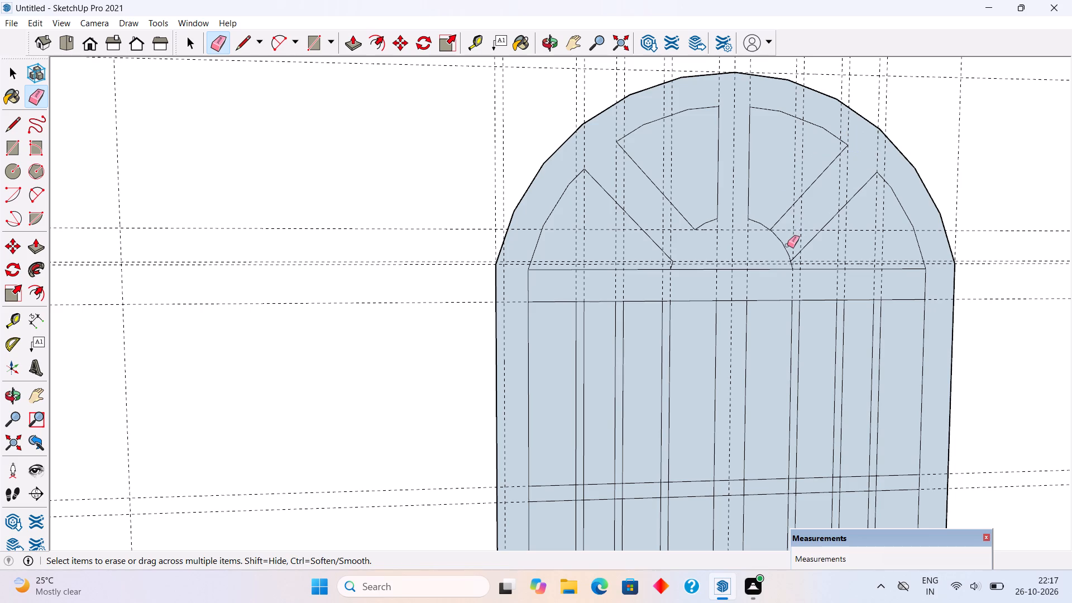
{"action": "left_click", "coordinate": [787, 248]}
Erase the crossbar's upper edge under the small arc, its lower edge across the central mullion, and its left end edge.
{"action": "left_click", "coordinate": [774, 269]}
{"action": "left_click", "coordinate": [736, 303]}
{"action": "left_click", "coordinate": [735, 301]}
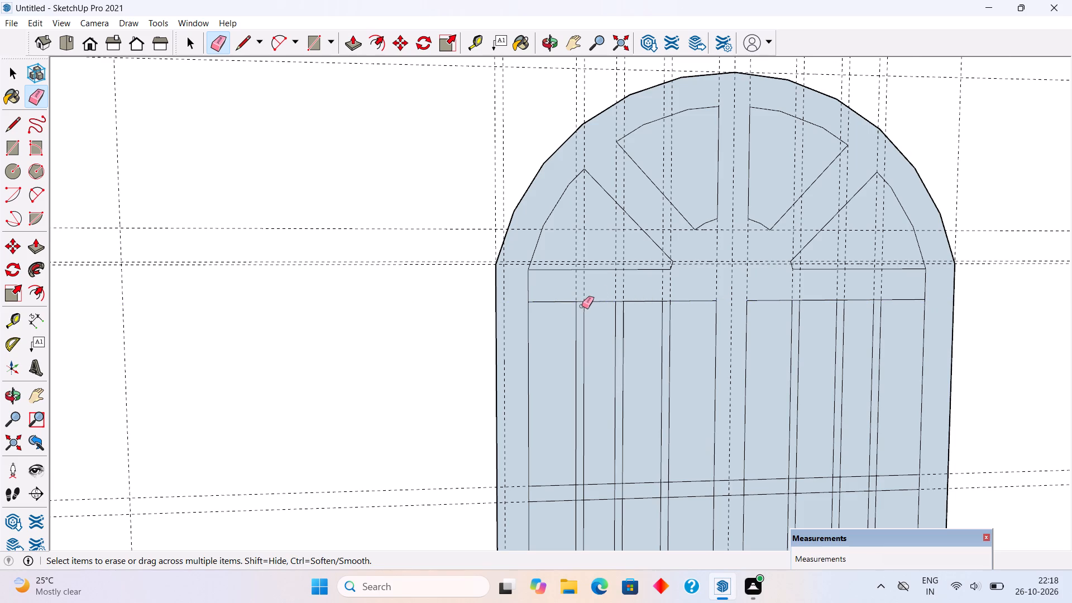
{"action": "scroll", "coordinate": [582, 306], "scroll_direction": "up", "scroll_amount": 5}
{"action": "left_click", "coordinate": [491, 275]}
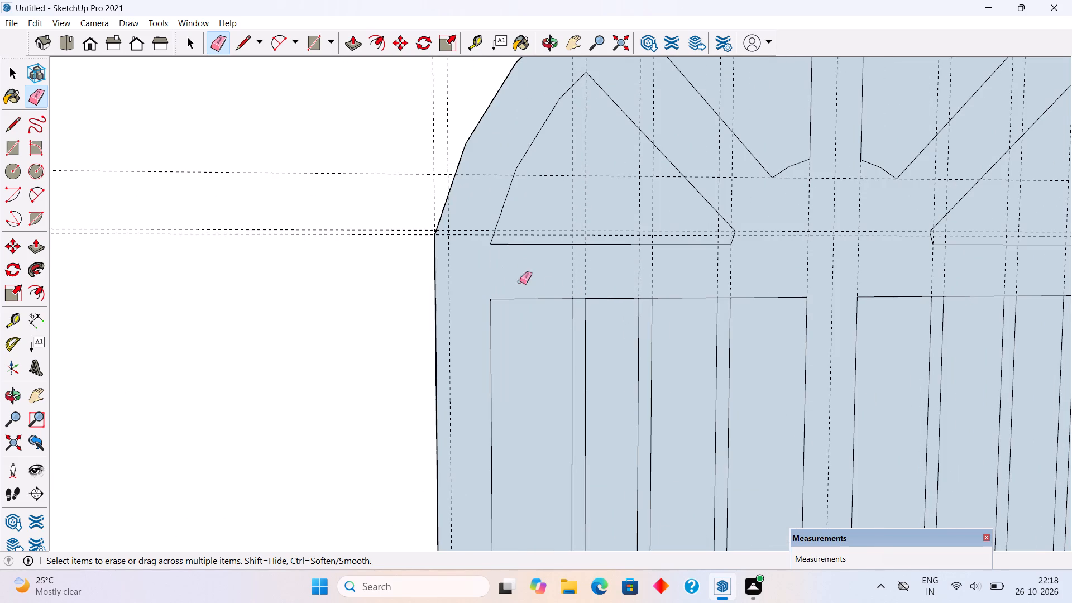
Erase the crossbar's lower-edge segments across the three vertical glazing bars left of the central mullion.
{"action": "scroll", "coordinate": [578, 301], "scroll_direction": "up", "scroll_amount": 5}
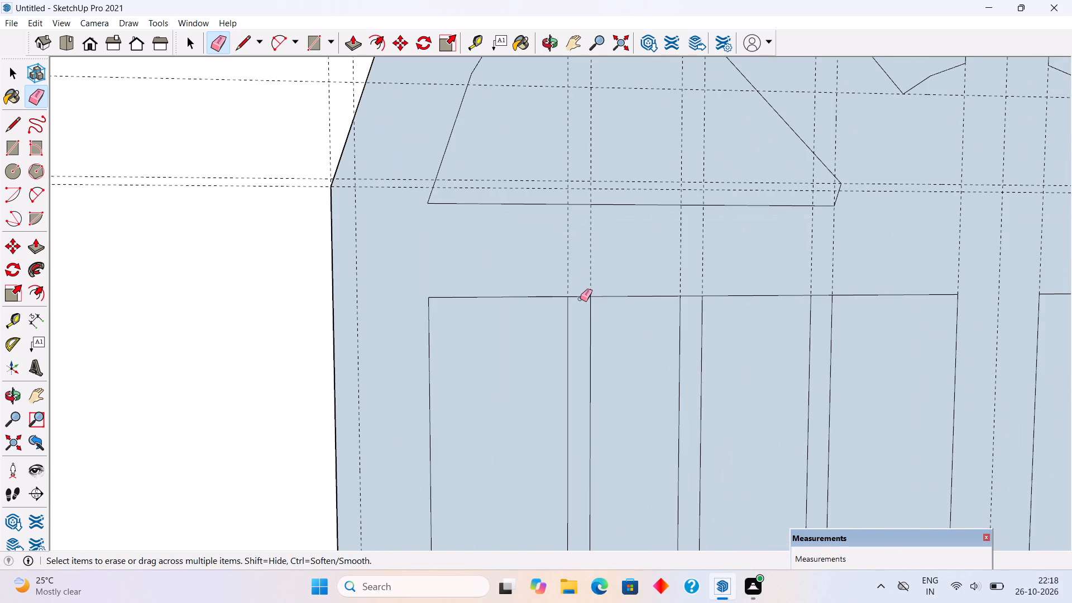
{"action": "left_click", "coordinate": [583, 297]}
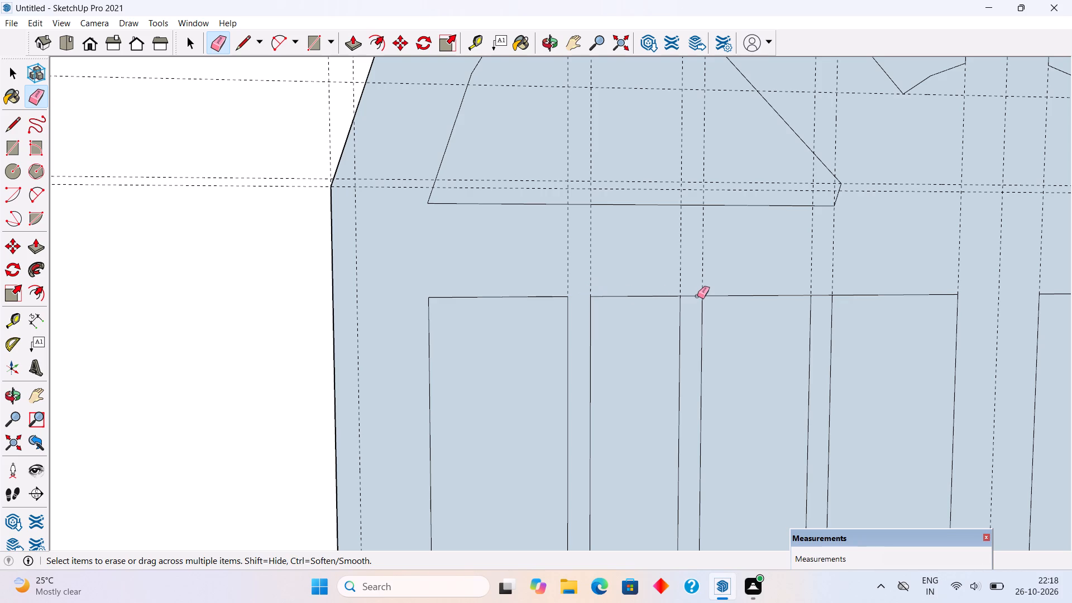
{"action": "left_click", "coordinate": [695, 296]}
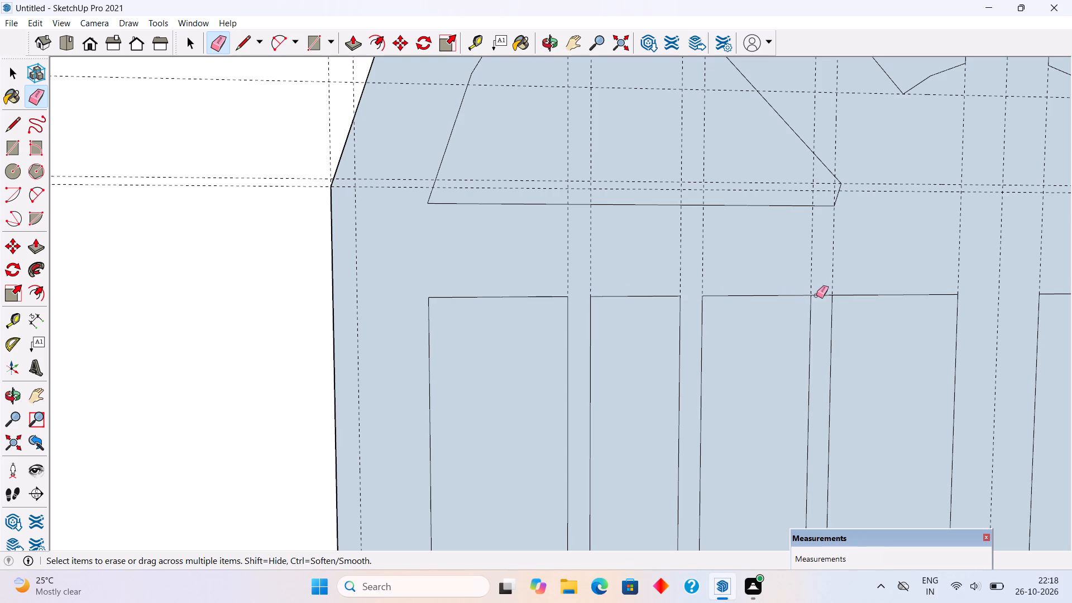
{"action": "left_click", "coordinate": [822, 296]}
{"action": "scroll", "coordinate": [564, 275], "scroll_direction": "down", "scroll_amount": 6}
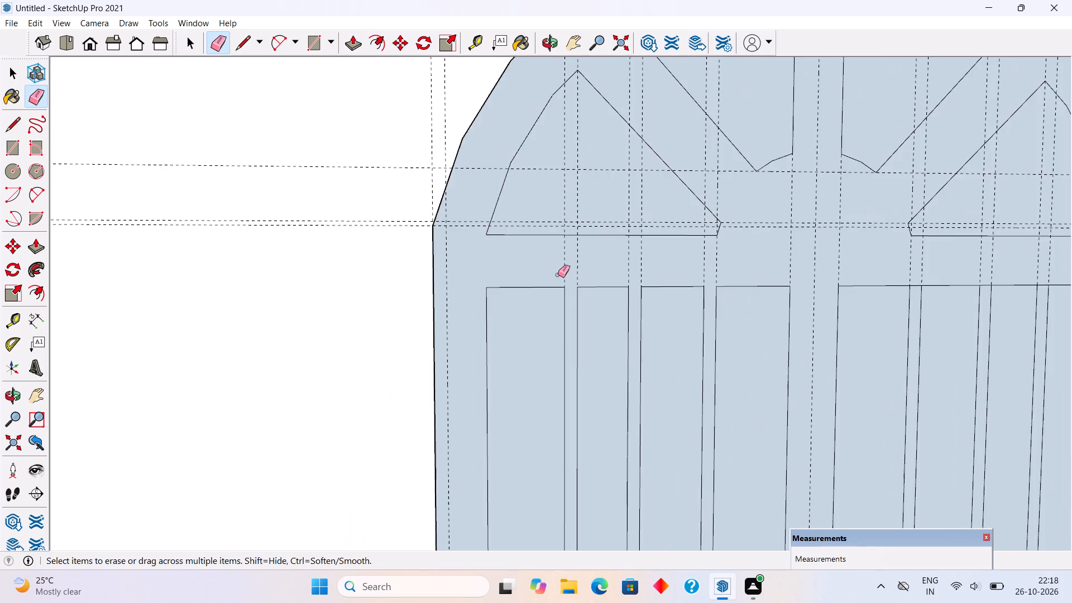
Erase the crossbar's lower-edge segments across the three vertical glazing bars right of the mullion, plus the crossbar's right end edge.
{"action": "scroll", "coordinate": [545, 271], "scroll_direction": "down", "scroll_amount": 5}
{"action": "scroll", "coordinate": [920, 307], "scroll_direction": "up", "scroll_amount": 5}
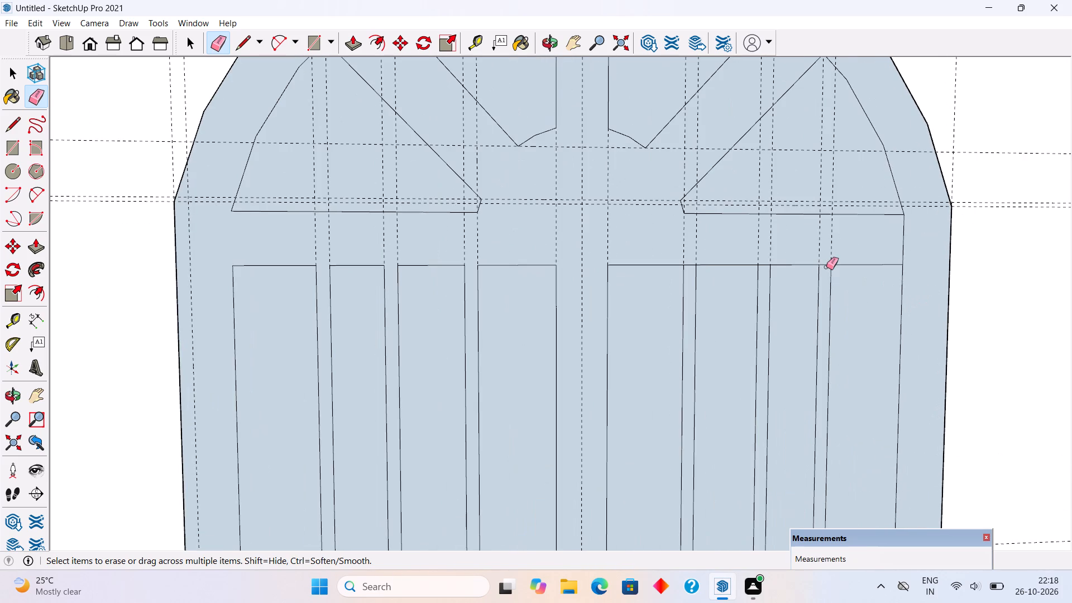
{"action": "scroll", "coordinate": [826, 267], "scroll_direction": "up", "scroll_amount": 4}
{"action": "left_click", "coordinate": [827, 264]}
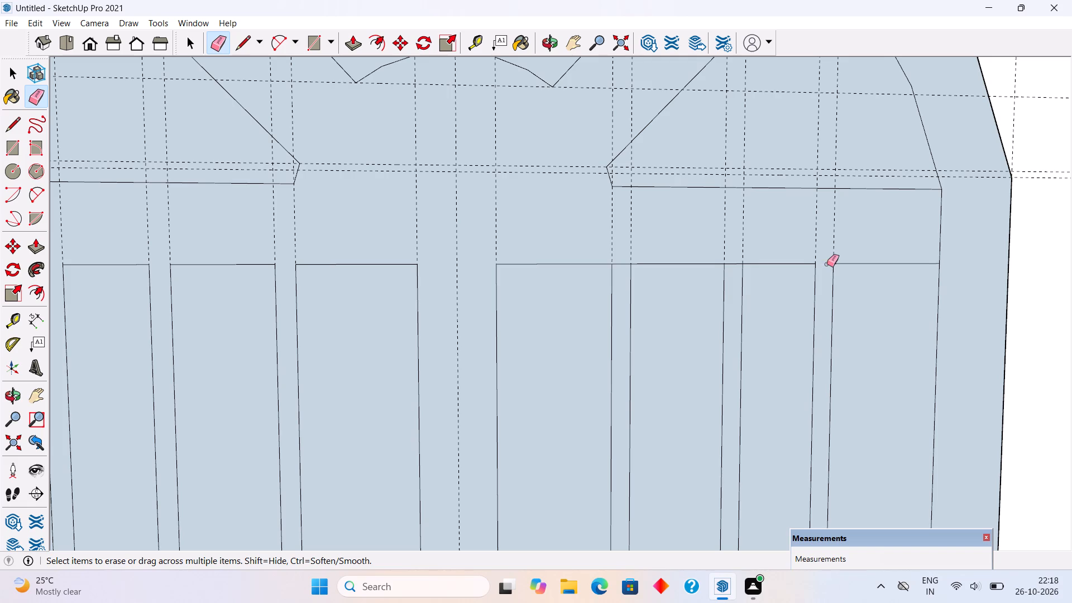
{"action": "left_click", "coordinate": [735, 263]}
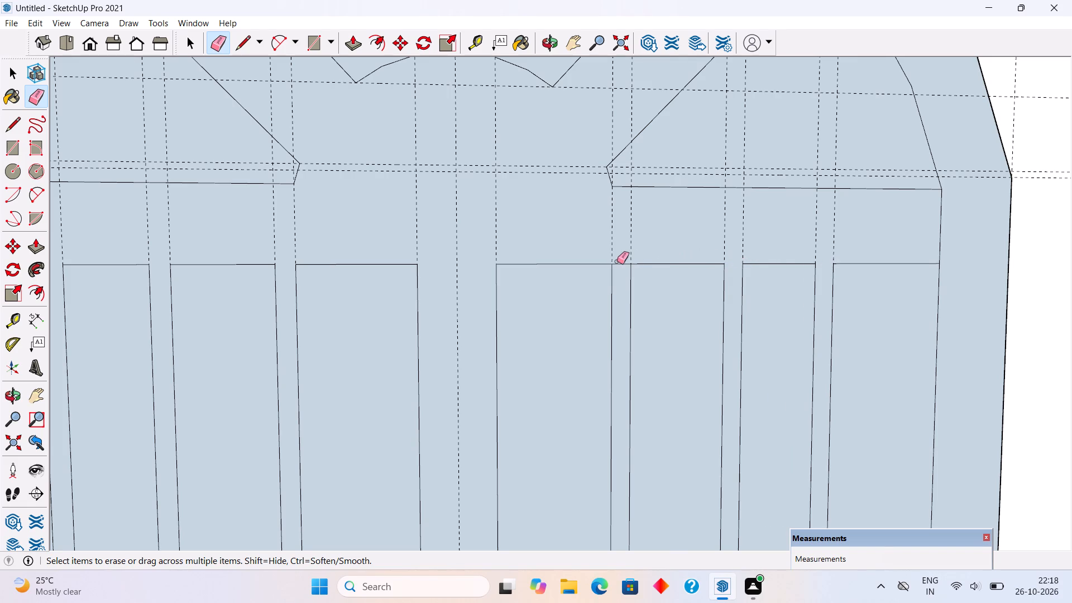
{"action": "left_click", "coordinate": [623, 263]}
{"action": "scroll", "coordinate": [669, 271], "scroll_direction": "down", "scroll_amount": 5}
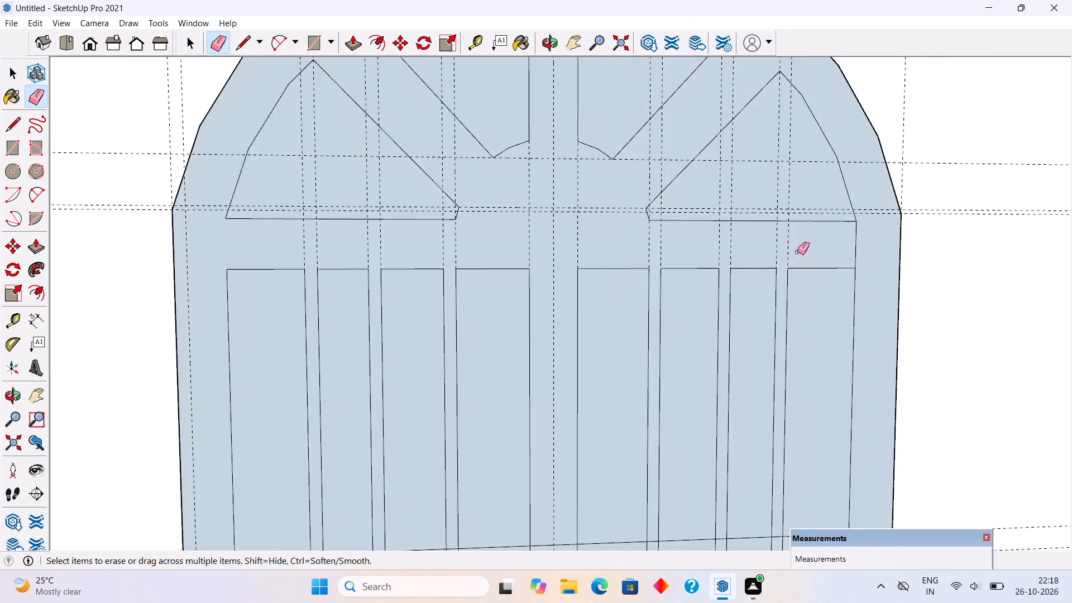
{"action": "scroll", "coordinate": [823, 244], "scroll_direction": "down", "scroll_amount": 3}
{"action": "left_click", "coordinate": [848, 248]}
{"action": "scroll", "coordinate": [743, 181], "scroll_direction": "down", "scroll_amount": 3}
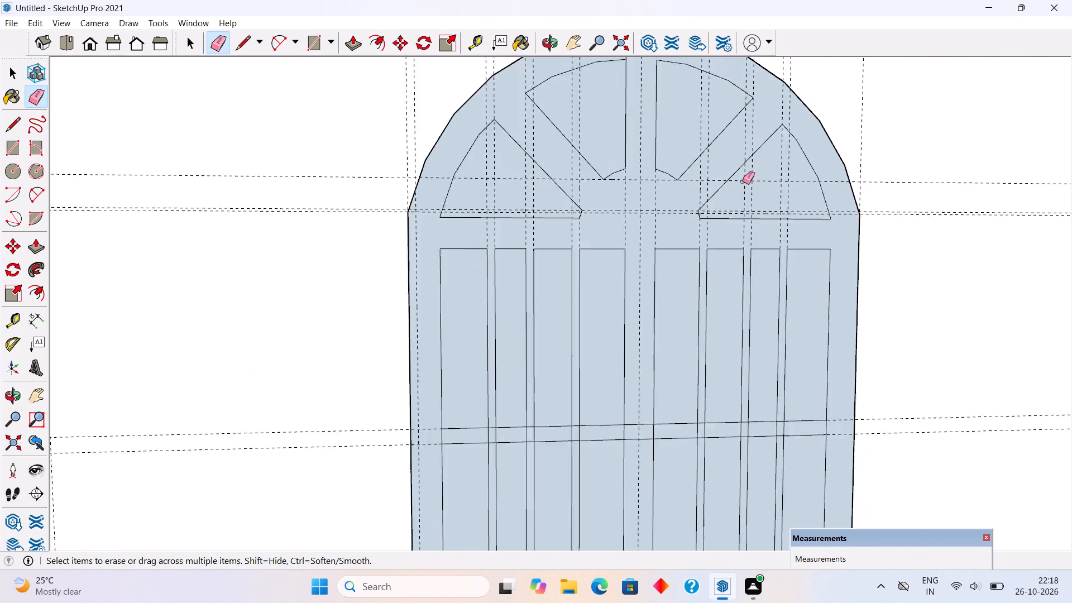
Erase the frame's inner bottom-edge segments across the three right glazing bars, the central mullion and the bar just left of it.
{"action": "scroll", "coordinate": [743, 181], "scroll_direction": "down", "scroll_amount": 5}
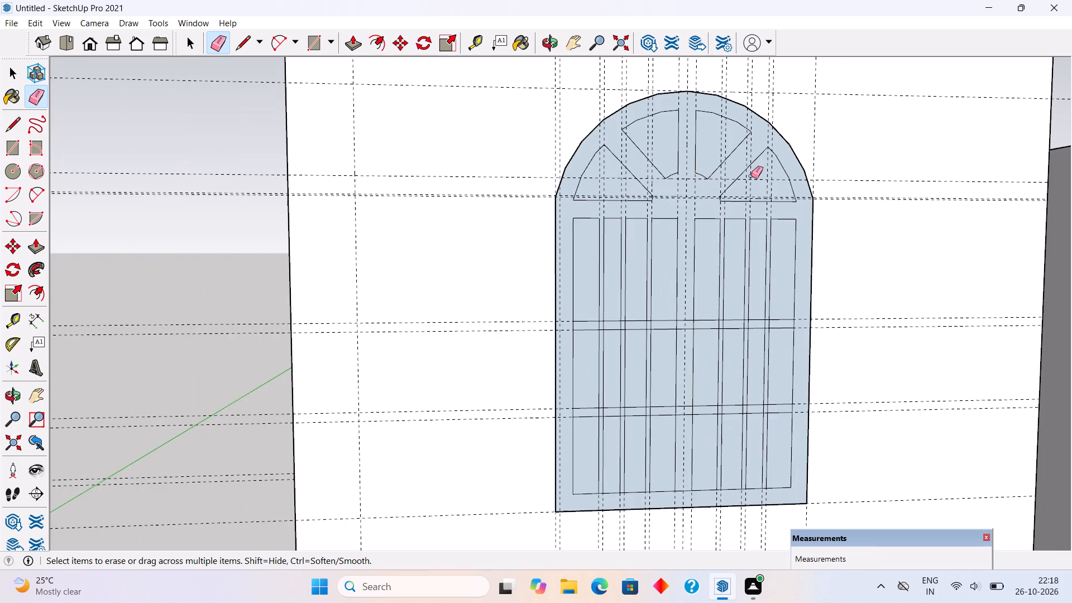
{"action": "scroll", "coordinate": [765, 497], "scroll_direction": "up", "scroll_amount": 8}
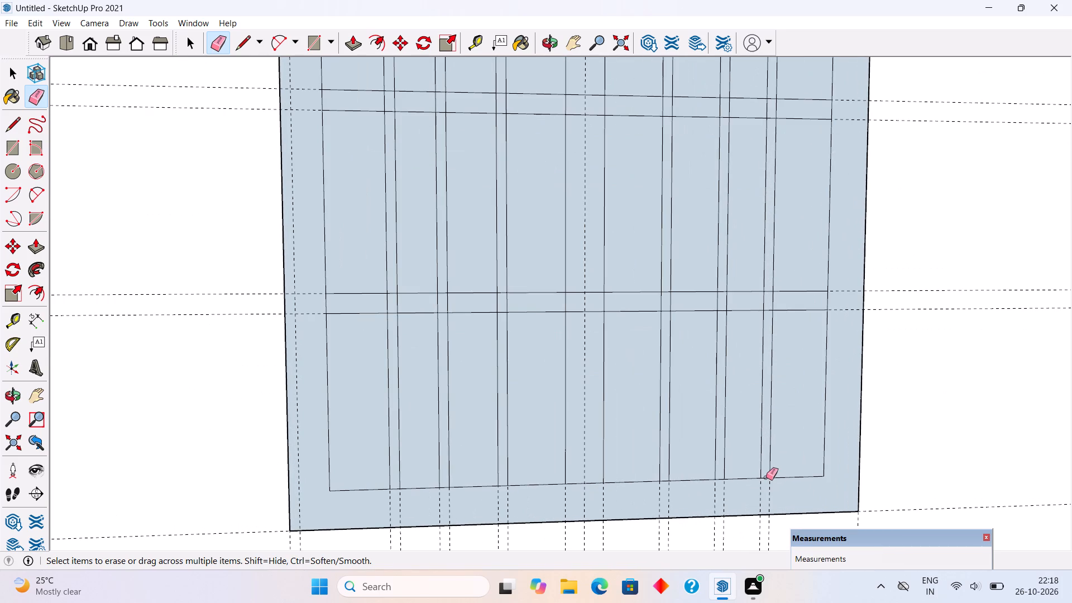
{"action": "left_click", "coordinate": [766, 477]}
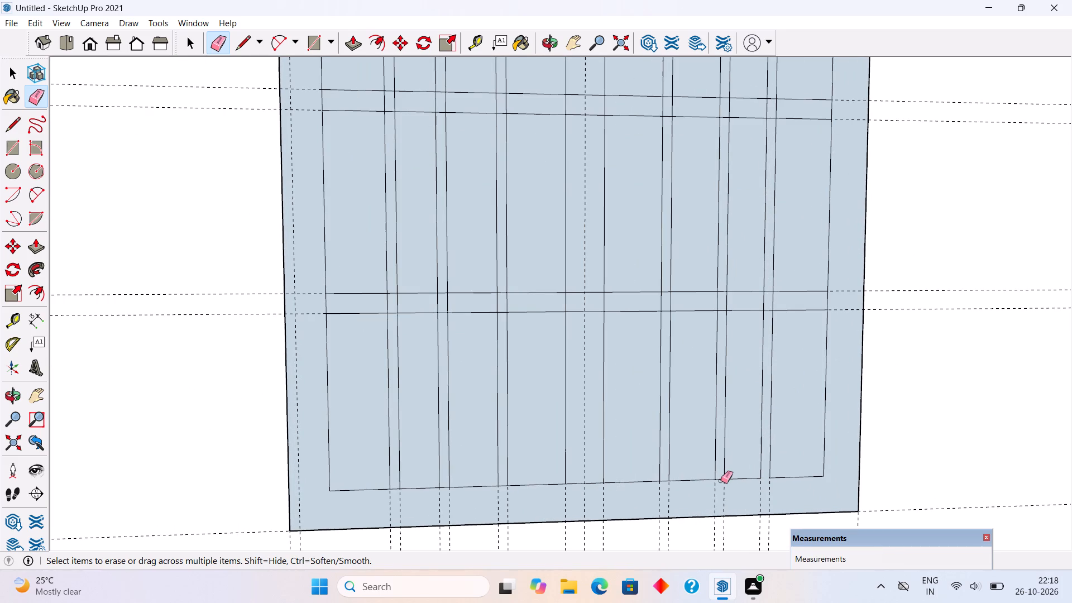
{"action": "left_click", "coordinate": [721, 478]}
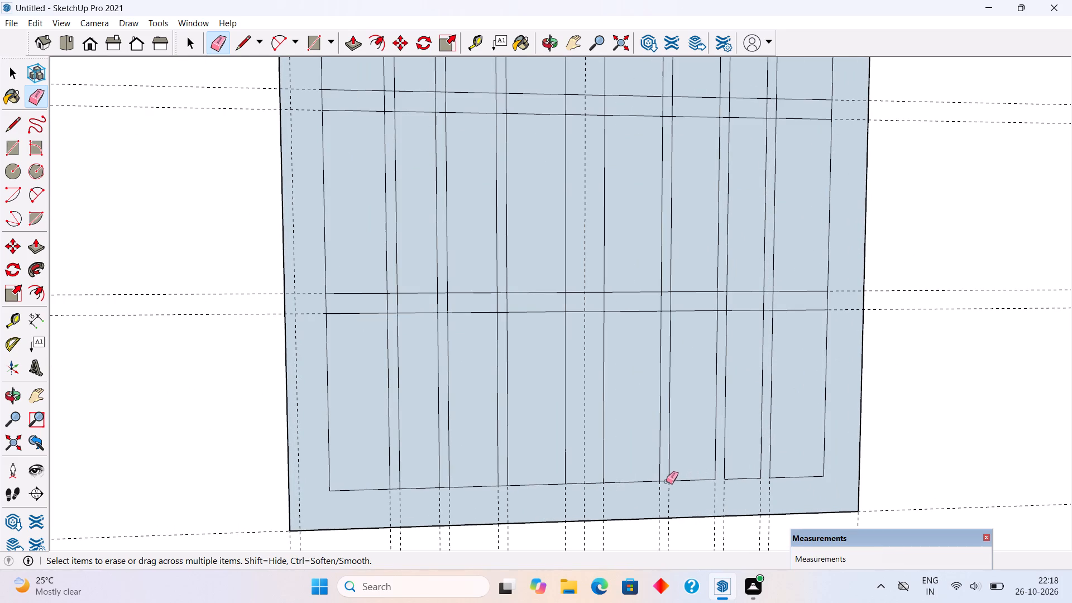
{"action": "left_click", "coordinate": [666, 481]}
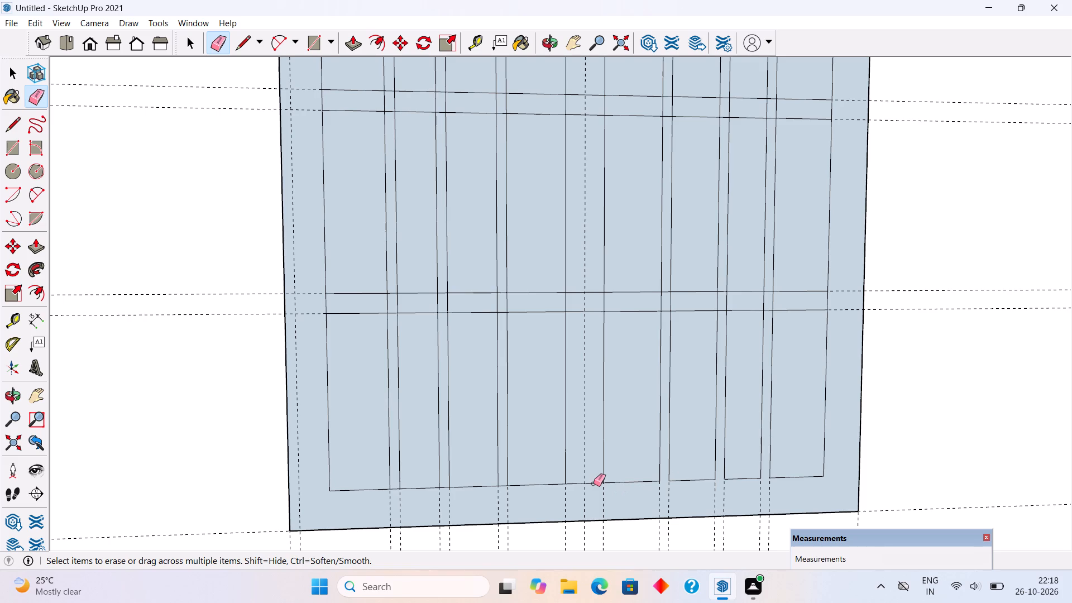
{"action": "left_click", "coordinate": [594, 484]}
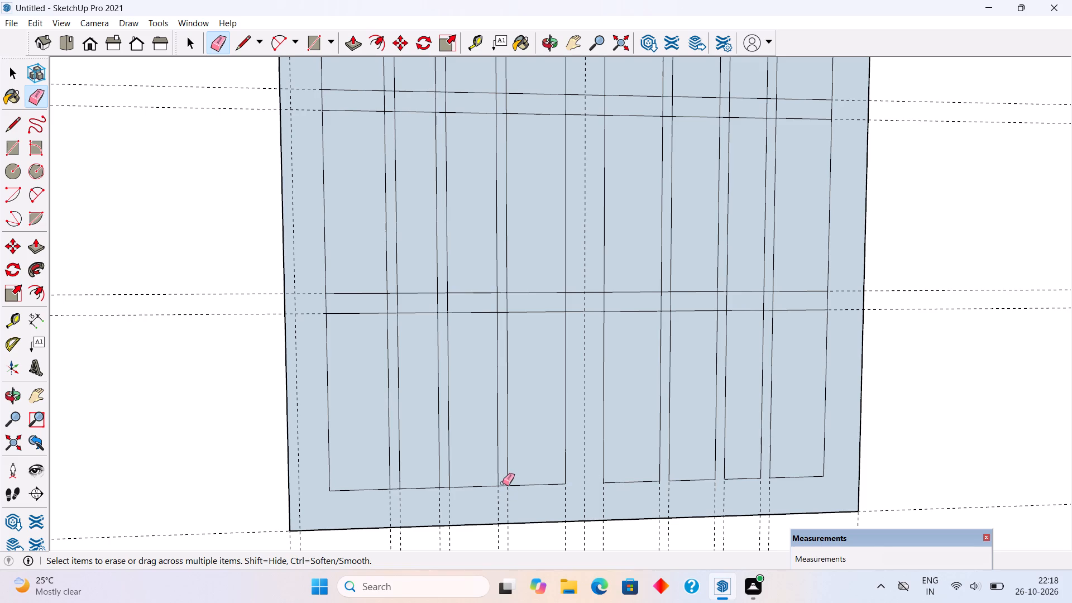
{"action": "left_click", "coordinate": [503, 485]}
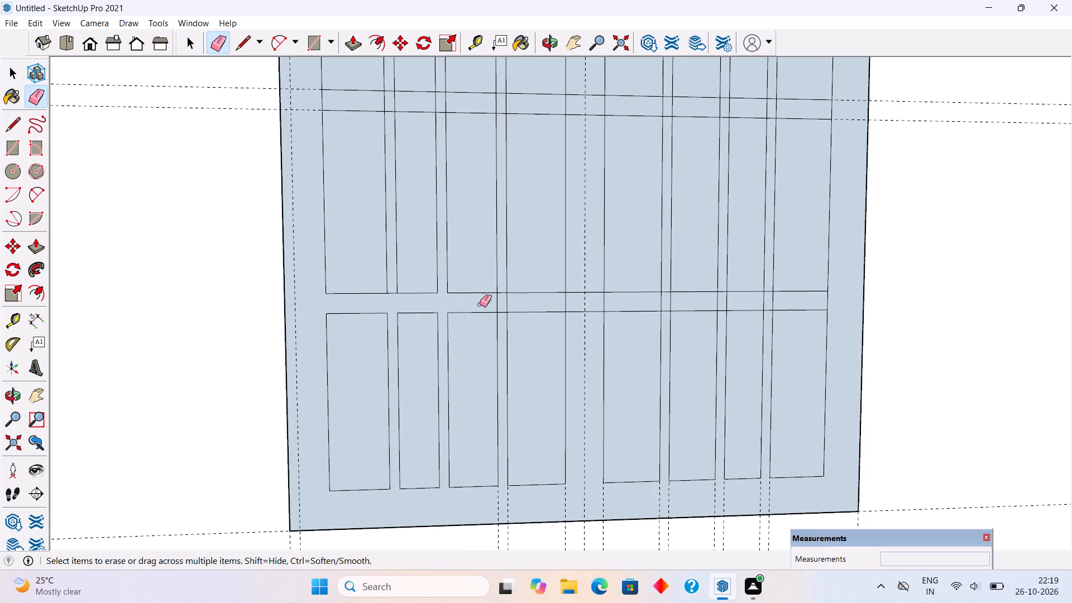
Erase the overlapping edge segments where the lower horizontal glazing bar crosses the vertical bar just left of the mullion and the central mullion.
{"action": "left_click", "coordinate": [499, 305]}
{"action": "left_click", "coordinate": [507, 303]}
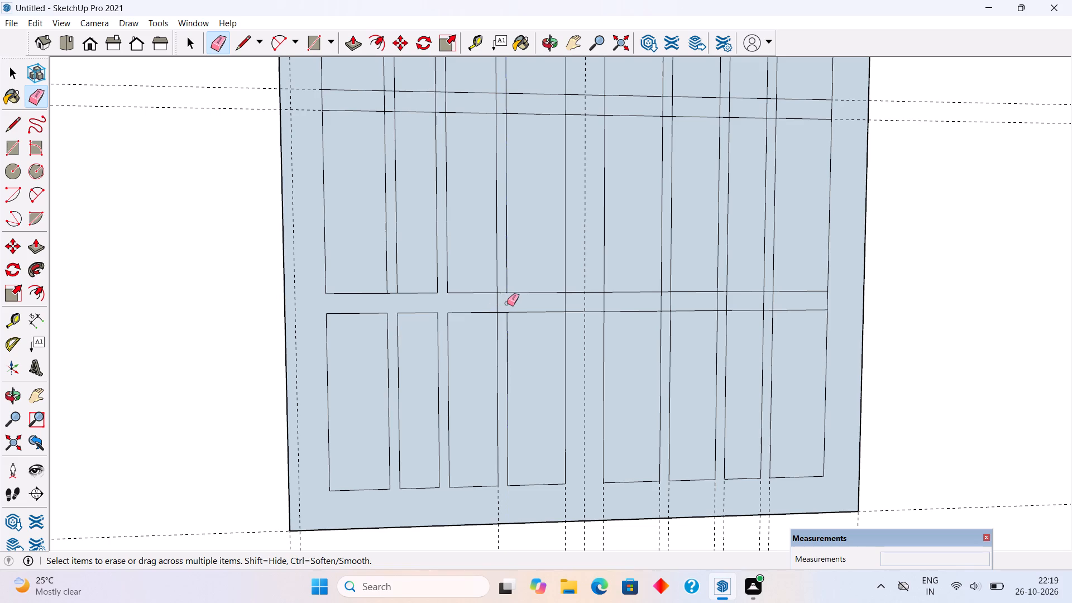
{"action": "scroll", "coordinate": [499, 295], "scroll_direction": "up", "scroll_amount": 4}
{"action": "left_click", "coordinate": [504, 290]}
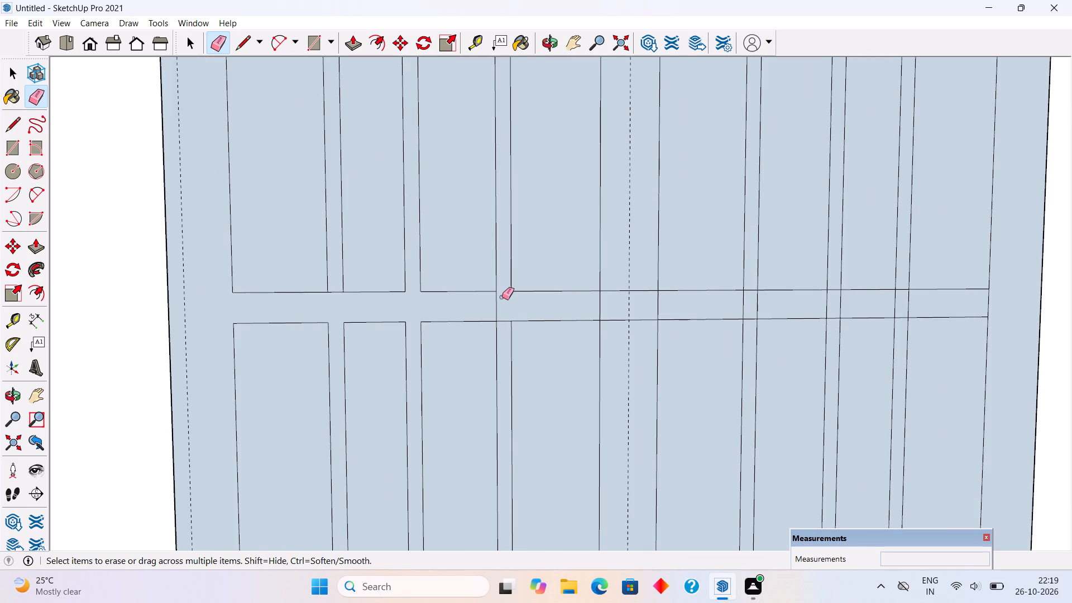
{"action": "left_click", "coordinate": [497, 307]}
{"action": "left_click", "coordinate": [502, 322]}
{"action": "left_click", "coordinate": [601, 305]}
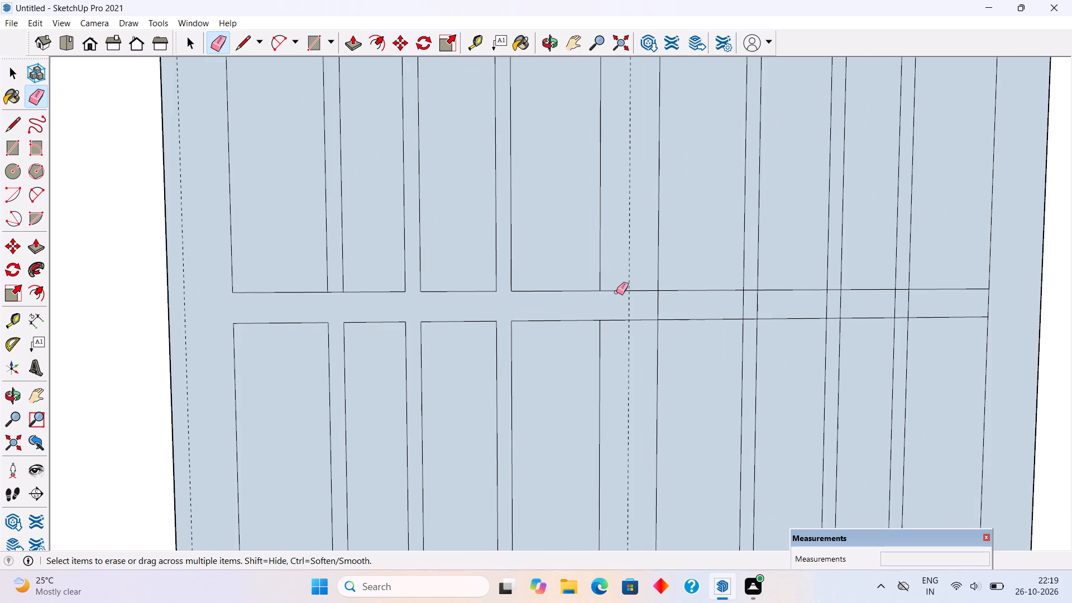
{"action": "left_click", "coordinate": [616, 292]}
{"action": "left_click", "coordinate": [621, 319]}
{"action": "left_click", "coordinate": [658, 308]}
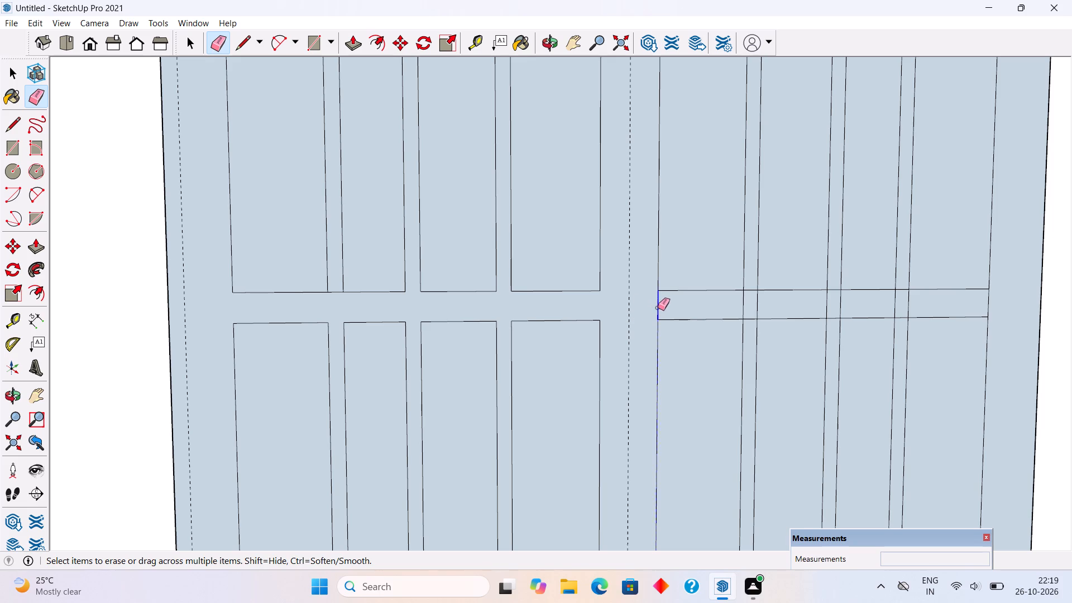
Erase the vertical edge segments of the three right glazing bars where they pass through the lower horizontal glazing bar.
{"action": "scroll", "coordinate": [474, 329], "scroll_direction": "down", "scroll_amount": 4}
{"action": "scroll", "coordinate": [855, 336], "scroll_direction": "up", "scroll_amount": 2}
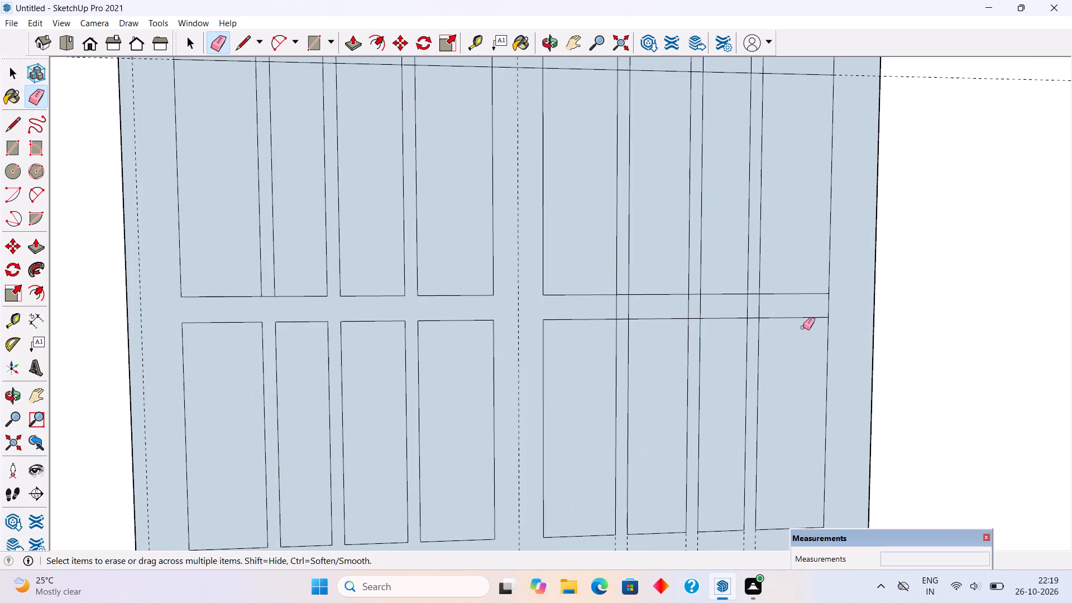
{"action": "left_click", "coordinate": [759, 309]}
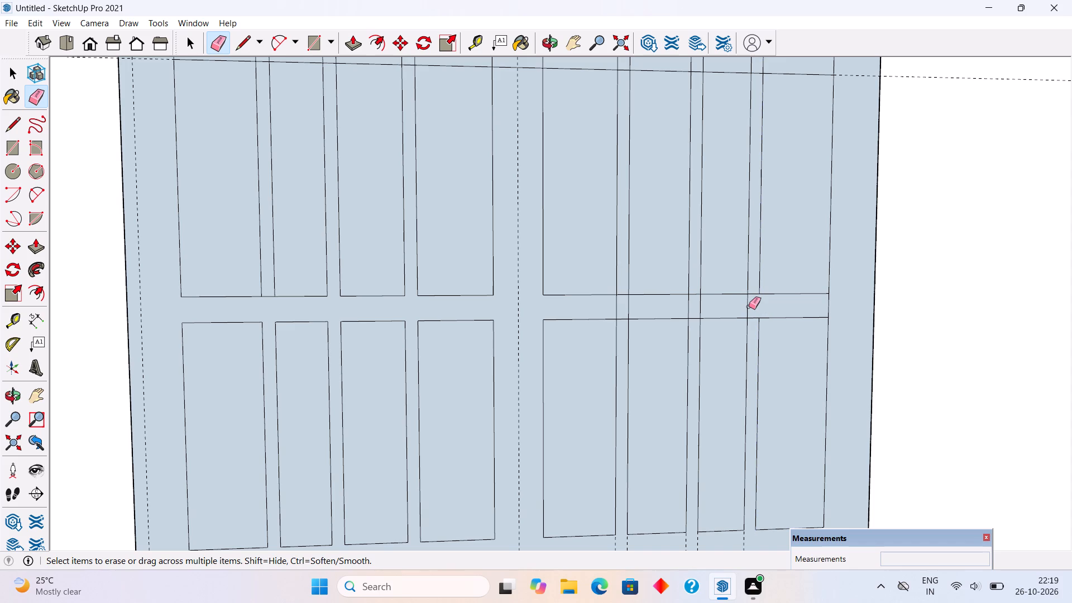
{"action": "left_click", "coordinate": [749, 307]}
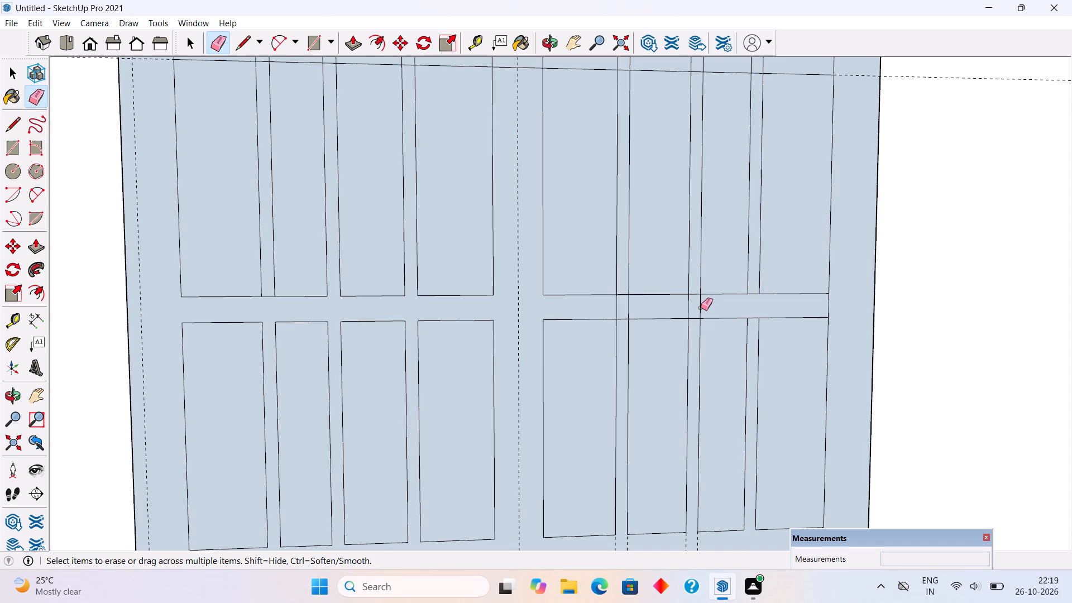
{"action": "left_click", "coordinate": [701, 308]}
{"action": "left_click", "coordinate": [690, 307]}
{"action": "left_click", "coordinate": [626, 308]}
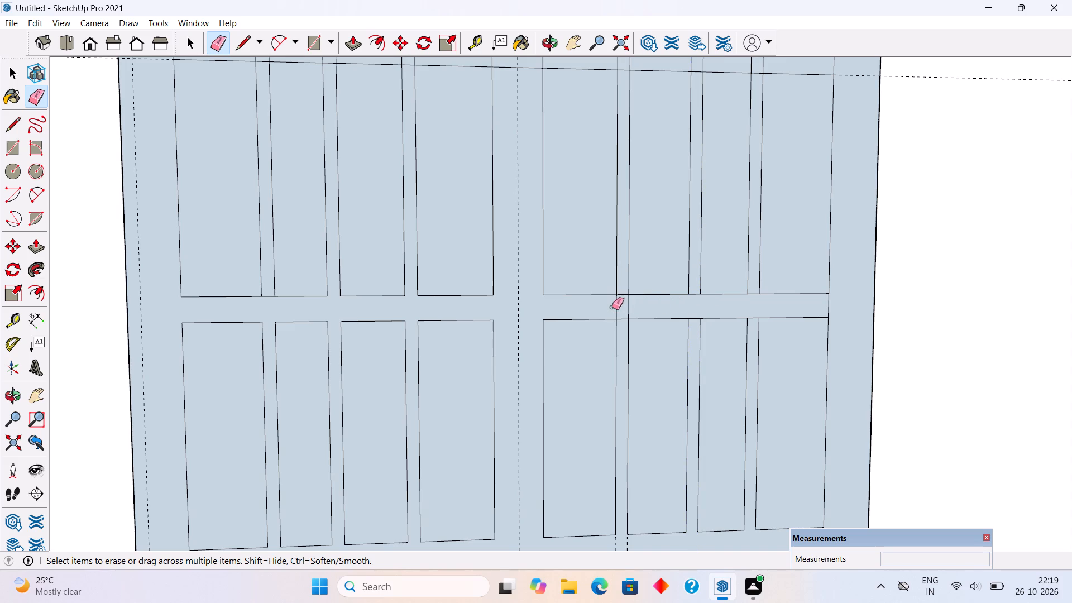
{"action": "left_click", "coordinate": [618, 305]}
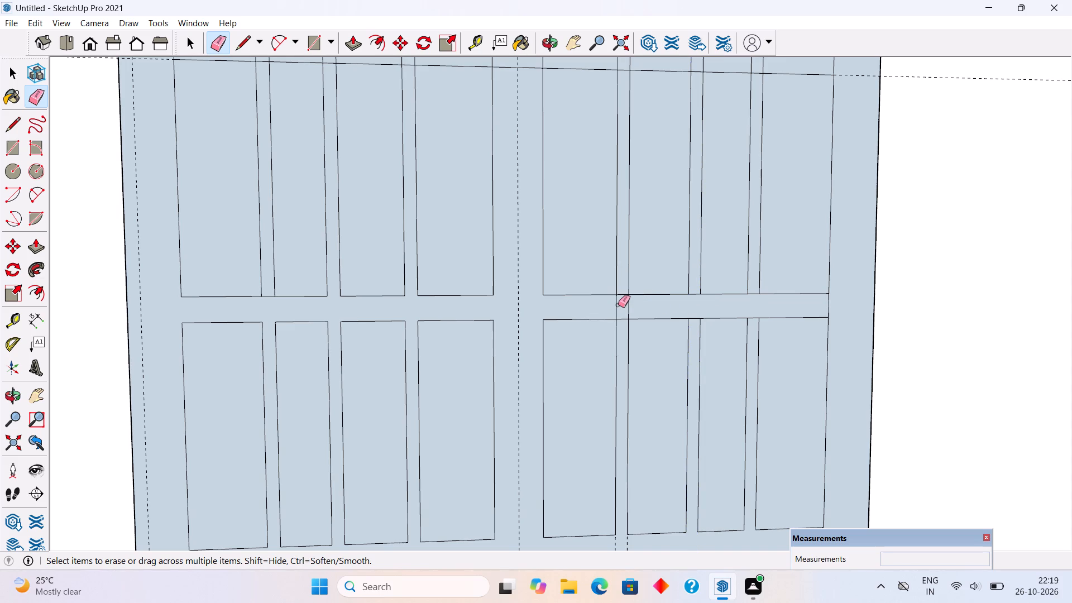
{"action": "left_click", "coordinate": [617, 309]}
{"action": "left_click", "coordinate": [628, 306]}
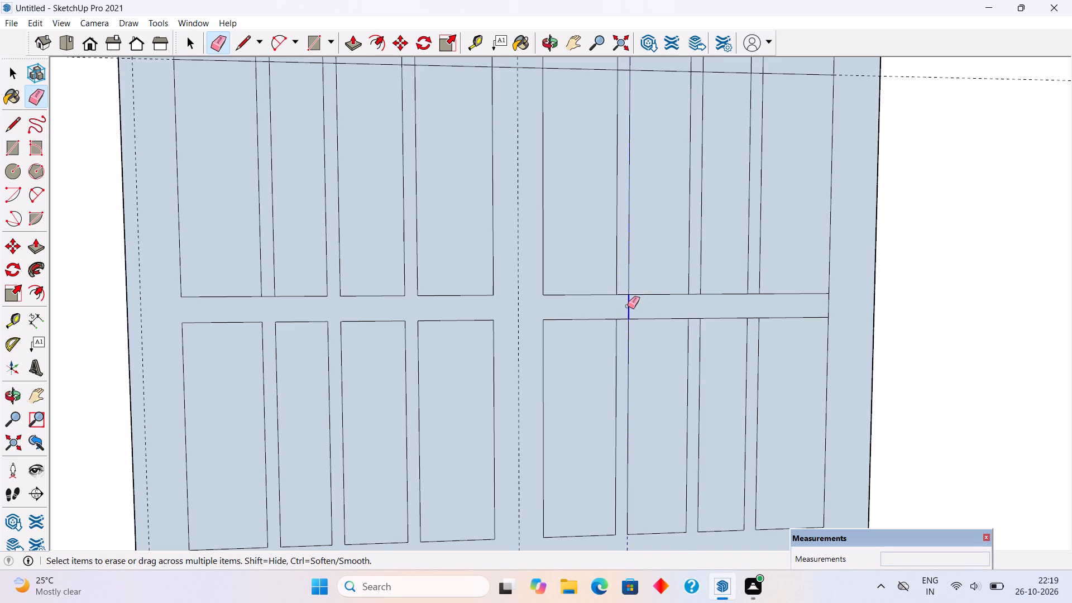
Erase the lower horizontal glazing bar's upper and lower edge segments across the three right vertical bars, plus its right end edge.
{"action": "left_click", "coordinate": [621, 294]}
{"action": "left_click", "coordinate": [625, 319]}
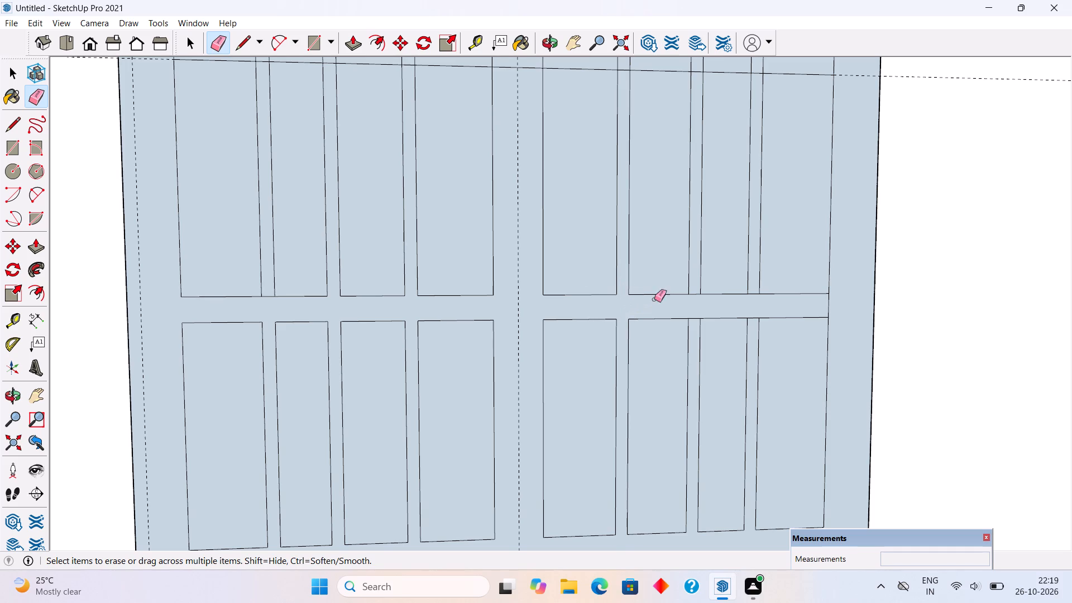
{"action": "left_click", "coordinate": [695, 294]}
{"action": "left_click", "coordinate": [695, 319]}
{"action": "scroll", "coordinate": [859, 368], "scroll_direction": "down", "scroll_amount": 5}
{"action": "scroll", "coordinate": [795, 347], "scroll_direction": "up", "scroll_amount": 8}
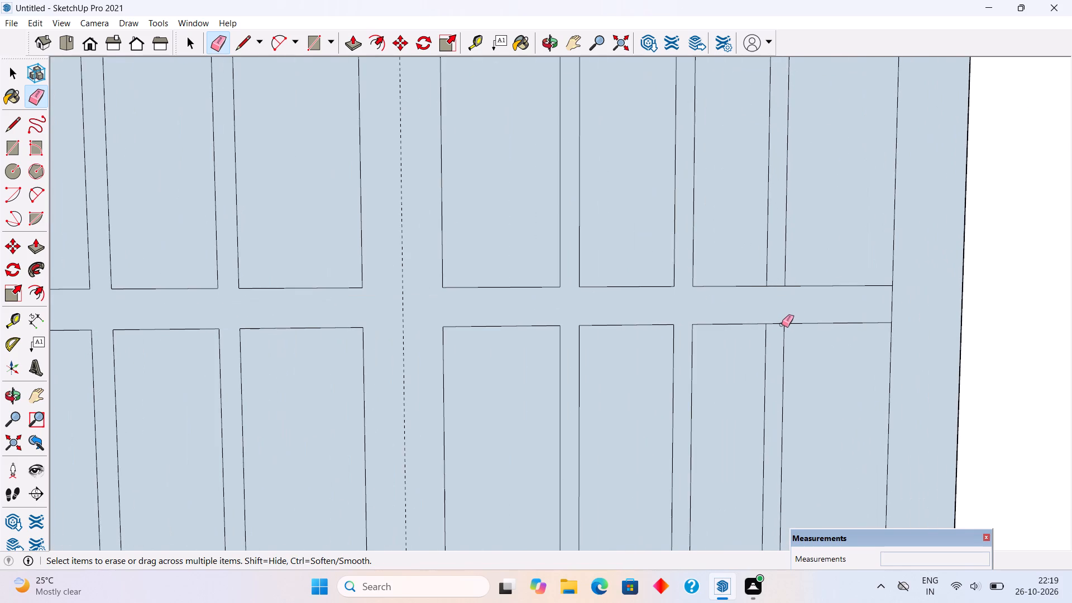
{"action": "left_click", "coordinate": [781, 324]}
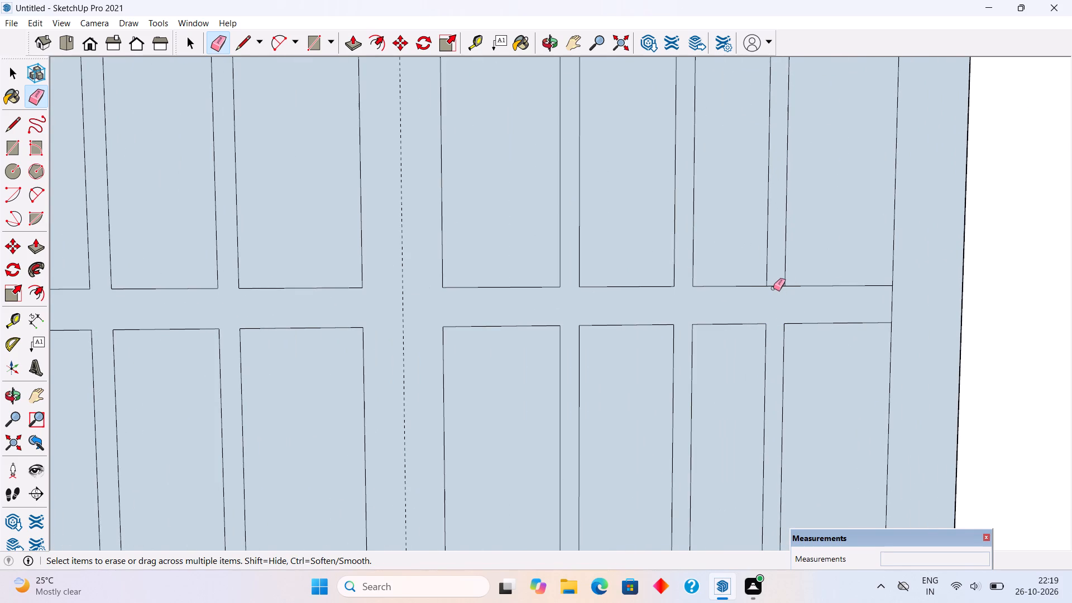
{"action": "left_click", "coordinate": [774, 285]}
{"action": "scroll", "coordinate": [774, 322], "scroll_direction": "down", "scroll_amount": 12}
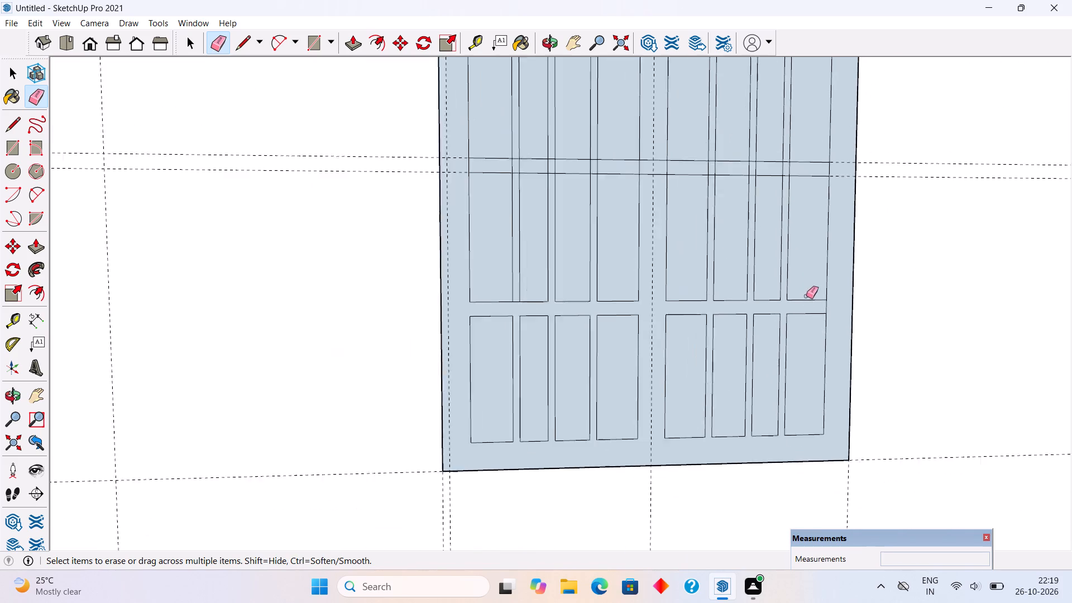
{"action": "scroll", "coordinate": [832, 309], "scroll_direction": "up", "scroll_amount": 3}
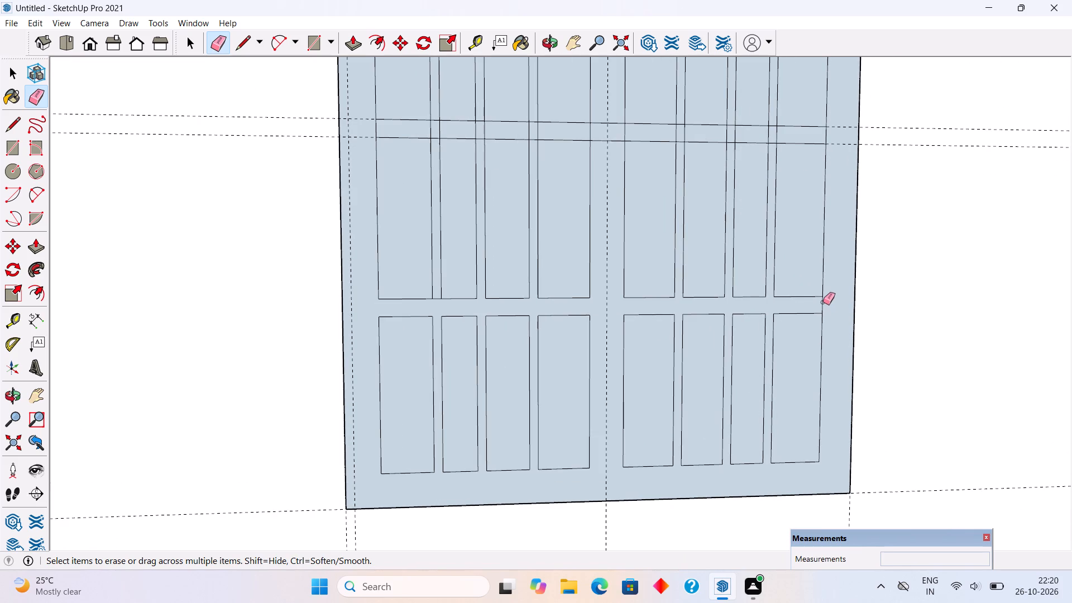
{"action": "left_click", "coordinate": [823, 302]}
{"action": "key", "text": "space"}
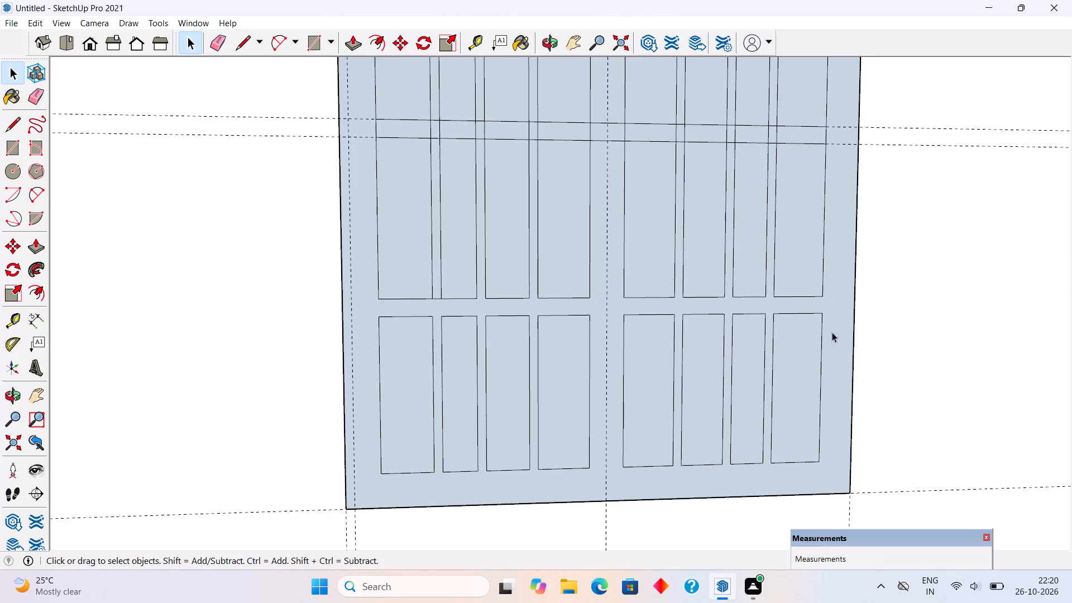
Erase all vertical edge segments inside the upper horizontal glazing bar, from its left end to its right end, including the central guide line.
{"action": "scroll", "coordinate": [835, 344], "scroll_direction": "down", "scroll_amount": 6}
{"action": "scroll", "coordinate": [773, 131], "scroll_direction": "up", "scroll_amount": 5}
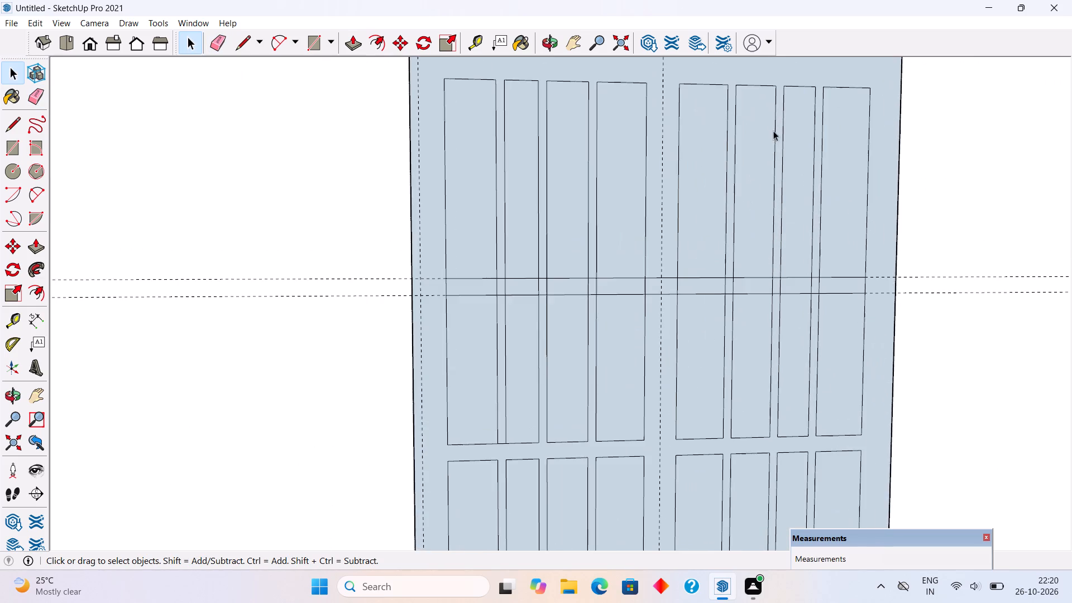
{"action": "scroll", "coordinate": [791, 162], "scroll_direction": "up", "scroll_amount": 2}
{"action": "key", "text": "e"}
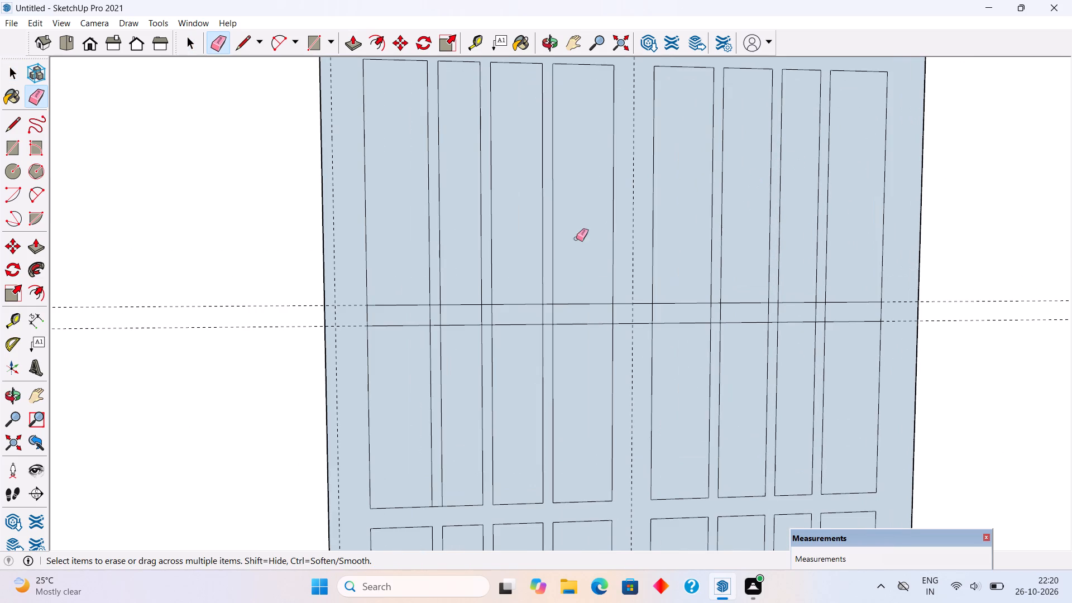
{"action": "left_click", "coordinate": [368, 317]}
{"action": "left_click", "coordinate": [429, 315]}
{"action": "left_click_drag", "start_coordinate": [439, 317], "coordinate": [537, 317]}
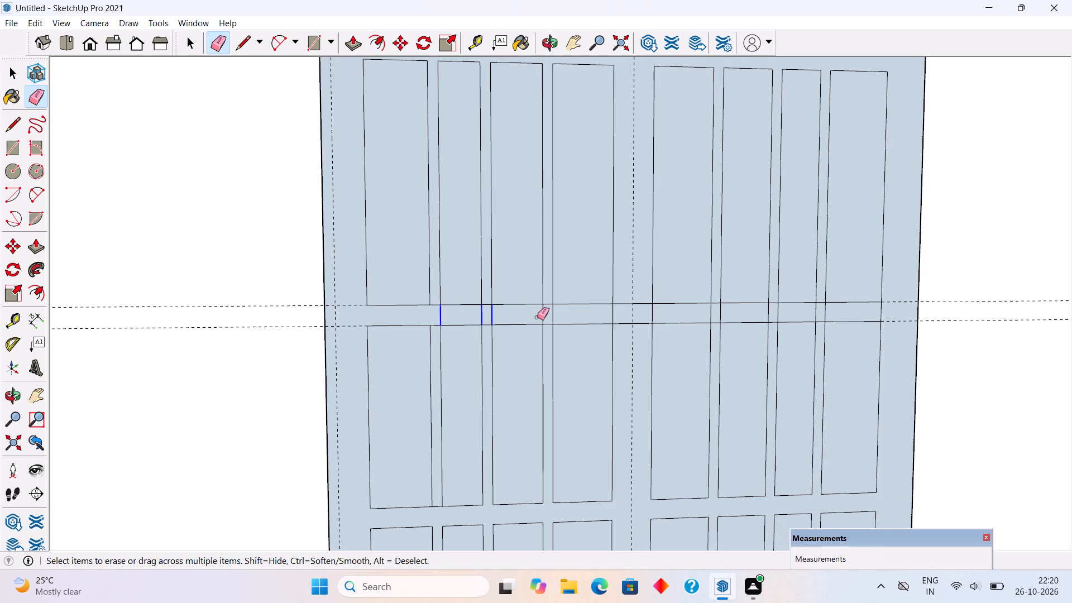
{"action": "left_click_drag", "start_coordinate": [537, 317], "coordinate": [709, 317]}
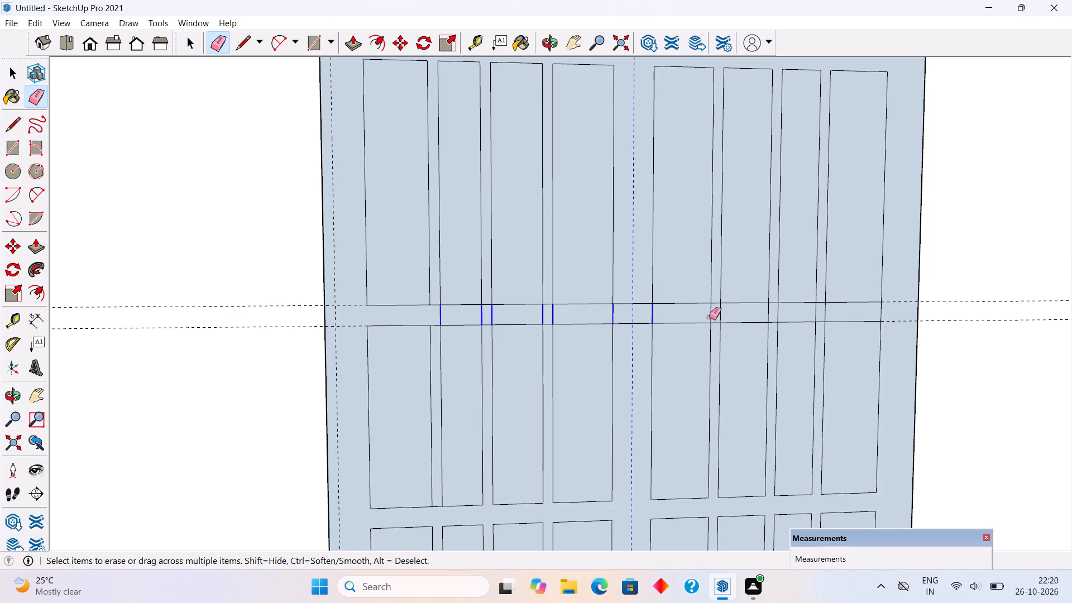
{"action": "left_click_drag", "start_coordinate": [709, 317], "coordinate": [880, 314]}
{"action": "left_click_drag", "start_coordinate": [880, 314], "coordinate": [889, 314]}
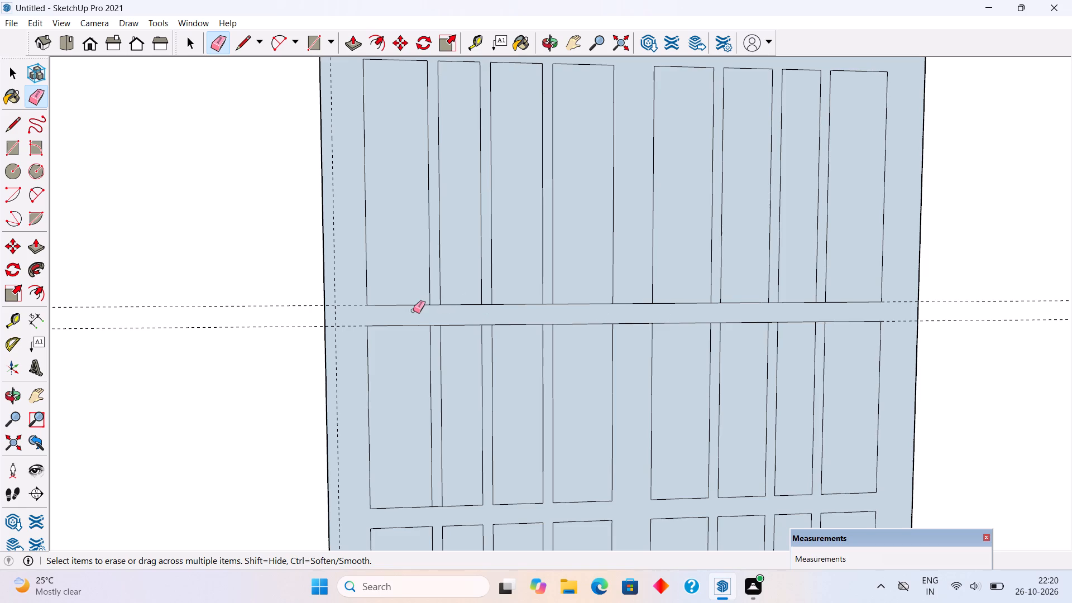
Erase the upper horizontal glazing bar's upper and lower edge segments across the three left vertical bars and the central mullion.
{"action": "scroll", "coordinate": [423, 319], "scroll_direction": "up", "scroll_amount": 5}
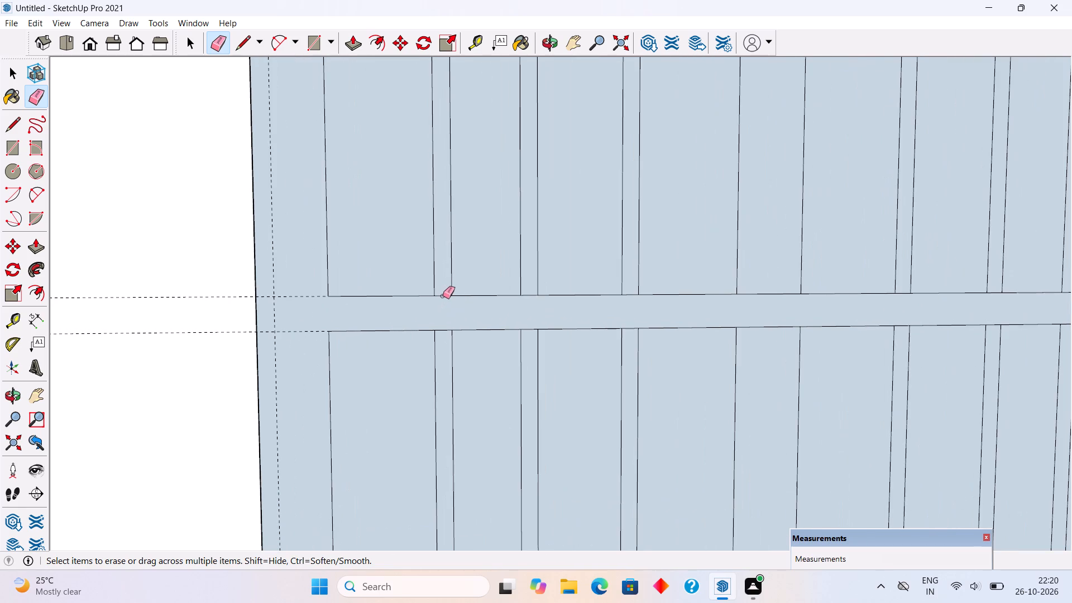
{"action": "left_click", "coordinate": [443, 296]}
{"action": "left_click", "coordinate": [442, 331]}
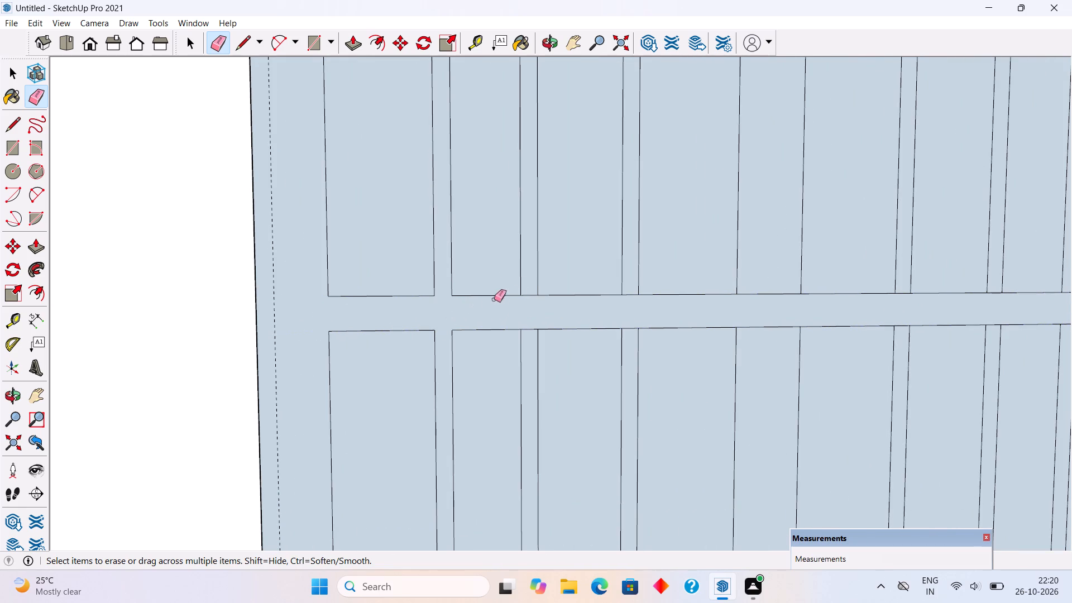
{"action": "left_click", "coordinate": [525, 295]}
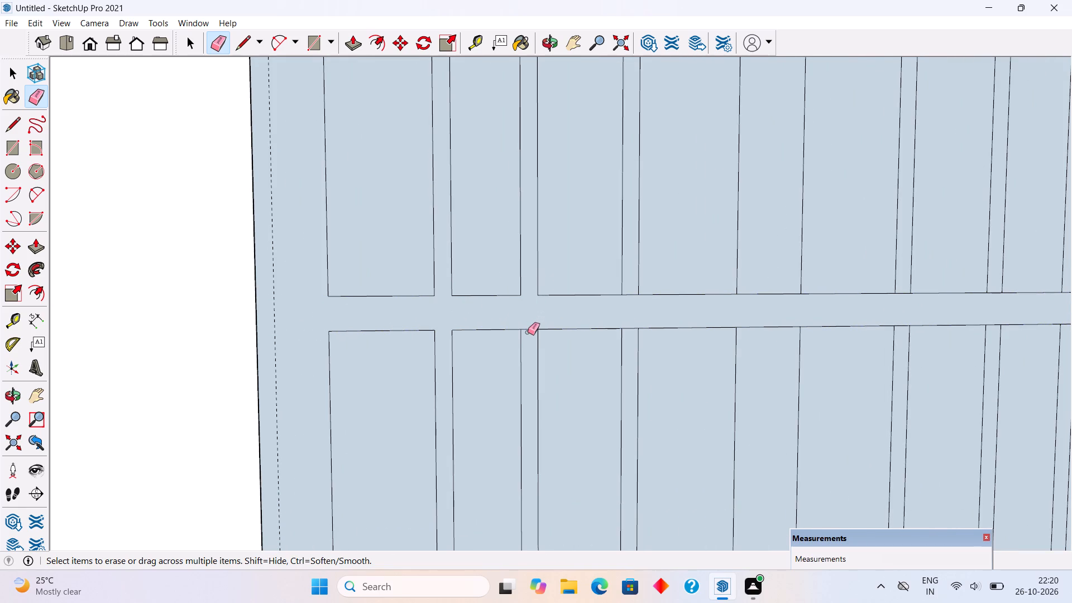
{"action": "left_click", "coordinate": [529, 328]}
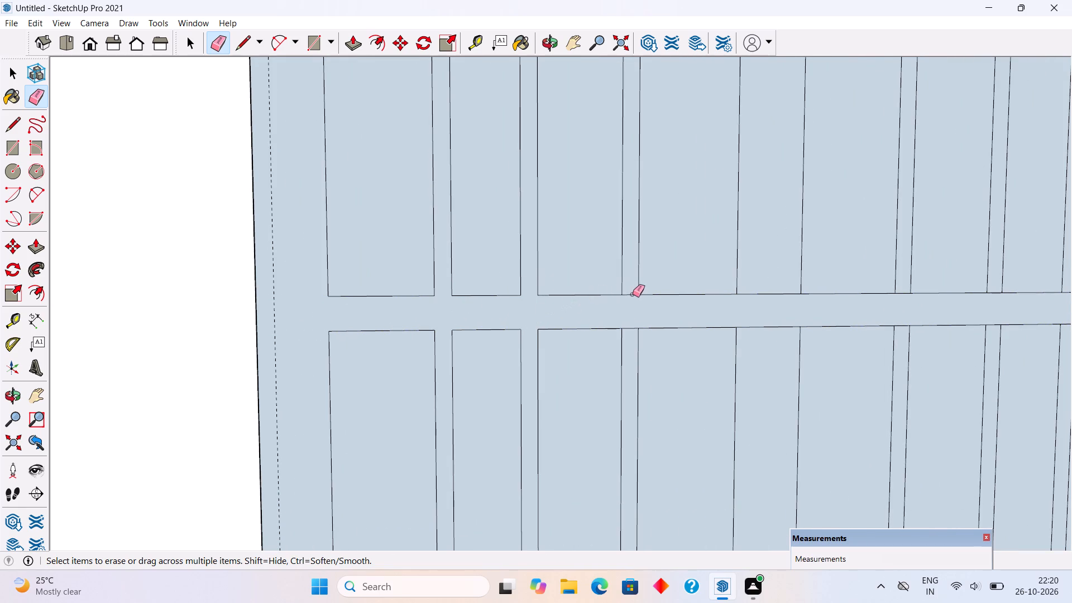
{"action": "left_click", "coordinate": [633, 294]}
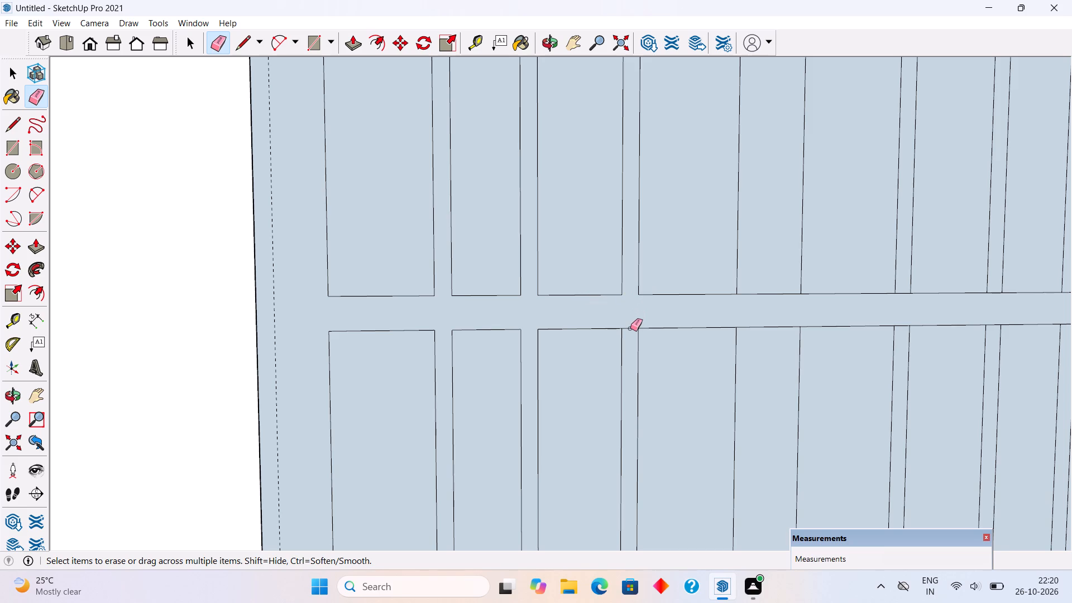
{"action": "left_click", "coordinate": [630, 328]}
{"action": "left_click", "coordinate": [752, 293]}
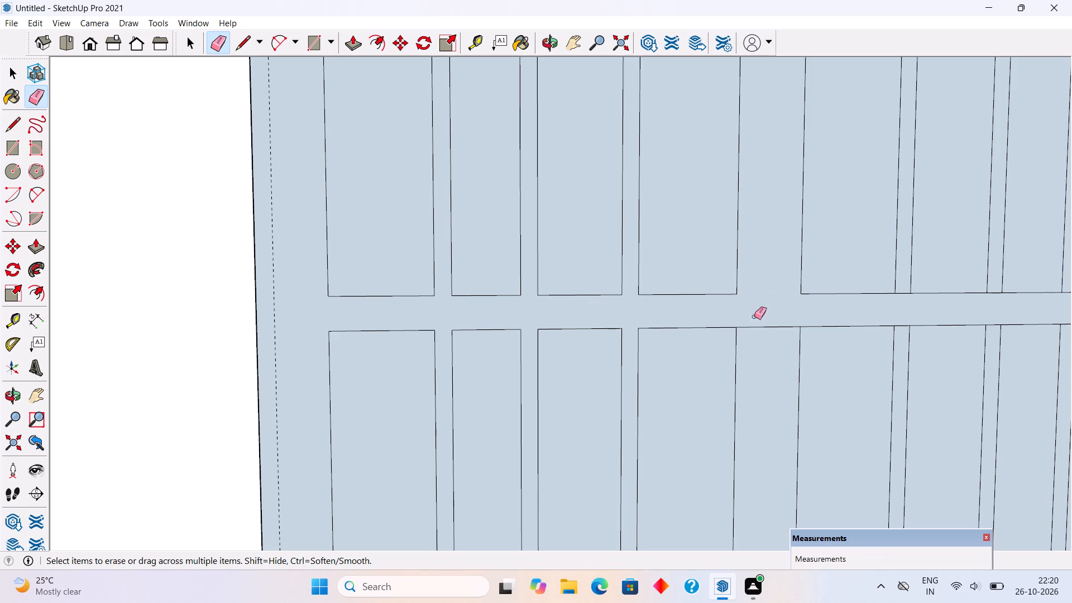
{"action": "left_click", "coordinate": [757, 327]}
{"action": "scroll", "coordinate": [424, 283], "scroll_direction": "down", "scroll_amount": 5}
{"action": "scroll", "coordinate": [354, 294], "scroll_direction": "down", "scroll_amount": 4}
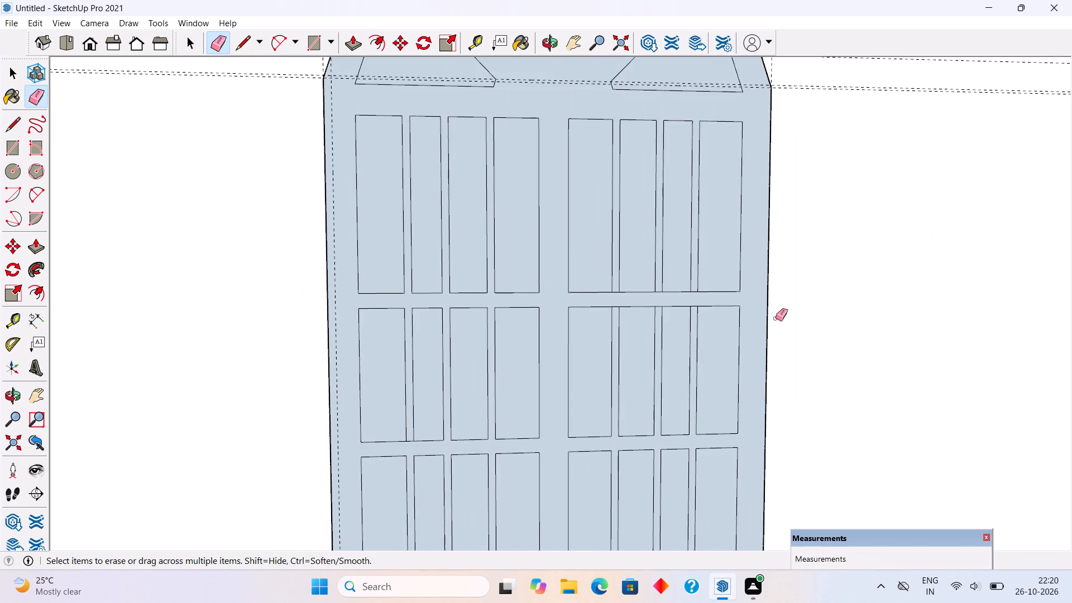
Erase the upper horizontal glazing bar's upper and lower edge segments across the three right vertical glazing bars.
{"action": "scroll", "coordinate": [775, 309], "scroll_direction": "up", "scroll_amount": 4}
{"action": "scroll", "coordinate": [530, 286], "scroll_direction": "up", "scroll_amount": 2}
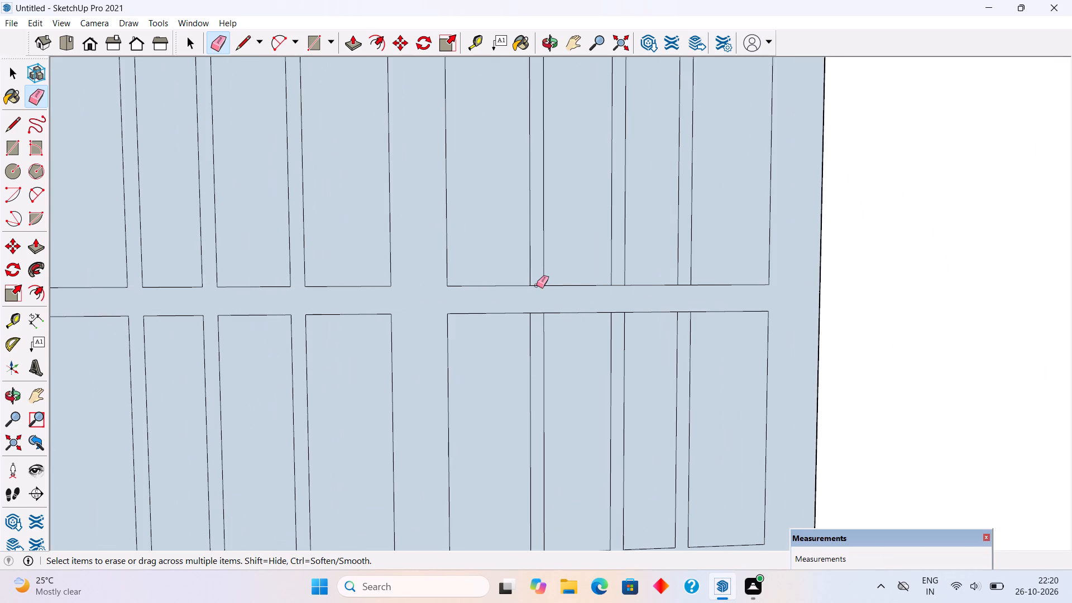
{"action": "left_click", "coordinate": [537, 285]}
{"action": "left_click", "coordinate": [537, 313]}
{"action": "left_click", "coordinate": [616, 286]}
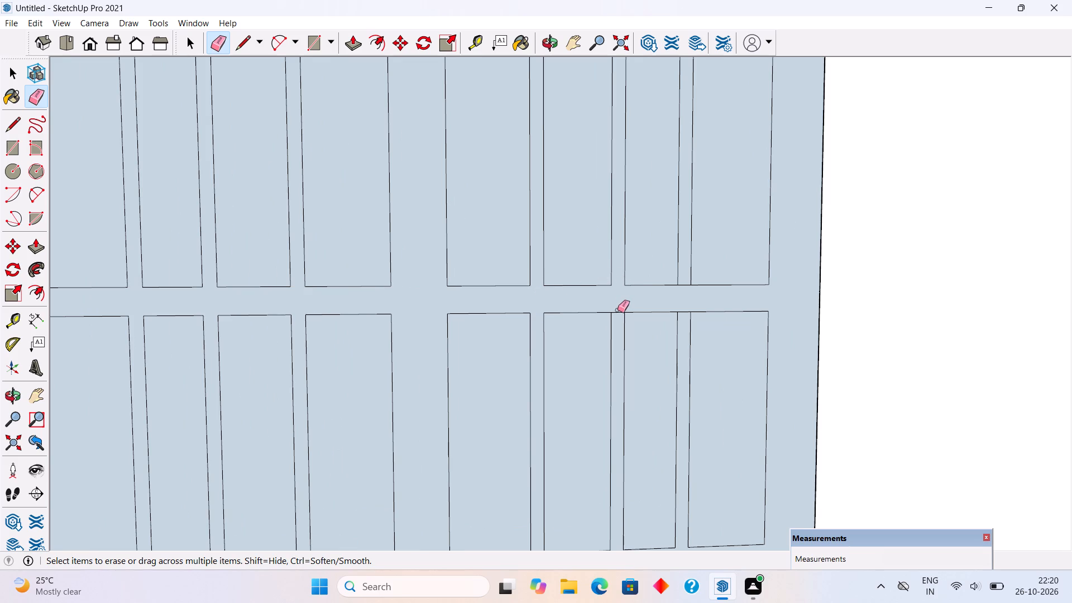
{"action": "left_click", "coordinate": [618, 313]}
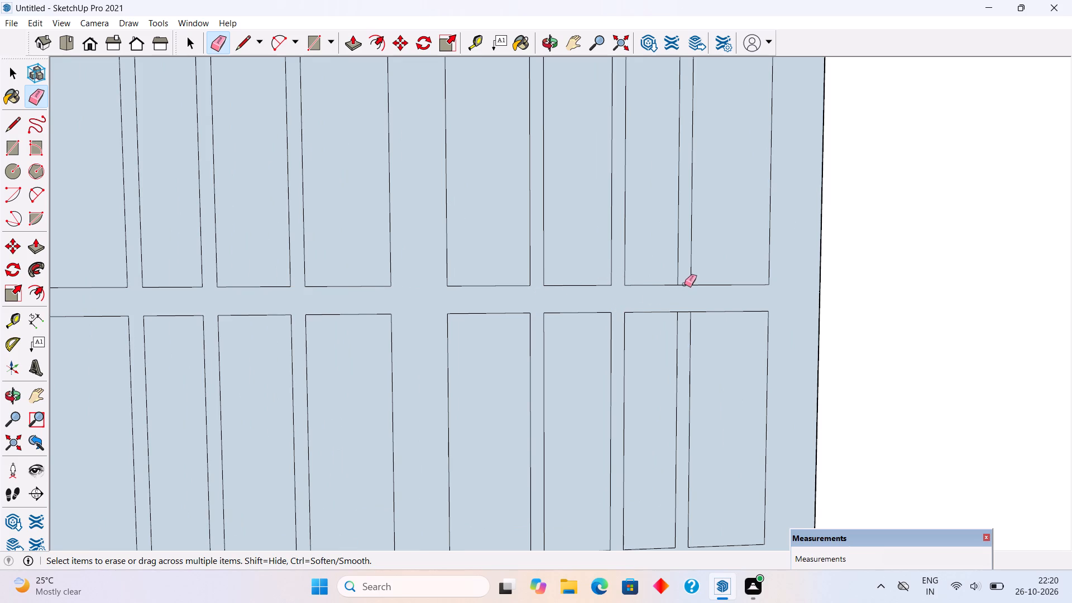
{"action": "left_click", "coordinate": [685, 285]}
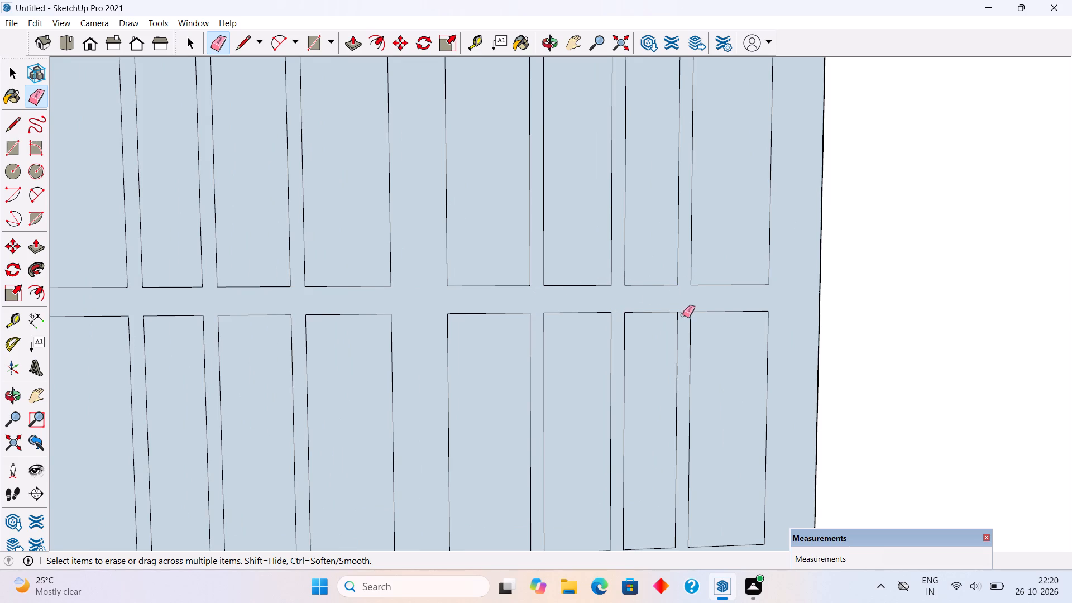
{"action": "left_click", "coordinate": [683, 314]}
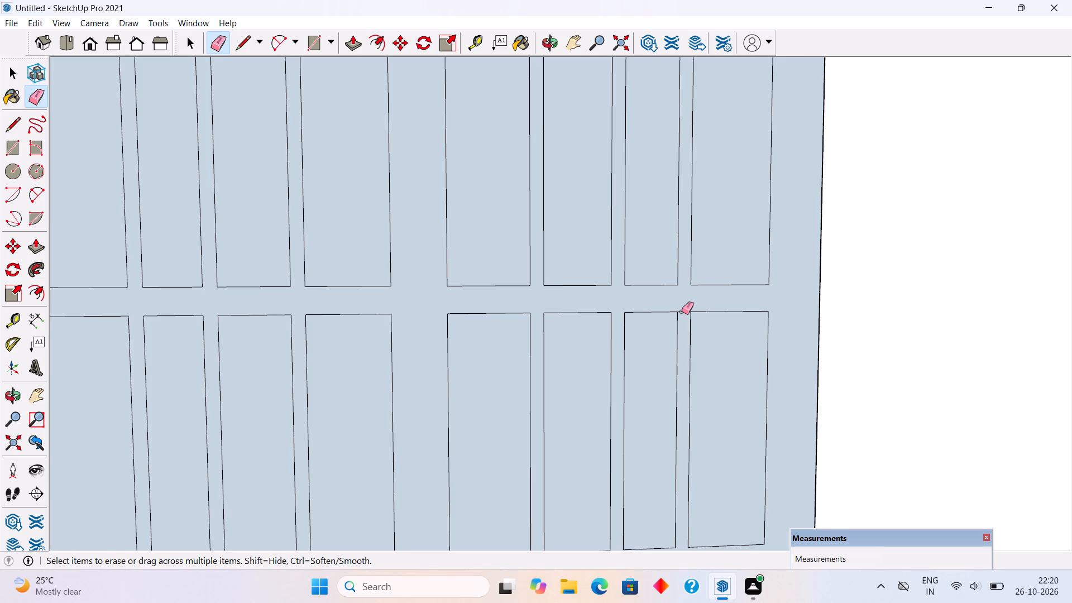
{"action": "left_click", "coordinate": [682, 312]}
{"action": "scroll", "coordinate": [760, 271], "scroll_direction": "down", "scroll_amount": 16}
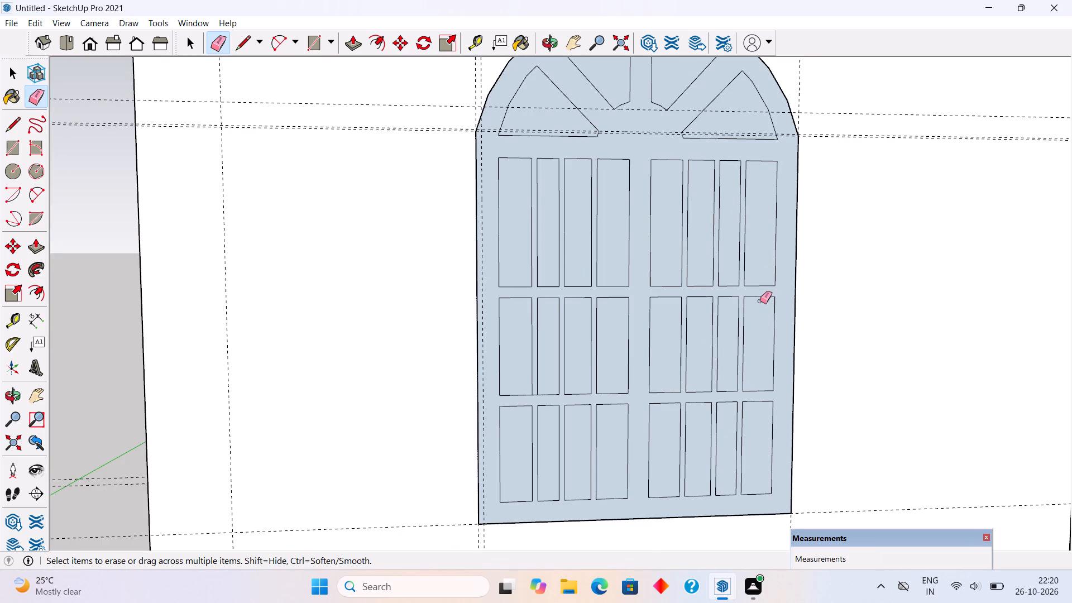
Delete the four pane faces left of the central mullion in the window's top row.
{"action": "key", "text": "space"}
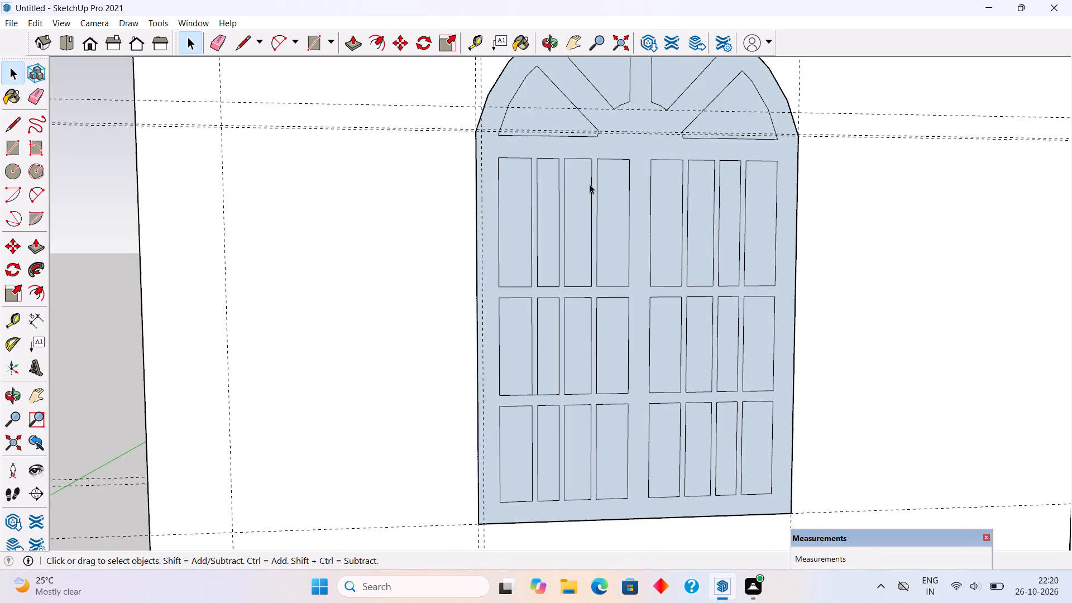
{"action": "scroll", "coordinate": [590, 184], "scroll_direction": "down", "scroll_amount": 4}
{"action": "scroll", "coordinate": [528, 218], "scroll_direction": "up", "scroll_amount": 4}
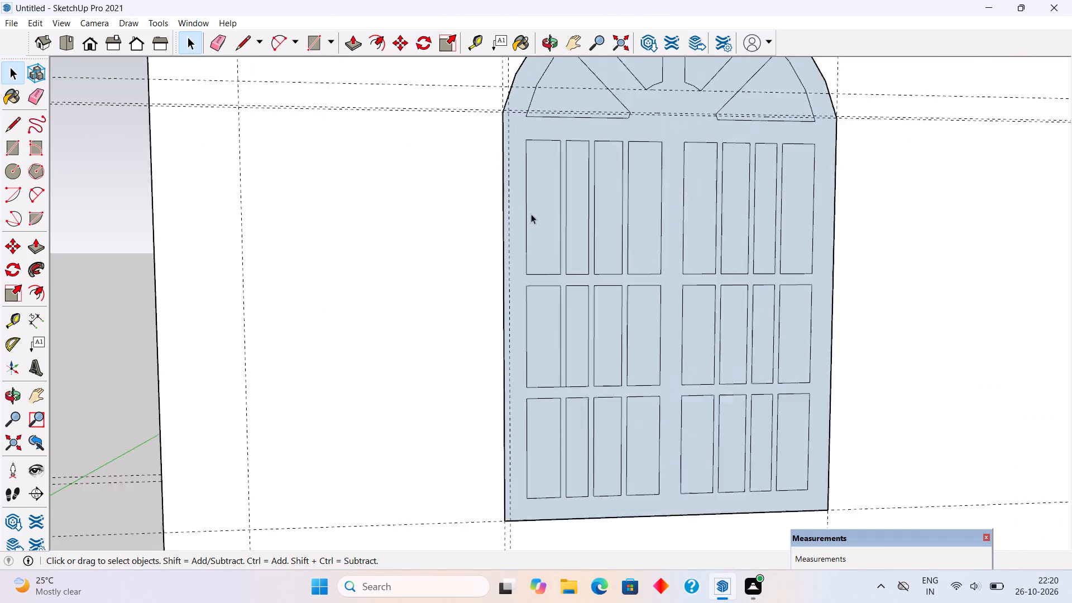
{"action": "scroll", "coordinate": [531, 214], "scroll_direction": "up", "scroll_amount": 1}
{"action": "left_click", "coordinate": [542, 207]}
{"action": "key", "text": "Delete"}
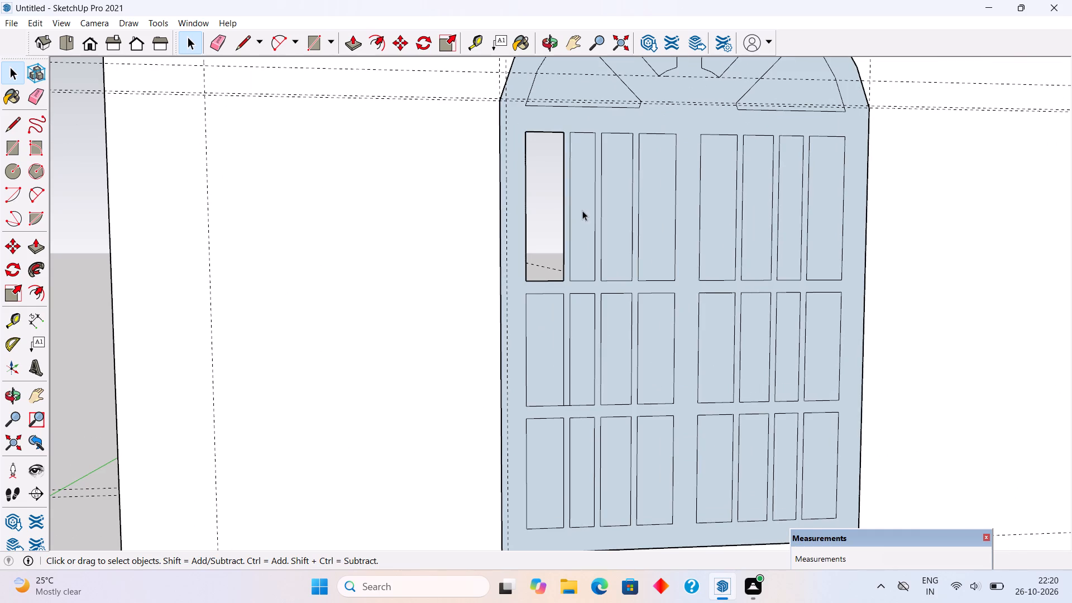
{"action": "left_click", "coordinate": [585, 213]}
{"action": "key", "text": "Delete"}
{"action": "left_click", "coordinate": [613, 220]}
{"action": "key", "text": "Delete"}
{"action": "left_click", "coordinate": [652, 227]}
{"action": "key", "text": "Delete"}
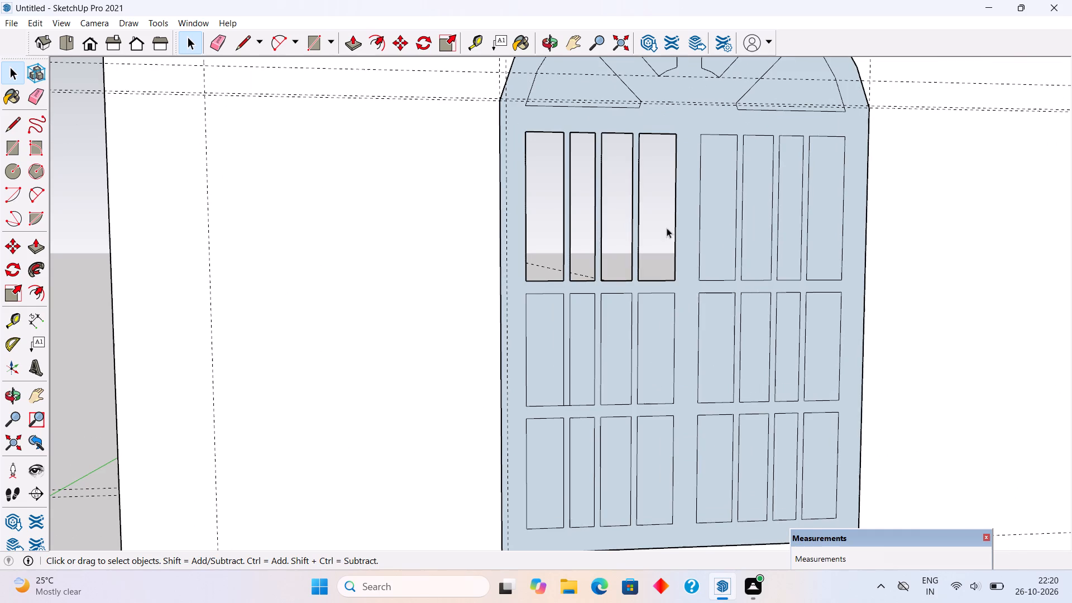
Delete the four pane faces right of the central mullion in the window's top row.
{"action": "left_click", "coordinate": [710, 229]}
{"action": "key", "text": "Delete"}
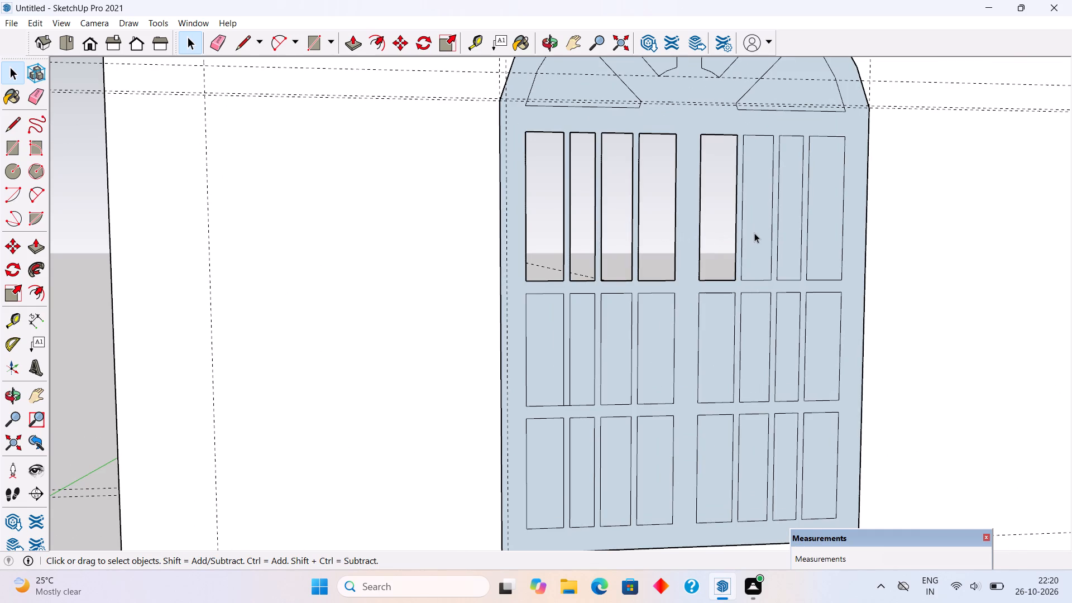
{"action": "left_click", "coordinate": [755, 233]}
{"action": "key", "text": "Delete"}
{"action": "left_click", "coordinate": [792, 231]}
{"action": "key", "text": "Delete"}
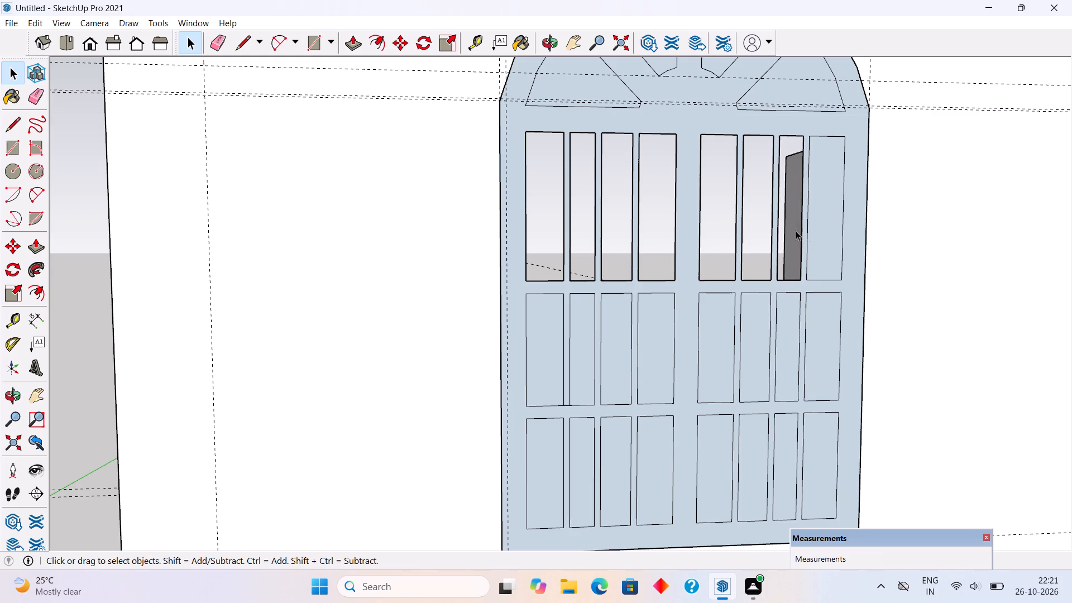
{"action": "left_click", "coordinate": [818, 231]}
{"action": "key", "text": "Delete"}
Delete the four pane faces right of the central mullion in the window's middle row.
{"action": "left_click", "coordinate": [817, 314]}
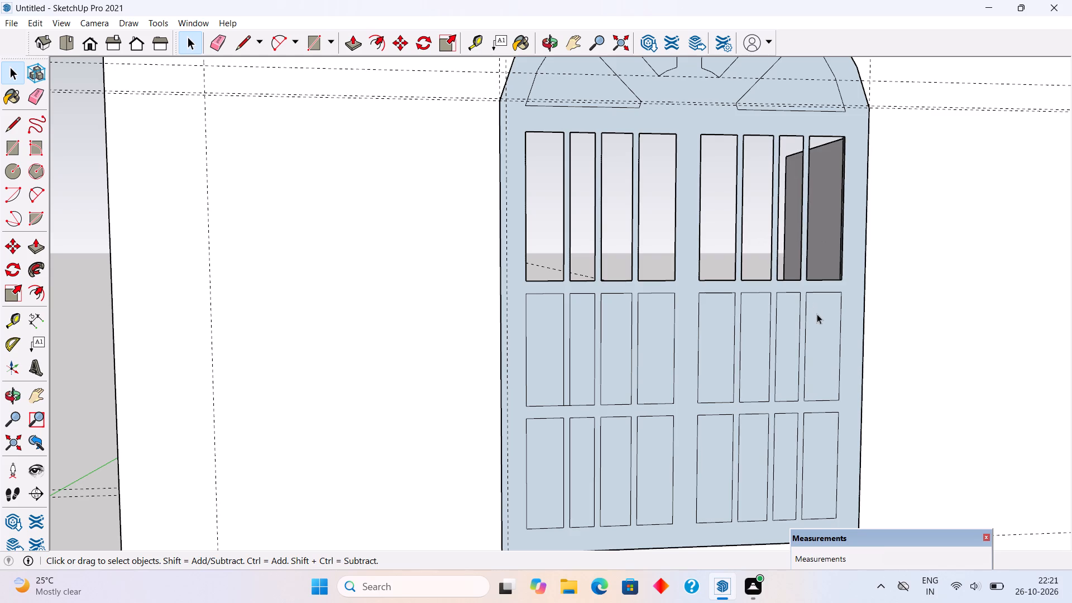
{"action": "key", "text": "Delete"}
{"action": "left_click", "coordinate": [792, 330]}
{"action": "key", "text": "Delete"}
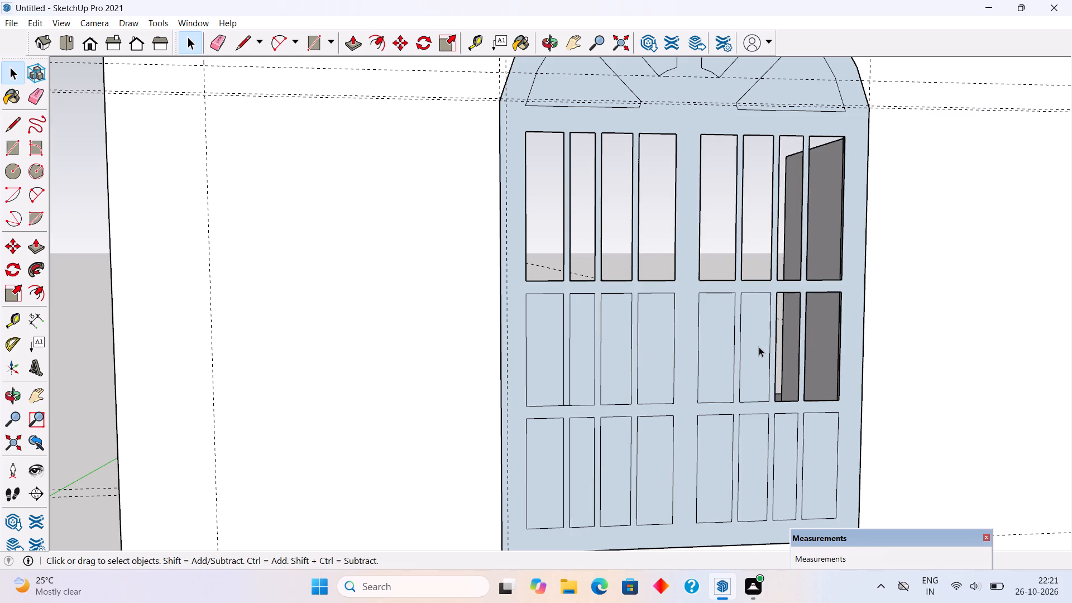
{"action": "left_click", "coordinate": [759, 347]}
{"action": "key", "text": "Delete"}
{"action": "left_click", "coordinate": [721, 348]}
{"action": "key", "text": "Delete"}
Delete the four pane faces left of the central mullion in the window's middle row.
{"action": "left_click", "coordinate": [663, 353]}
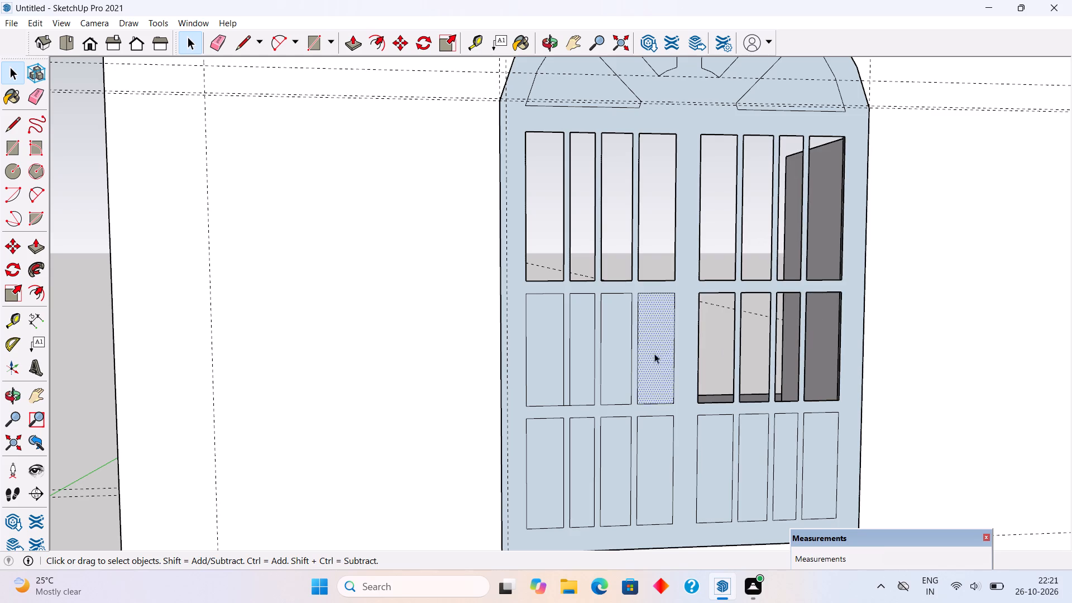
{"action": "key", "text": "Delete"}
{"action": "left_click", "coordinate": [619, 348]}
{"action": "key", "text": "Delete"}
{"action": "left_click", "coordinate": [580, 348]}
{"action": "key", "text": "Delete"}
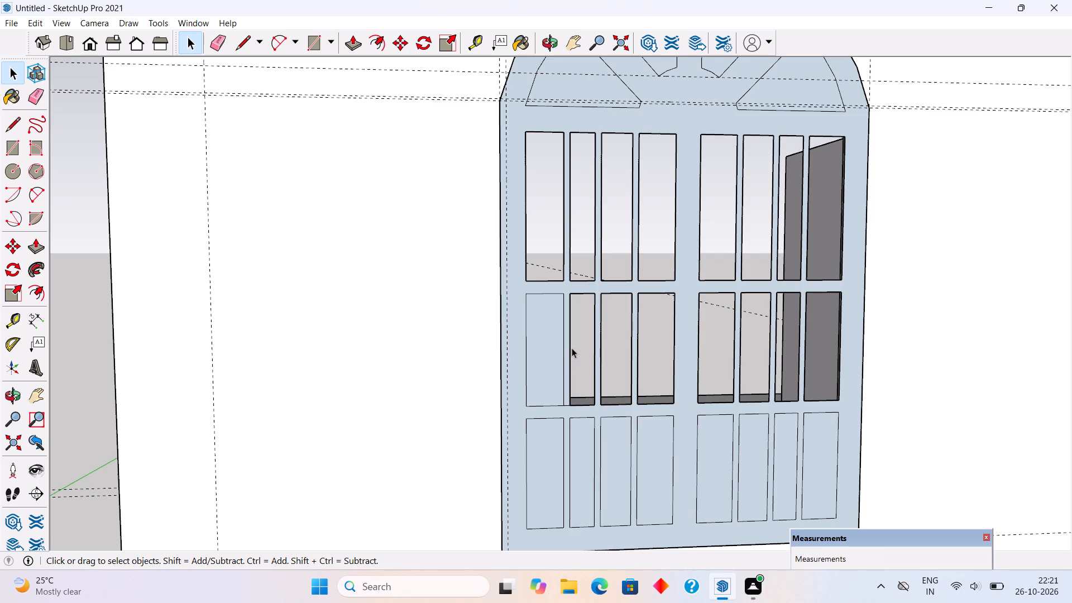
{"action": "left_click", "coordinate": [548, 347]}
{"action": "key", "text": "Delete"}
Delete the leftmost pane face in the window's bottom row.
{"action": "left_click", "coordinate": [542, 436]}
{"action": "key", "text": "Delete"}
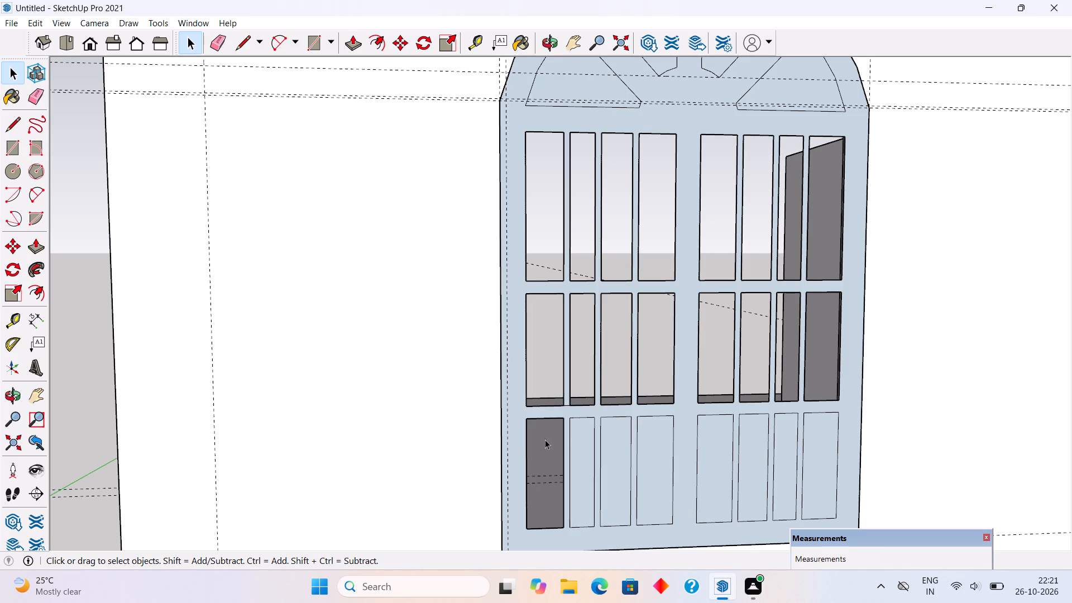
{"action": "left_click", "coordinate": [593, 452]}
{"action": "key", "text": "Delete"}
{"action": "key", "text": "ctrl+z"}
Delete the leftover edge segment crossing the first left vertical bar at the bottom of the middle pane row.
{"action": "scroll", "coordinate": [562, 422], "scroll_direction": "up", "scroll_amount": 7}
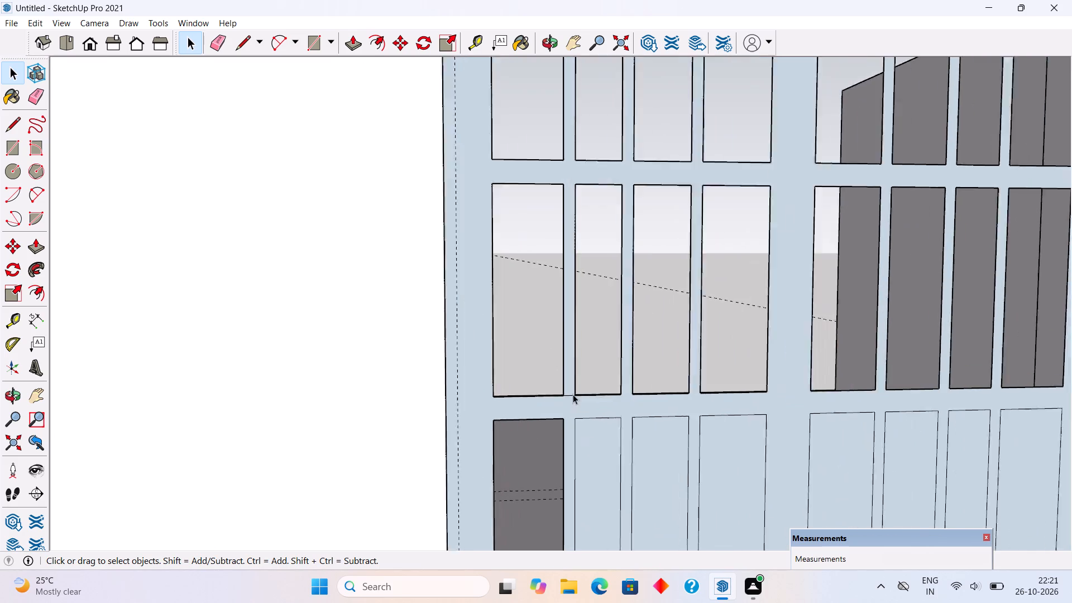
{"action": "scroll", "coordinate": [573, 394], "scroll_direction": "up", "scroll_amount": 3}
{"action": "left_click", "coordinate": [569, 395]}
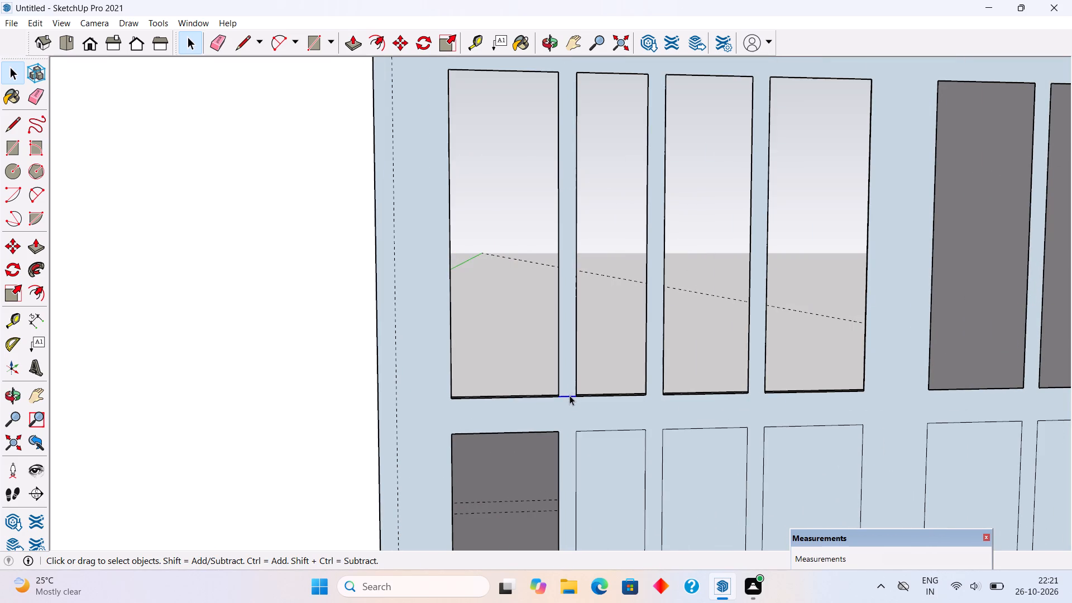
{"action": "key", "text": "Delete"}
Delete the three remaining pane faces left of the central mullion in the window's bottom row.
{"action": "scroll", "coordinate": [587, 448], "scroll_direction": "down", "scroll_amount": 7}
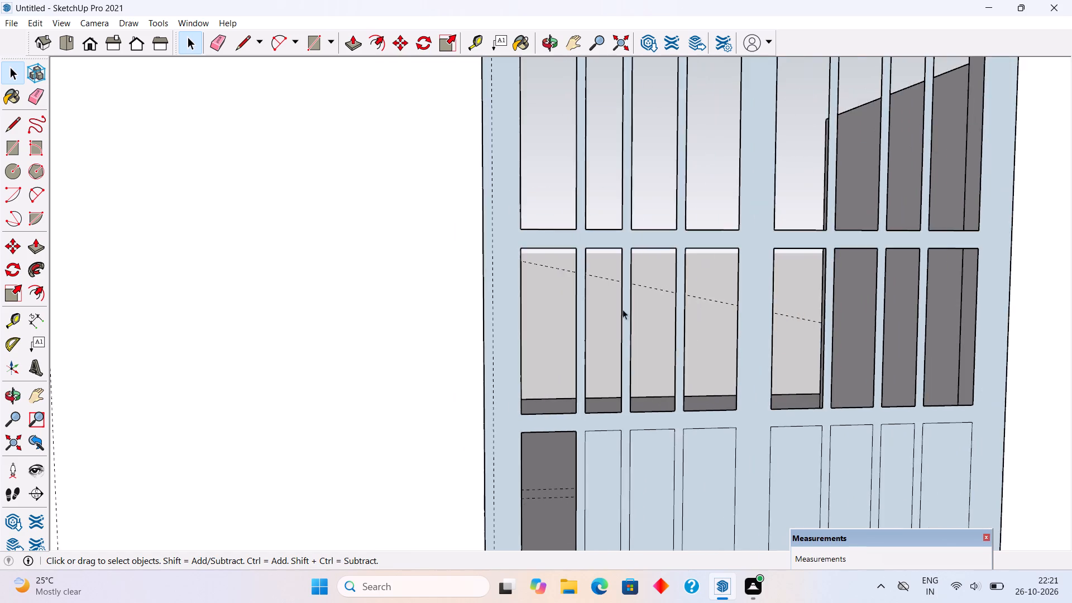
{"action": "scroll", "coordinate": [634, 257], "scroll_direction": "down", "scroll_amount": 5}
{"action": "scroll", "coordinate": [730, 389], "scroll_direction": "up", "scroll_amount": 3}
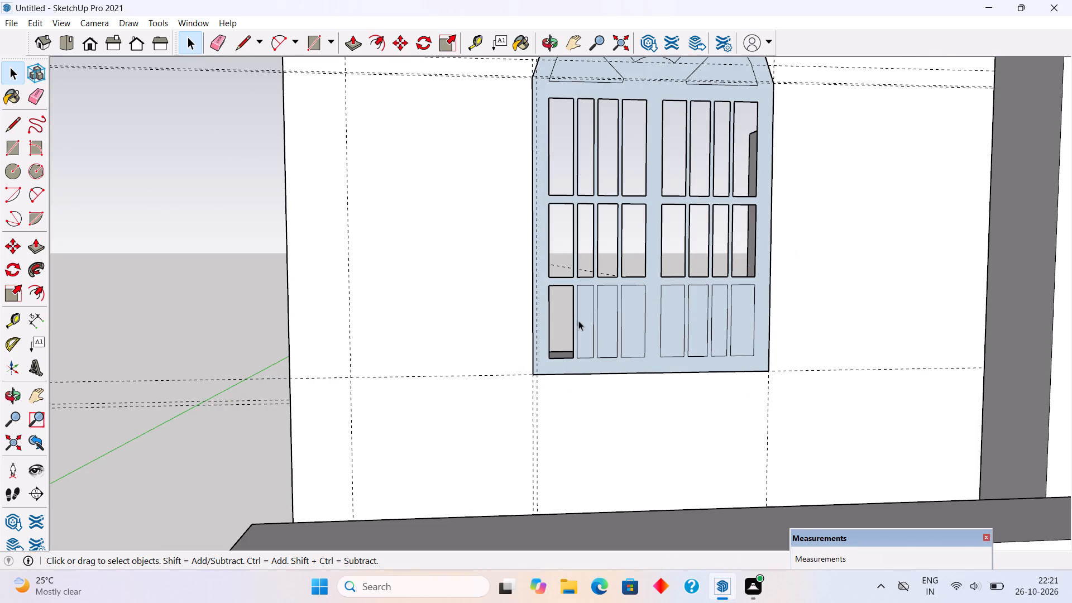
{"action": "left_click", "coordinate": [583, 323]}
{"action": "key", "text": "Delete"}
{"action": "key", "text": "Delete"}
{"action": "left_click", "coordinate": [605, 334]}
{"action": "key", "text": "Delete"}
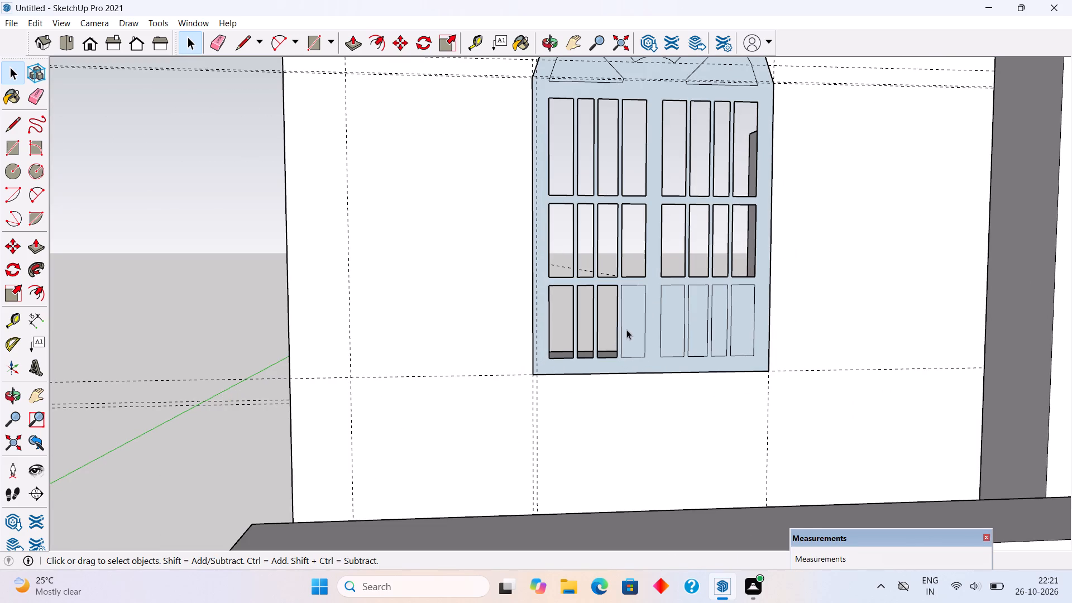
{"action": "left_click", "coordinate": [628, 329]}
{"action": "key", "text": "Delete"}
Delete the four pane faces right of the central mullion in the window's bottom row.
{"action": "left_click", "coordinate": [667, 329]}
{"action": "key", "text": "Delete"}
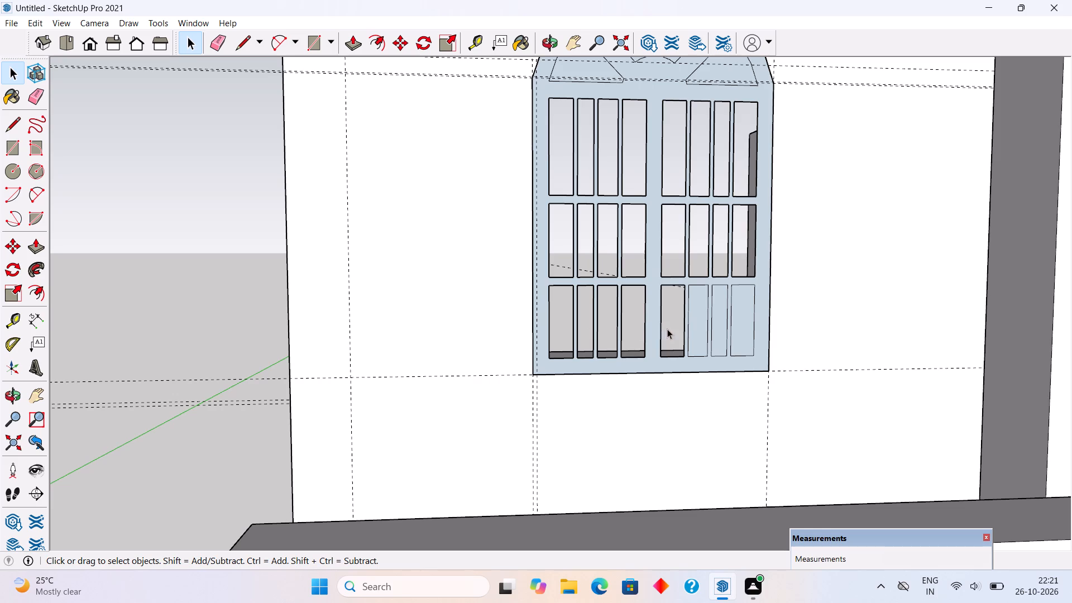
{"action": "left_click", "coordinate": [697, 325]}
{"action": "key", "text": "Delete"}
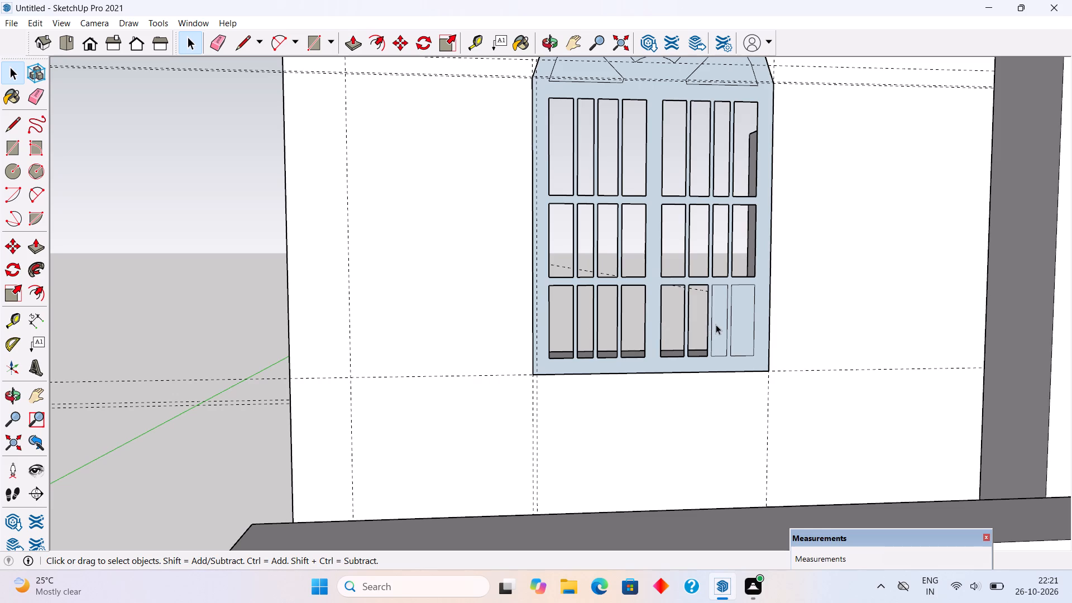
{"action": "left_click", "coordinate": [717, 324]}
{"action": "key", "text": "Delete"}
{"action": "left_click", "coordinate": [740, 323]}
{"action": "key", "text": "Delete"}
Delete the four pane faces between the radiating bars in the window's arched top.
{"action": "scroll", "coordinate": [749, 363], "scroll_direction": "down", "scroll_amount": 4}
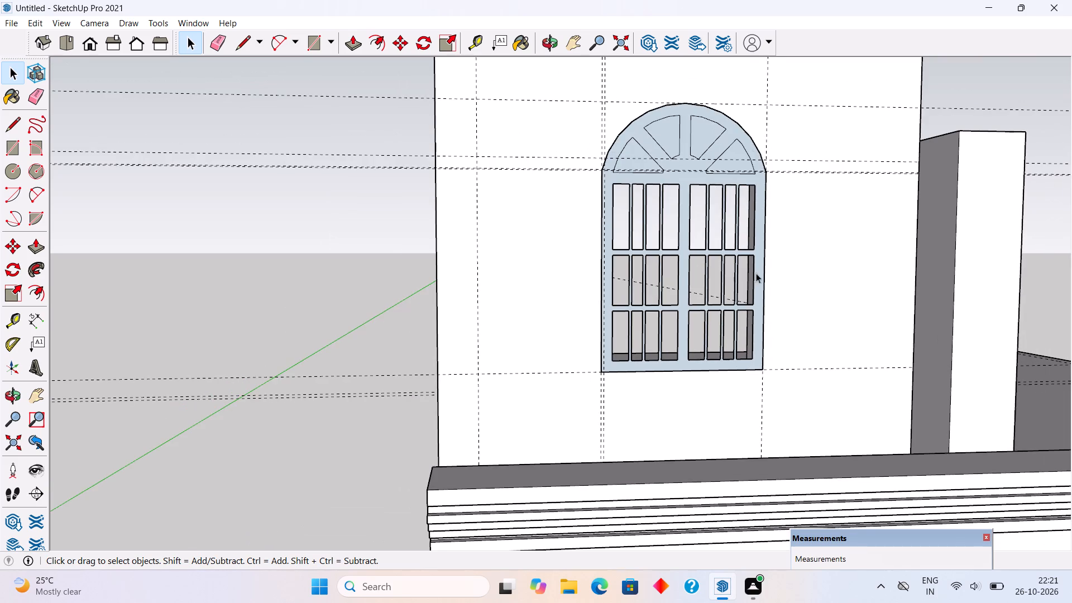
{"action": "scroll", "coordinate": [698, 121], "scroll_direction": "up", "scroll_amount": 5}
{"action": "scroll", "coordinate": [551, 182], "scroll_direction": "up", "scroll_amount": 3}
{"action": "left_click", "coordinate": [587, 202]}
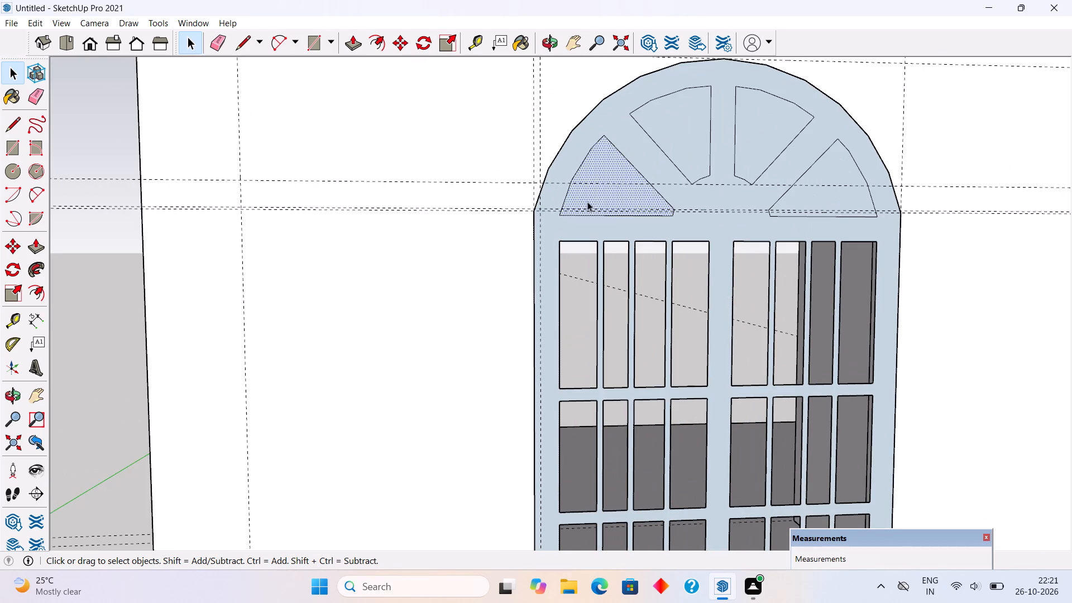
{"action": "key", "text": "Delete"}
{"action": "left_click", "coordinate": [669, 135]}
{"action": "key", "text": "Delete"}
{"action": "left_click", "coordinate": [751, 145]}
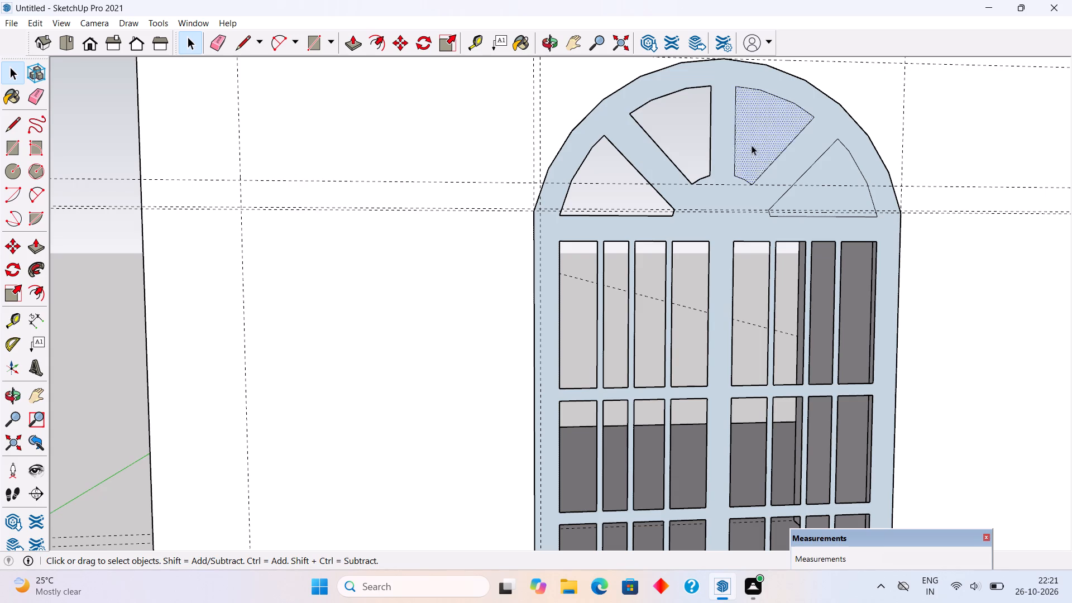
{"action": "key", "text": "Delete"}
{"action": "left_click", "coordinate": [807, 197]}
{"action": "key", "text": "Delete"}
Push/Pull the joined window frame and glazing bar face outward by 3".
{"action": "scroll", "coordinate": [817, 196], "scroll_direction": "down", "scroll_amount": 6}
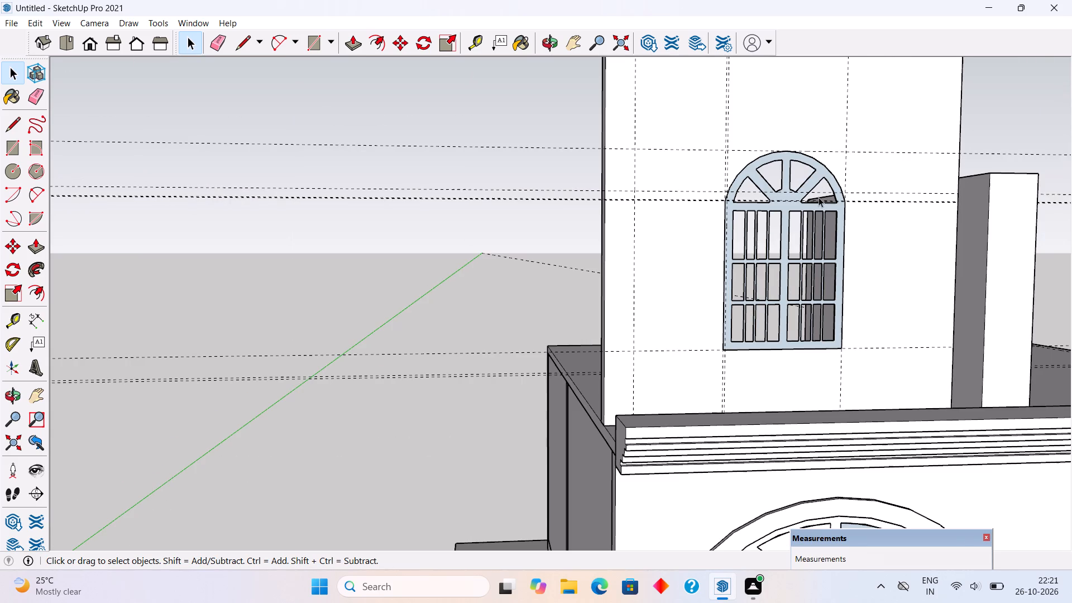
{"action": "scroll", "coordinate": [777, 199], "scroll_direction": "up", "scroll_amount": 7}
{"action": "scroll", "coordinate": [820, 266], "scroll_direction": "up", "scroll_amount": 1}
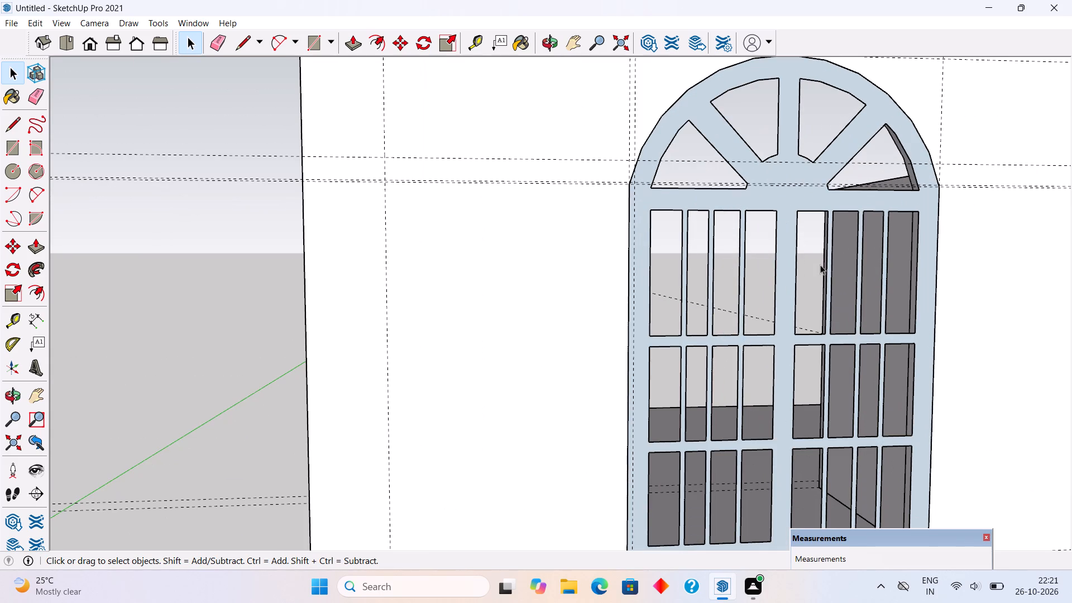
{"action": "key", "text": "p"}
{"action": "left_click", "coordinate": [935, 294]}
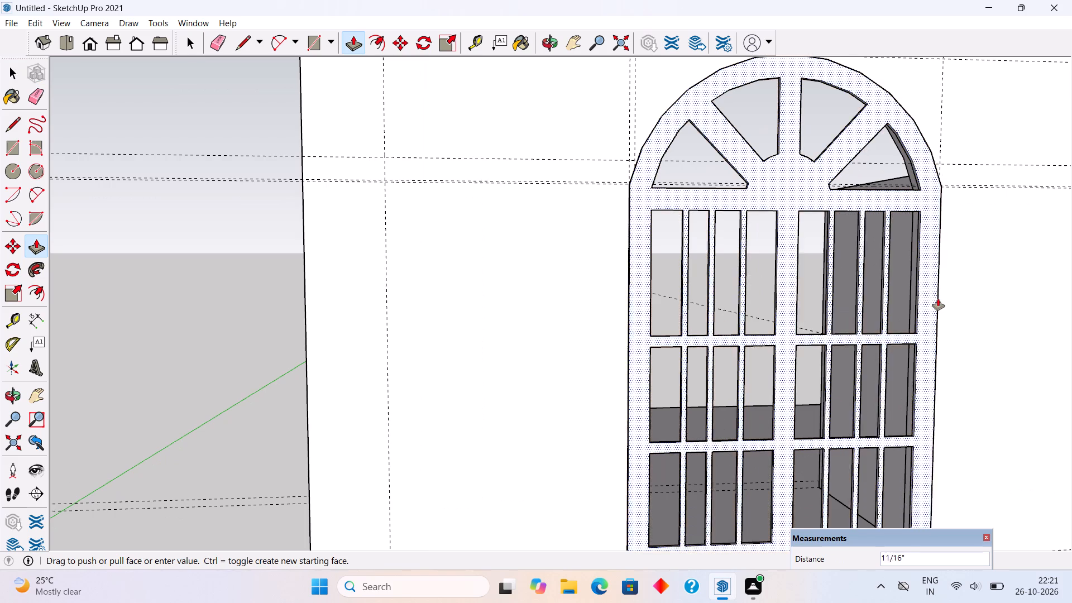
{"action": "key", "text": "3"}
{"action": "key", "text": "shift+quotedbl"}
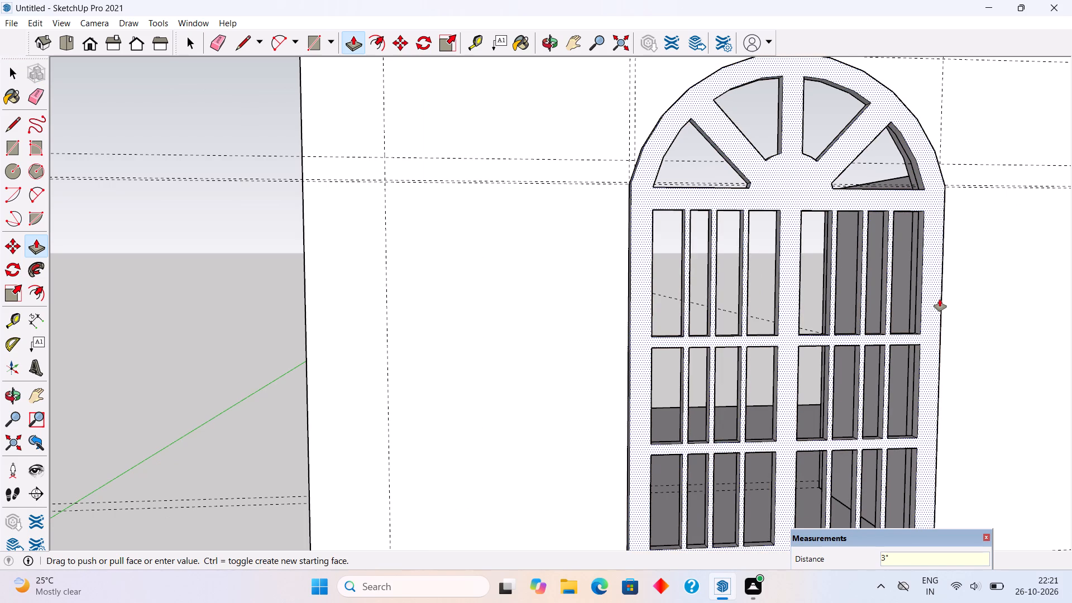
{"action": "key", "text": "Return"}
{"action": "key", "text": "space"}
{"action": "scroll", "coordinate": [884, 278], "scroll_direction": "down", "scroll_amount": 5}
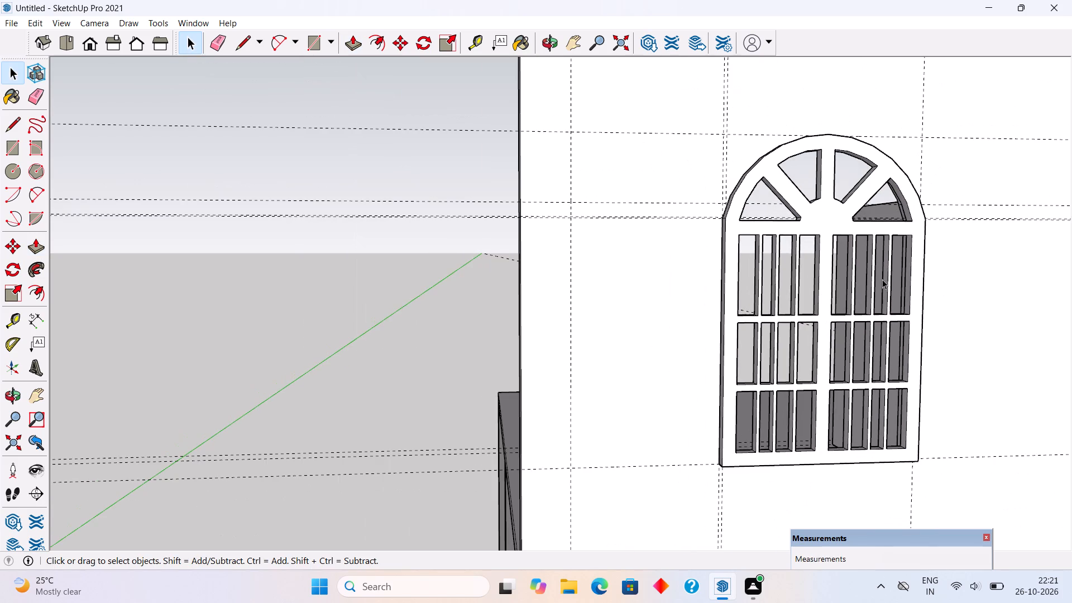
Group all the connected geometry of the extruded arched window frame and its glazing bars.
{"action": "scroll", "coordinate": [824, 285], "scroll_direction": "up", "scroll_amount": 4}
{"action": "triple_click", "coordinate": [824, 286]}
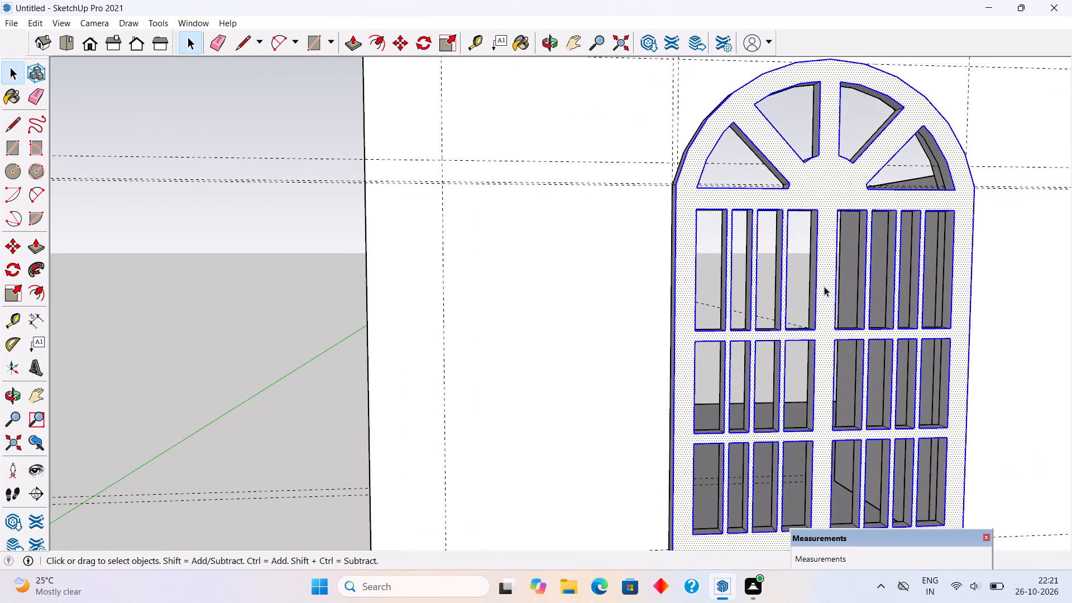
{"action": "right_click", "coordinate": [824, 286]}
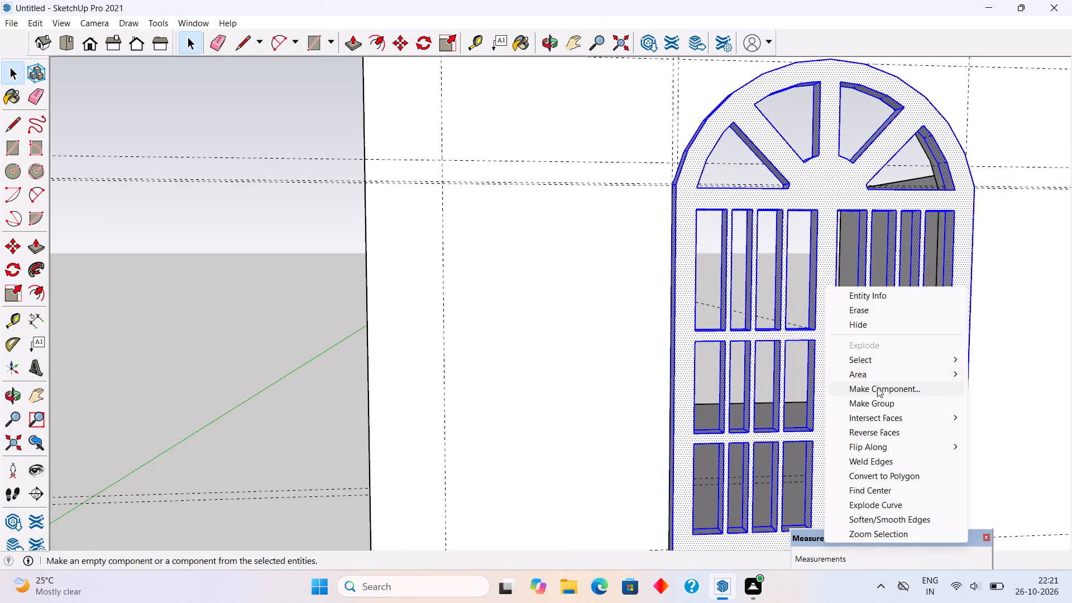
{"action": "left_click", "coordinate": [880, 400]}
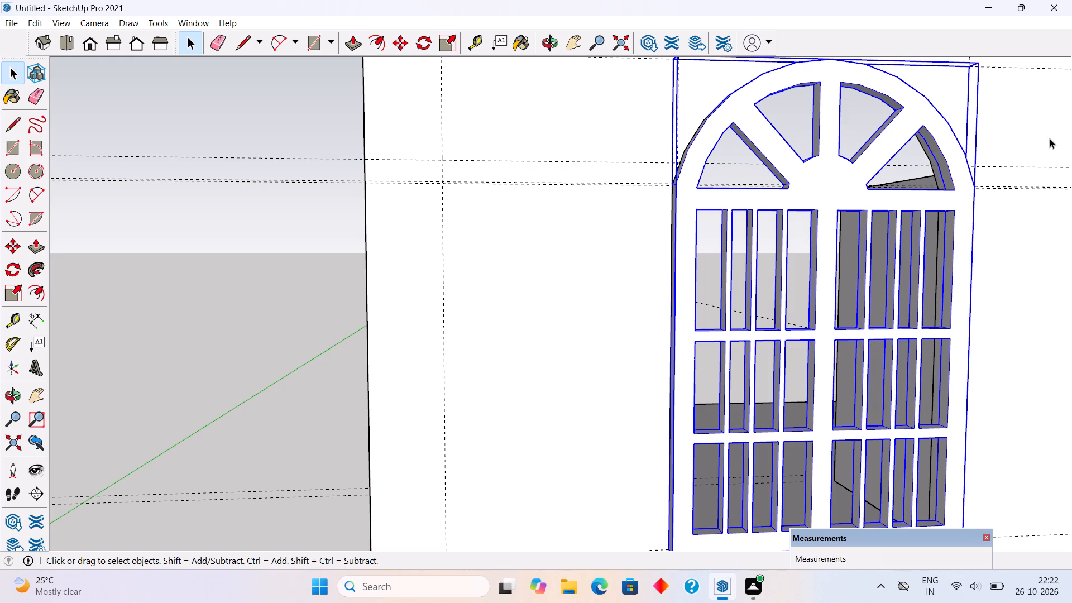
{"action": "scroll", "coordinate": [638, 164], "scroll_direction": "down", "scroll_amount": 2}
{"action": "left_click", "coordinate": [237, 223]}
{"action": "middle_click_drag", "start_coordinate": [533, 234], "coordinate": [454, 233]}
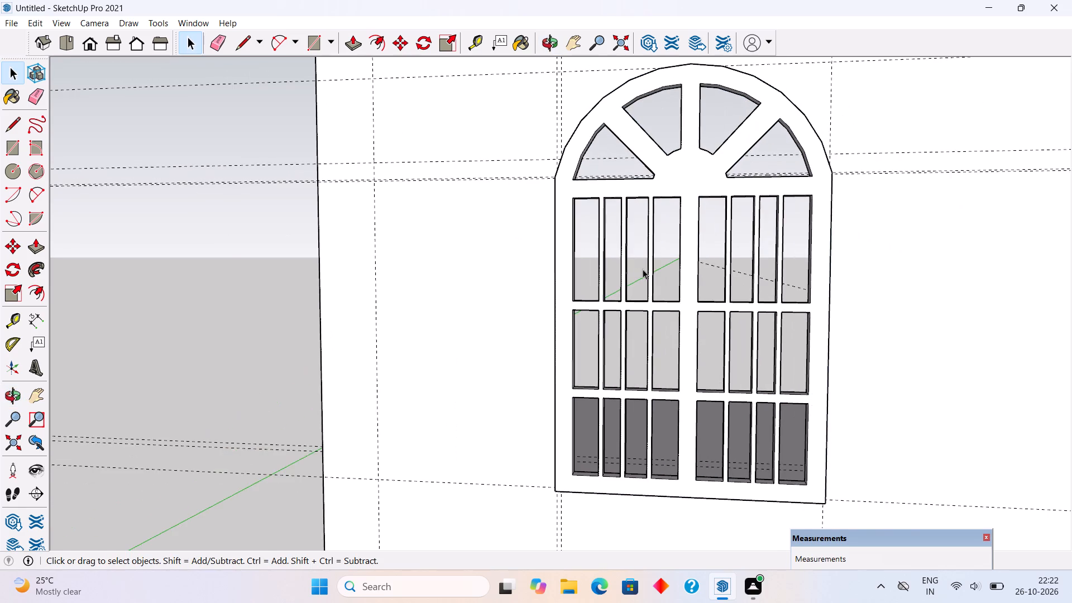
Move the window group back 3" so its lower front corner meets the opening's corner on the wall face.
{"action": "scroll", "coordinate": [643, 269], "scroll_direction": "up", "scroll_amount": 1}
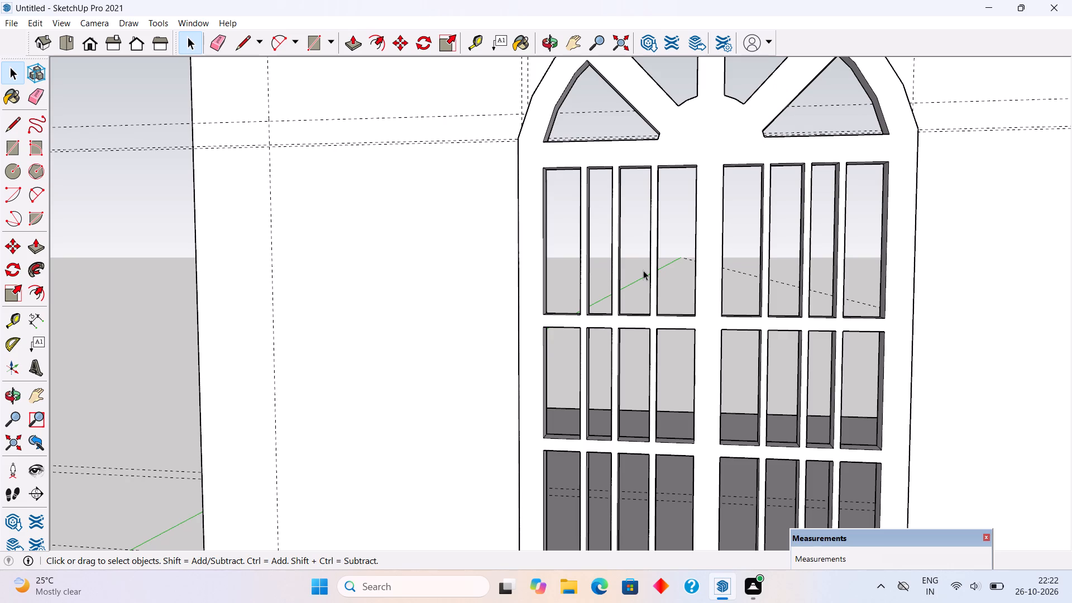
{"action": "scroll", "coordinate": [643, 270], "scroll_direction": "up", "scroll_amount": 1}
{"action": "scroll", "coordinate": [616, 270], "scroll_direction": "down", "scroll_amount": 10}
{"action": "middle_click_drag", "start_coordinate": [609, 291], "coordinate": [714, 400]}
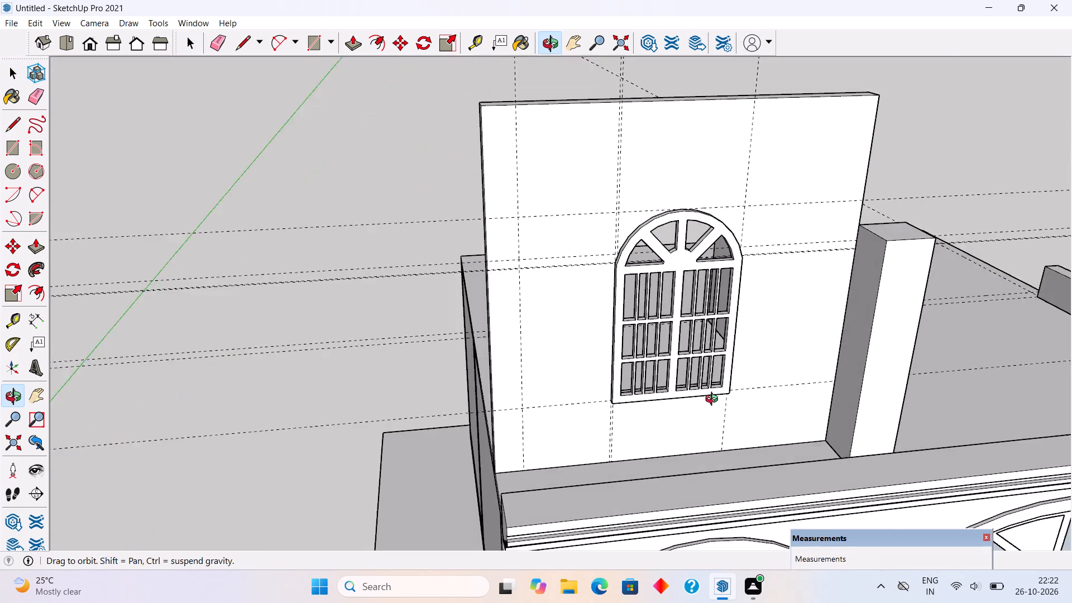
{"action": "middle_click_drag", "start_coordinate": [714, 400], "coordinate": [717, 401]}
{"action": "scroll", "coordinate": [737, 371], "scroll_direction": "up", "scroll_amount": 11}
{"action": "left_click", "coordinate": [717, 405]}
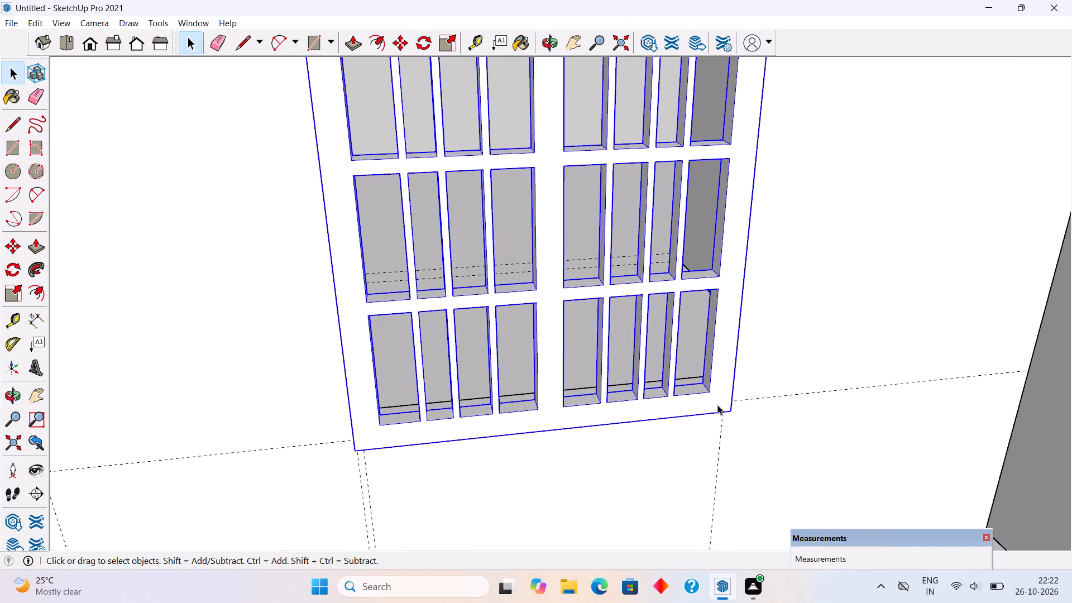
{"action": "key", "text": "m"}
{"action": "left_click", "coordinate": [730, 410]}
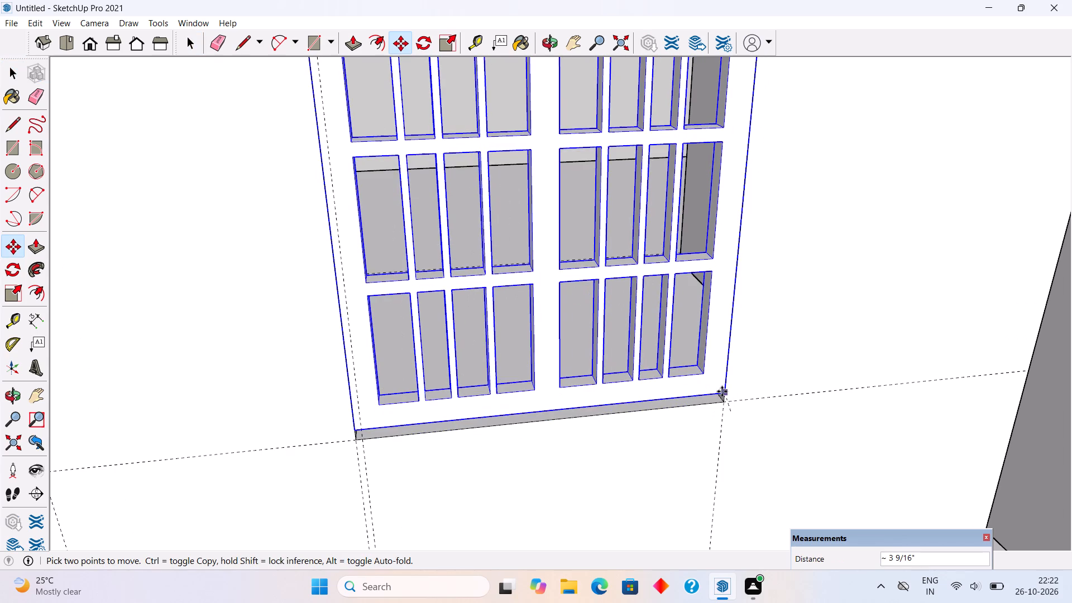
{"action": "left_click", "coordinate": [722, 401]}
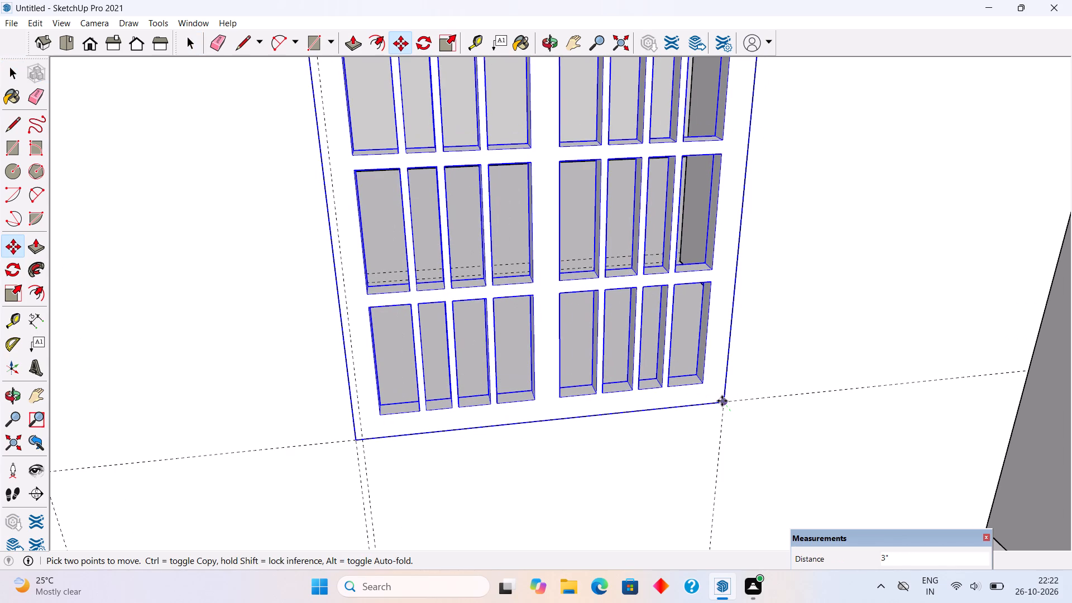
Move the window group a further 2" inward to recess it in the wall opening.
{"action": "scroll", "coordinate": [722, 401], "scroll_direction": "up", "scroll_amount": 6}
{"action": "left_click", "coordinate": [722, 401]}
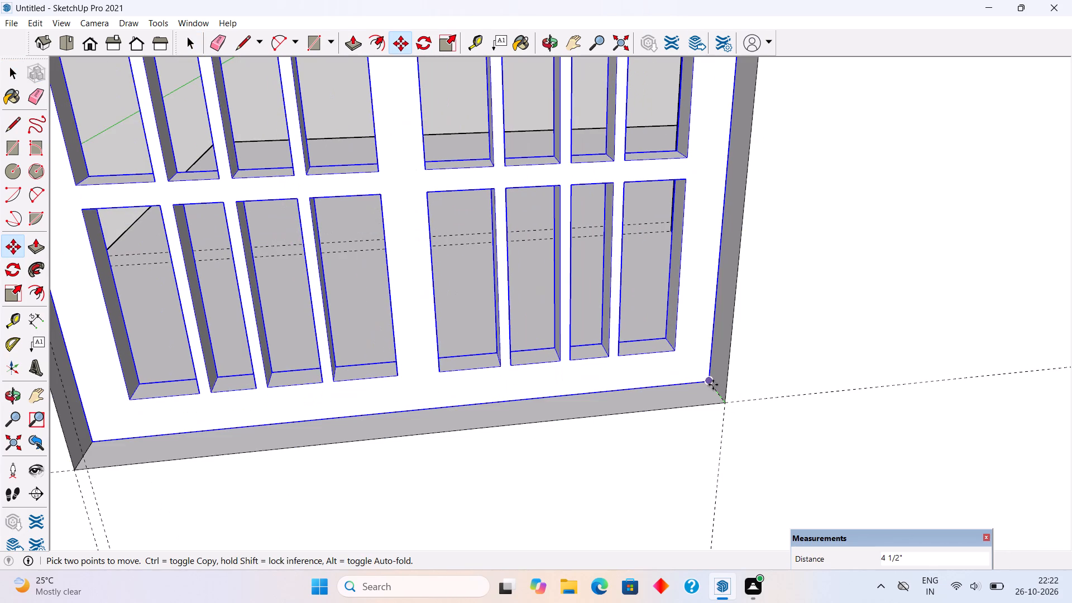
{"action": "type", "text": "2\""}
{"action": "key", "text": "Return"}
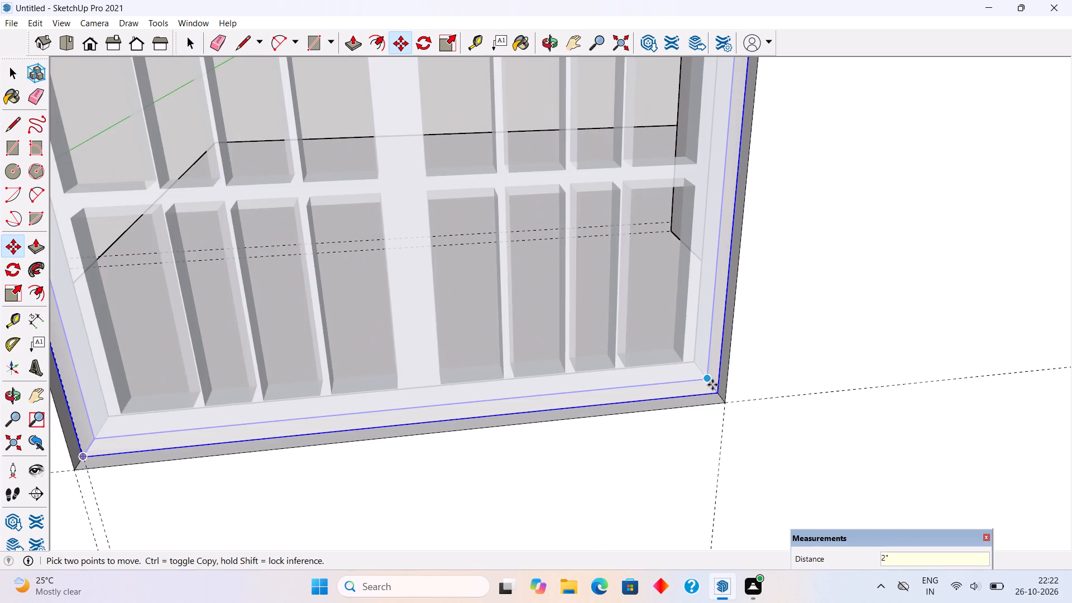
{"action": "key", "text": "space"}
Delete all construction guides in the model.
{"action": "scroll", "coordinate": [713, 390], "scroll_direction": "down", "scroll_amount": 15}
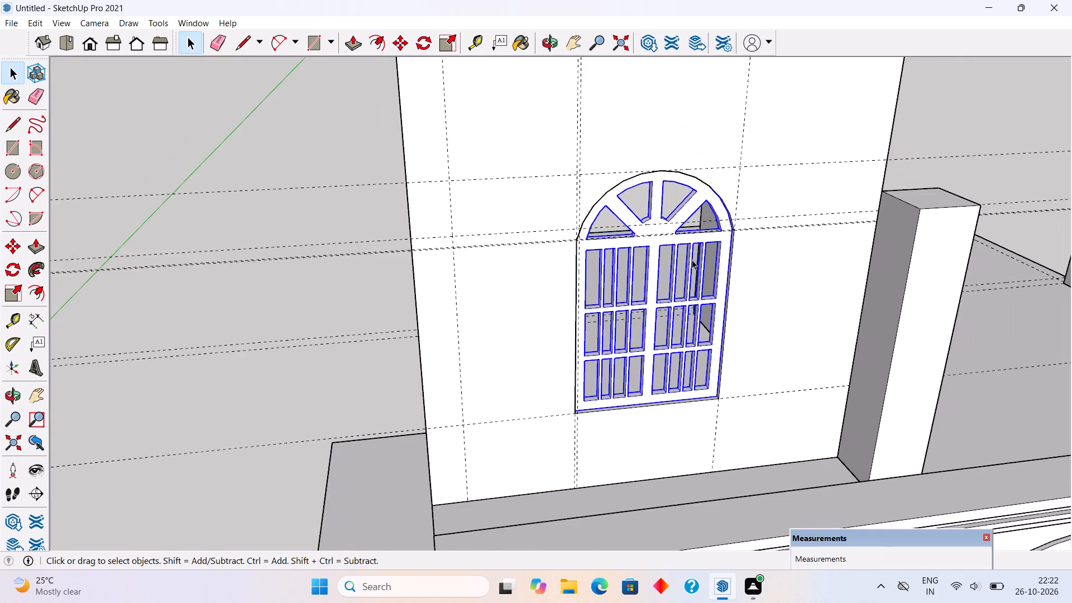
{"action": "middle_click_drag", "start_coordinate": [683, 243], "coordinate": [641, 185]}
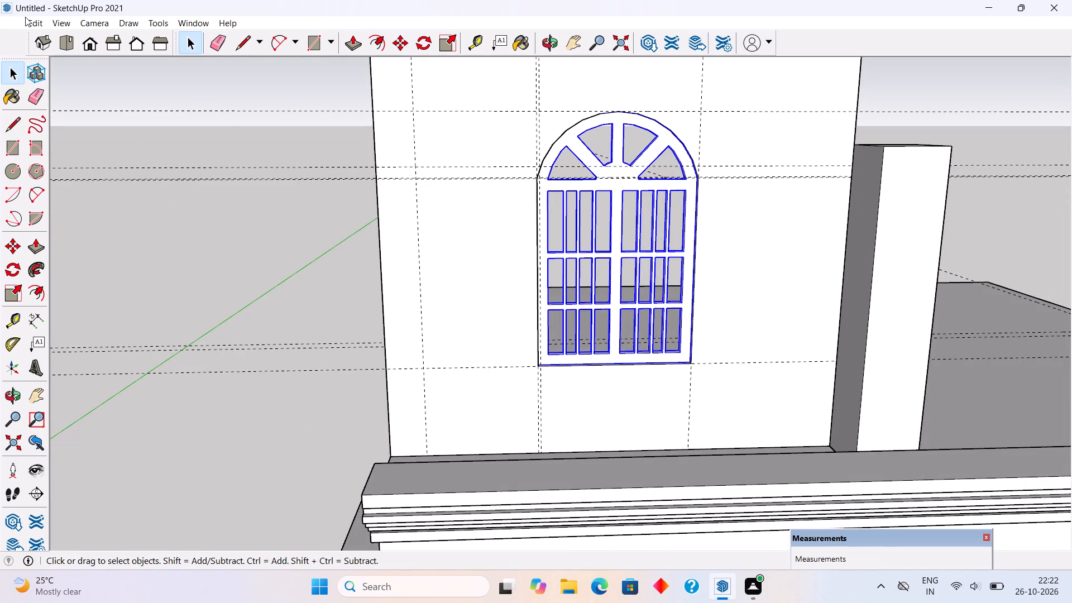
{"action": "left_click", "coordinate": [26, 17]}
{"action": "left_click", "coordinate": [124, 145]}
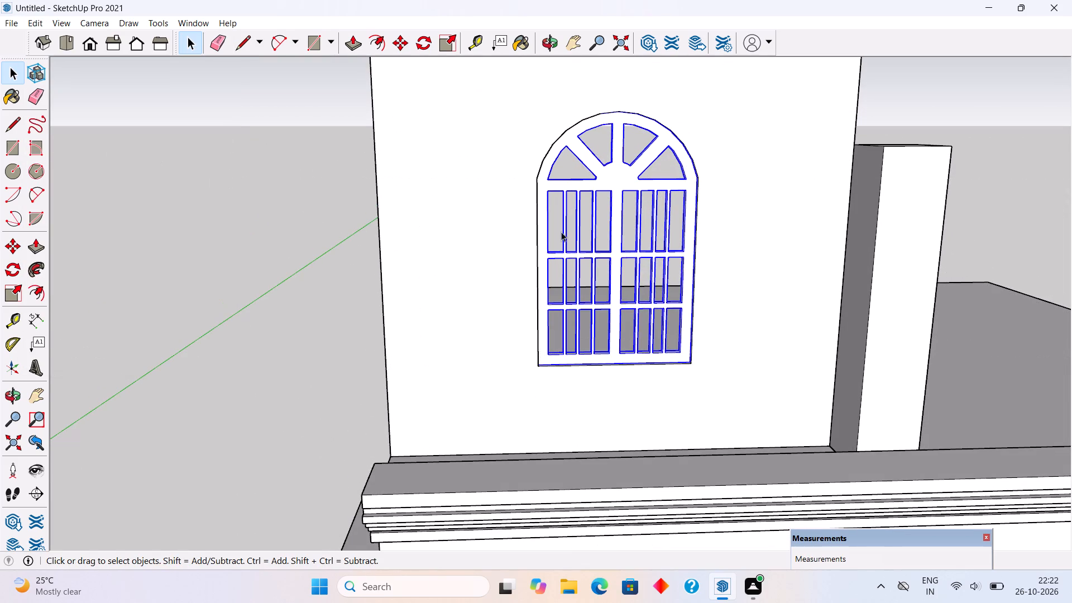
Draw a glass rectangle, 2' by about 5' 3 5/16", over the panes left of the central mullion and a matching one over those on its right.
{"action": "scroll", "coordinate": [609, 226], "scroll_direction": "down", "scroll_amount": 3}
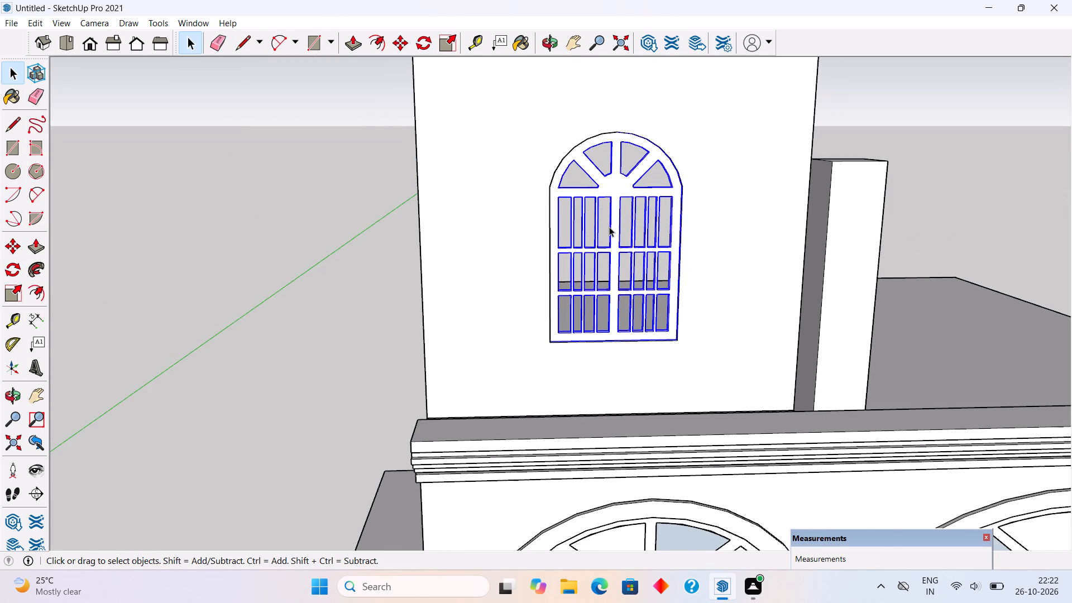
{"action": "scroll", "coordinate": [628, 159], "scroll_direction": "up", "scroll_amount": 6}
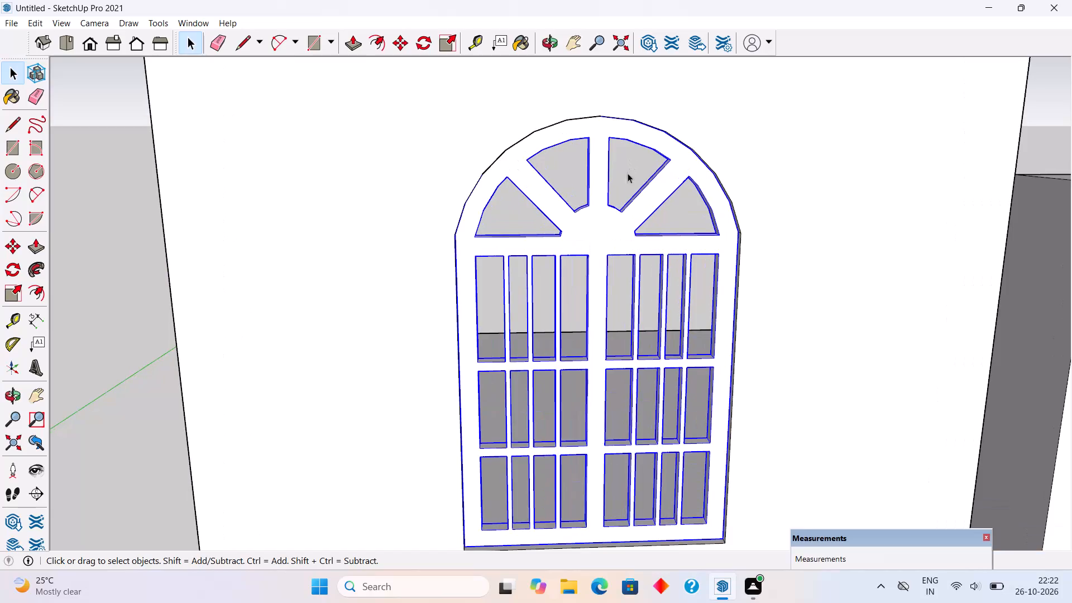
{"action": "left_click", "coordinate": [116, 294]}
{"action": "scroll", "coordinate": [742, 254], "scroll_direction": "down", "scroll_amount": 3}
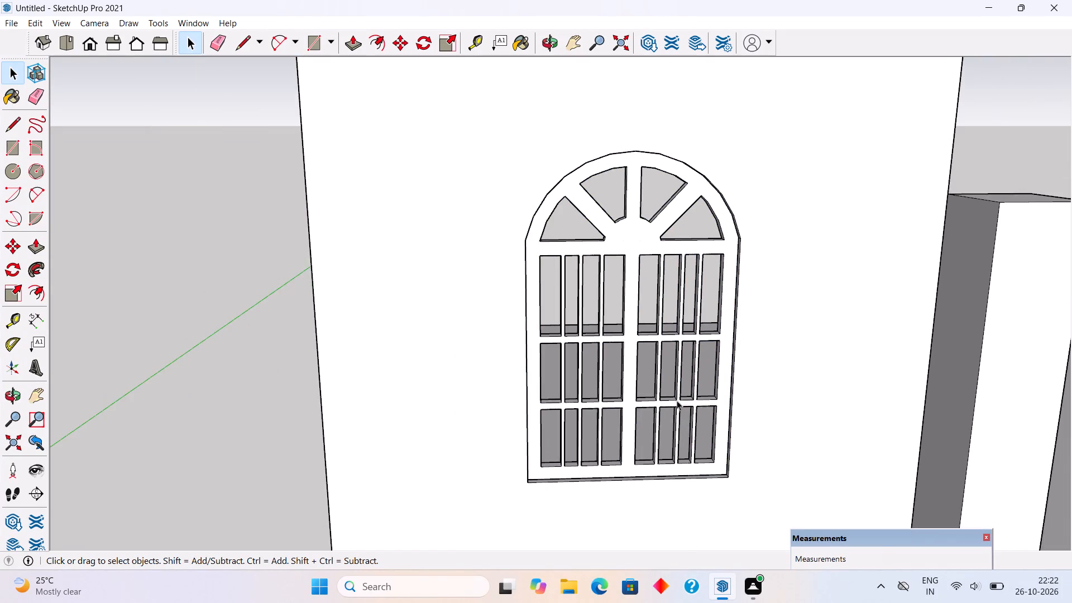
{"action": "scroll", "coordinate": [673, 474], "scroll_direction": "up", "scroll_amount": 5}
{"action": "key", "text": "r"}
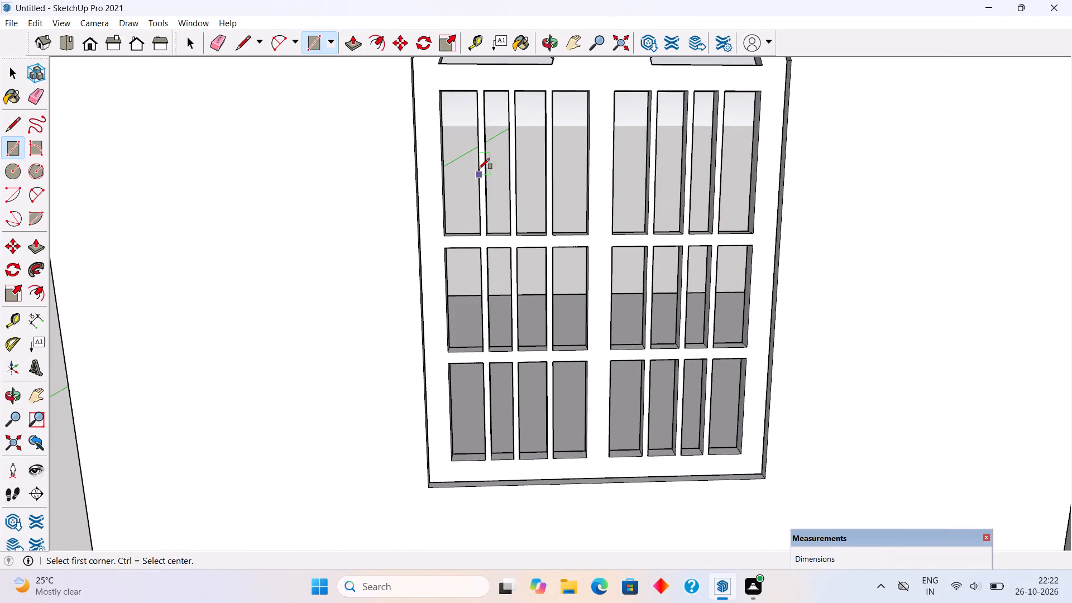
{"action": "left_click", "coordinate": [441, 90]}
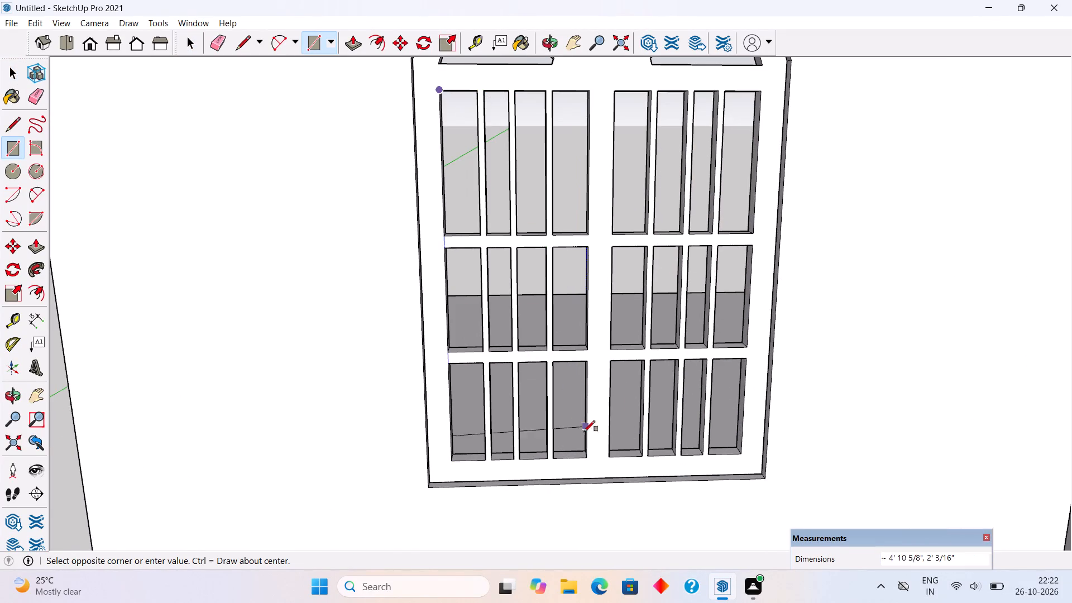
{"action": "left_click", "coordinate": [587, 457]}
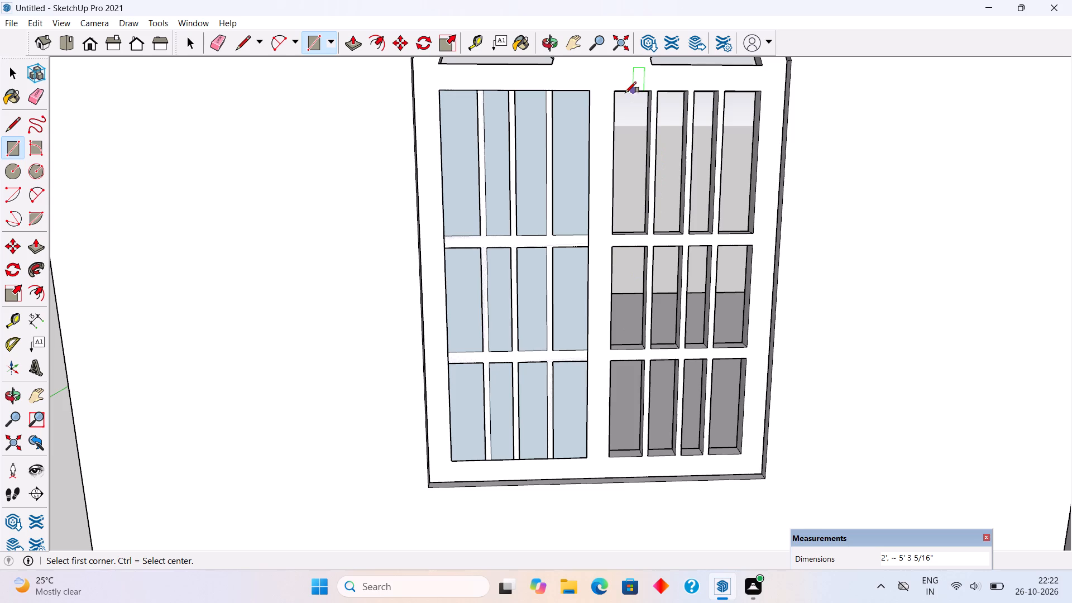
{"action": "left_click", "coordinate": [613, 92]}
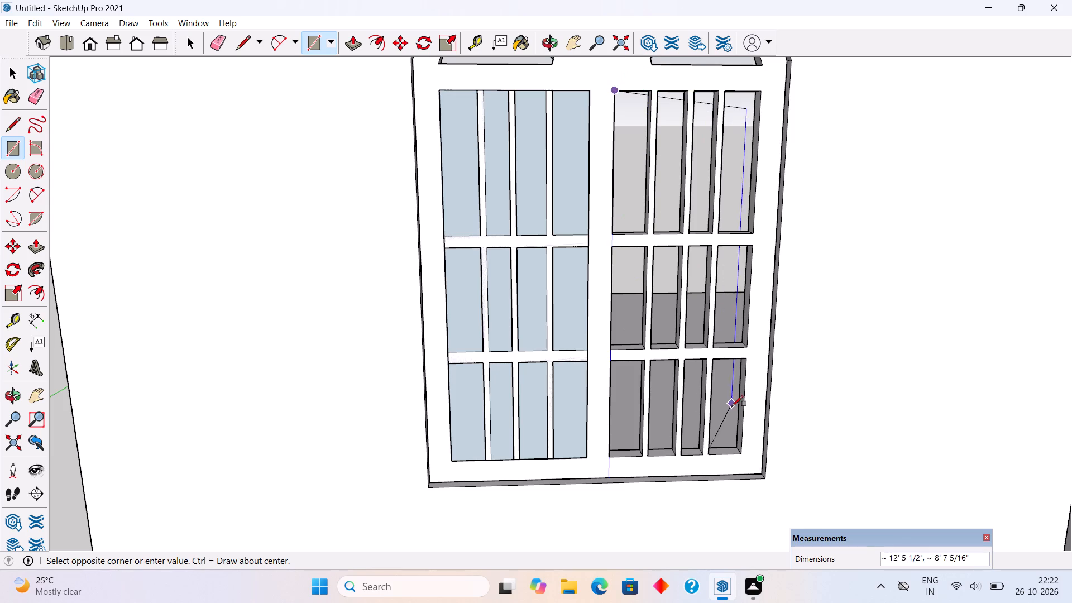
{"action": "left_click", "coordinate": [741, 452]}
{"action": "key", "text": "space"}
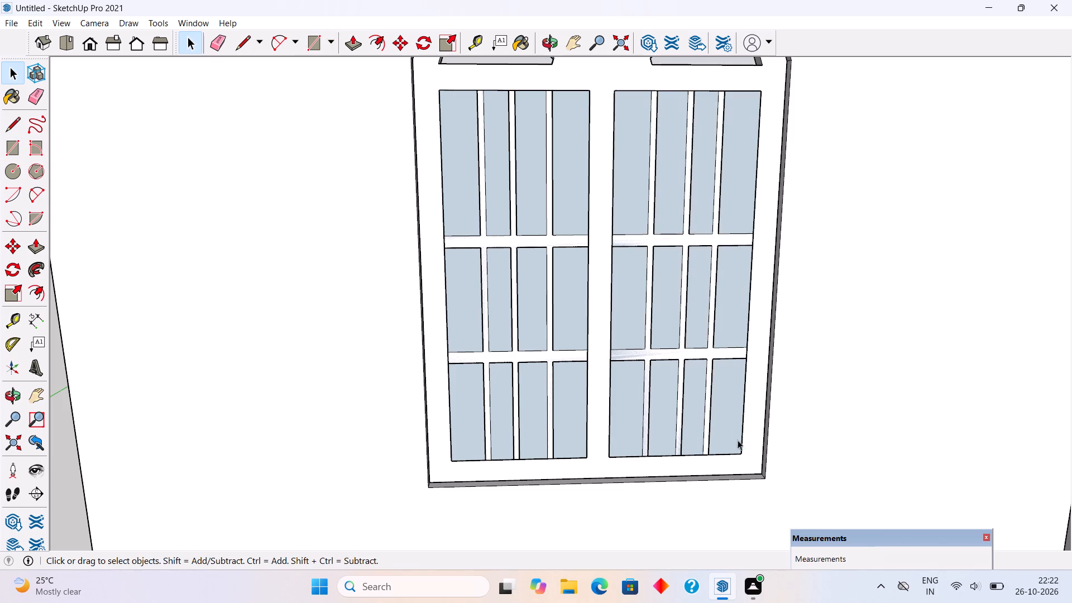
Make the right and left glass rectangles into two separate groups.
{"action": "triple_click", "coordinate": [735, 410]}
{"action": "right_click", "coordinate": [735, 409]}
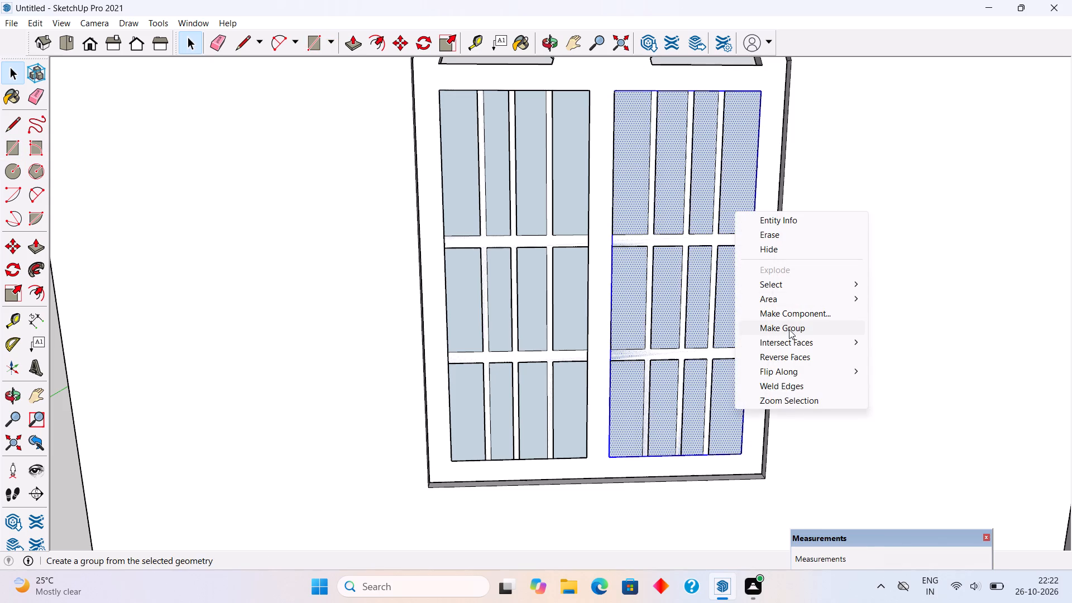
{"action": "left_click", "coordinate": [789, 329]}
{"action": "triple_click", "coordinate": [578, 313]}
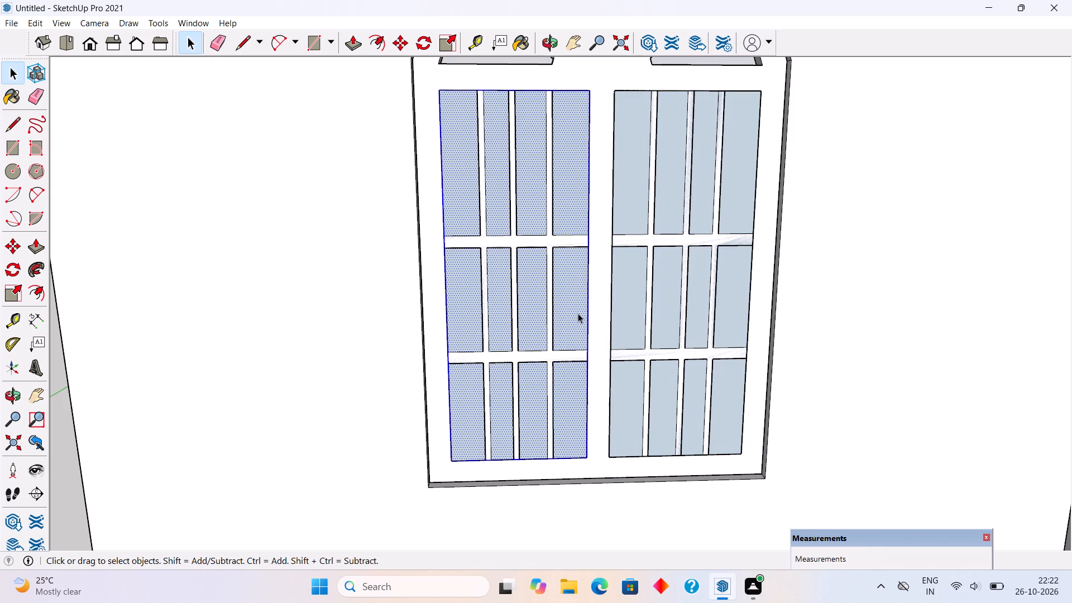
{"action": "right_click", "coordinate": [578, 313]}
{"action": "left_click", "coordinate": [634, 426]}
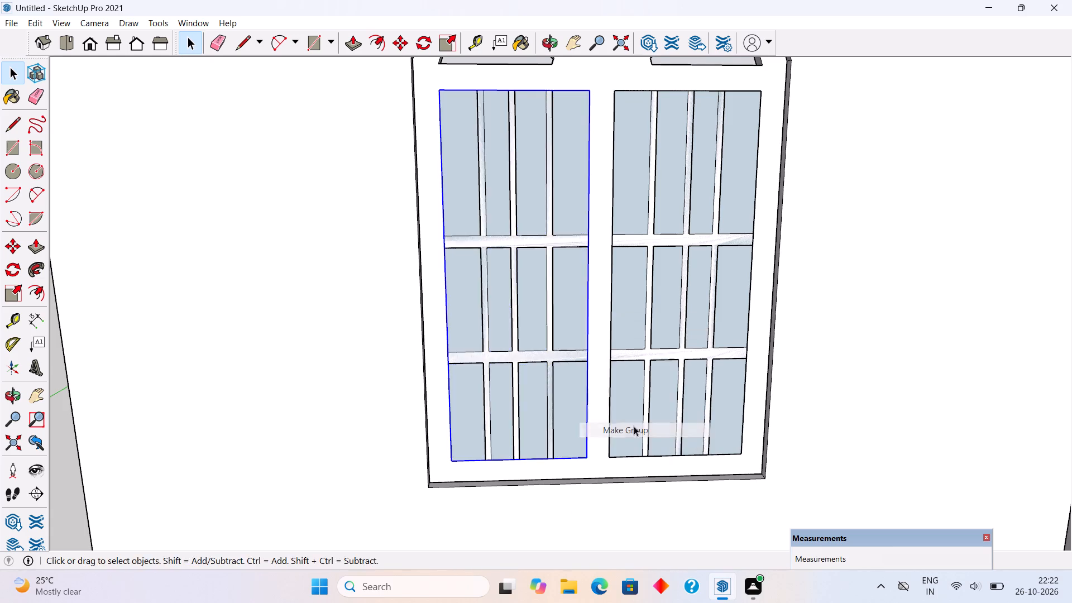
Move the left glass group 1.5" inward from the front of the window frame.
{"action": "middle_click_drag", "start_coordinate": [577, 413], "coordinate": [812, 453]}
{"action": "scroll", "coordinate": [578, 468], "scroll_direction": "up", "scroll_amount": 5}
{"action": "left_click", "coordinate": [564, 389]}
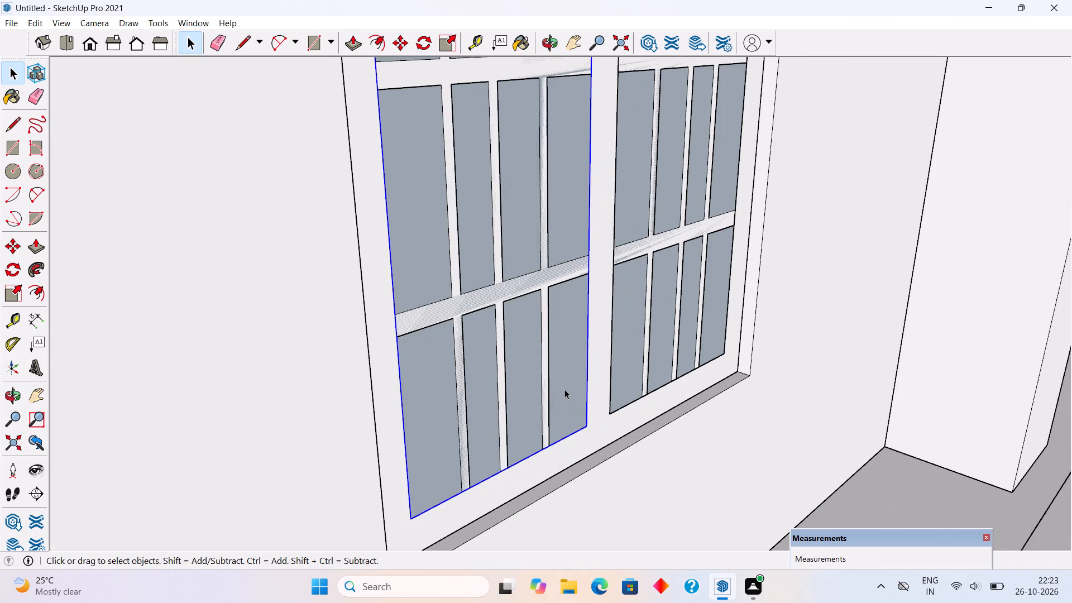
{"action": "scroll", "coordinate": [588, 443], "scroll_direction": "up", "scroll_amount": 6}
{"action": "key", "text": "m"}
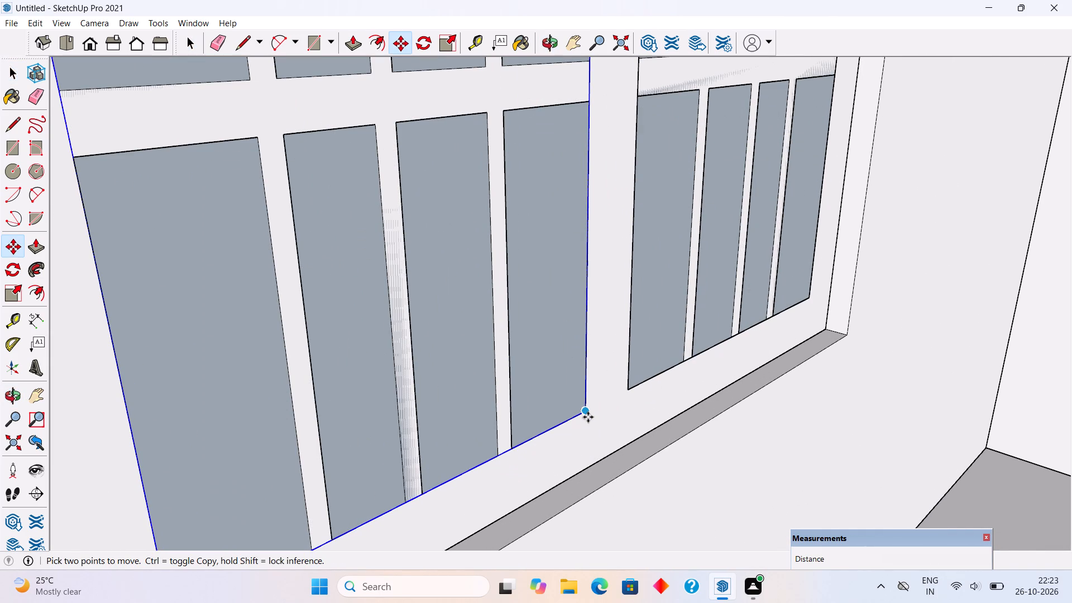
{"action": "left_click", "coordinate": [588, 417]}
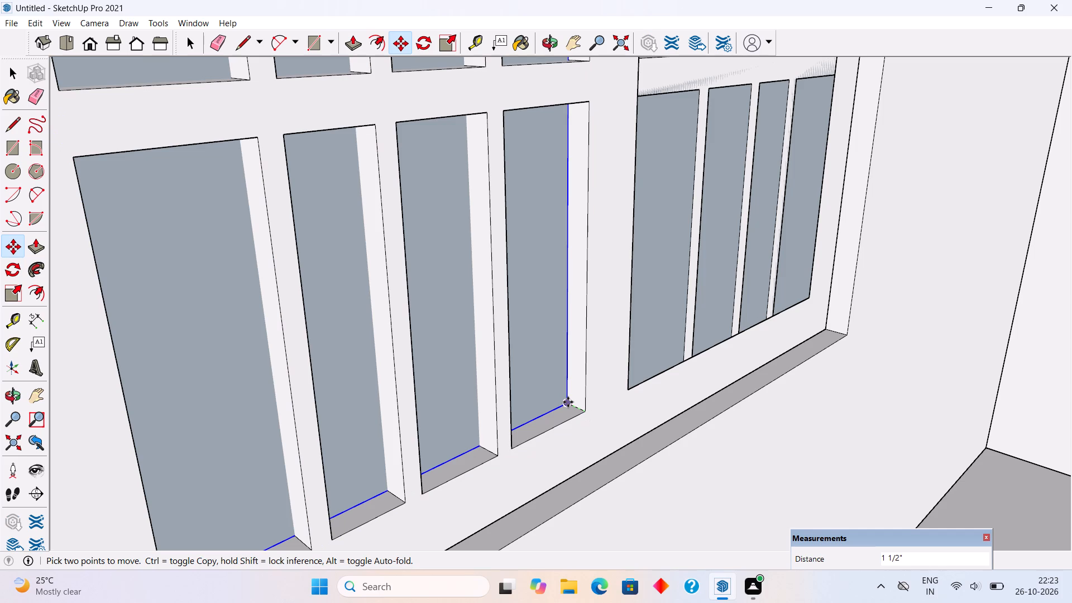
{"action": "type", "text": "1.5"}
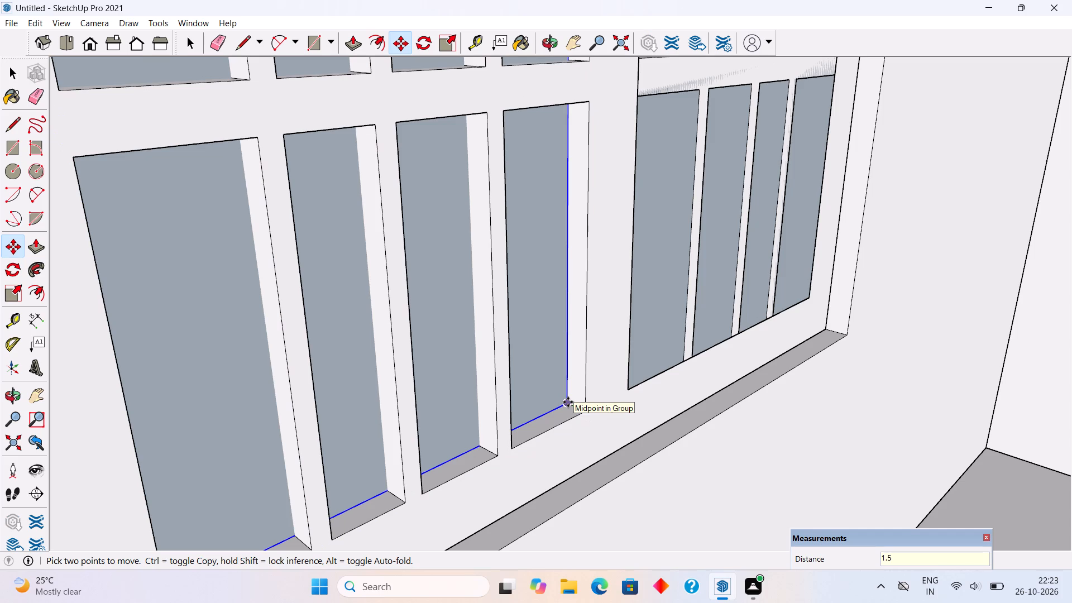
{"action": "key", "text": "shift+quotedbl"}
{"action": "key", "text": "Return"}
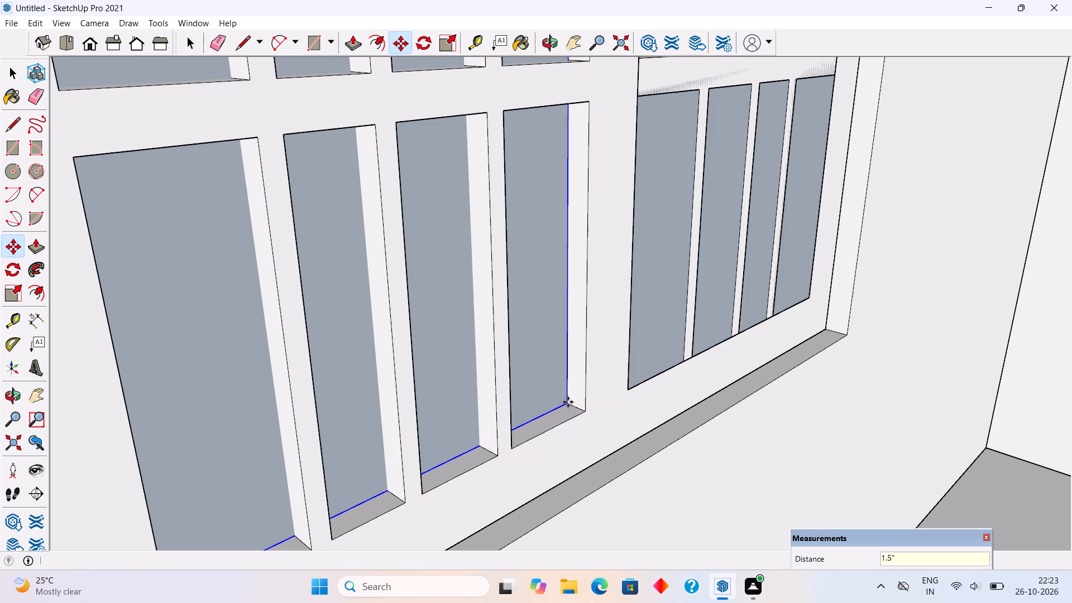
{"action": "key", "text": "space"}
Move the right glass group 1.5" inward from the front of the window frame.
{"action": "left_click", "coordinate": [654, 327]}
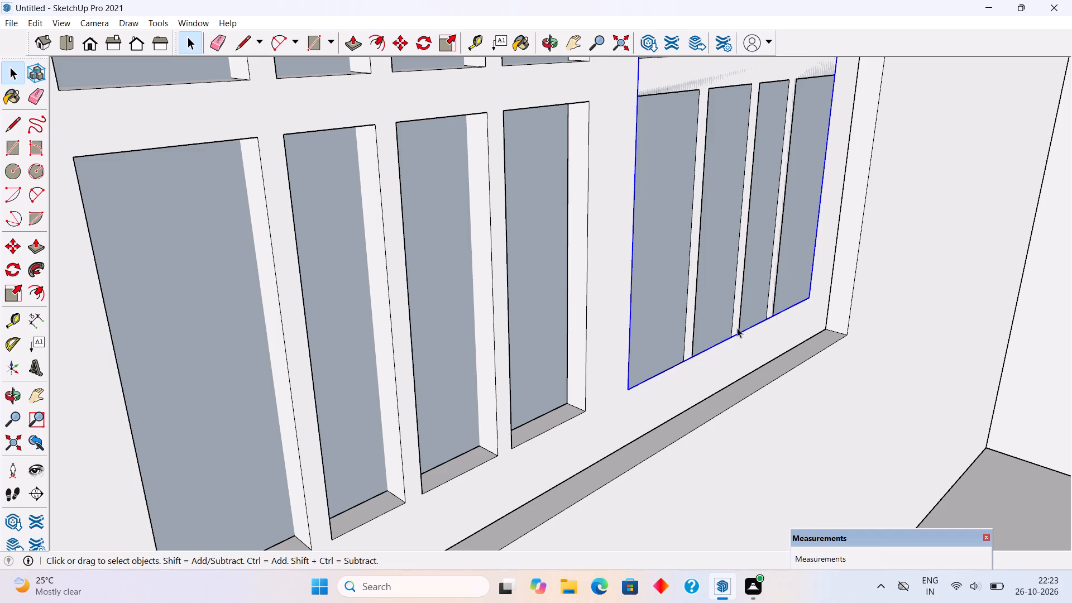
{"action": "key", "text": "m"}
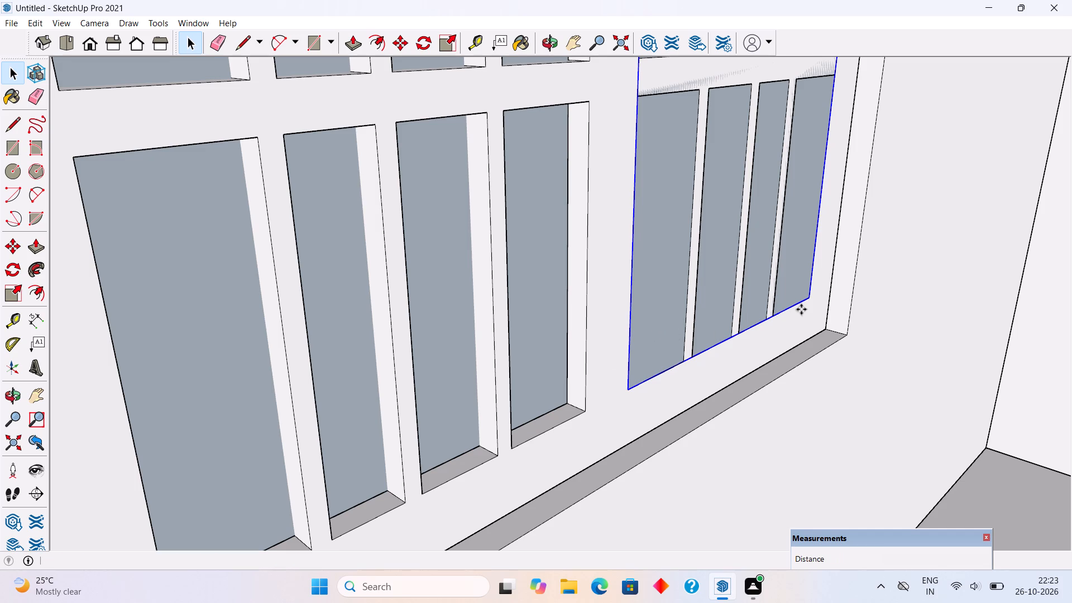
{"action": "scroll", "coordinate": [808, 300], "scroll_direction": "up", "scroll_amount": 4}
{"action": "left_click", "coordinate": [809, 295]}
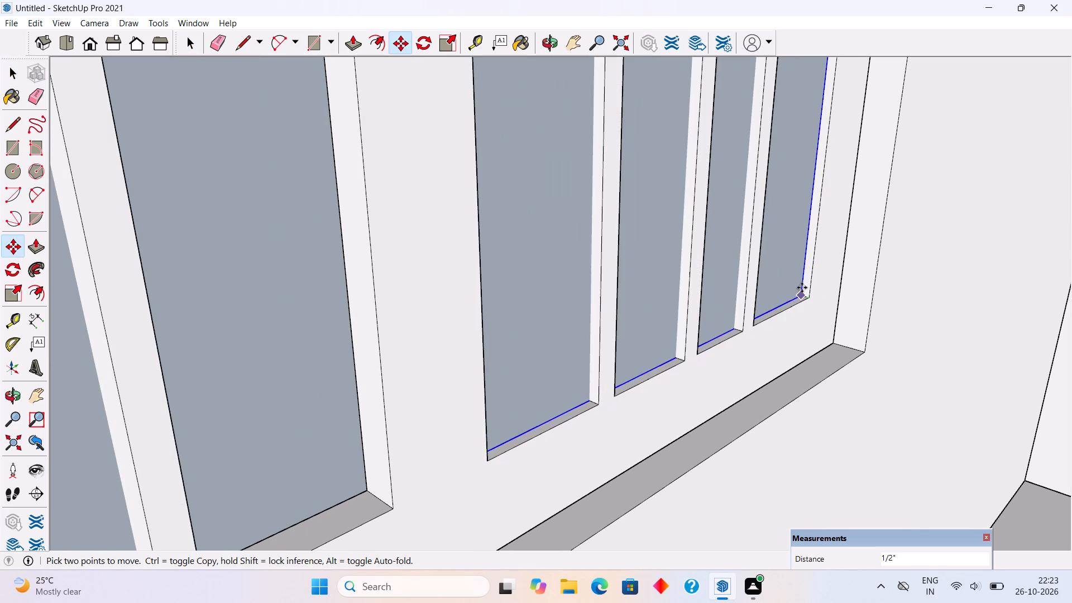
{"action": "type", "text": "1.5"}
{"action": "key", "text": "shift+quotedbl"}
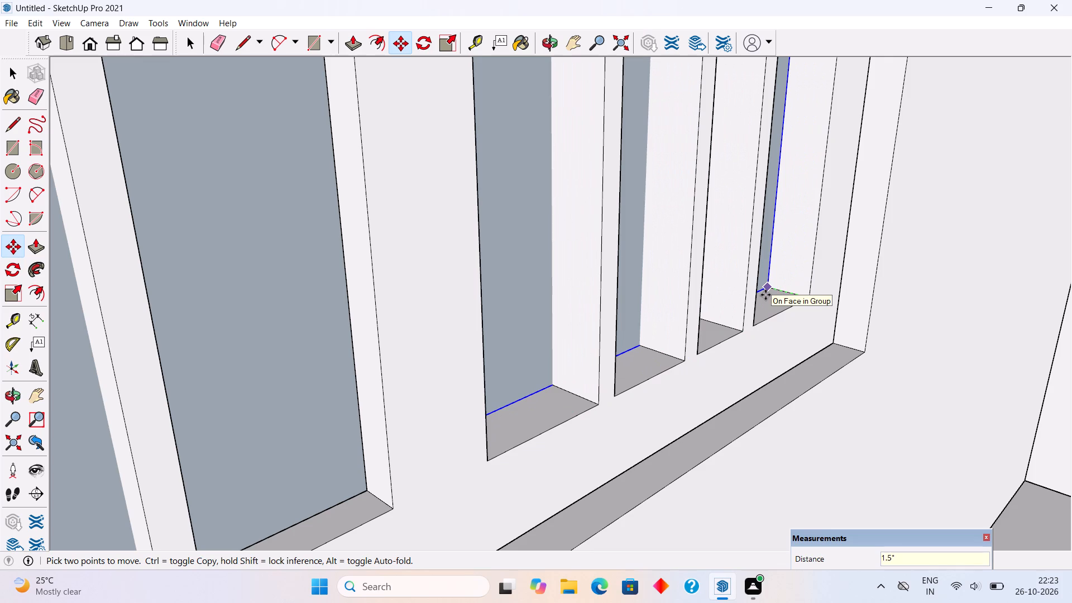
{"action": "key", "text": "Return"}
{"action": "key", "text": "space"}
Draw the straight edges of a glass outline around the leftmost fan opening in the arch, with a 1' 6" bottom edge.
{"action": "scroll", "coordinate": [773, 332], "scroll_direction": "down", "scroll_amount": 10}
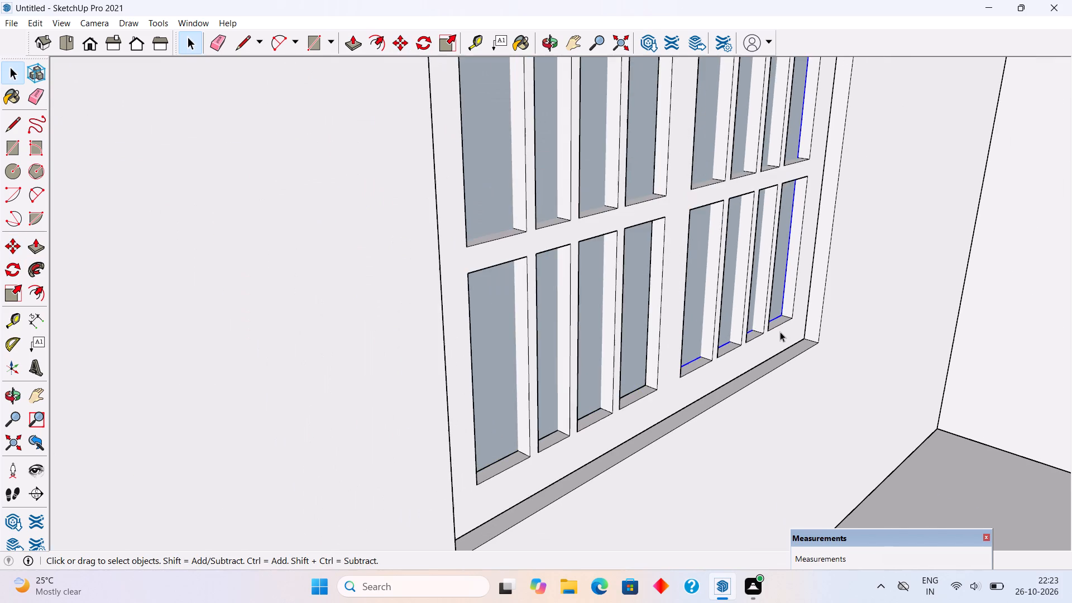
{"action": "scroll", "coordinate": [780, 332], "scroll_direction": "down", "scroll_amount": 14}
{"action": "middle_click_drag", "start_coordinate": [775, 329], "coordinate": [630, 295]}
{"action": "scroll", "coordinate": [612, 300], "scroll_direction": "down", "scroll_amount": 3}
{"action": "middle_click_drag", "start_coordinate": [600, 305], "coordinate": [525, 303]}
{"action": "left_click", "coordinate": [349, 232]}
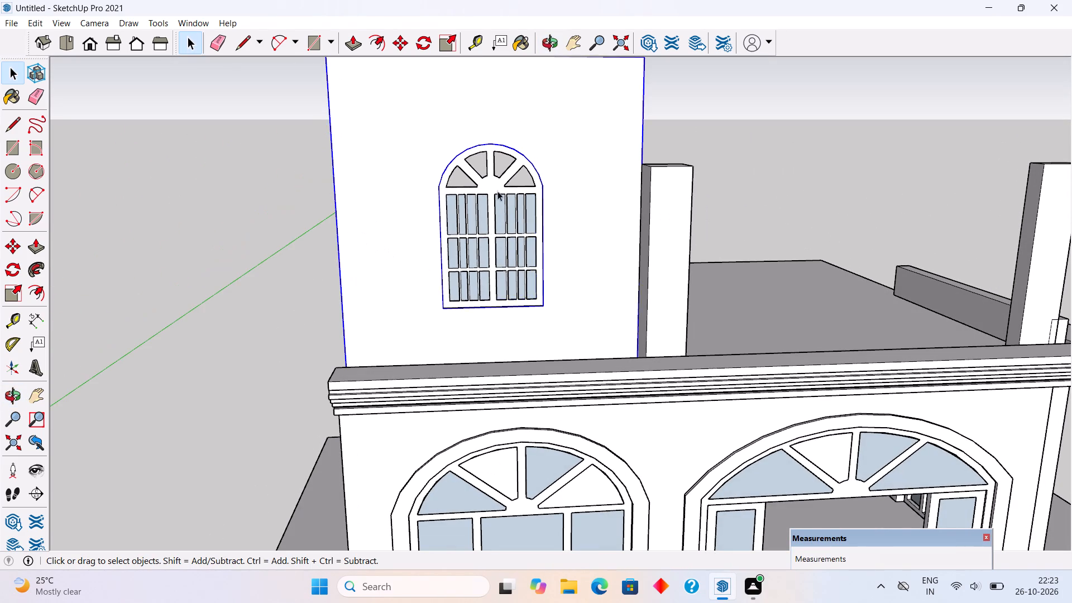
{"action": "scroll", "coordinate": [499, 188], "scroll_direction": "up", "scroll_amount": 2}
{"action": "left_click", "coordinate": [274, 222]}
{"action": "scroll", "coordinate": [547, 142], "scroll_direction": "up", "scroll_amount": 5}
{"action": "scroll", "coordinate": [553, 194], "scroll_direction": "up", "scroll_amount": 2}
{"action": "middle_click_drag", "start_coordinate": [549, 186], "coordinate": [554, 120]}
{"action": "scroll", "coordinate": [344, 96], "scroll_direction": "up", "scroll_amount": 5}
{"action": "scroll", "coordinate": [439, 187], "scroll_direction": "up", "scroll_amount": 3}
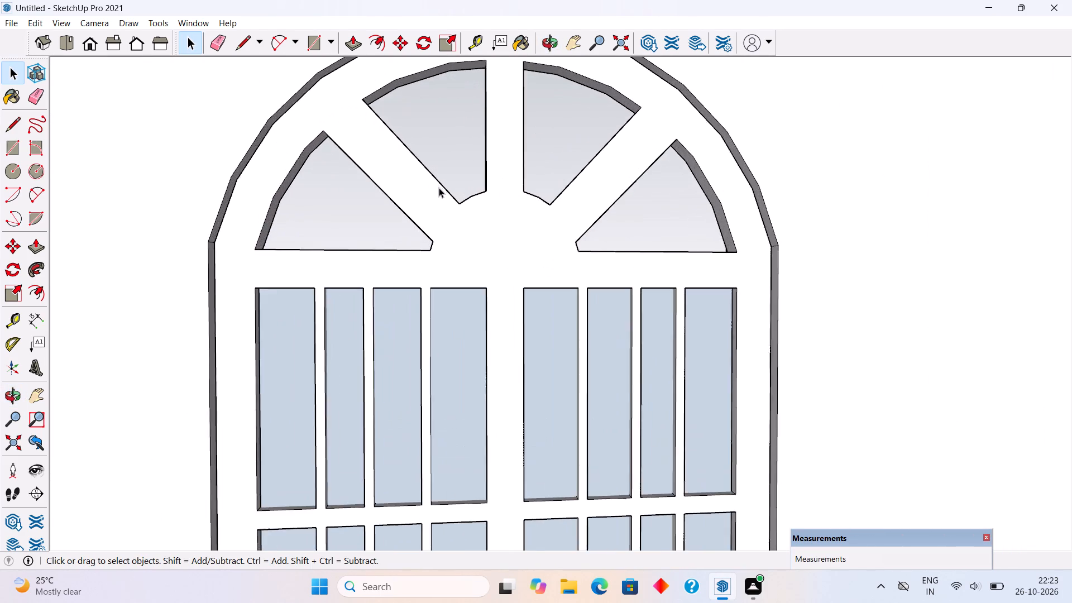
{"action": "middle_click_drag", "start_coordinate": [439, 188], "coordinate": [492, 190]}
{"action": "key", "text": "l"}
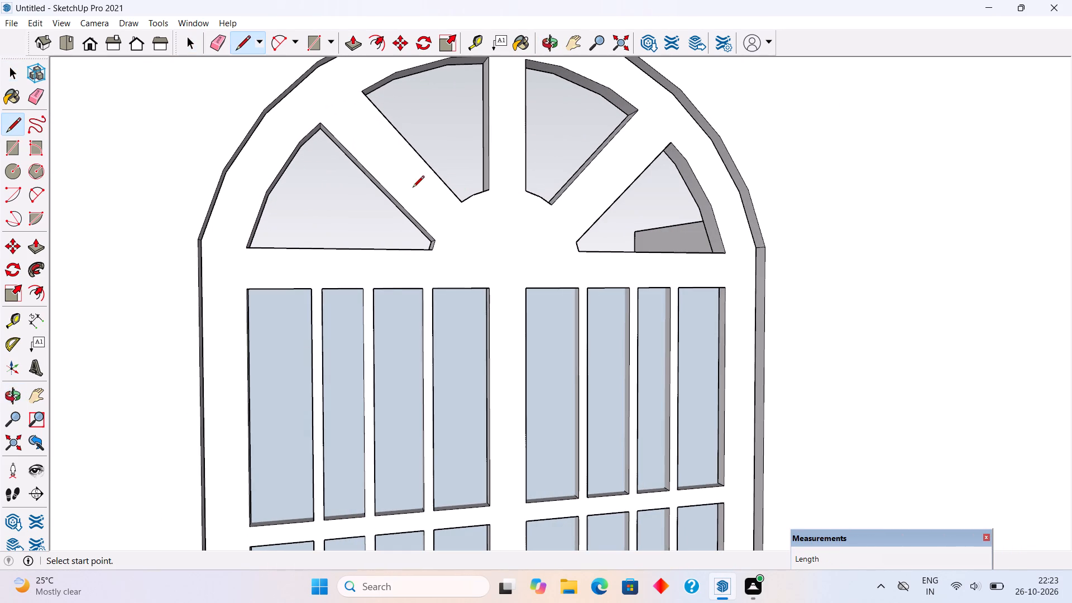
{"action": "left_click", "coordinate": [327, 125]}
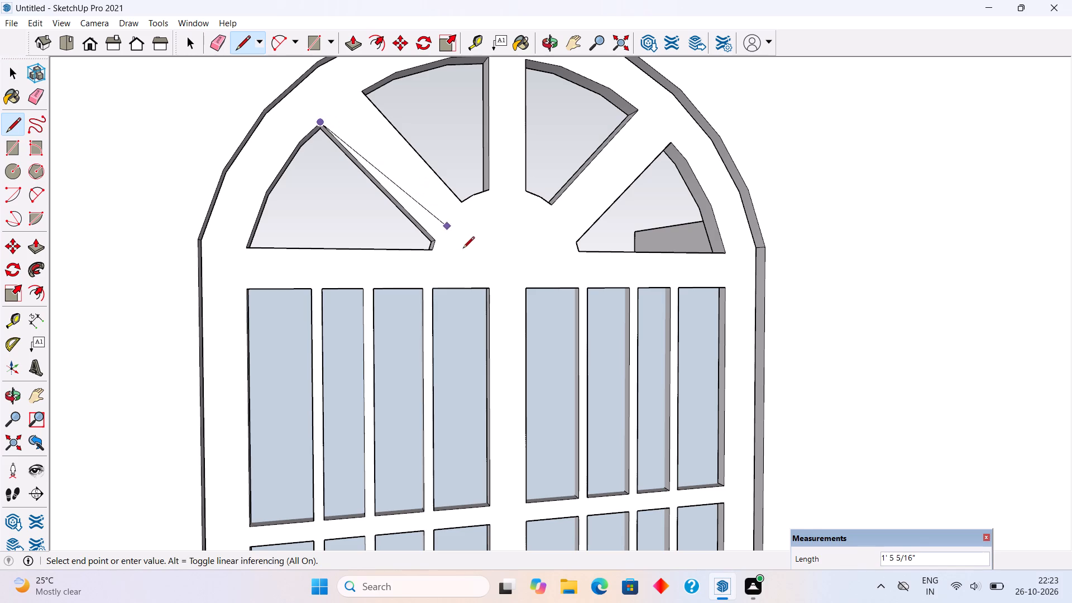
{"action": "scroll", "coordinate": [442, 243], "scroll_direction": "up", "scroll_amount": 4}
{"action": "left_click", "coordinate": [436, 237]}
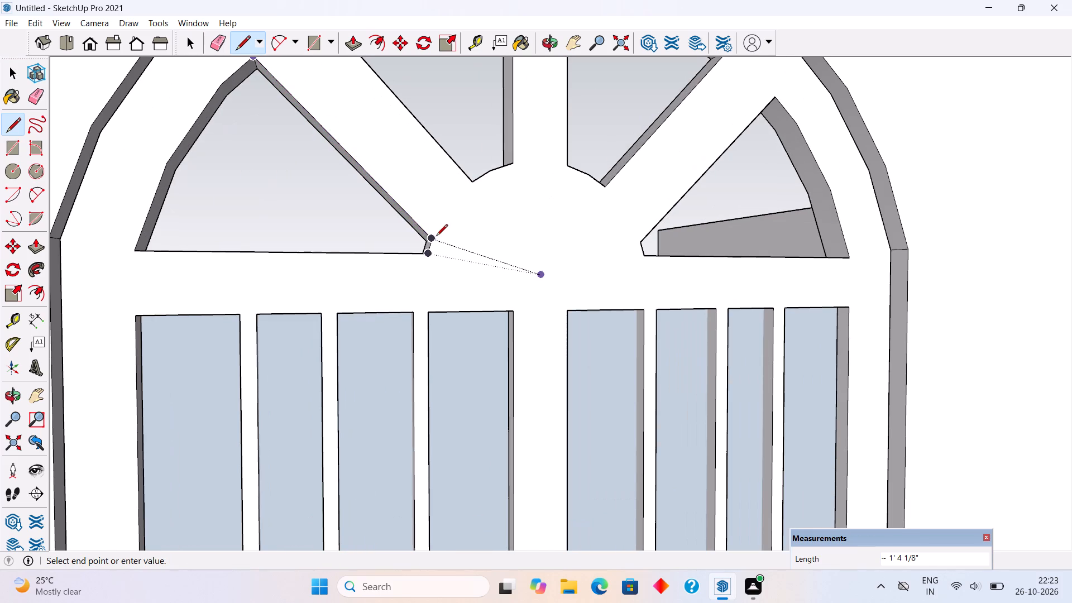
{"action": "scroll", "coordinate": [427, 255], "scroll_direction": "up", "scroll_amount": 5}
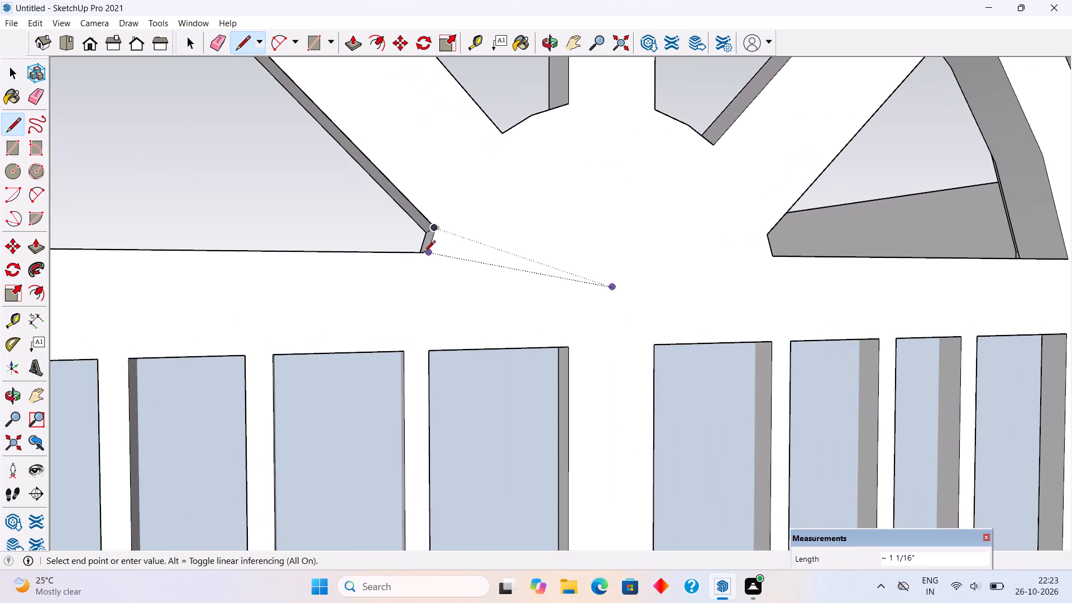
{"action": "left_click", "coordinate": [424, 253]}
{"action": "scroll", "coordinate": [383, 250], "scroll_direction": "down", "scroll_amount": 7}
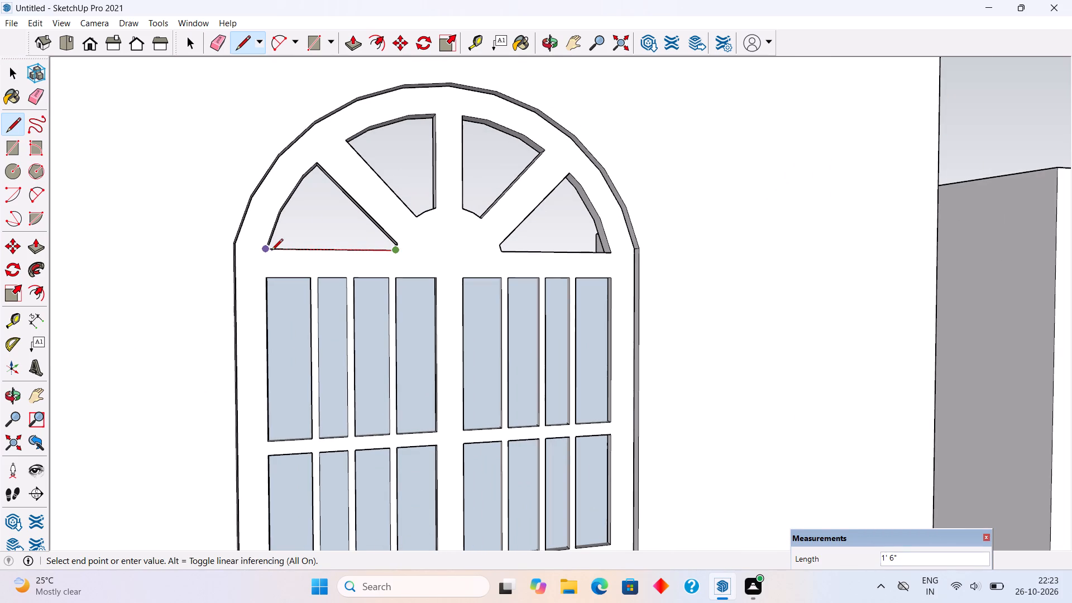
{"action": "left_click", "coordinate": [271, 251]}
Close the leftmost fan pane's glass outline with a two-point arc along its curved edge, bulging about 7/8".
{"action": "key", "text": "a"}
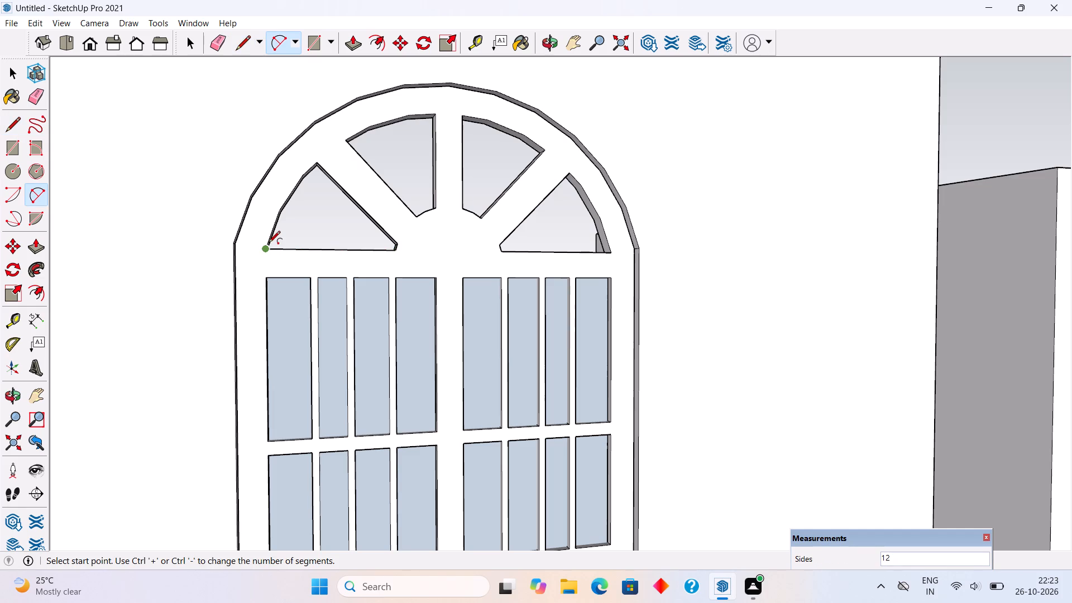
{"action": "left_click", "coordinate": [267, 246]}
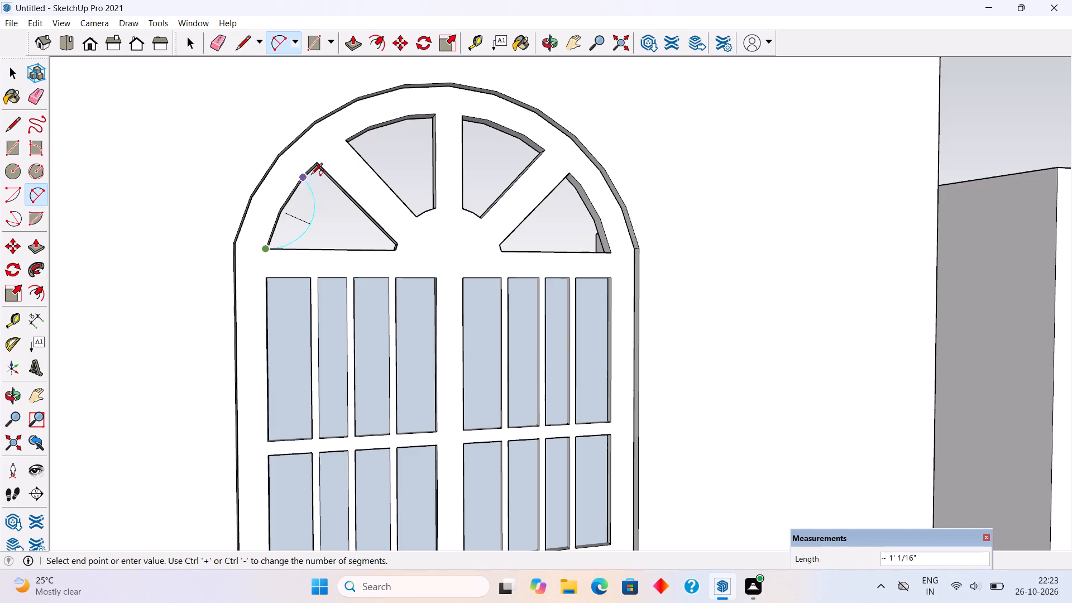
{"action": "left_click", "coordinate": [317, 169]}
{"action": "left_click", "coordinate": [293, 193]}
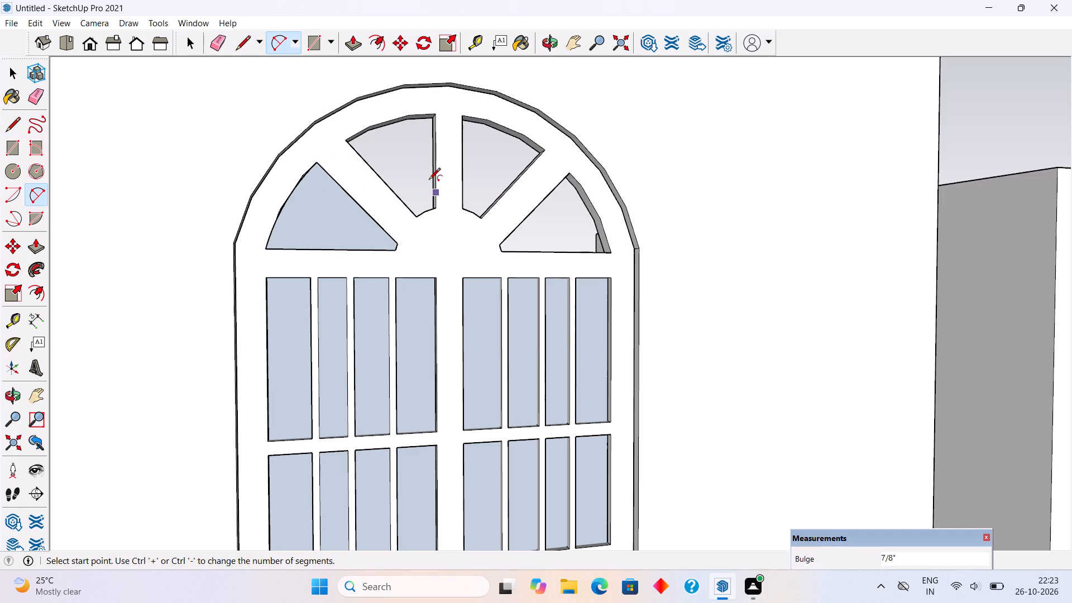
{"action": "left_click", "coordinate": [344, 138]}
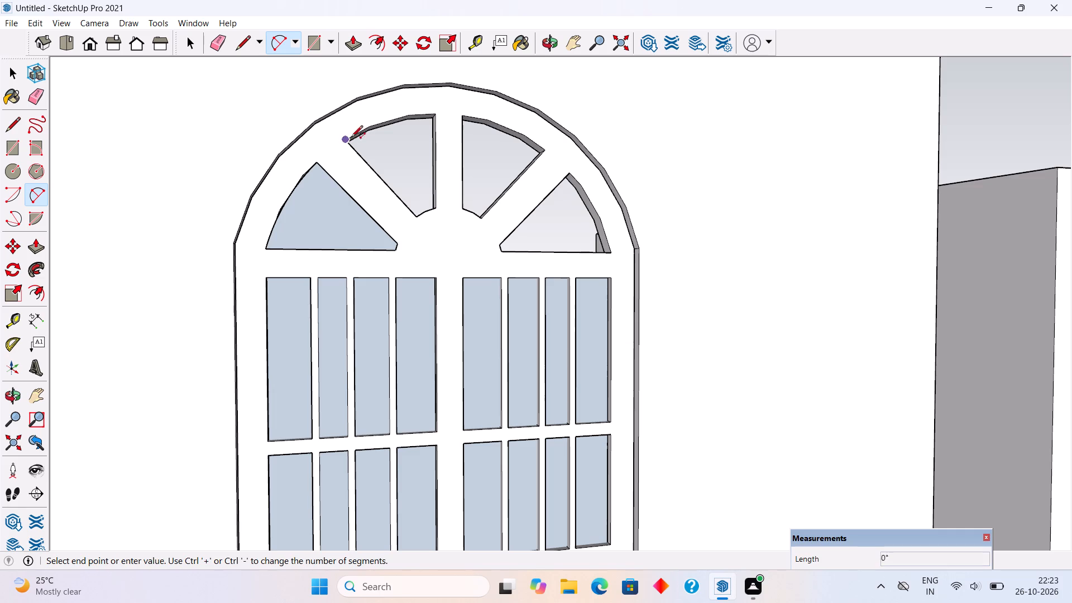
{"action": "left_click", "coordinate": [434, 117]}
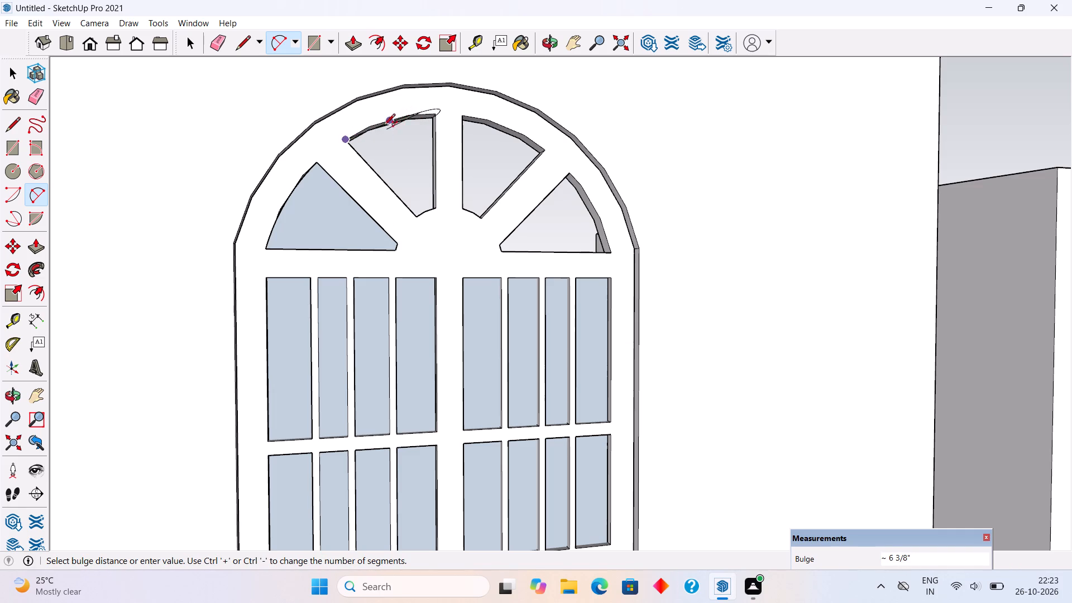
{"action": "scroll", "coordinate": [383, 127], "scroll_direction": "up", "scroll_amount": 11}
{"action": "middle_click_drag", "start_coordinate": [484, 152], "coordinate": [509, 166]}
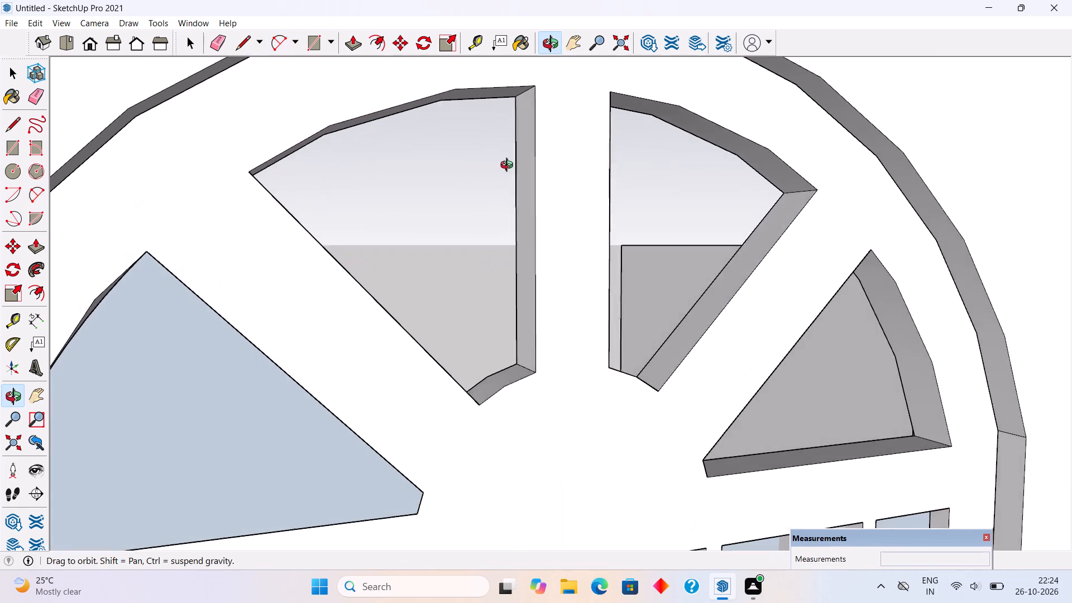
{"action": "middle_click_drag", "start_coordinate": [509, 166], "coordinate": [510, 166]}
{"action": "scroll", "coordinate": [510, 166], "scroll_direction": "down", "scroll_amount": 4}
Draw a two-point arc with about 7/8" bulge along the curved top of the fan opening just left of the central bar.
{"action": "key", "text": "a"}
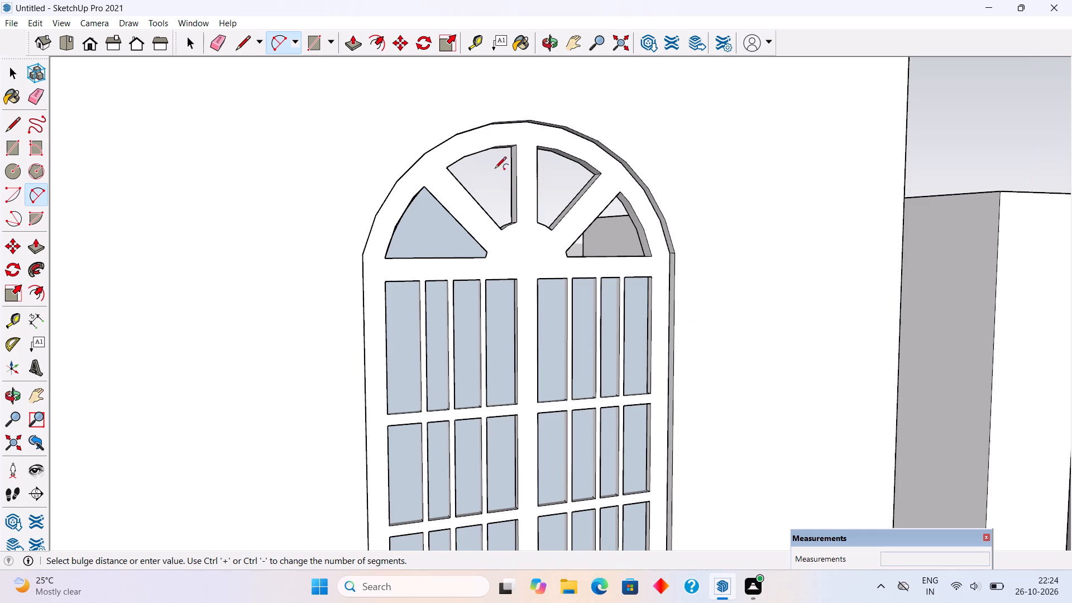
{"action": "scroll", "coordinate": [521, 138], "scroll_direction": "up", "scroll_amount": 9}
{"action": "left_click", "coordinate": [513, 150]}
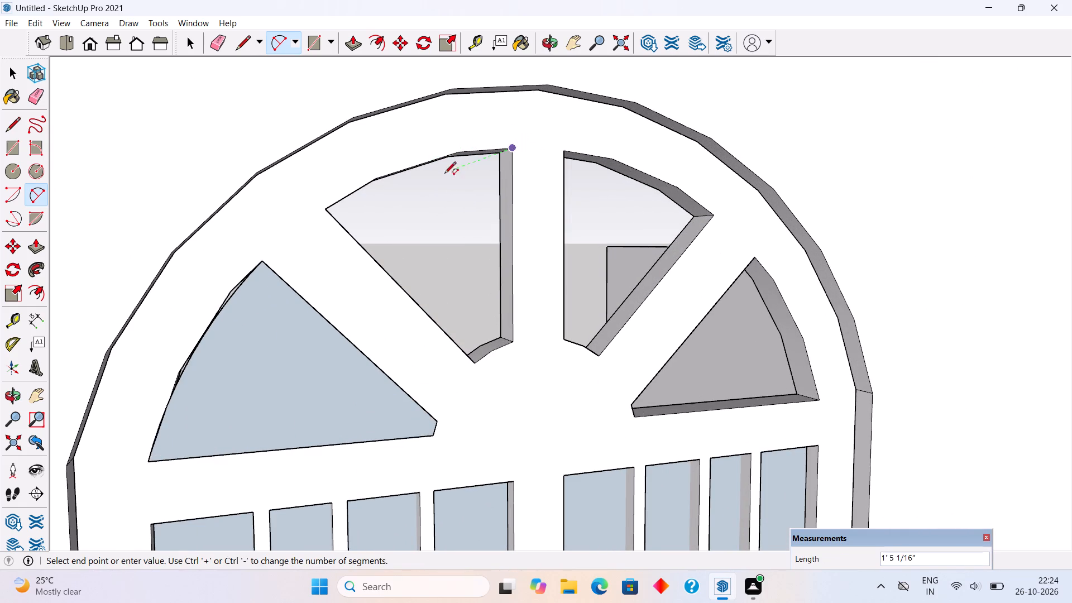
{"action": "left_click", "coordinate": [331, 210]}
{"action": "left_click", "coordinate": [403, 169]}
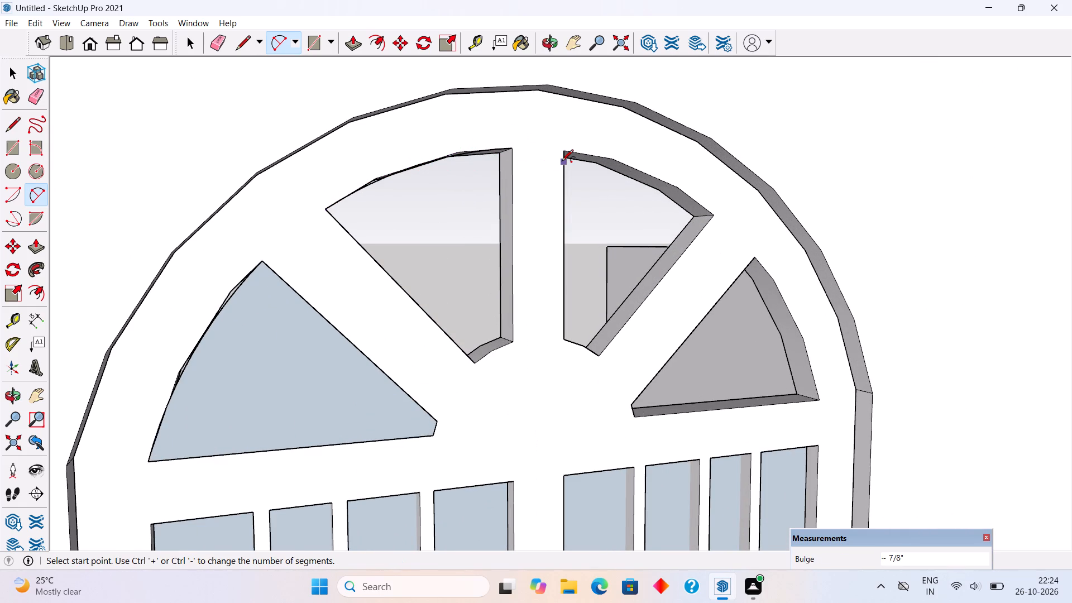
Close that pane's glass outline with lines down the central bar, across the short hub edges and about 1' 2 13/16" up the diagonal.
{"action": "key", "text": "l"}
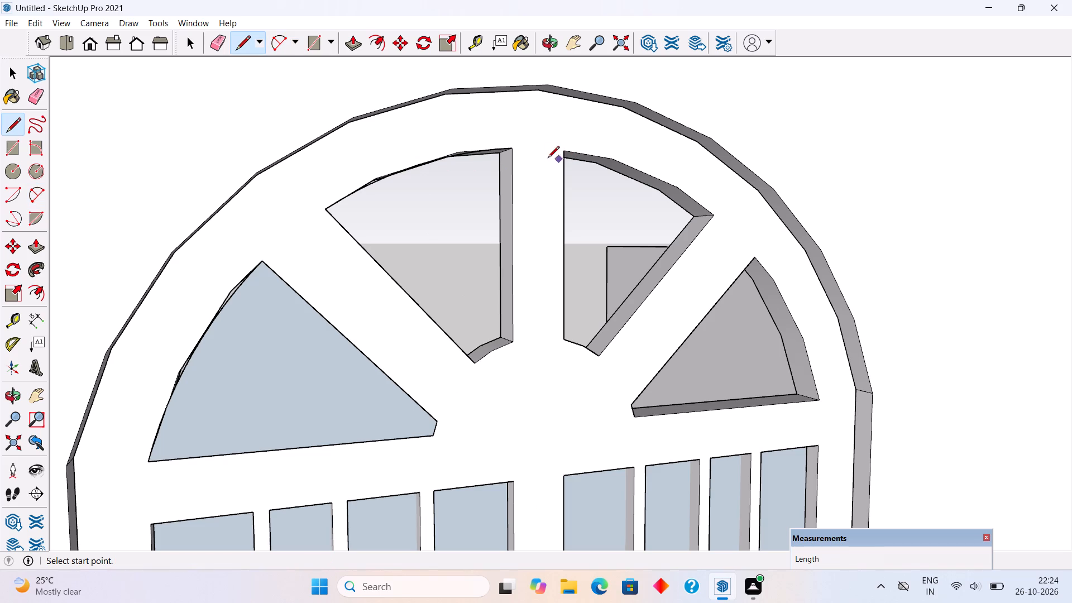
{"action": "left_click", "coordinate": [507, 152]}
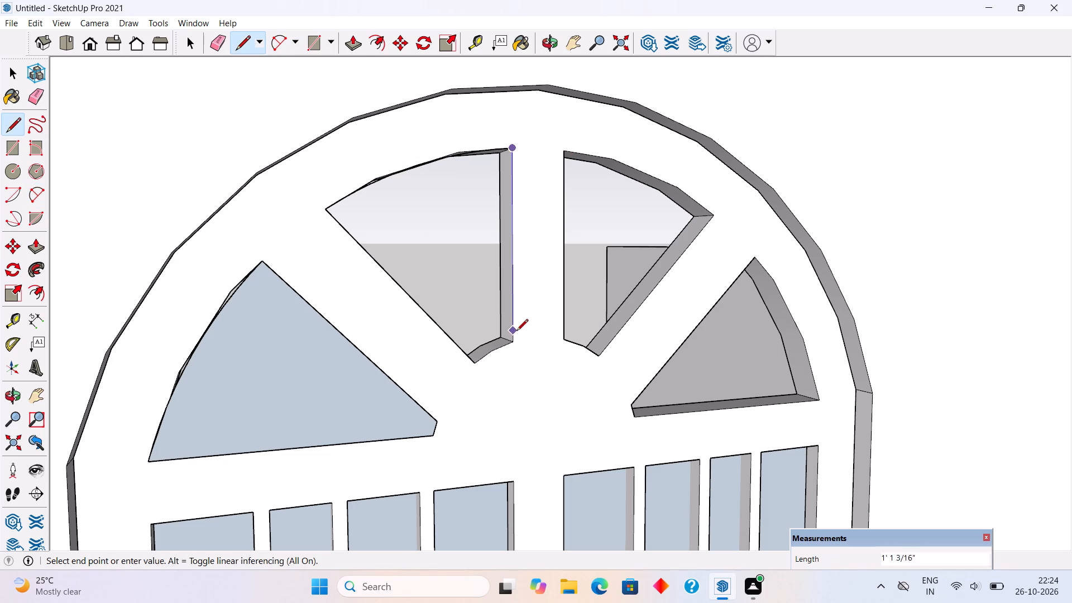
{"action": "left_click", "coordinate": [515, 338]}
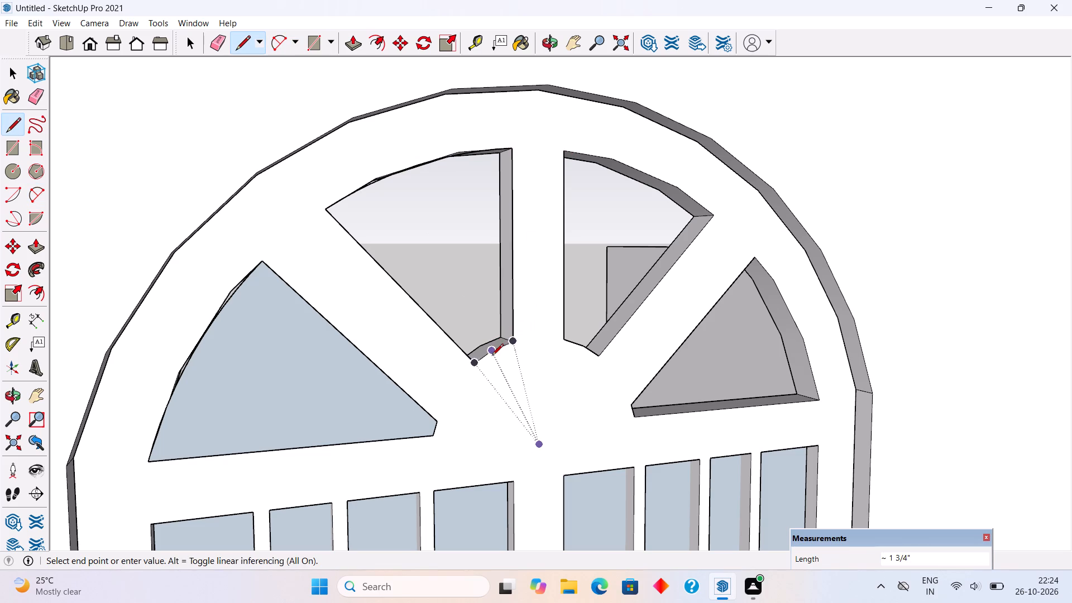
{"action": "scroll", "coordinate": [492, 355], "scroll_direction": "up", "scroll_amount": 6}
{"action": "left_click", "coordinate": [491, 348]}
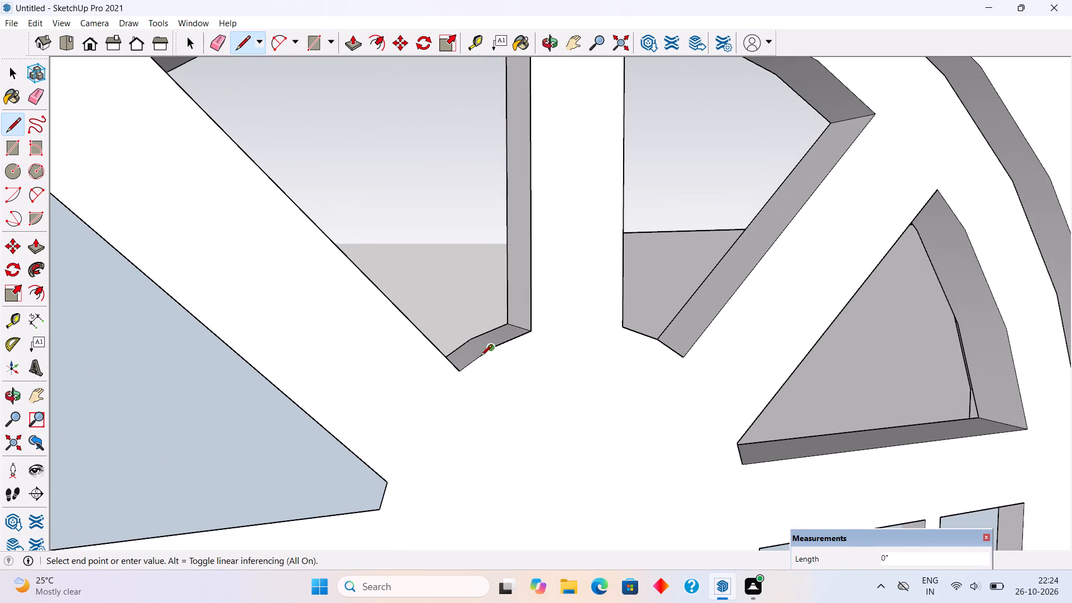
{"action": "left_click", "coordinate": [457, 367]}
{"action": "scroll", "coordinate": [415, 304], "scroll_direction": "down", "scroll_amount": 5}
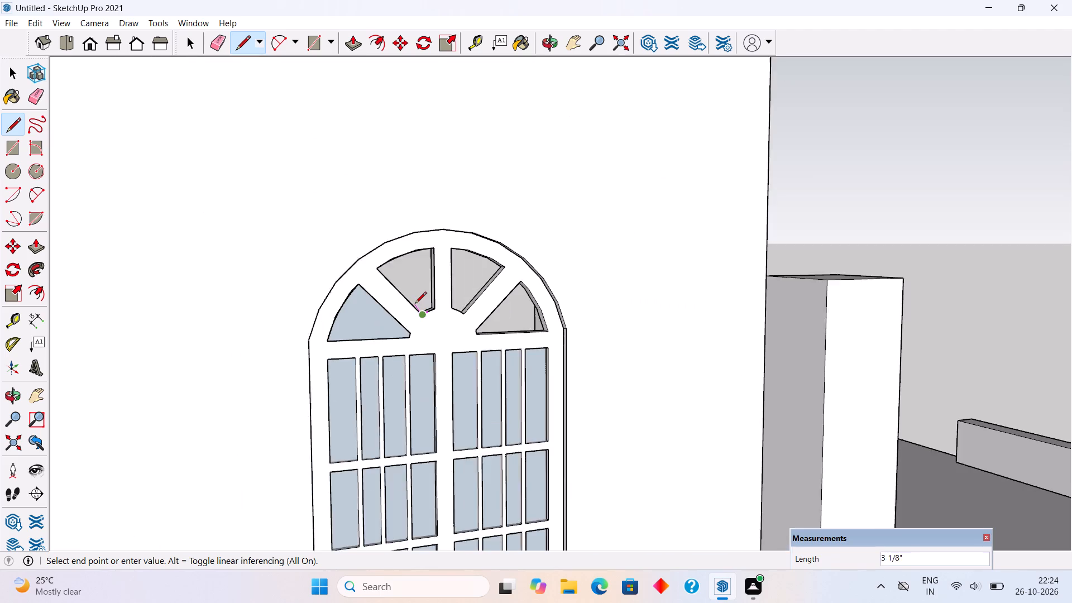
{"action": "scroll", "coordinate": [415, 304], "scroll_direction": "down", "scroll_amount": 1}
{"action": "left_click", "coordinate": [386, 277]}
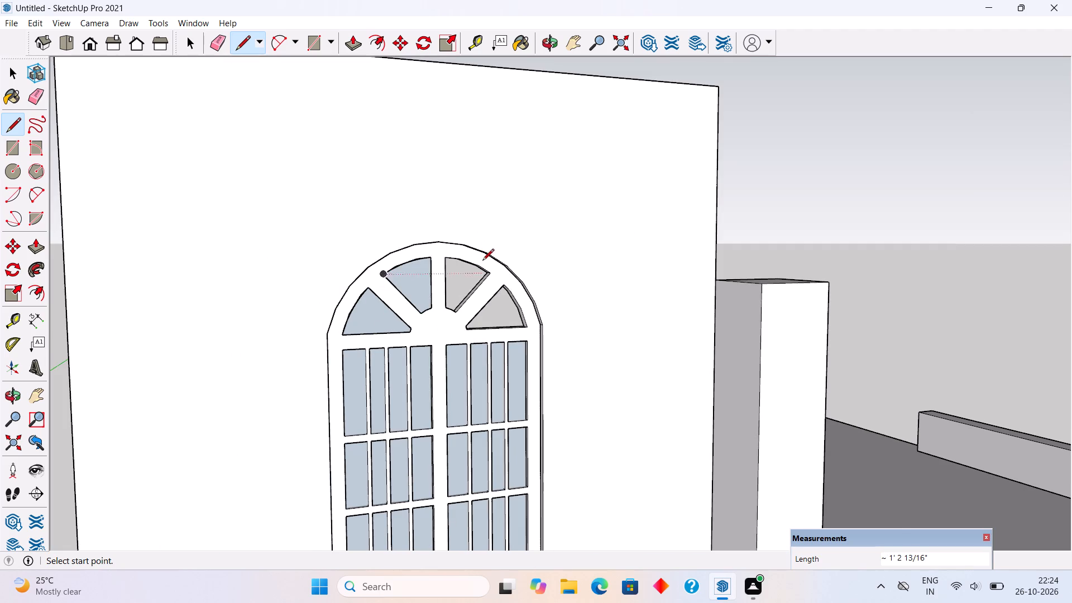
Draw the straight glass edges of the fan opening just right of the central bar: about 1' 2 13/16" diagonal, hub edges and 1' 2" vertical.
{"action": "scroll", "coordinate": [482, 266], "scroll_direction": "up", "scroll_amount": 8}
{"action": "scroll", "coordinate": [497, 277], "scroll_direction": "down", "scroll_amount": 4}
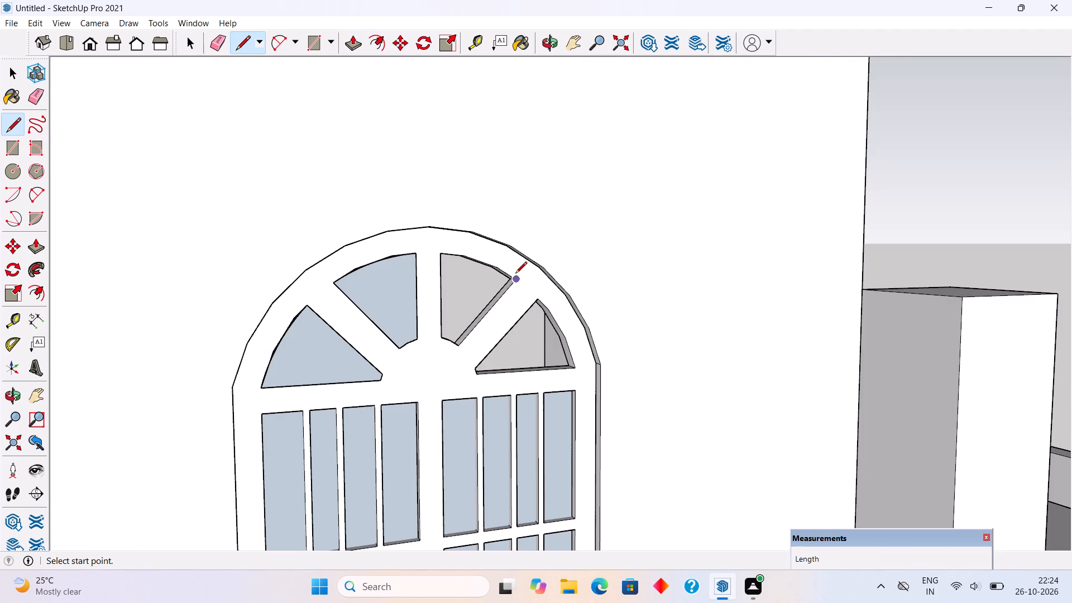
{"action": "left_click", "coordinate": [516, 278]}
{"action": "left_click", "coordinate": [463, 342]}
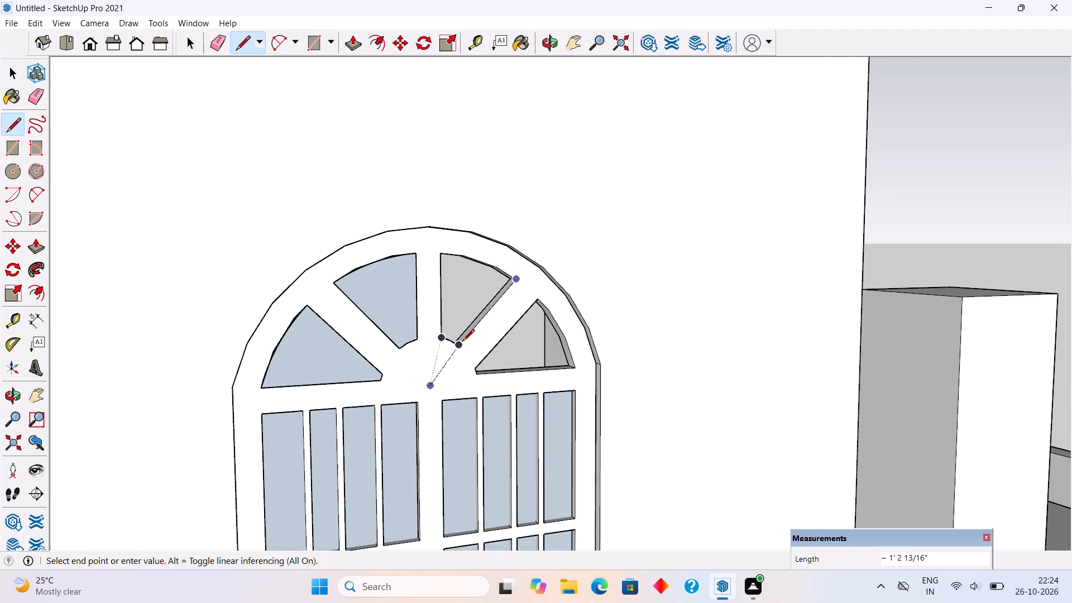
{"action": "scroll", "coordinate": [436, 343], "scroll_direction": "up", "scroll_amount": 7}
{"action": "scroll", "coordinate": [460, 336], "scroll_direction": "down", "scroll_amount": 4}
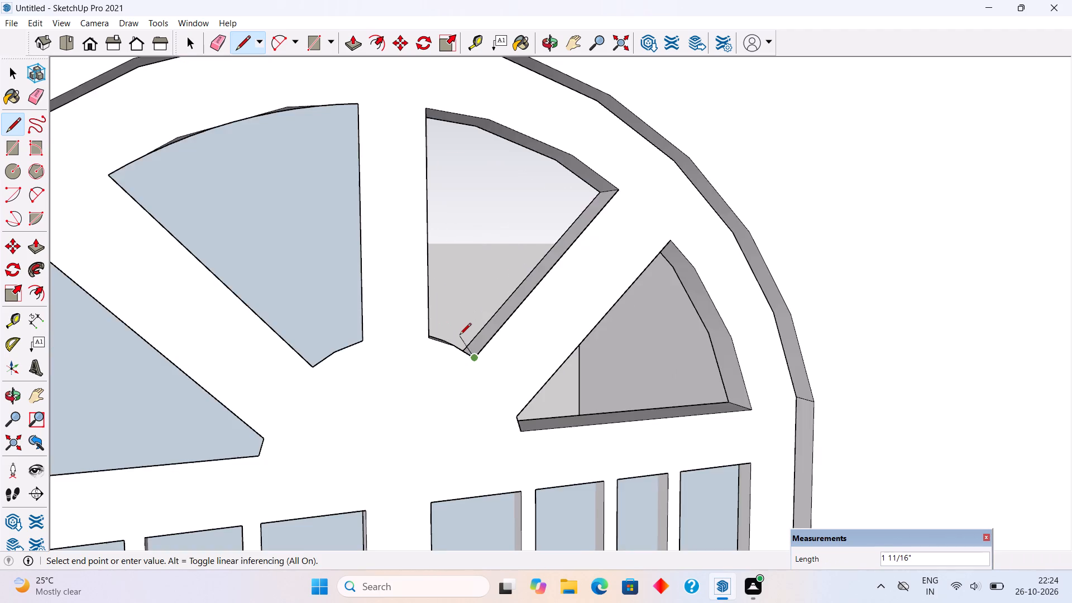
{"action": "scroll", "coordinate": [458, 347], "scroll_direction": "up", "scroll_amount": 4}
{"action": "left_click", "coordinate": [456, 334]}
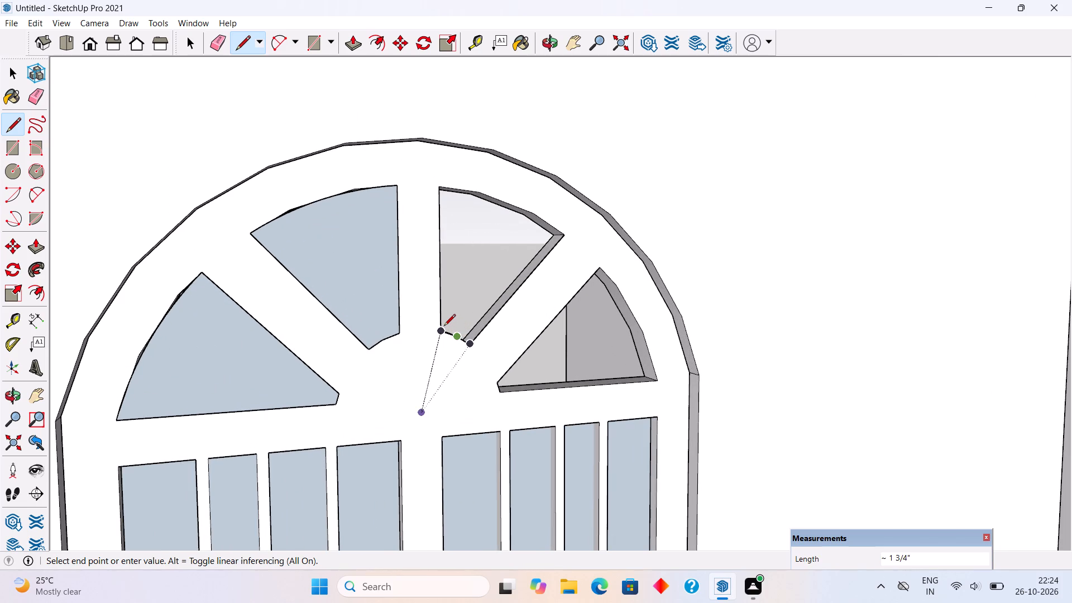
{"action": "left_click", "coordinate": [444, 327]}
{"action": "left_click", "coordinate": [439, 187]}
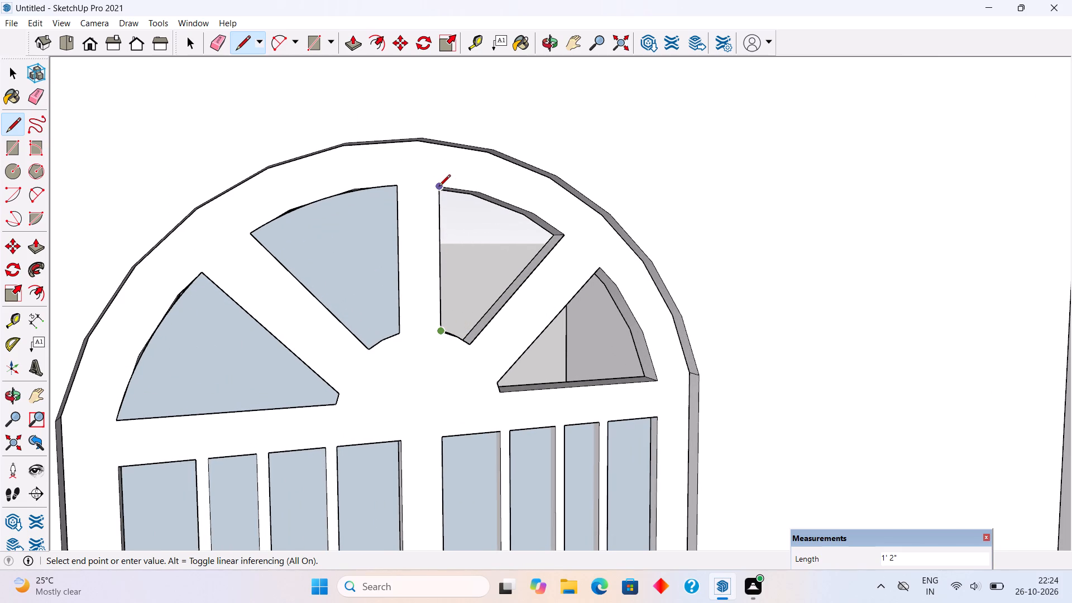
Close the glass outline right of the central bar with a two-point arc along the opening's curved top.
{"action": "key", "text": "a"}
{"action": "left_click", "coordinate": [439, 192]}
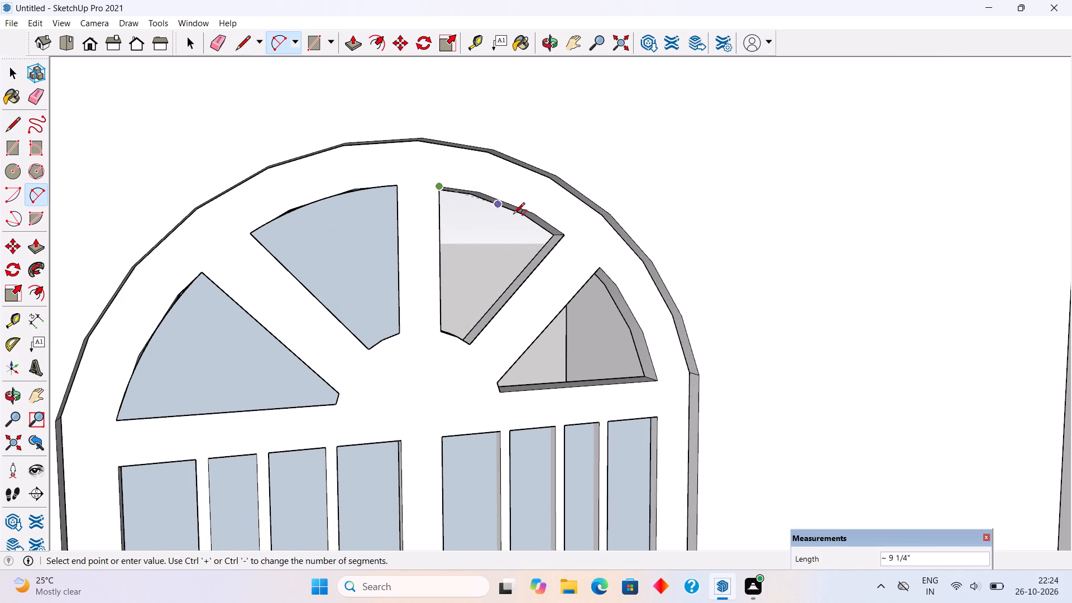
{"action": "left_click", "coordinate": [563, 238]}
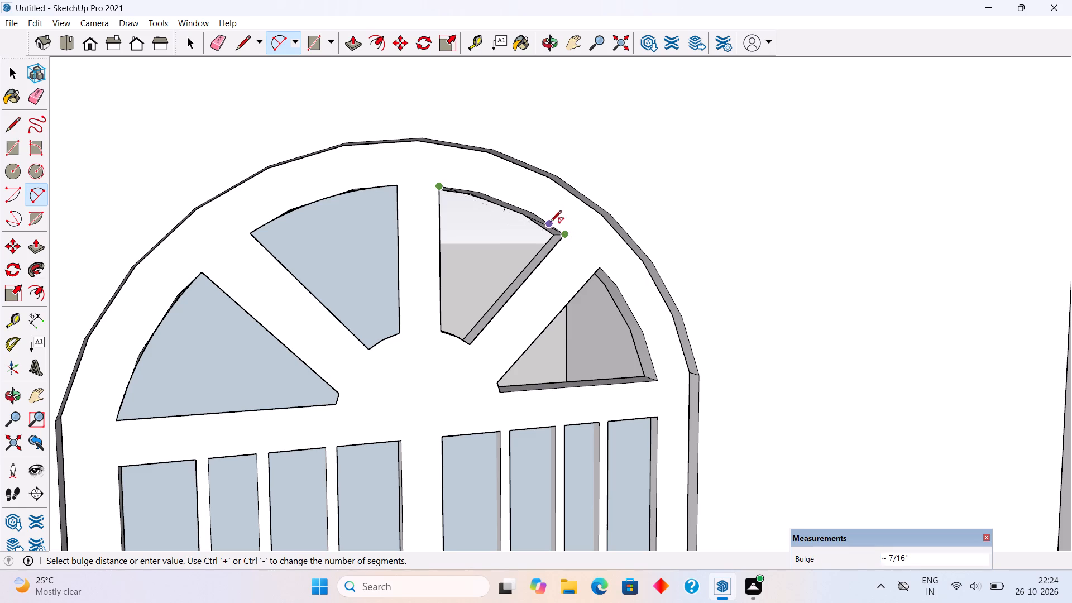
{"action": "left_click", "coordinate": [530, 212]}
{"action": "scroll", "coordinate": [443, 255], "scroll_direction": "down", "scroll_amount": 5}
{"action": "scroll", "coordinate": [564, 299], "scroll_direction": "up", "scroll_amount": 7}
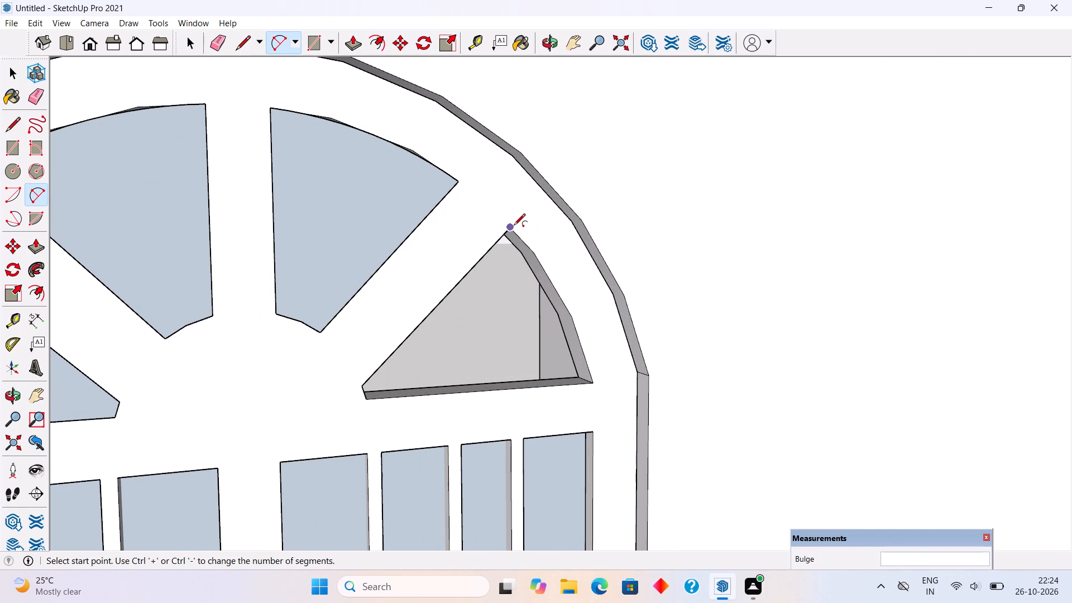
Outline the glass of the right-hand lower fan opening with a two-point arc of about 1" bulge, a 1' 6" base, hub edge and 1' 4 1/8" diagonal.
{"action": "left_click", "coordinate": [514, 226]}
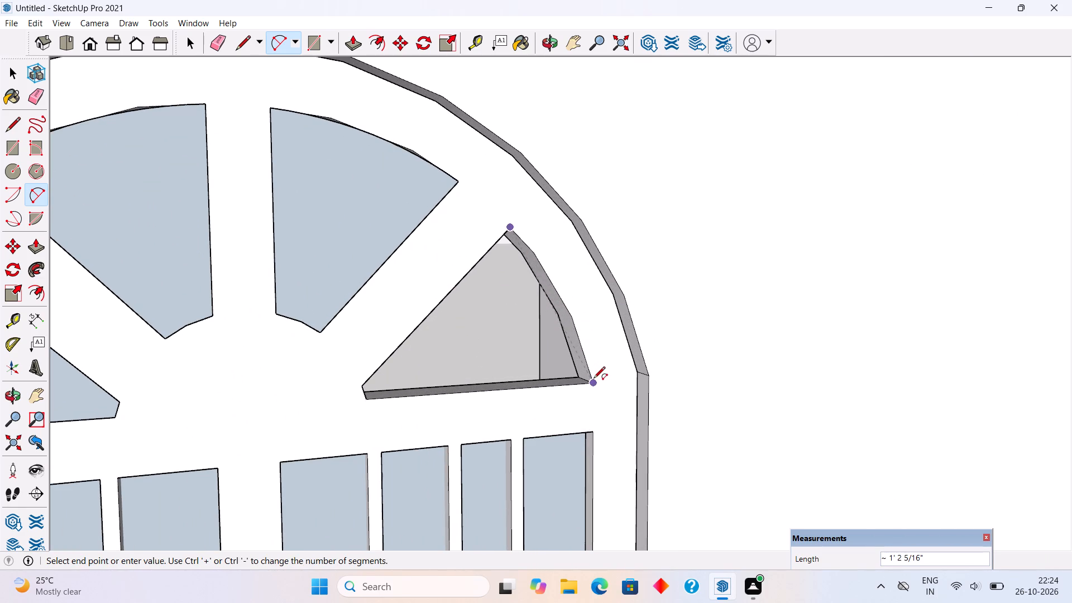
{"action": "left_click", "coordinate": [594, 380]}
{"action": "left_click", "coordinate": [573, 315]}
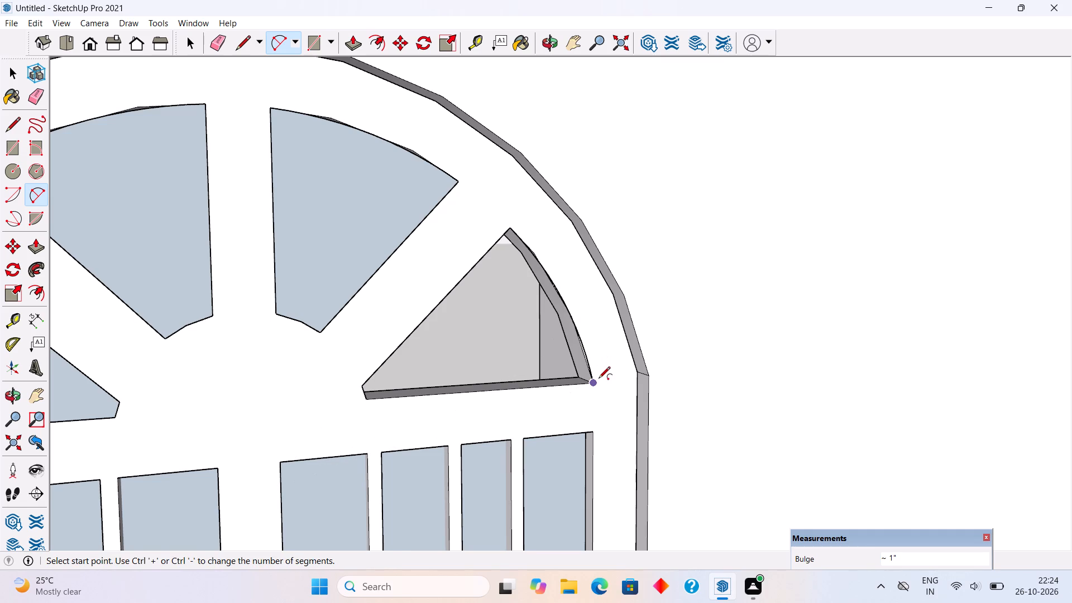
{"action": "key", "text": "l"}
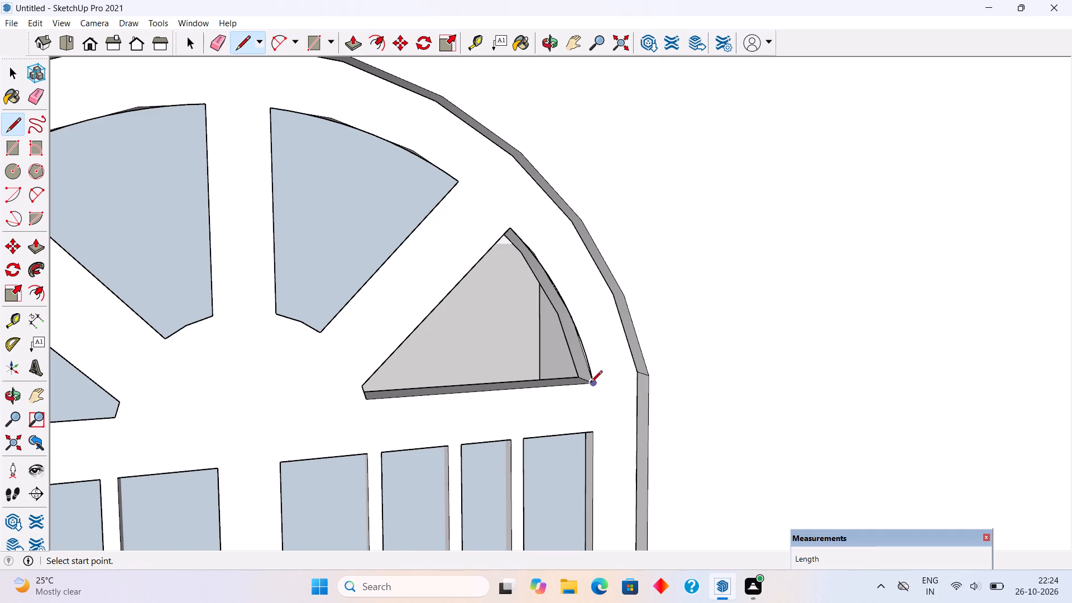
{"action": "left_click", "coordinate": [591, 383]}
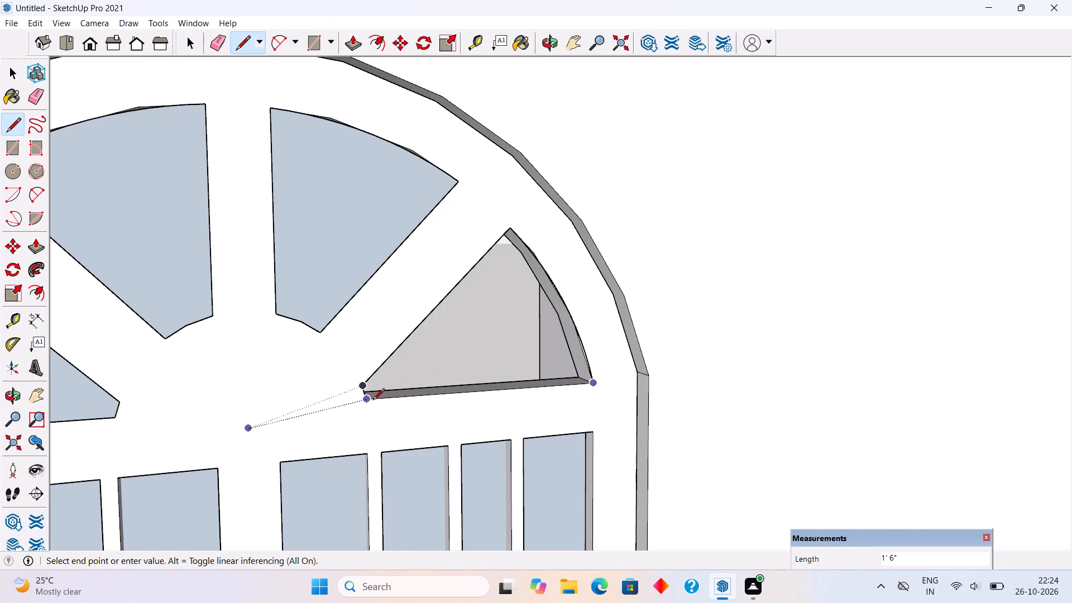
{"action": "left_click", "coordinate": [373, 401]}
{"action": "scroll", "coordinate": [360, 389], "scroll_direction": "up", "scroll_amount": 2}
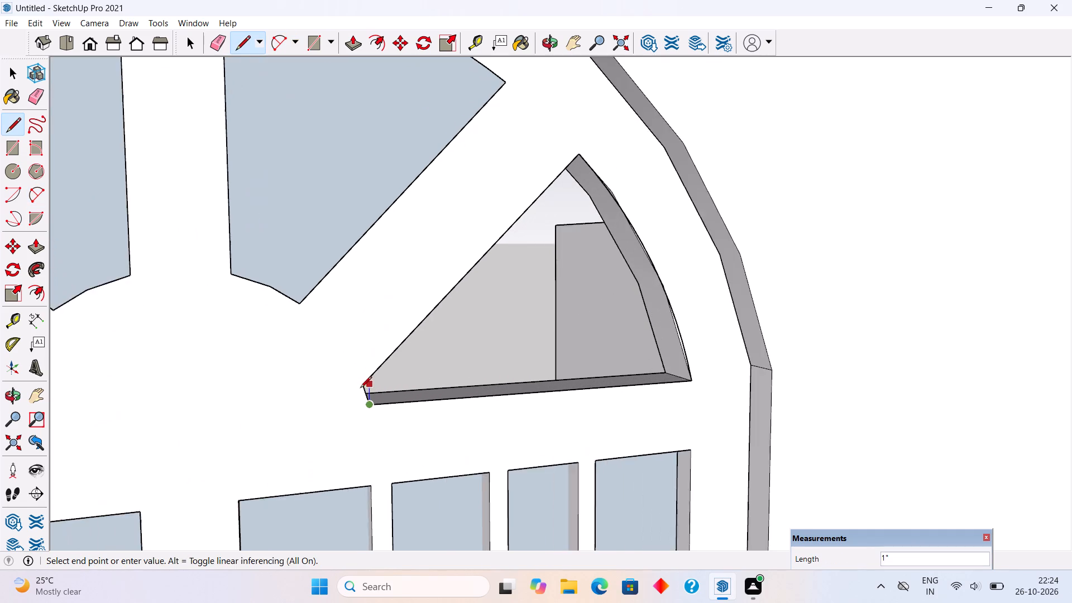
{"action": "scroll", "coordinate": [360, 389], "scroll_direction": "up", "scroll_amount": 3}
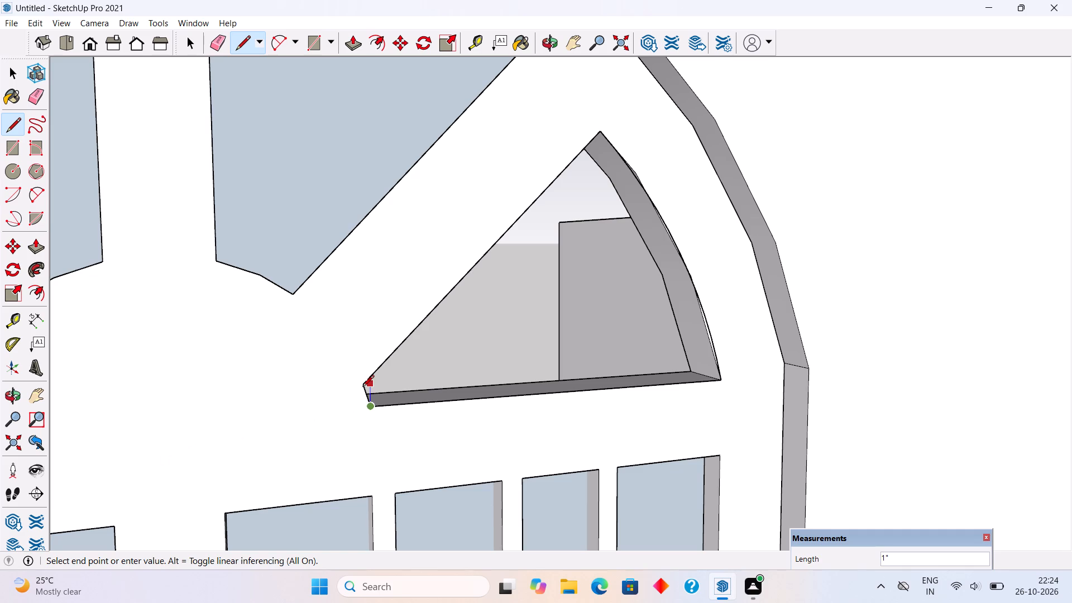
{"action": "scroll", "coordinate": [358, 399], "scroll_direction": "up", "scroll_amount": 5}
{"action": "left_click", "coordinate": [365, 377]}
{"action": "scroll", "coordinate": [371, 362], "scroll_direction": "down", "scroll_amount": 6}
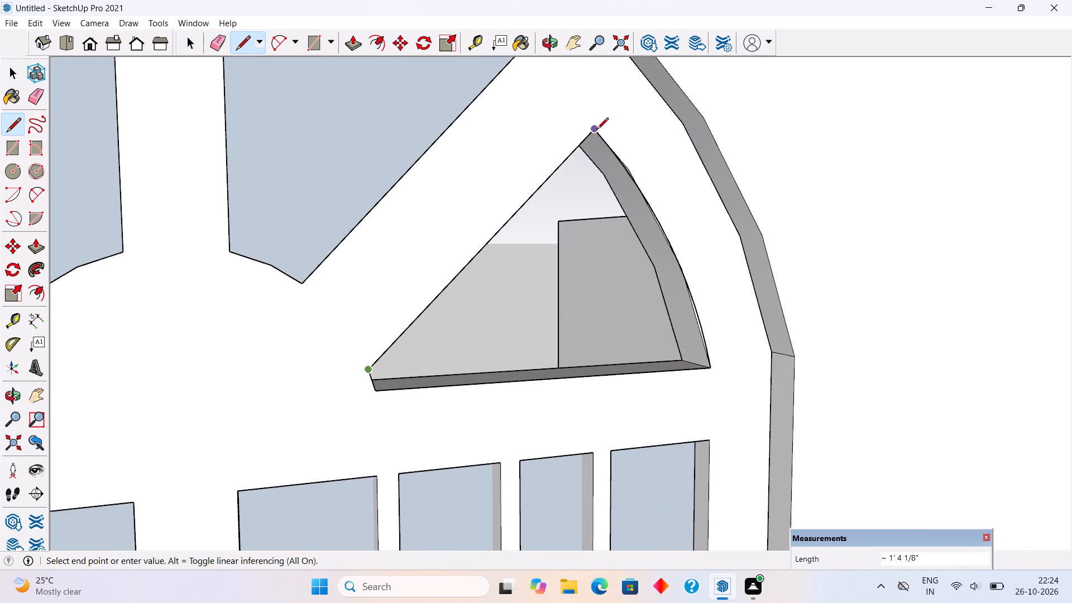
{"action": "left_click", "coordinate": [594, 132]}
{"action": "scroll", "coordinate": [602, 192], "scroll_direction": "down", "scroll_amount": 4}
{"action": "key", "text": "space"}
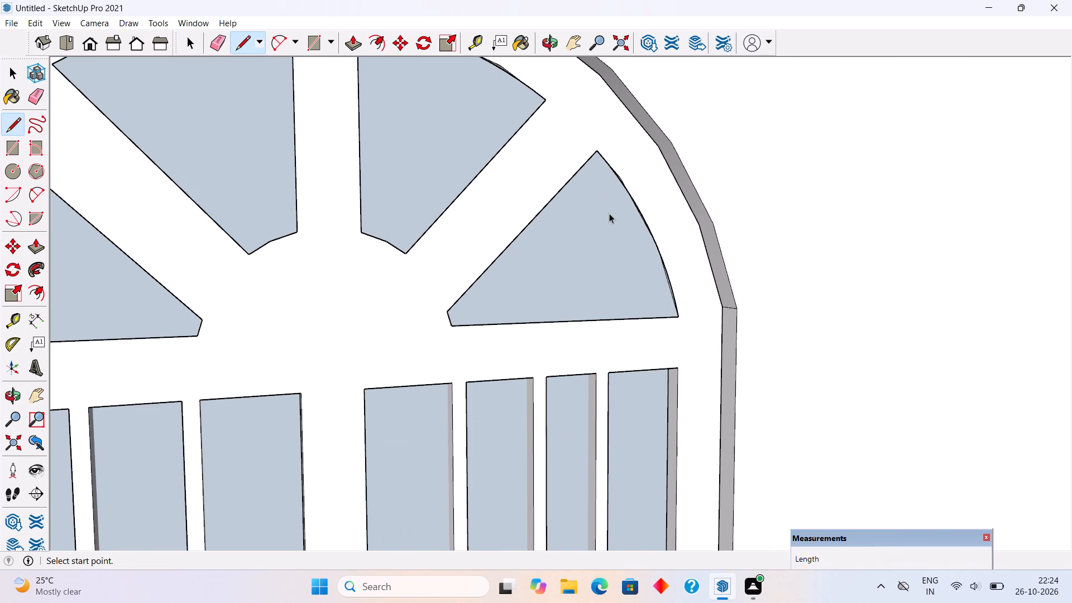
Make each of the four fan-shaped glass panes, with its edges, a separate group.
{"action": "scroll", "coordinate": [611, 212], "scroll_direction": "down", "scroll_amount": 11}
{"action": "middle_click_drag", "start_coordinate": [590, 265], "coordinate": [495, 253]}
{"action": "triple_click", "coordinate": [445, 232]}
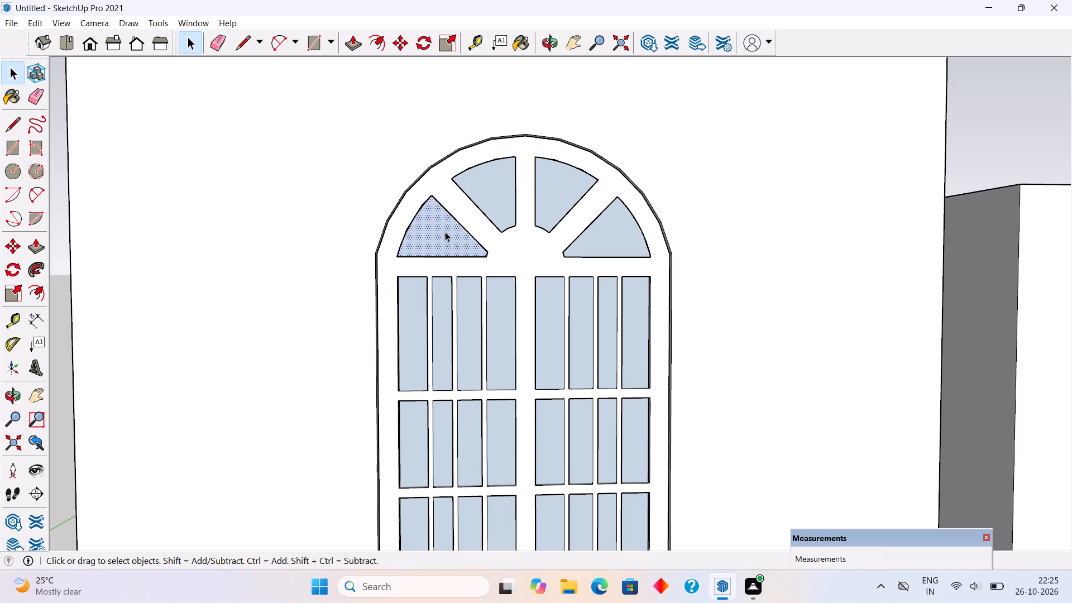
{"action": "right_click", "coordinate": [448, 229]}
{"action": "left_click", "coordinate": [507, 339]}
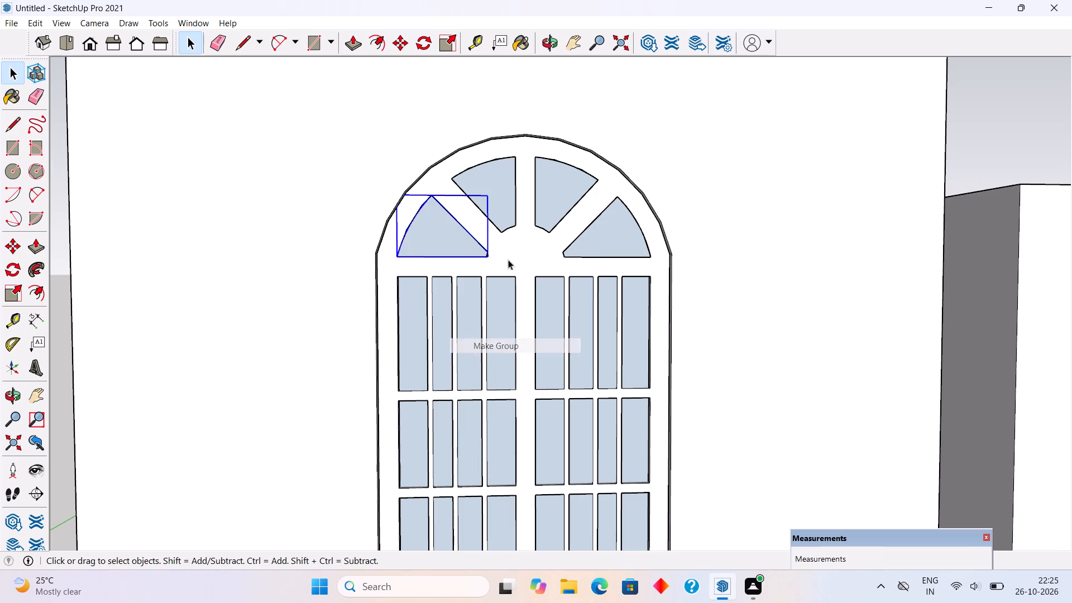
{"action": "triple_click", "coordinate": [500, 193]}
{"action": "right_click", "coordinate": [500, 193]}
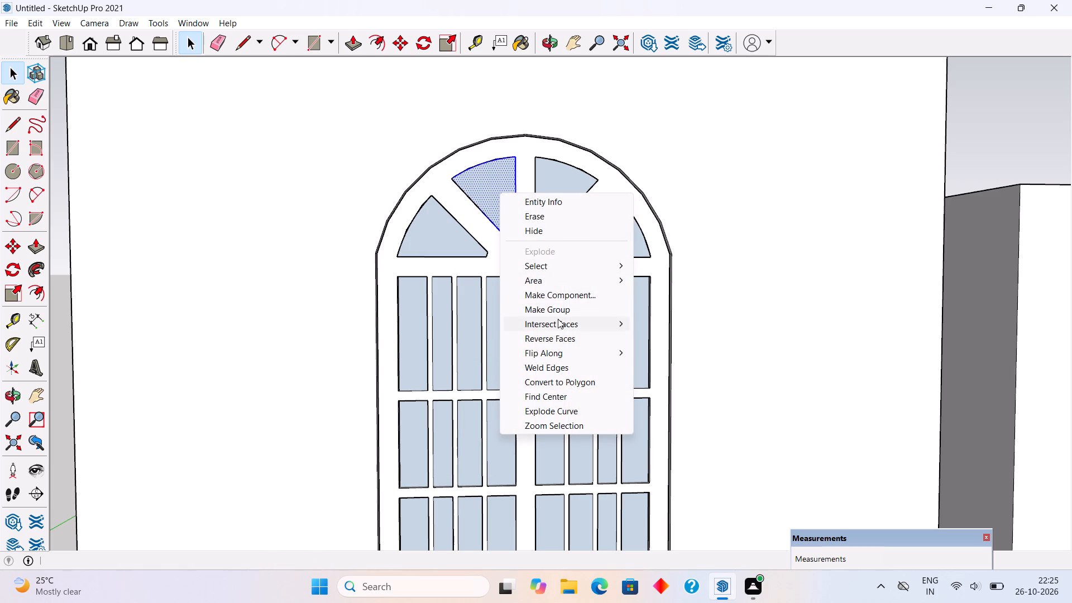
{"action": "left_click", "coordinate": [562, 312]}
{"action": "triple_click", "coordinate": [547, 205]}
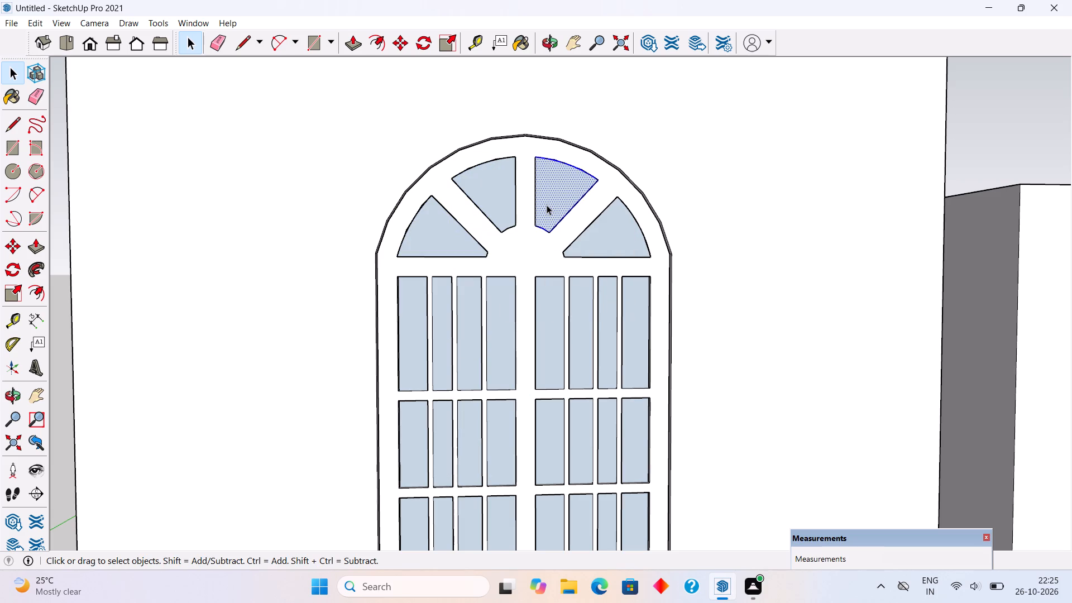
{"action": "right_click", "coordinate": [547, 205]}
{"action": "left_click", "coordinate": [592, 322]}
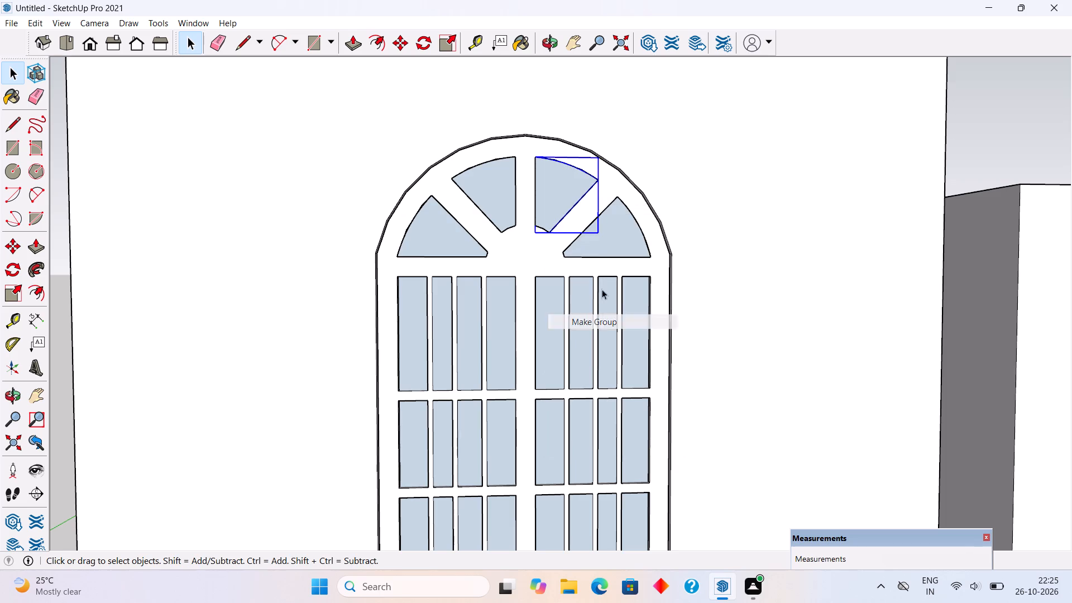
{"action": "triple_click", "coordinate": [602, 236]}
{"action": "right_click", "coordinate": [602, 236]}
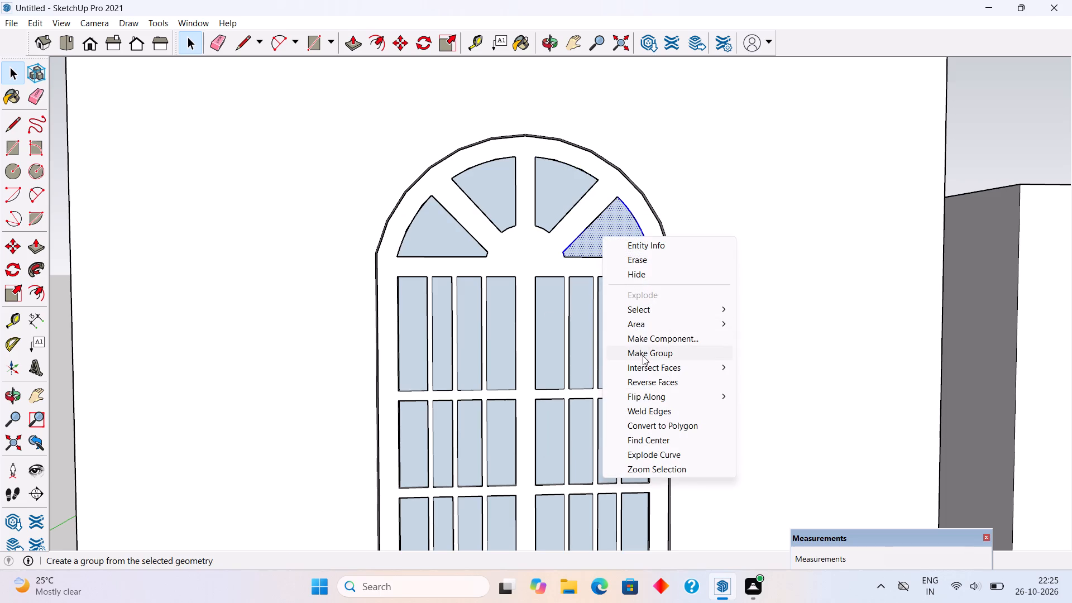
{"action": "left_click", "coordinate": [643, 356]}
{"action": "scroll", "coordinate": [648, 309], "scroll_direction": "down", "scroll_amount": 11}
{"action": "left_click", "coordinate": [379, 273]}
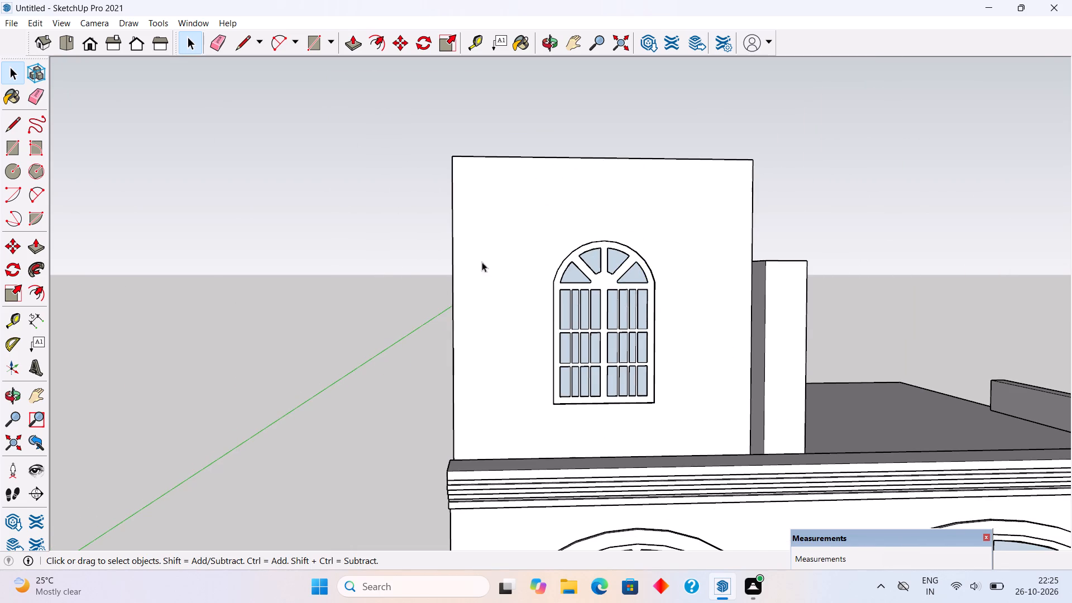
Measure the height of the upper-floor front wall from its base to its top edge.
{"action": "middle_click_drag", "start_coordinate": [713, 296], "coordinate": [682, 350]}
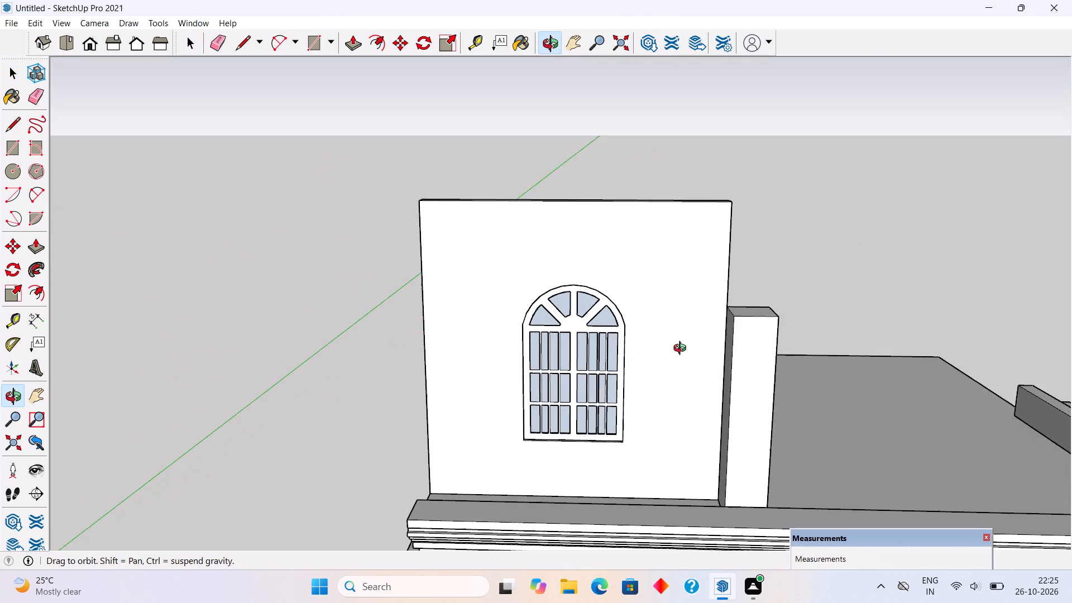
{"action": "middle_click_drag", "start_coordinate": [682, 350], "coordinate": [706, 344]}
{"action": "scroll", "coordinate": [706, 344], "scroll_direction": "down", "scroll_amount": 4}
{"action": "middle_click_drag", "start_coordinate": [710, 339], "coordinate": [627, 257]}
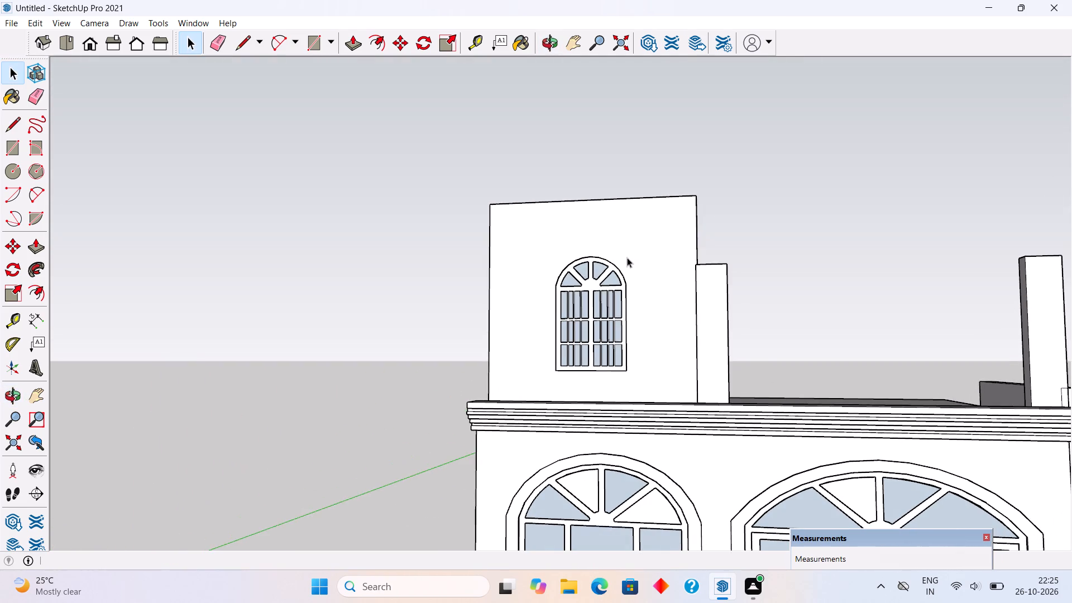
{"action": "scroll", "coordinate": [627, 257], "scroll_direction": "down", "scroll_amount": 3}
{"action": "middle_click_drag", "start_coordinate": [629, 266], "coordinate": [665, 332]}
{"action": "scroll", "coordinate": [639, 295], "scroll_direction": "up", "scroll_amount": 1}
{"action": "scroll", "coordinate": [597, 328], "scroll_direction": "up", "scroll_amount": 1}
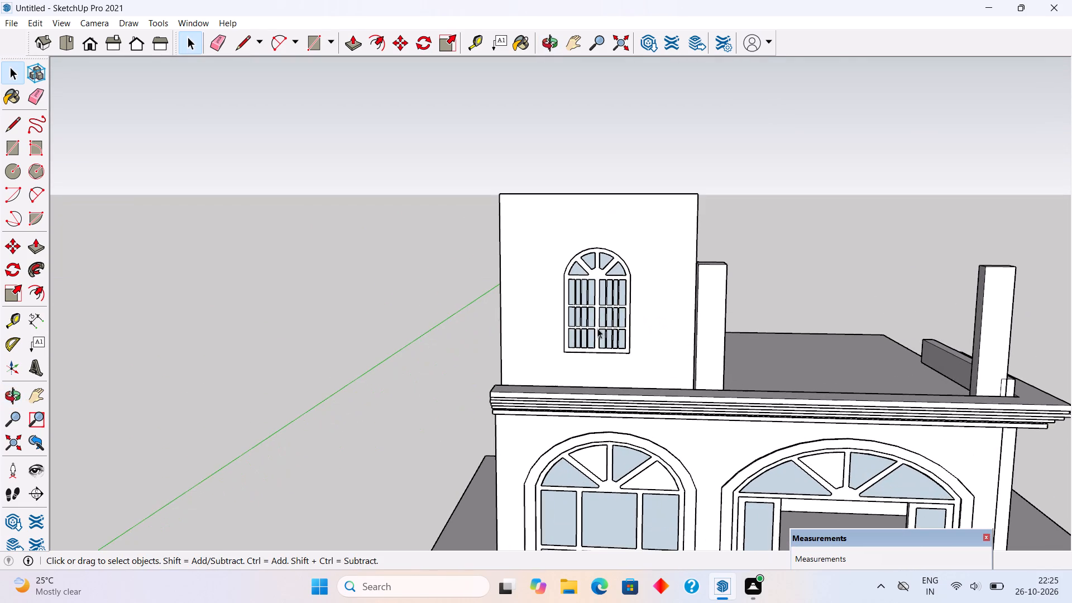
{"action": "middle_click_drag", "start_coordinate": [592, 336], "coordinate": [625, 342]}
{"action": "middle_click_drag", "start_coordinate": [625, 357], "coordinate": [713, 462]}
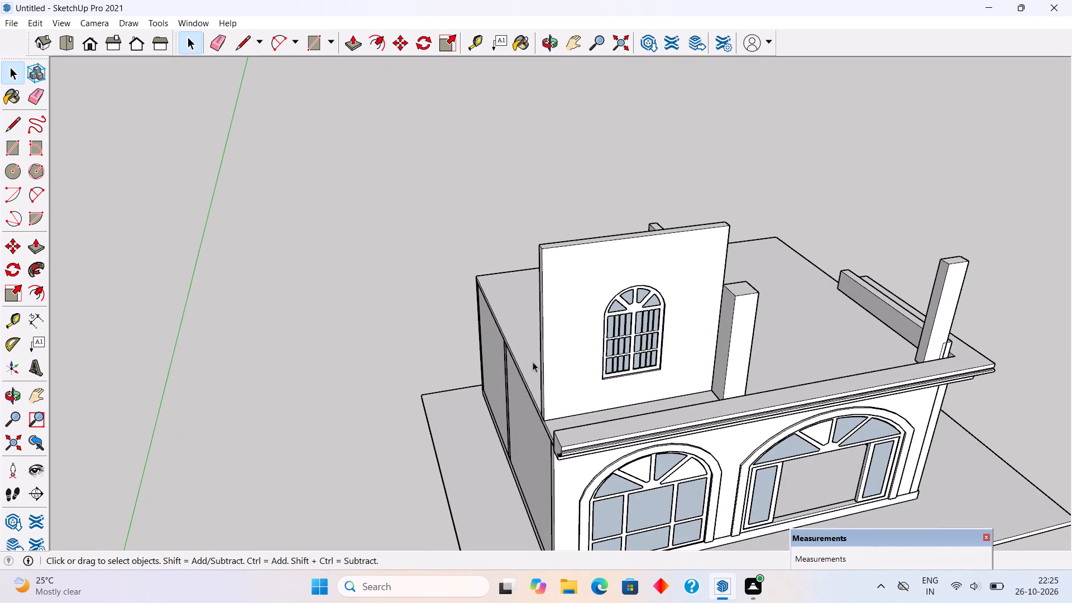
{"action": "key", "text": "t"}
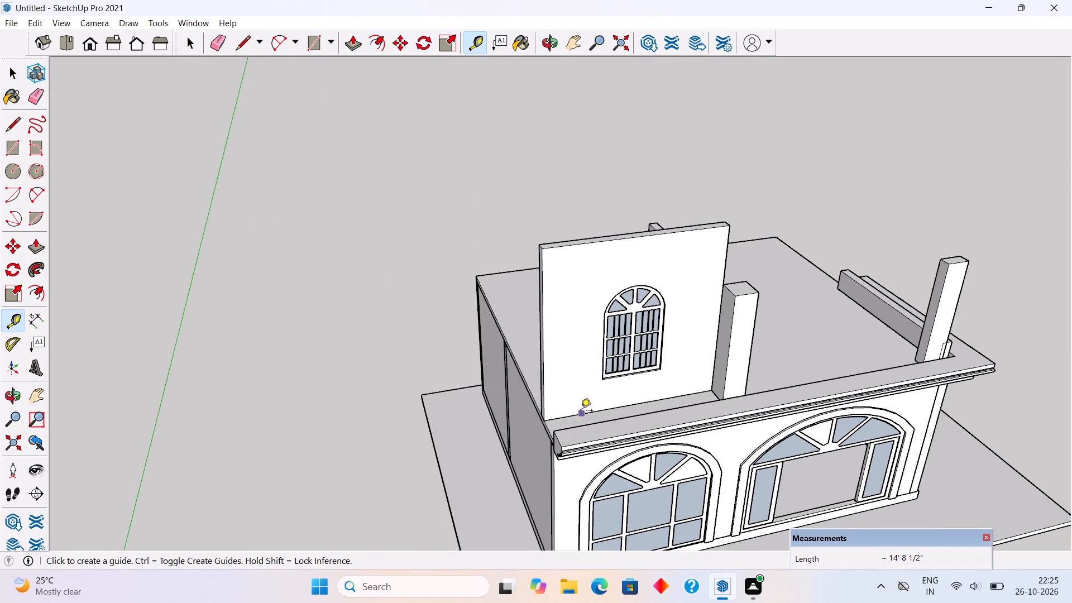
{"action": "left_click", "coordinate": [581, 411]}
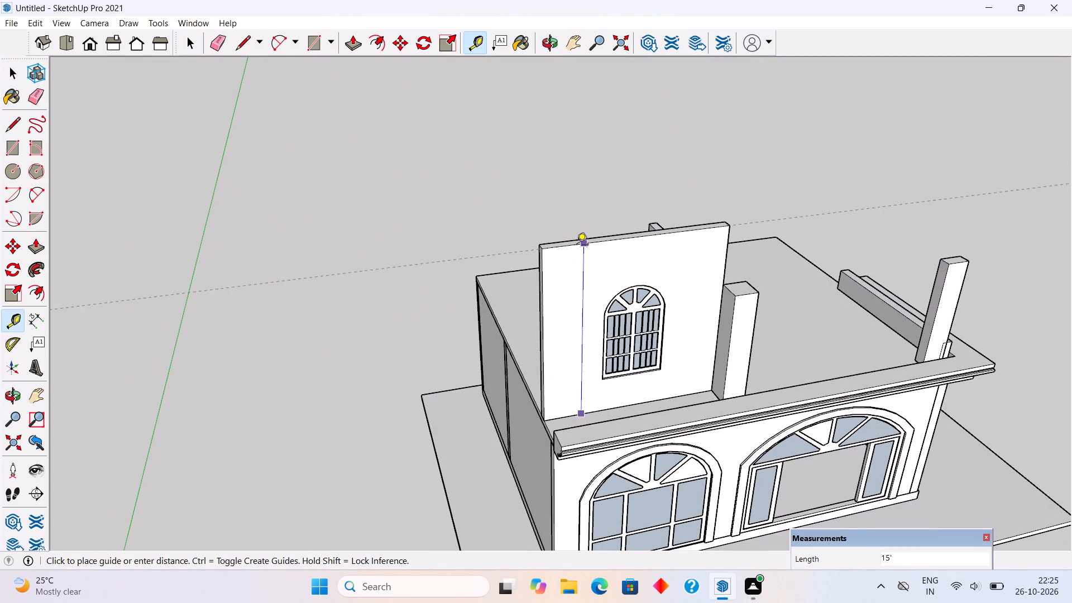
{"action": "key", "text": "space"}
Measure the ground-floor front wall's height from the top of the plinth to the roof slab.
{"action": "scroll", "coordinate": [618, 289], "scroll_direction": "down", "scroll_amount": 3}
{"action": "middle_click_drag", "start_coordinate": [714, 339], "coordinate": [601, 186]}
{"action": "scroll", "coordinate": [572, 360], "scroll_direction": "up", "scroll_amount": 5}
{"action": "middle_click_drag", "start_coordinate": [611, 408], "coordinate": [667, 363]}
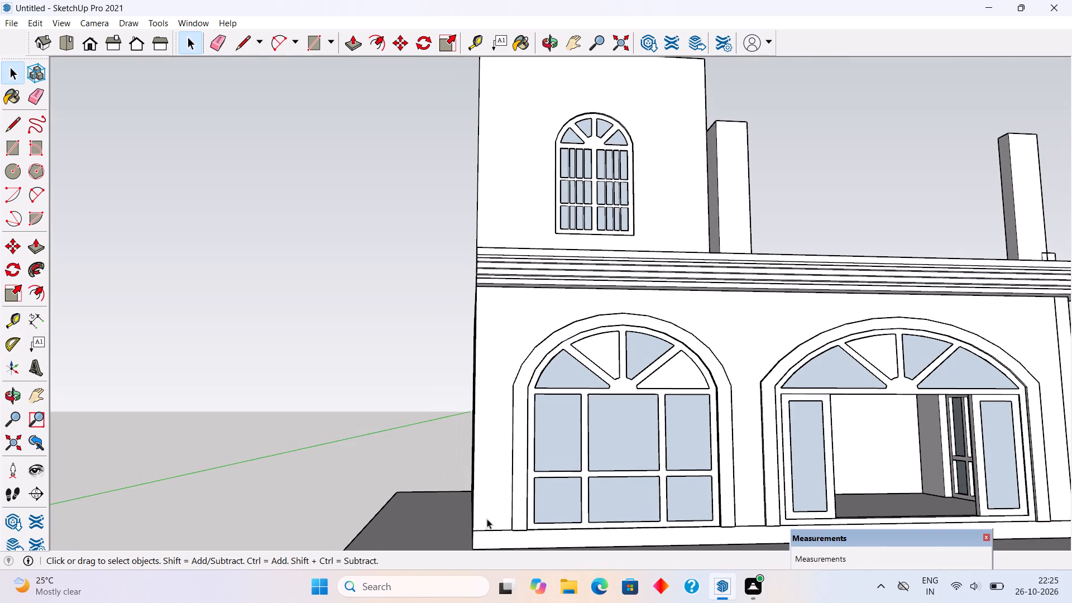
{"action": "scroll", "coordinate": [502, 431], "scroll_direction": "down", "scroll_amount": 2}
{"action": "scroll", "coordinate": [502, 522], "scroll_direction": "up", "scroll_amount": 3}
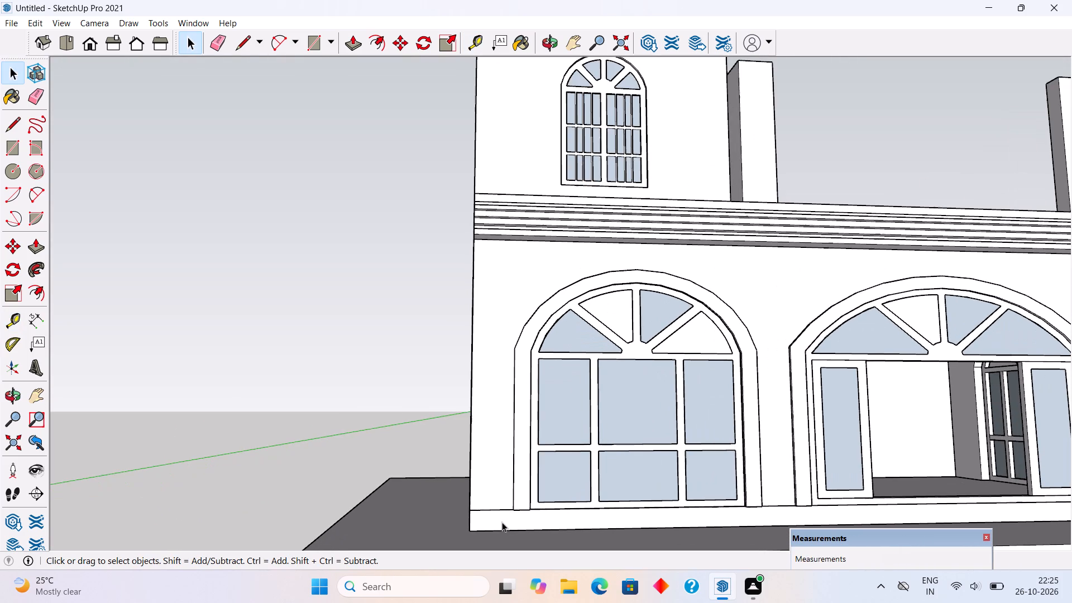
{"action": "key", "text": "t"}
{"action": "left_click", "coordinate": [498, 510]}
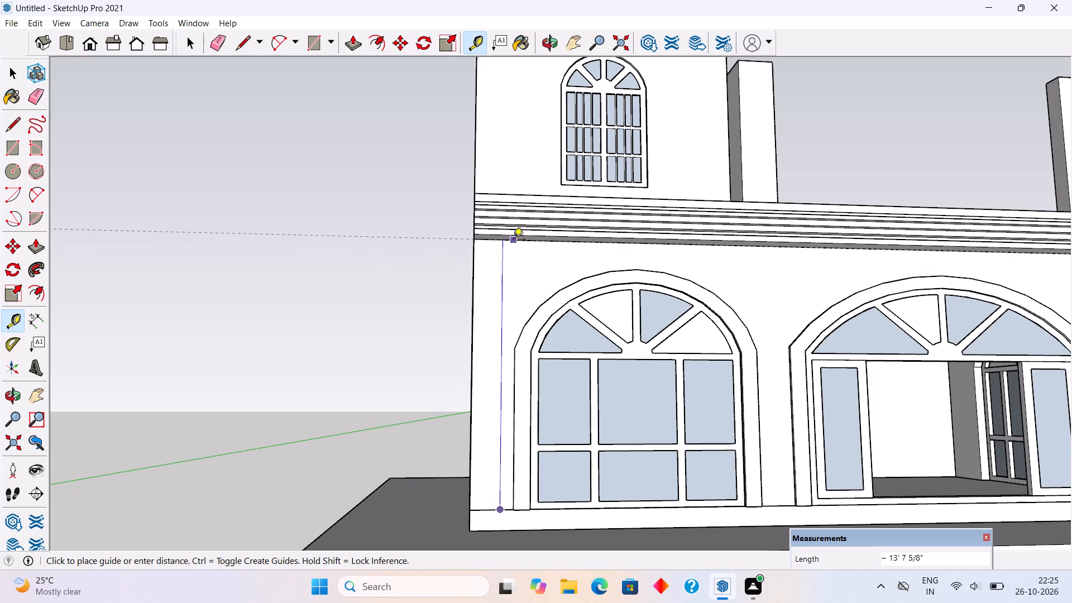
{"action": "middle_click_drag", "start_coordinate": [517, 213], "coordinate": [582, 258]}
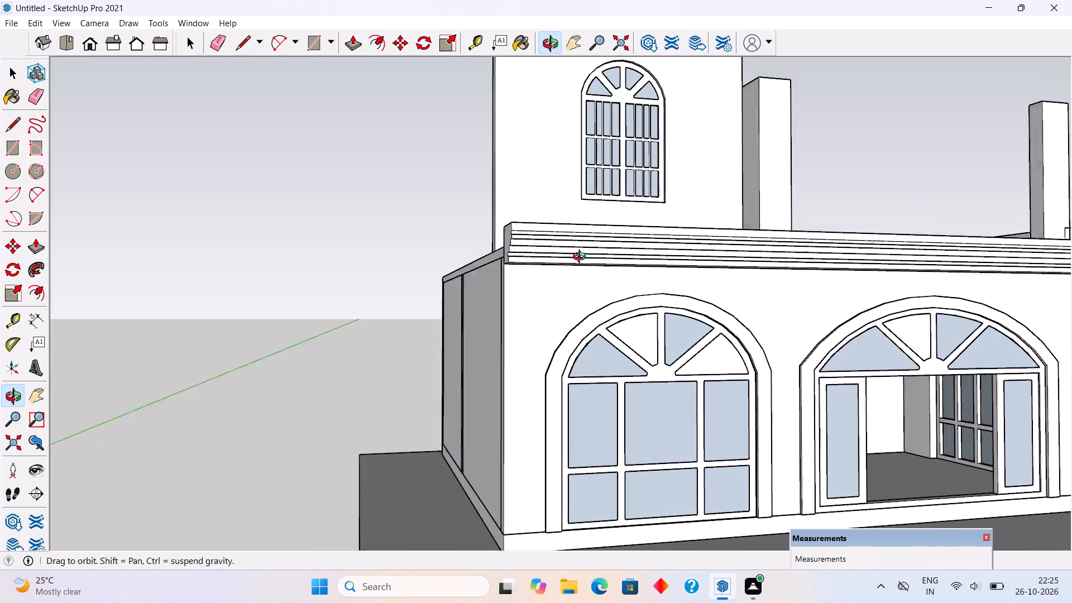
{"action": "middle_click_drag", "start_coordinate": [582, 258], "coordinate": [706, 291]}
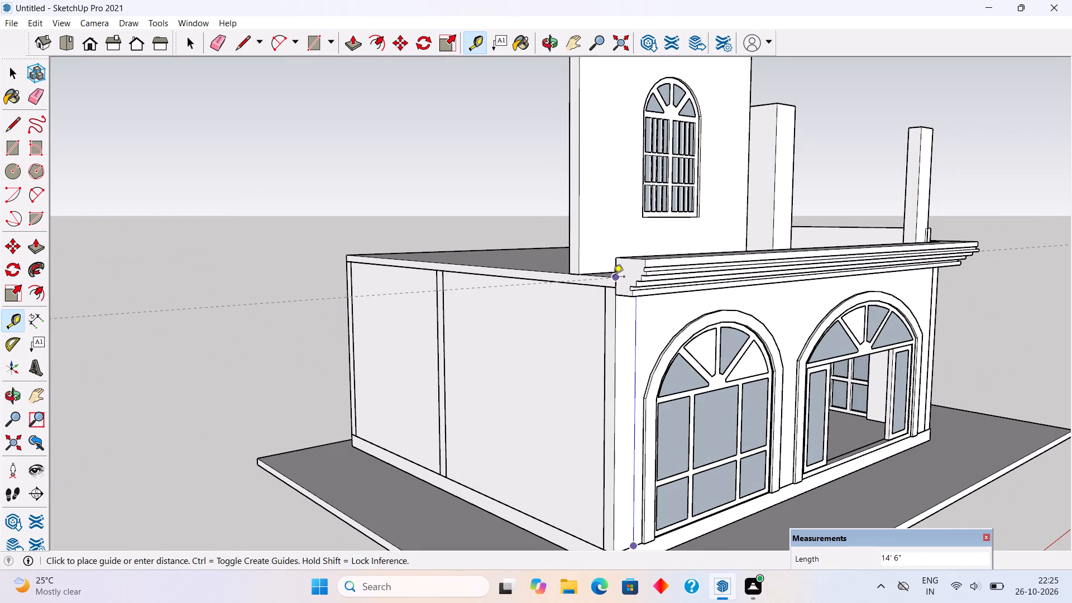
{"action": "key", "text": "space"}
Examine the whole building's front, roof and upper-floor walls from several angles.
{"action": "scroll", "coordinate": [616, 271], "scroll_direction": "down", "scroll_amount": 4}
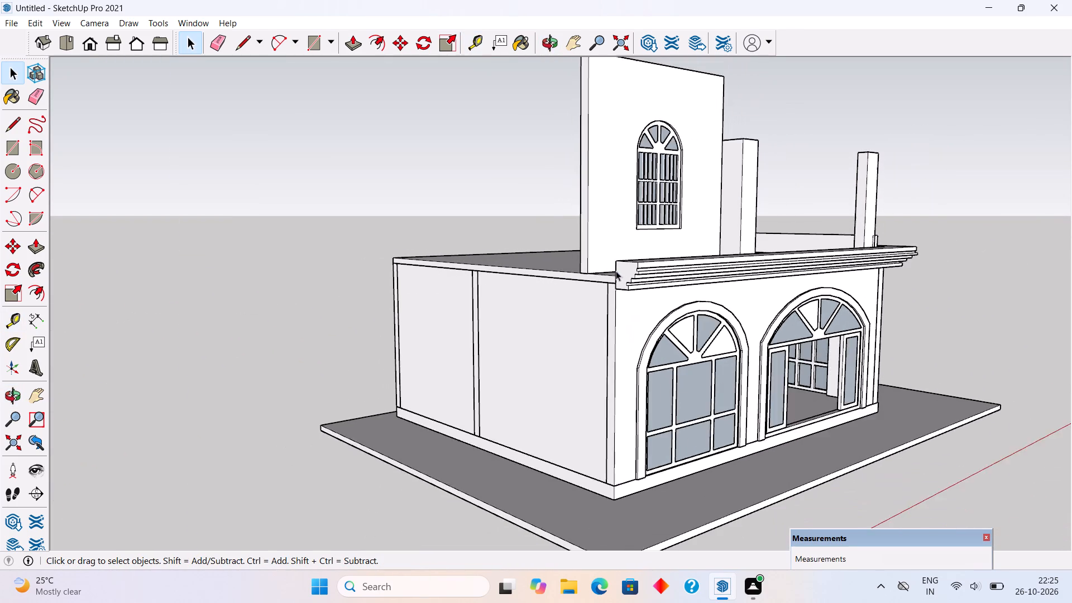
{"action": "scroll", "coordinate": [616, 271], "scroll_direction": "down", "scroll_amount": 1}
{"action": "middle_click_drag", "start_coordinate": [628, 289], "coordinate": [302, 342]}
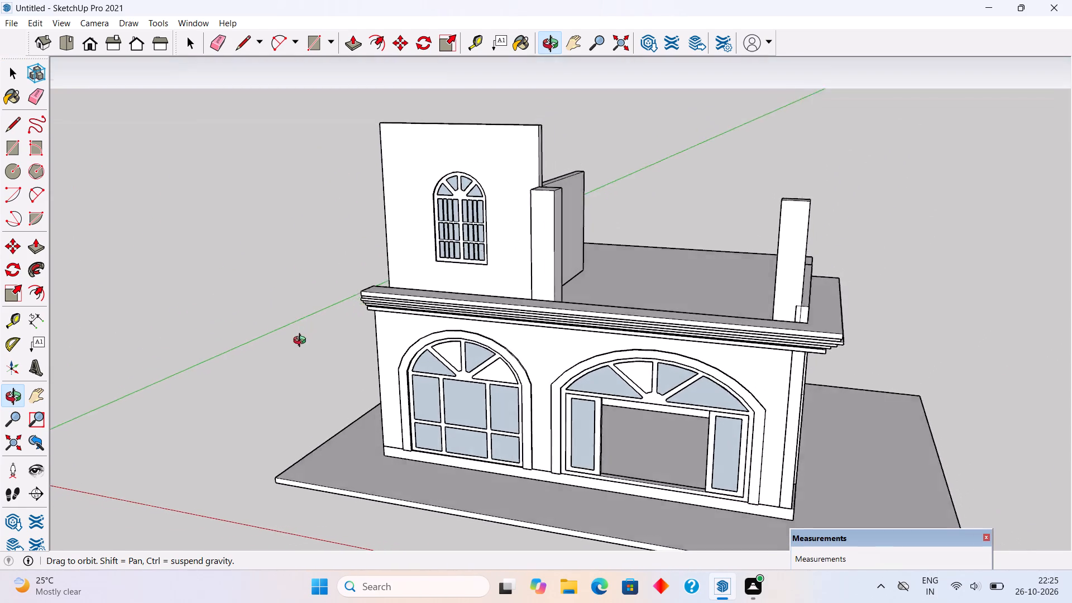
{"action": "middle_click_drag", "start_coordinate": [302, 342], "coordinate": [293, 346]}
{"action": "scroll", "coordinate": [337, 323], "scroll_direction": "down", "scroll_amount": 3}
{"action": "scroll", "coordinate": [442, 264], "scroll_direction": "up", "scroll_amount": 3}
{"action": "middle_click_drag", "start_coordinate": [583, 293], "coordinate": [737, 271]}
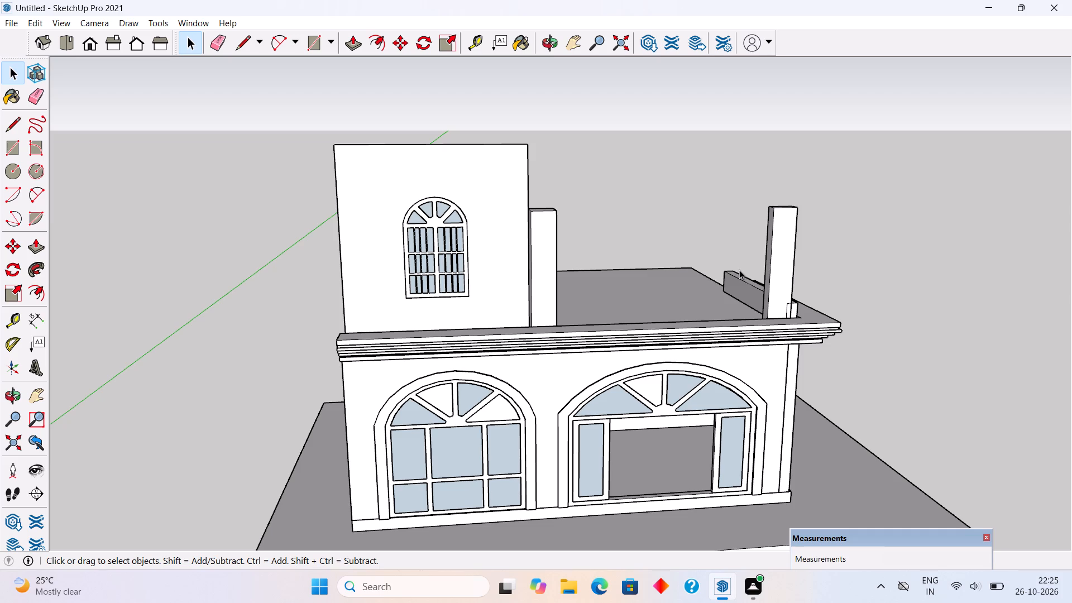
{"action": "scroll", "coordinate": [739, 270], "scroll_direction": "down", "scroll_amount": 2}
{"action": "middle_click_drag", "start_coordinate": [592, 181], "coordinate": [546, 299]}
{"action": "scroll", "coordinate": [557, 277], "scroll_direction": "up", "scroll_amount": 1}
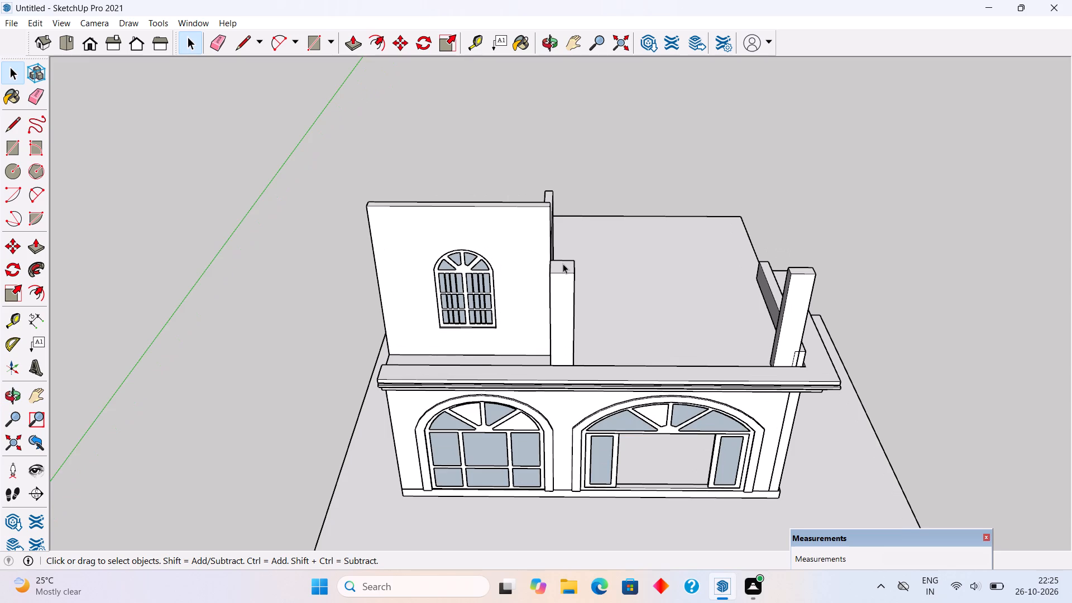
{"action": "scroll", "coordinate": [563, 264], "scroll_direction": "down", "scroll_amount": 2}
{"action": "middle_click_drag", "start_coordinate": [559, 264], "coordinate": [562, 205]}
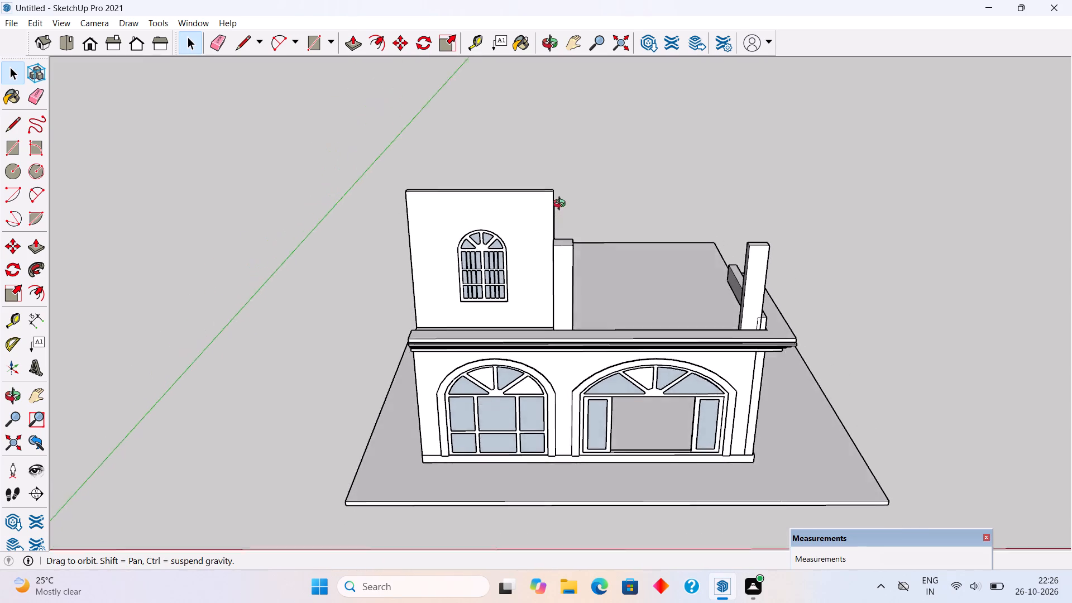
{"action": "middle_click_drag", "start_coordinate": [562, 205], "coordinate": [562, 184]}
{"action": "scroll", "coordinate": [562, 183], "scroll_direction": "down", "scroll_amount": 3}
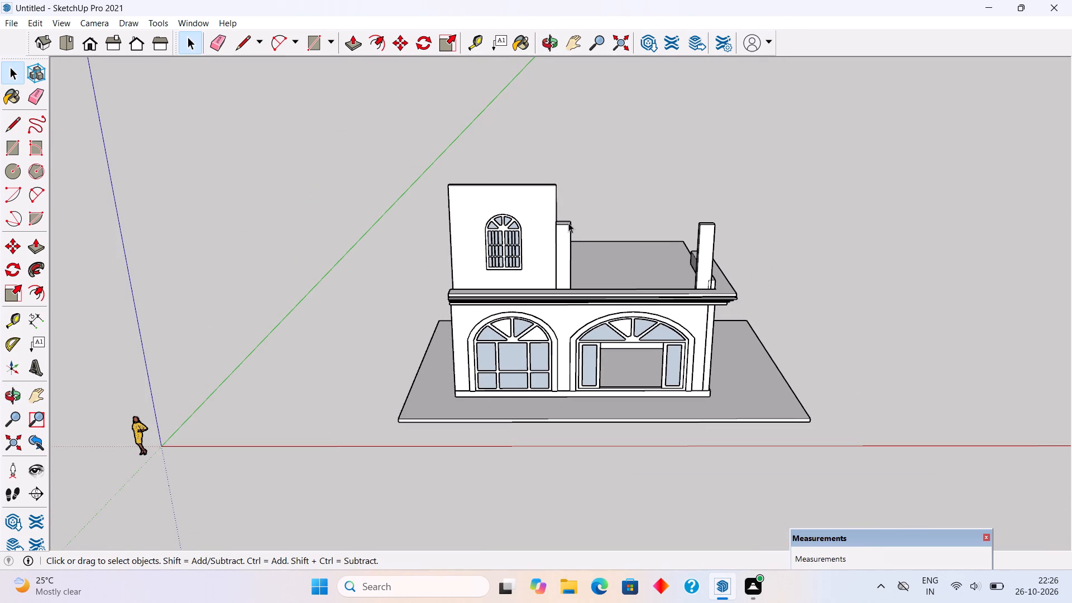
{"action": "scroll", "coordinate": [568, 223], "scroll_direction": "up", "scroll_amount": 2}
{"action": "middle_click_drag", "start_coordinate": [569, 224], "coordinate": [569, 225]}
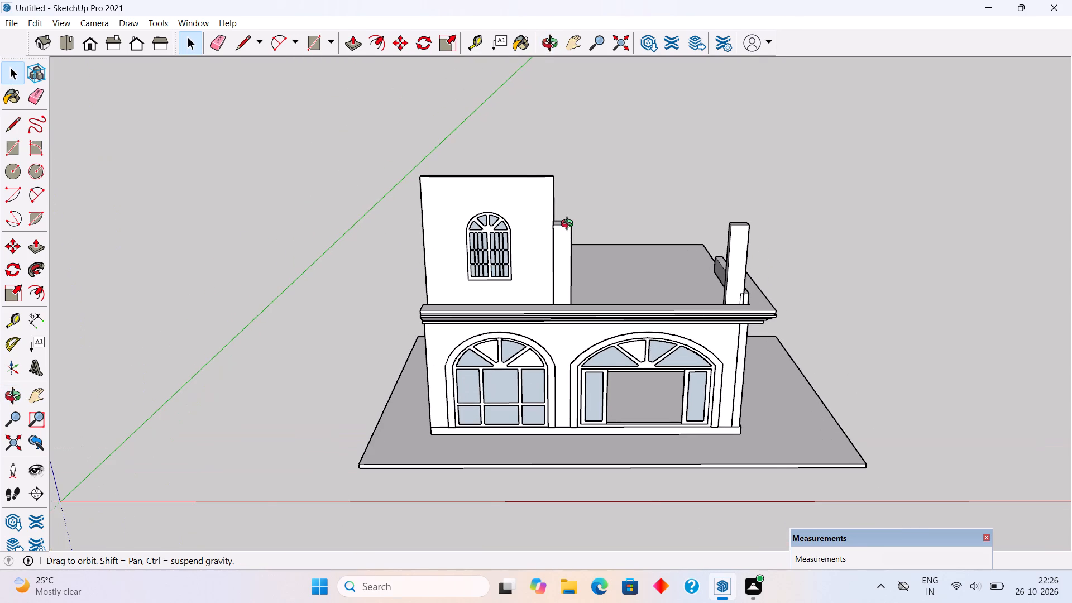
{"action": "middle_click_drag", "start_coordinate": [569, 225], "coordinate": [612, 247]}
{"action": "scroll", "coordinate": [567, 233], "scroll_direction": "up", "scroll_amount": 4}
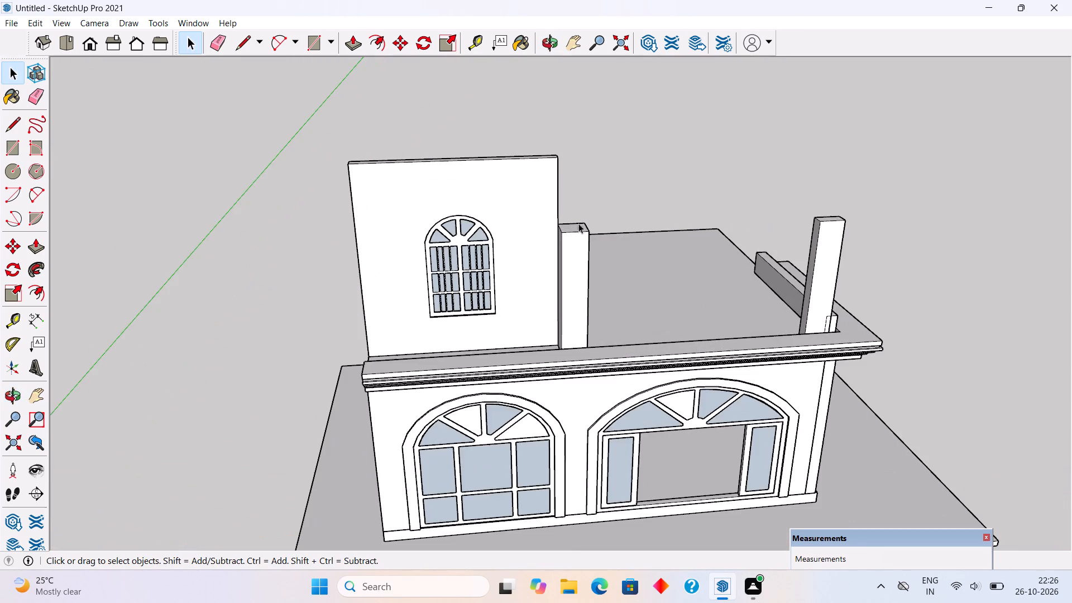
Draw a rectangle about 21' 8" by 2' across the tops of the two upper-floor front pillars.
{"action": "middle_click_drag", "start_coordinate": [583, 237], "coordinate": [567, 360]}
{"action": "scroll", "coordinate": [551, 295], "scroll_direction": "up", "scroll_amount": 7}
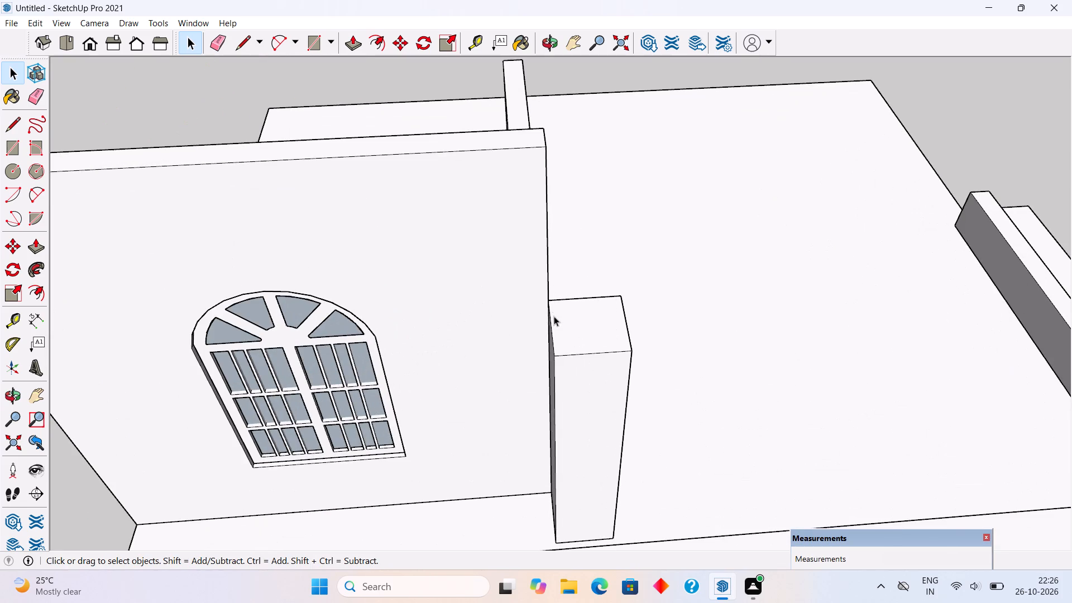
{"action": "middle_click_drag", "start_coordinate": [554, 298], "coordinate": [532, 270]}
{"action": "scroll", "coordinate": [532, 270], "scroll_direction": "down", "scroll_amount": 2}
{"action": "middle_click_drag", "start_coordinate": [521, 277], "coordinate": [262, 245]}
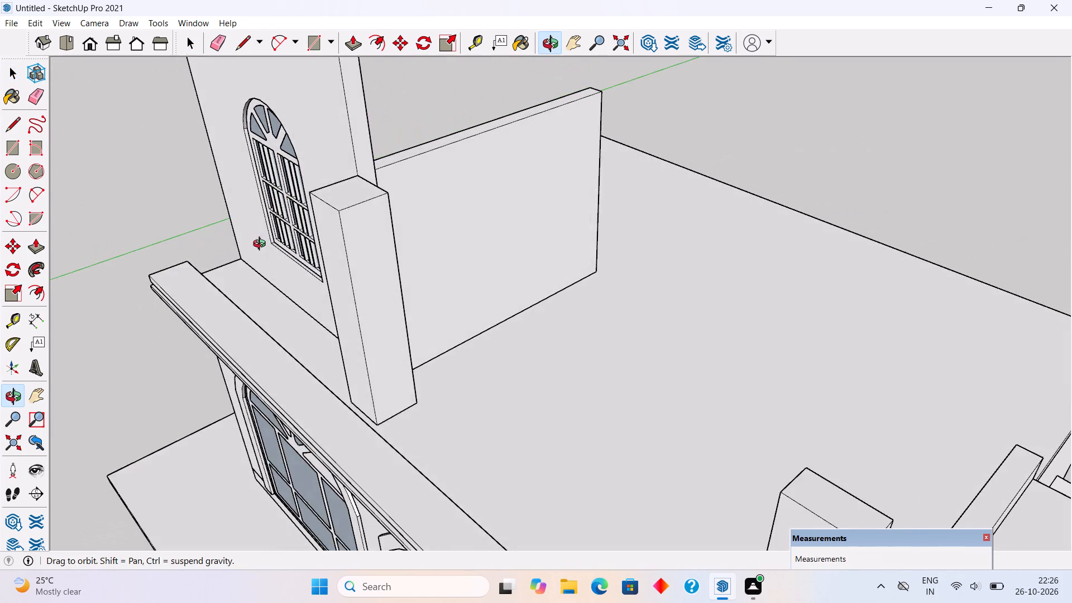
{"action": "middle_click_drag", "start_coordinate": [262, 245], "coordinate": [374, 242]}
{"action": "scroll", "coordinate": [375, 243], "scroll_direction": "down", "scroll_amount": 4}
{"action": "key", "text": "t"}
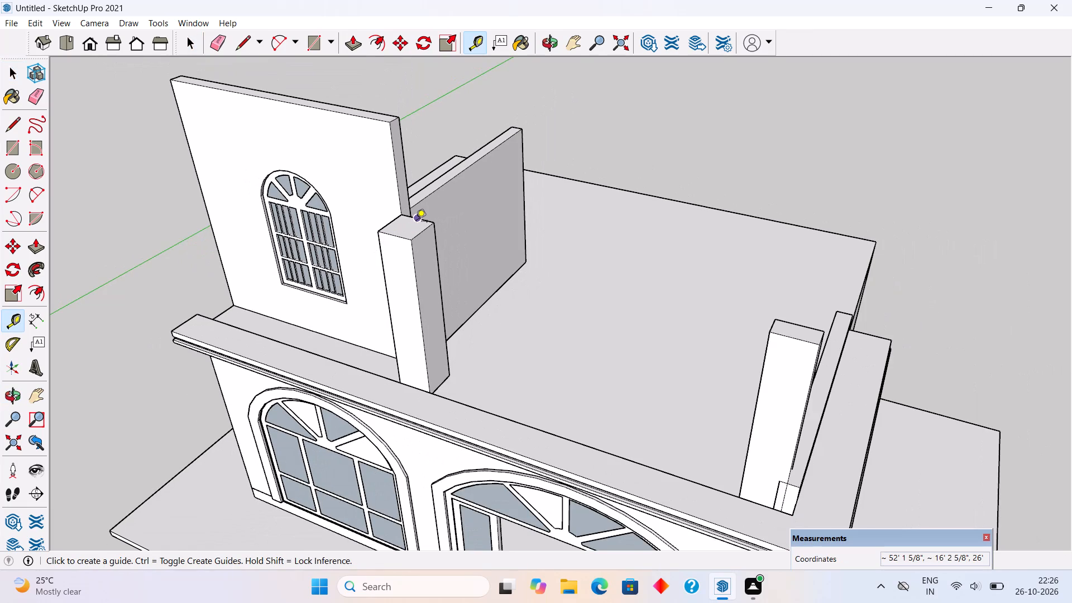
{"action": "key", "text": "r"}
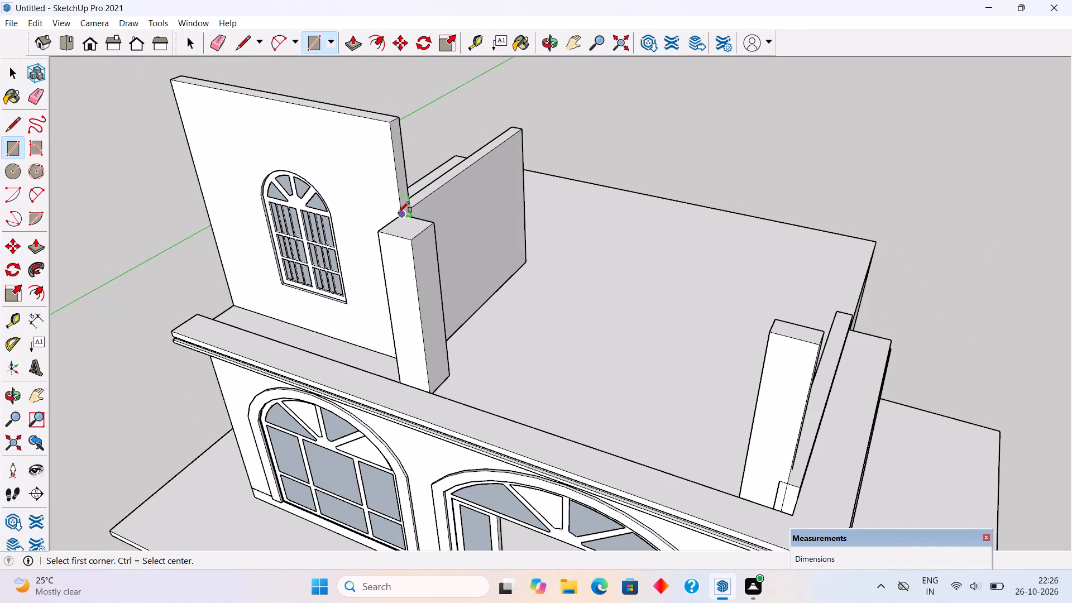
{"action": "left_click", "coordinate": [402, 213]}
{"action": "left_click", "coordinate": [817, 348]}
Extrude the rectangle between the pillars upward by 5' to form the front beam.
{"action": "key", "text": "p"}
{"action": "left_click", "coordinate": [813, 334]}
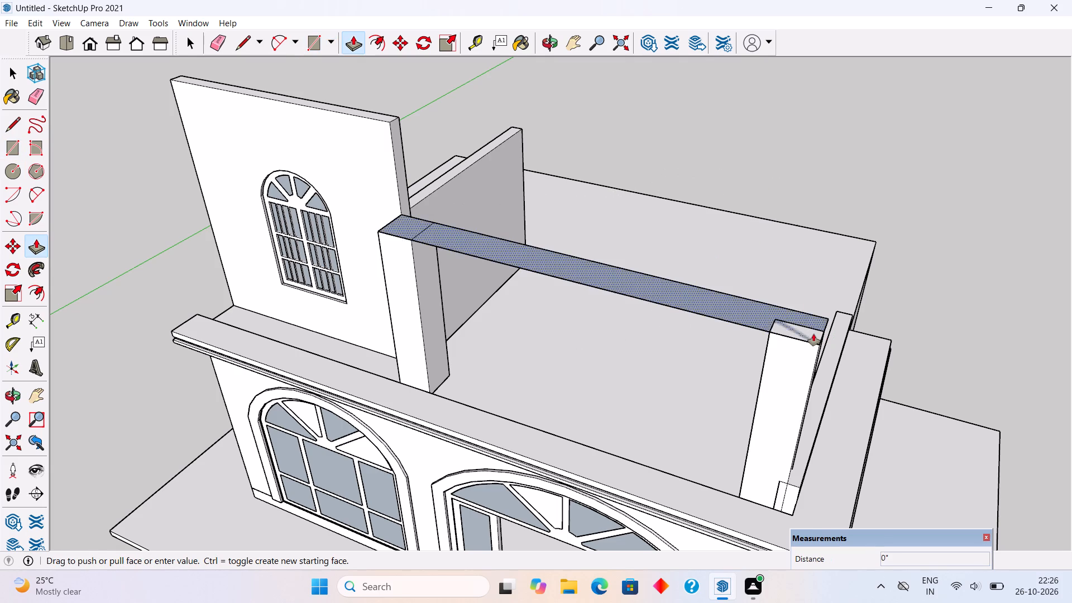
{"action": "type", "text": "5'"}
{"action": "key", "text": "Return"}
Make the new beam above the two pillars a group.
{"action": "scroll", "coordinate": [815, 173], "scroll_direction": "down", "scroll_amount": 5}
{"action": "middle_click_drag", "start_coordinate": [747, 278], "coordinate": [789, 202]}
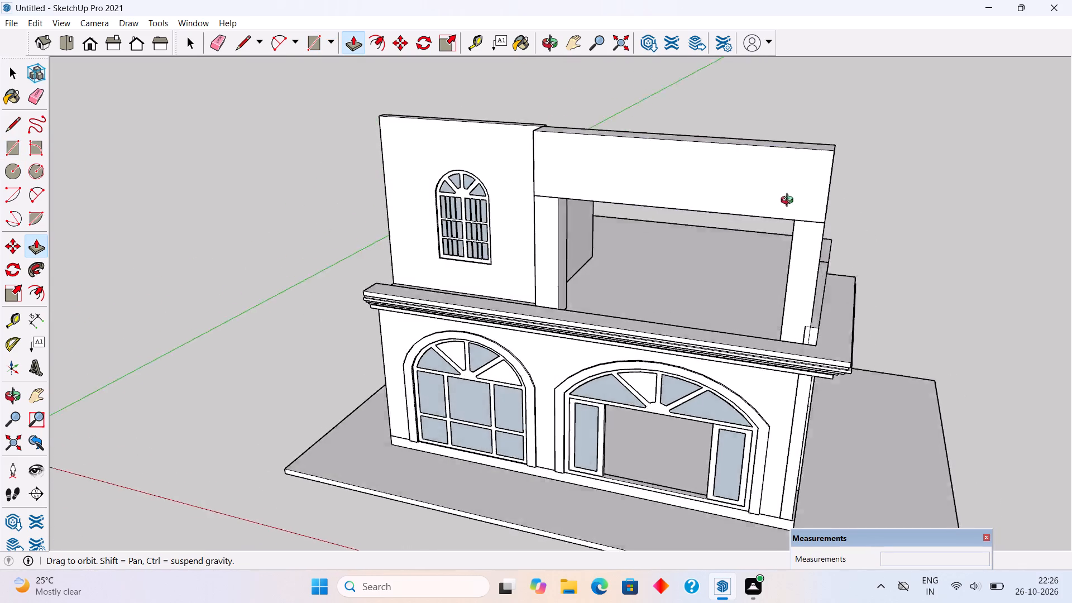
{"action": "middle_click_drag", "start_coordinate": [789, 202], "coordinate": [868, 144]}
{"action": "scroll", "coordinate": [793, 103], "scroll_direction": "up", "scroll_amount": 4}
{"action": "key", "text": "space"}
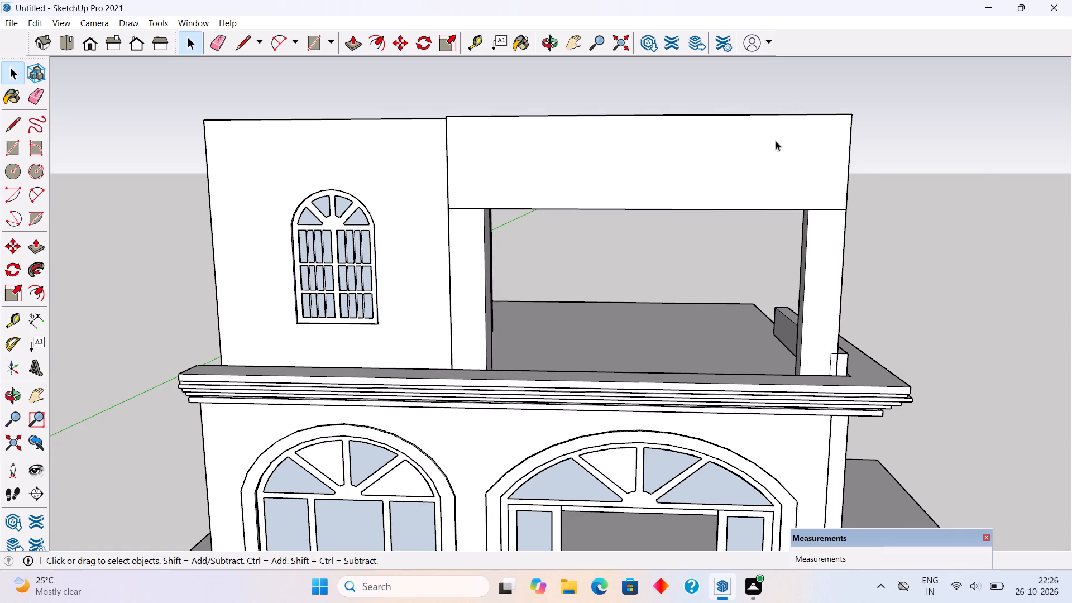
{"action": "triple_click", "coordinate": [751, 169]}
{"action": "right_click", "coordinate": [751, 169]}
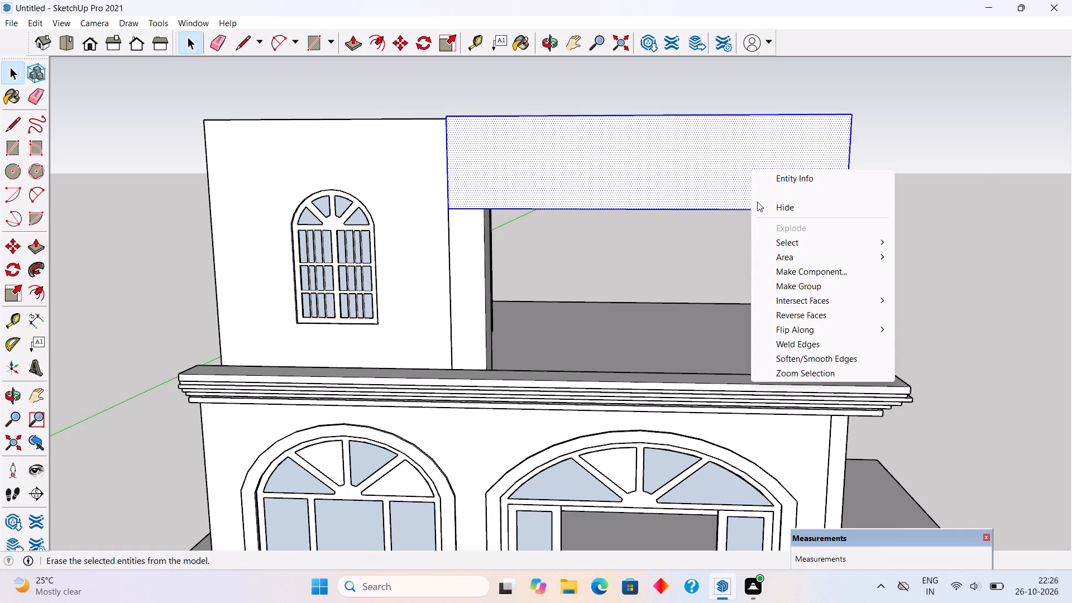
{"action": "left_click", "coordinate": [788, 282]}
Open the beam group for editing and select all of its geometry.
{"action": "scroll", "coordinate": [845, 168], "scroll_direction": "up", "scroll_amount": 1}
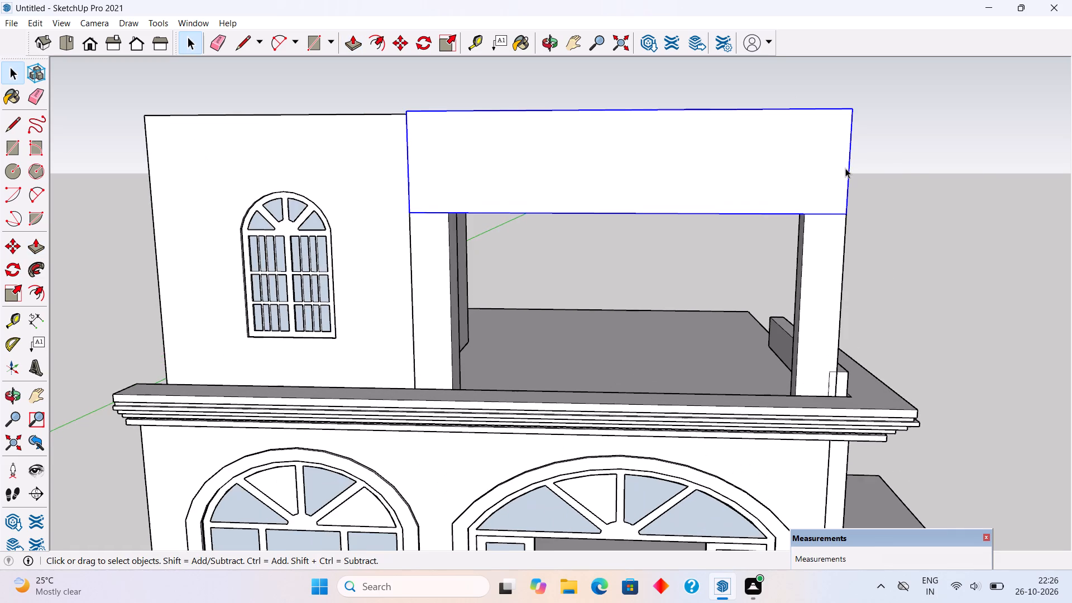
{"action": "scroll", "coordinate": [845, 168], "scroll_direction": "up", "scroll_amount": 1}
{"action": "middle_click_drag", "start_coordinate": [847, 202], "coordinate": [889, 209]}
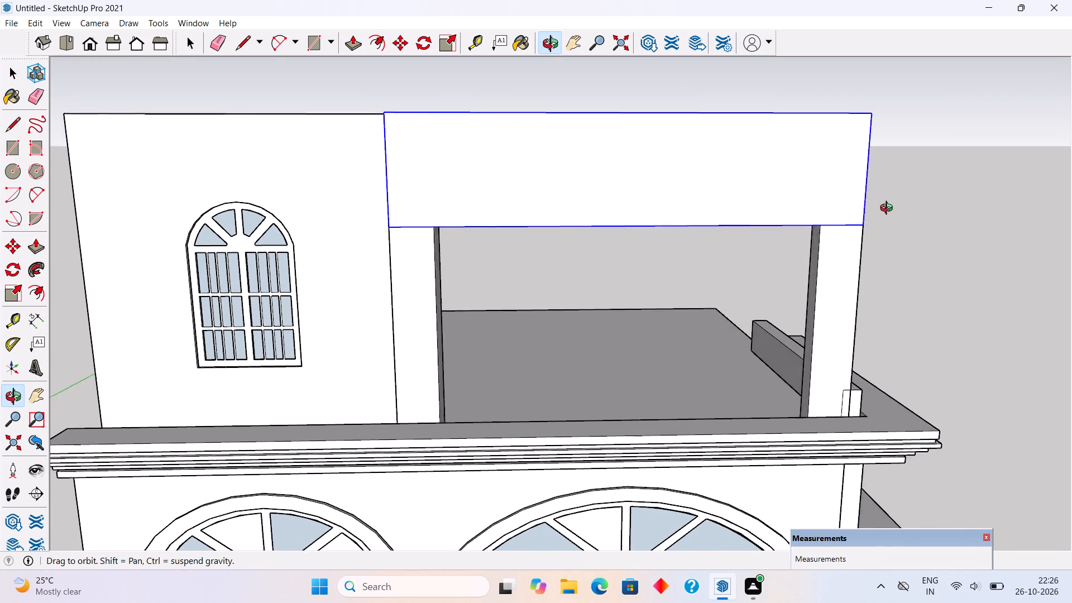
{"action": "middle_click_drag", "start_coordinate": [889, 209], "coordinate": [890, 198]}
{"action": "triple_click", "coordinate": [581, 197]}
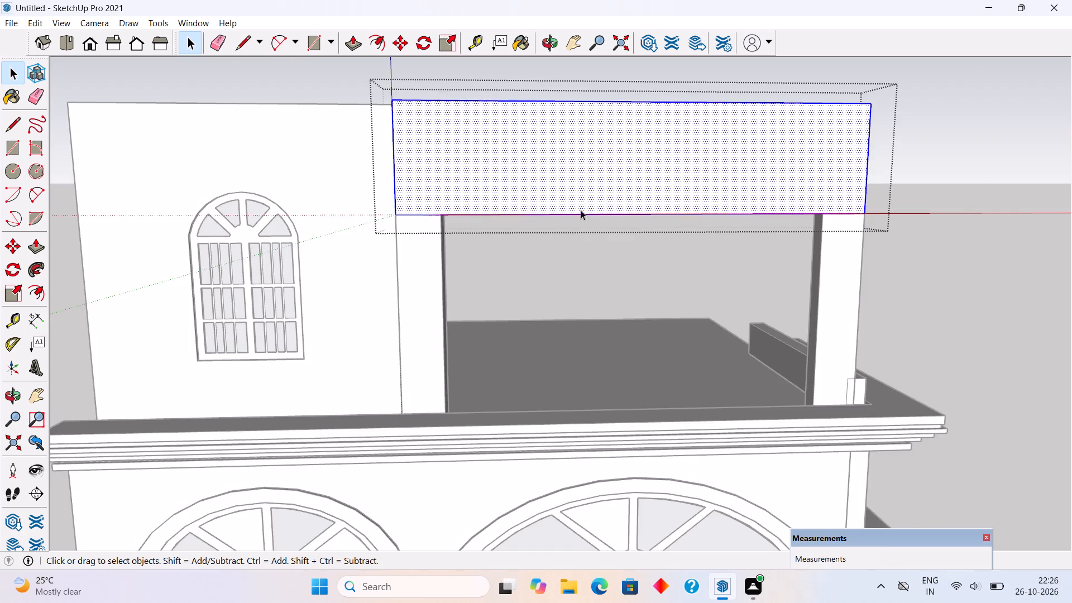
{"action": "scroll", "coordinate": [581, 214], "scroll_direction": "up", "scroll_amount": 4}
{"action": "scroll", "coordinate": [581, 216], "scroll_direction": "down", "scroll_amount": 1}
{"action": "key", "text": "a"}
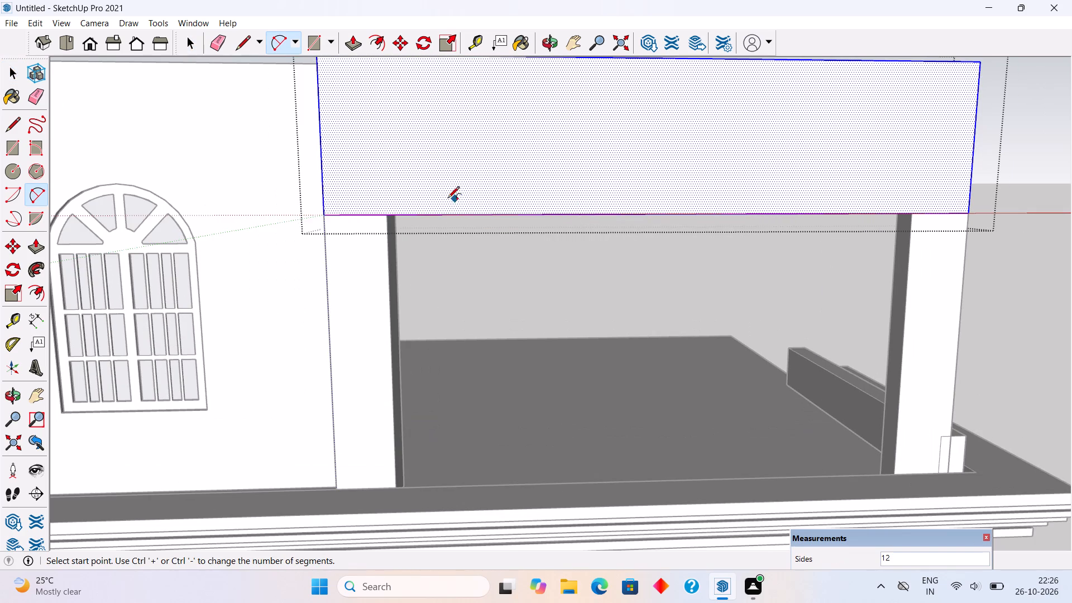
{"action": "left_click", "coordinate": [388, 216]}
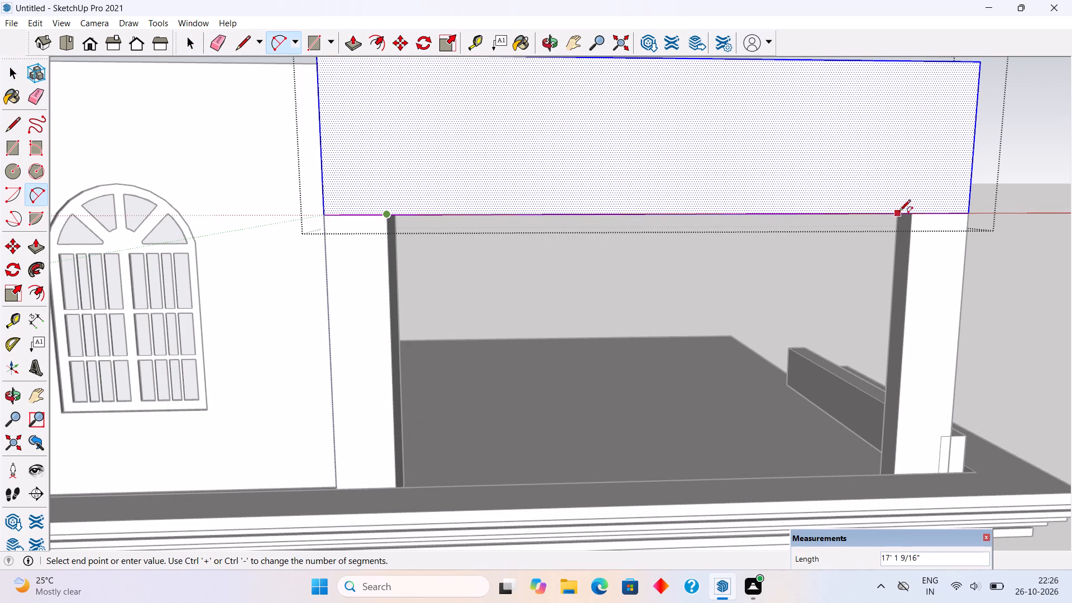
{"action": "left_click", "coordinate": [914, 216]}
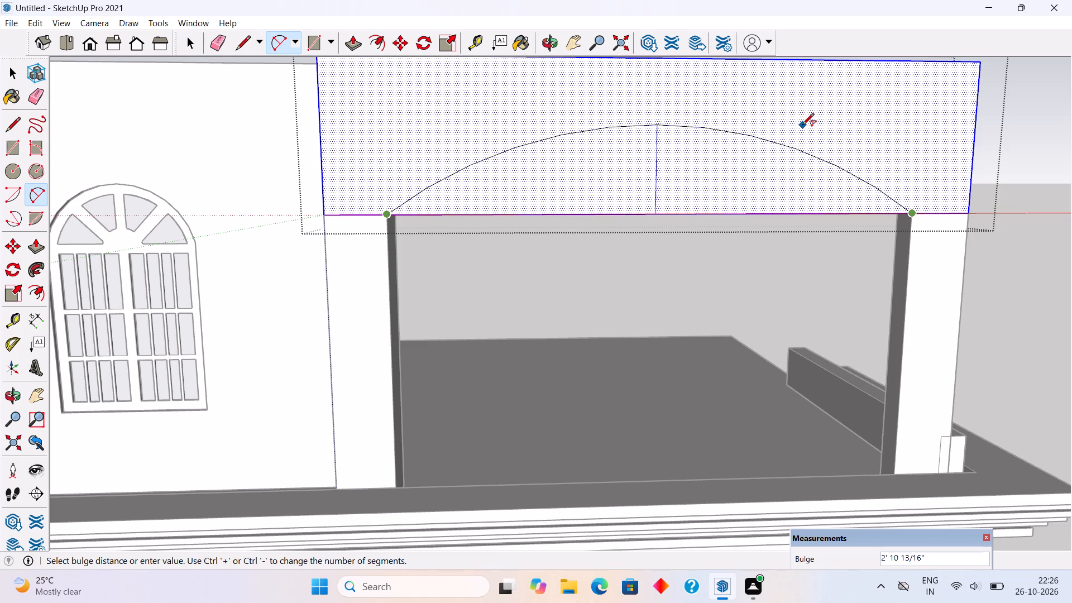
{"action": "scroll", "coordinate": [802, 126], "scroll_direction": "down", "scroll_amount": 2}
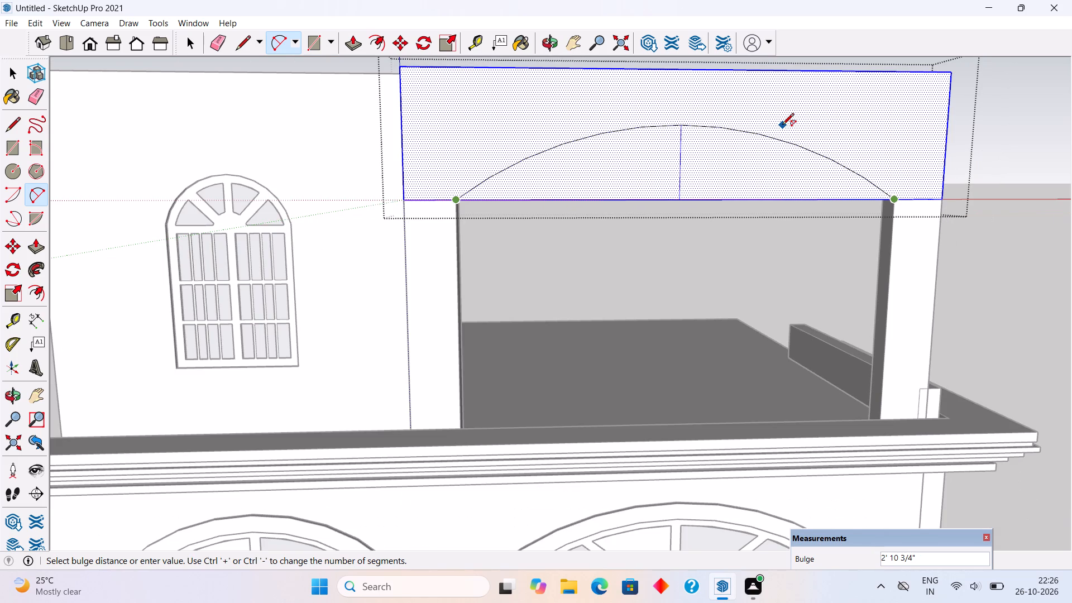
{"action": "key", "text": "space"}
Draw an arc on the beam's front face between the pillars' inner edges with a 3.5' bulge.
{"action": "middle_click_drag", "start_coordinate": [539, 190], "coordinate": [568, 228]}
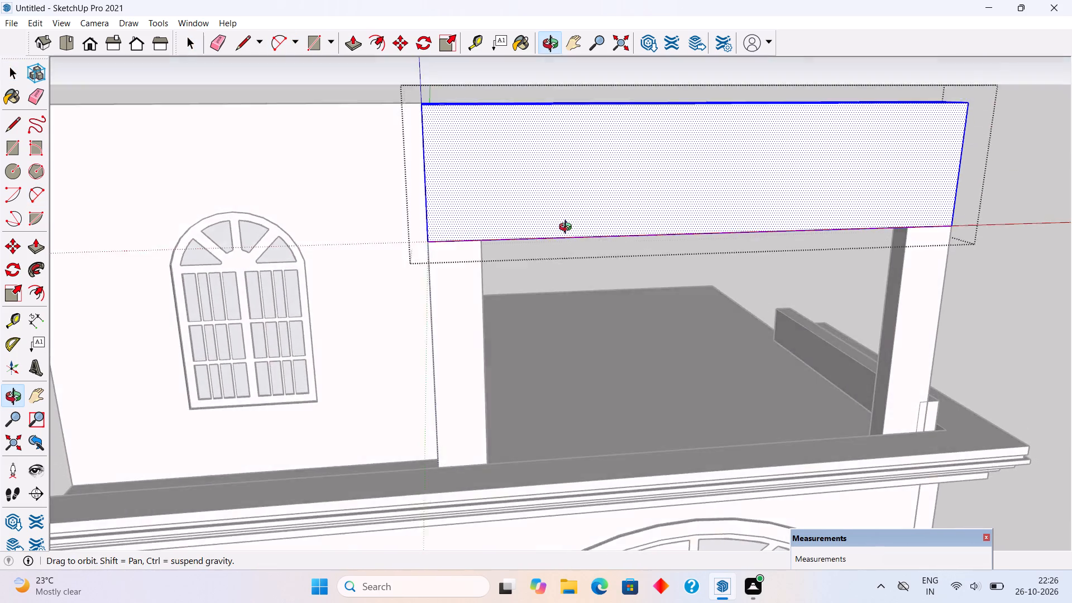
{"action": "middle_click_drag", "start_coordinate": [568, 228], "coordinate": [604, 286]}
{"action": "scroll", "coordinate": [526, 285], "scroll_direction": "up", "scroll_amount": 3}
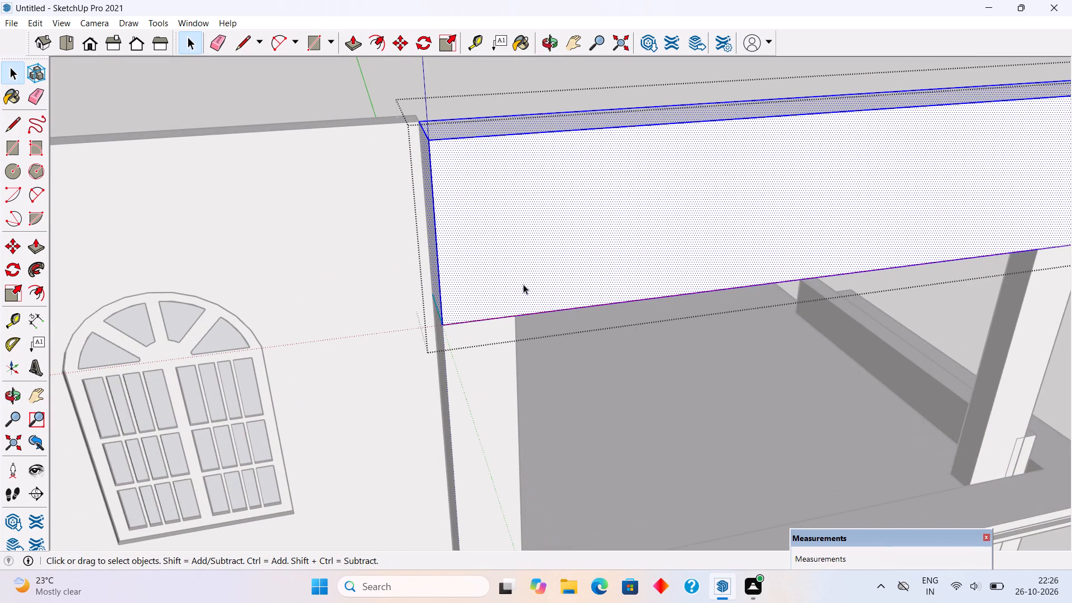
{"action": "middle_click_drag", "start_coordinate": [524, 288], "coordinate": [537, 300]}
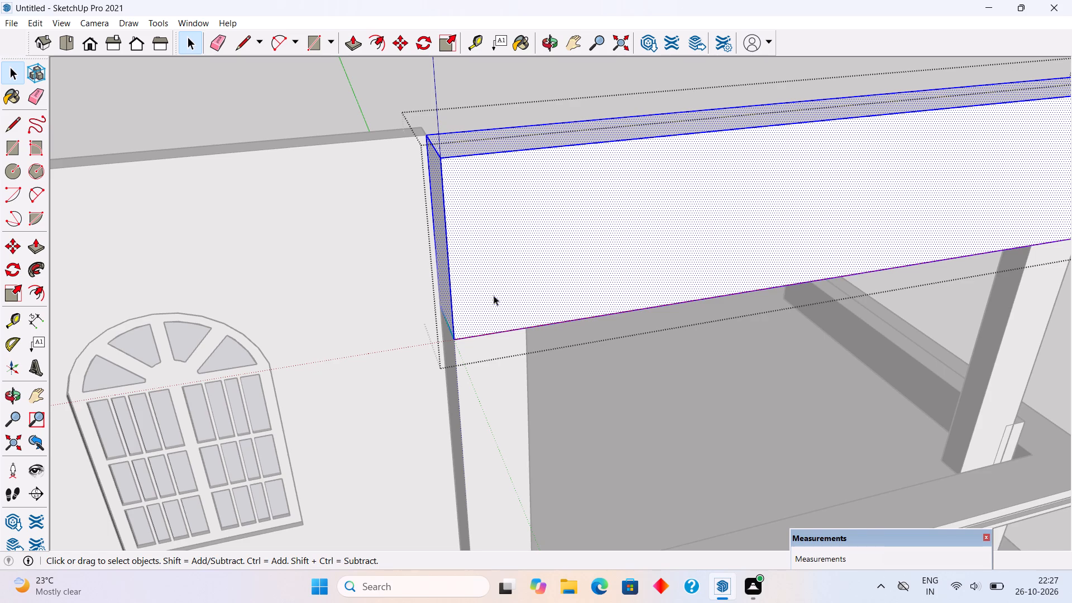
{"action": "scroll", "coordinate": [494, 295], "scroll_direction": "down", "scroll_amount": 2}
{"action": "middle_click_drag", "start_coordinate": [492, 294], "coordinate": [475, 246]}
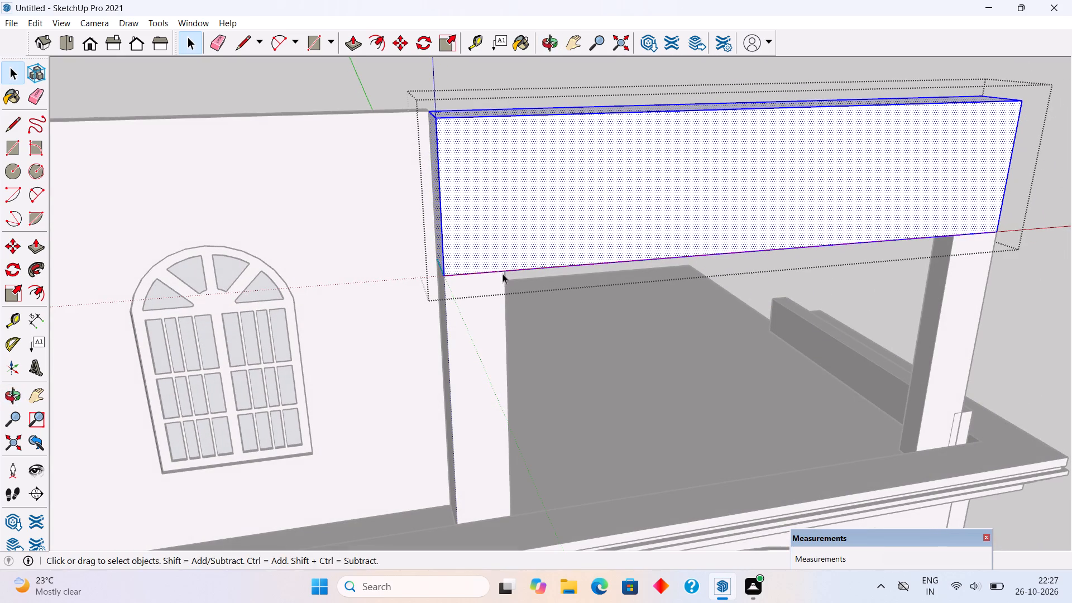
{"action": "middle_click_drag", "start_coordinate": [502, 272], "coordinate": [468, 238]}
{"action": "scroll", "coordinate": [471, 231], "scroll_direction": "up", "scroll_amount": 1}
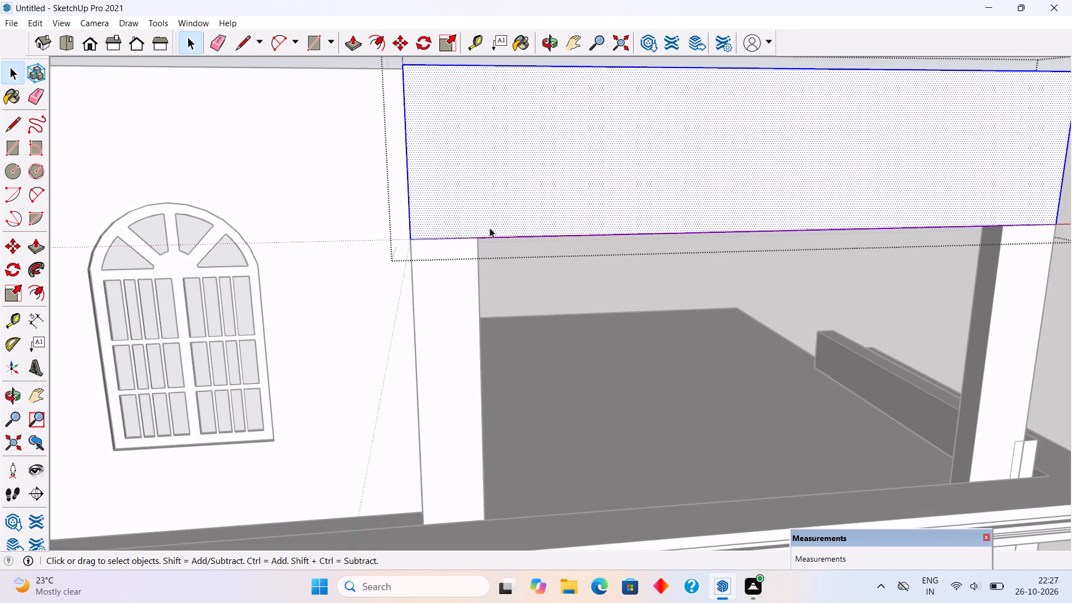
{"action": "scroll", "coordinate": [490, 228], "scroll_direction": "down", "scroll_amount": 1}
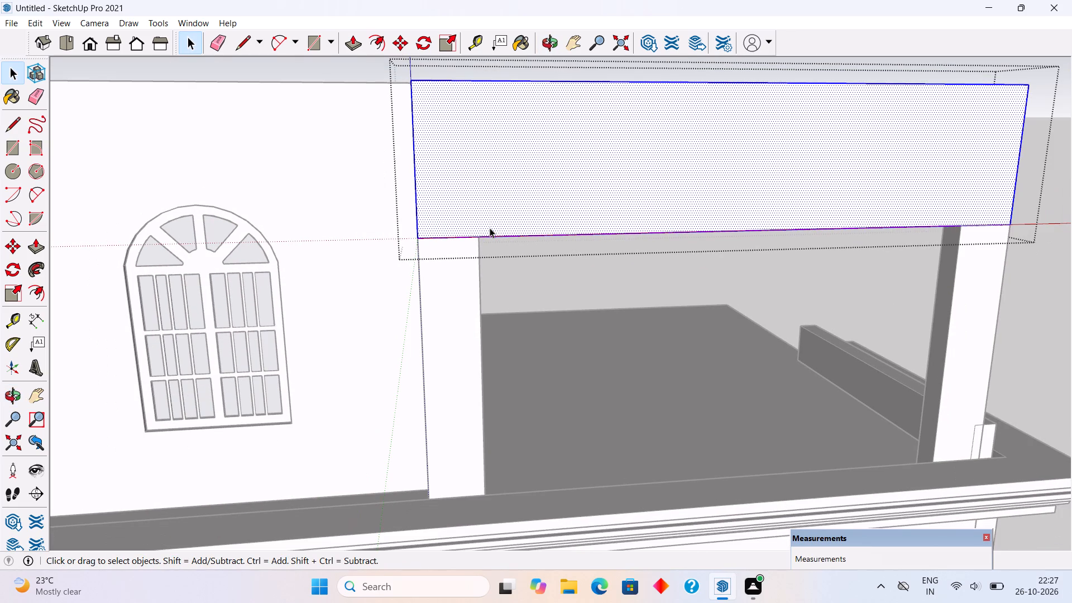
{"action": "key", "text": "a"}
{"action": "left_click", "coordinate": [480, 238]}
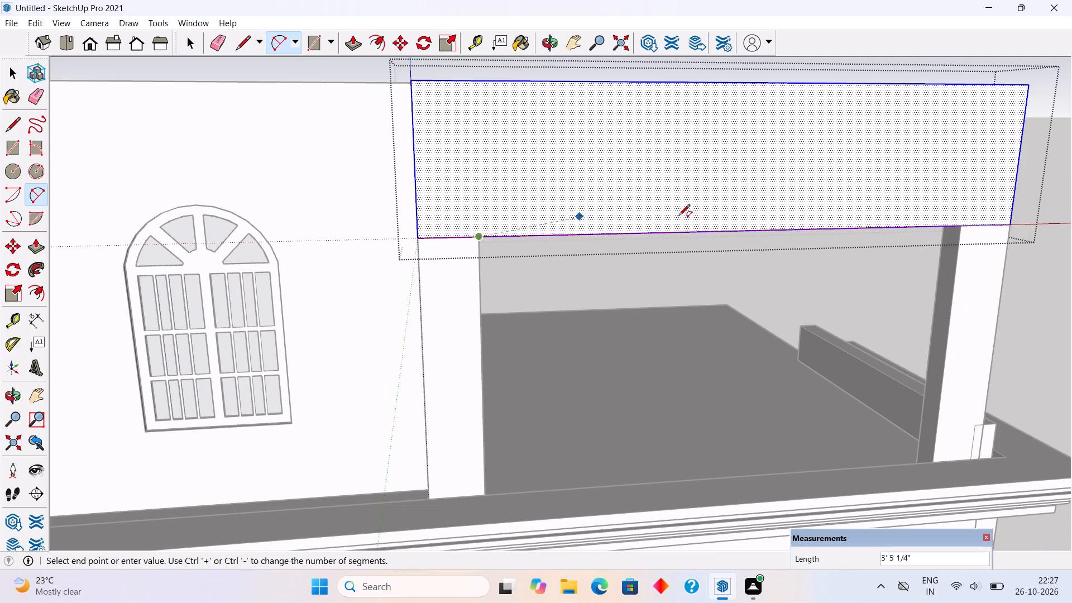
{"action": "left_click", "coordinate": [963, 224]}
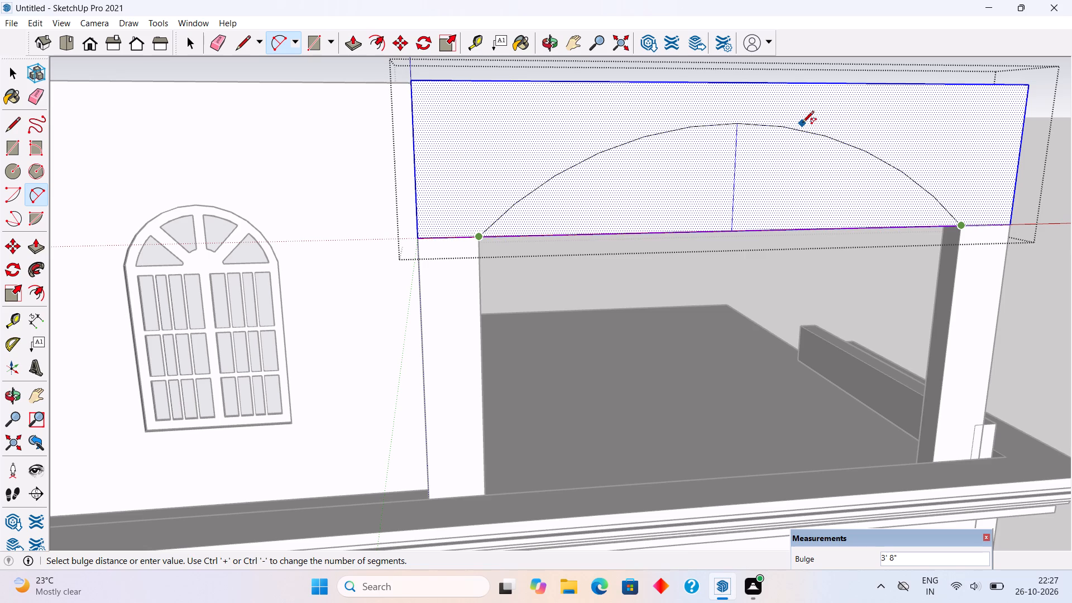
{"action": "type", "text": "3.5'"}
{"action": "key", "text": "Return"}
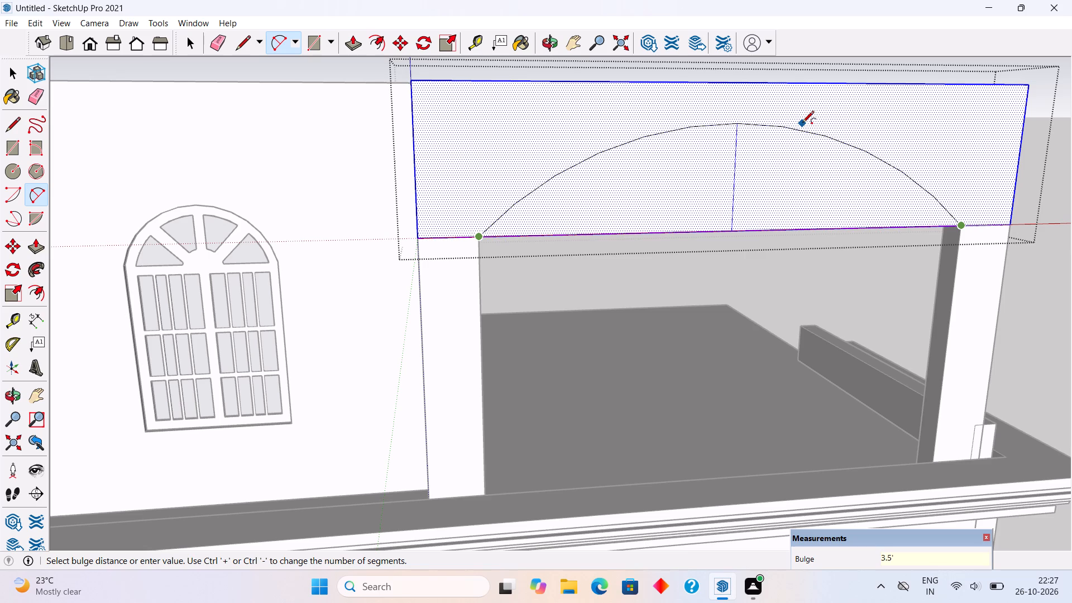
{"action": "key", "text": "space"}
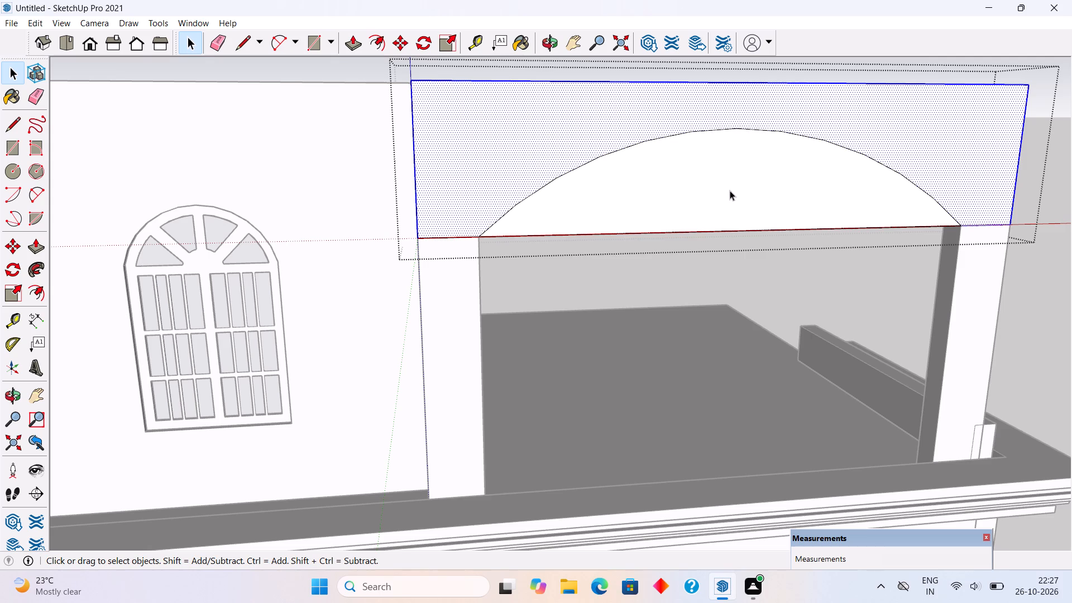
Offset the arched face's outline outward by 8" on the beam's front.
{"action": "left_click", "coordinate": [730, 190]}
{"action": "scroll", "coordinate": [730, 190], "scroll_direction": "up", "scroll_amount": 1}
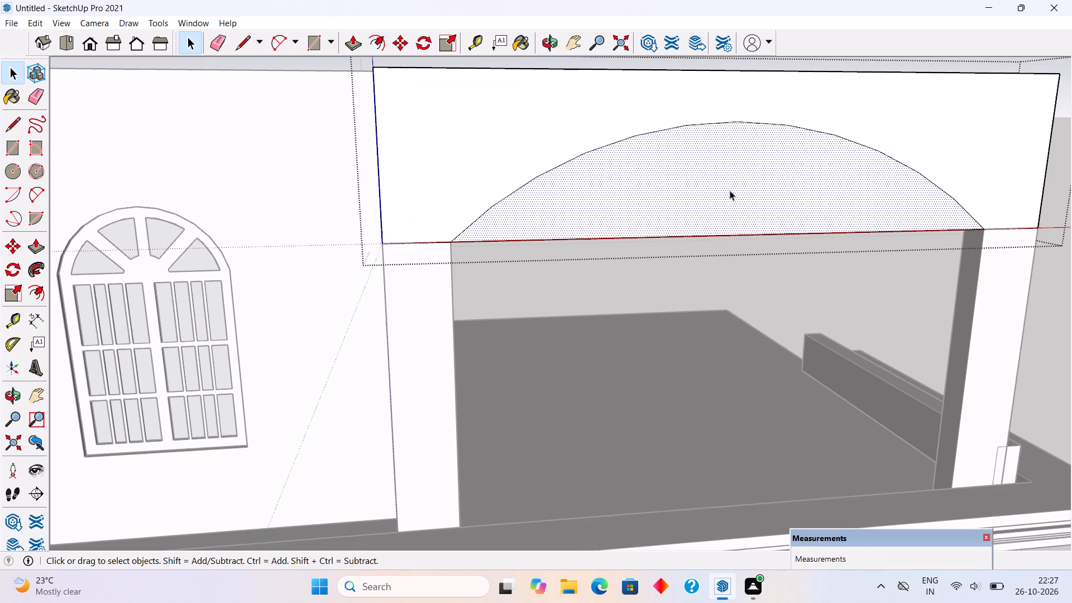
{"action": "key", "text": "f"}
{"action": "left_click", "coordinate": [726, 212]}
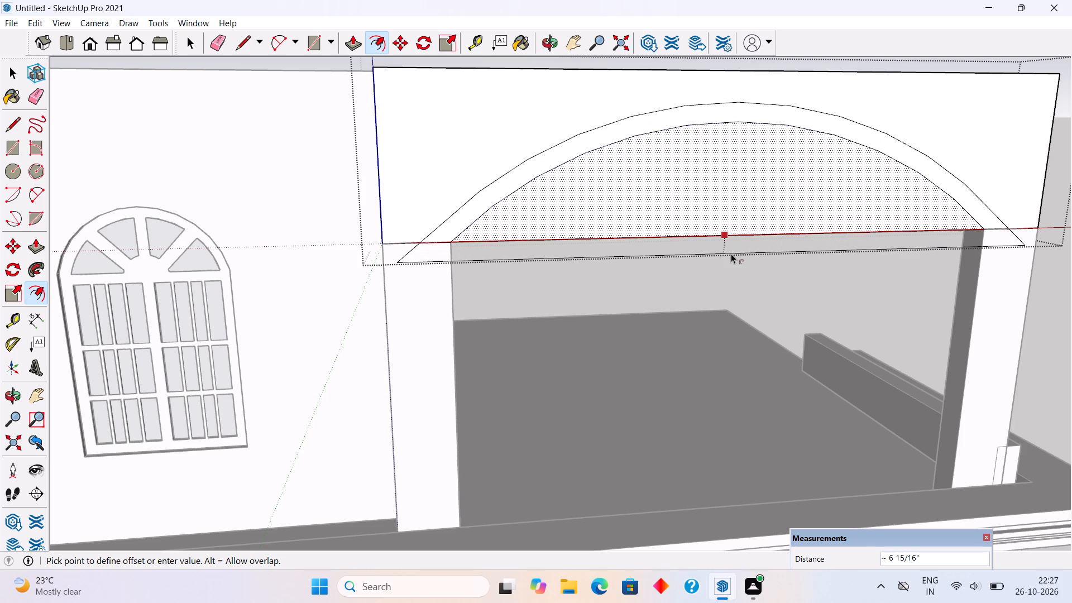
{"action": "type", "text": "8\""}
{"action": "key", "text": "Return"}
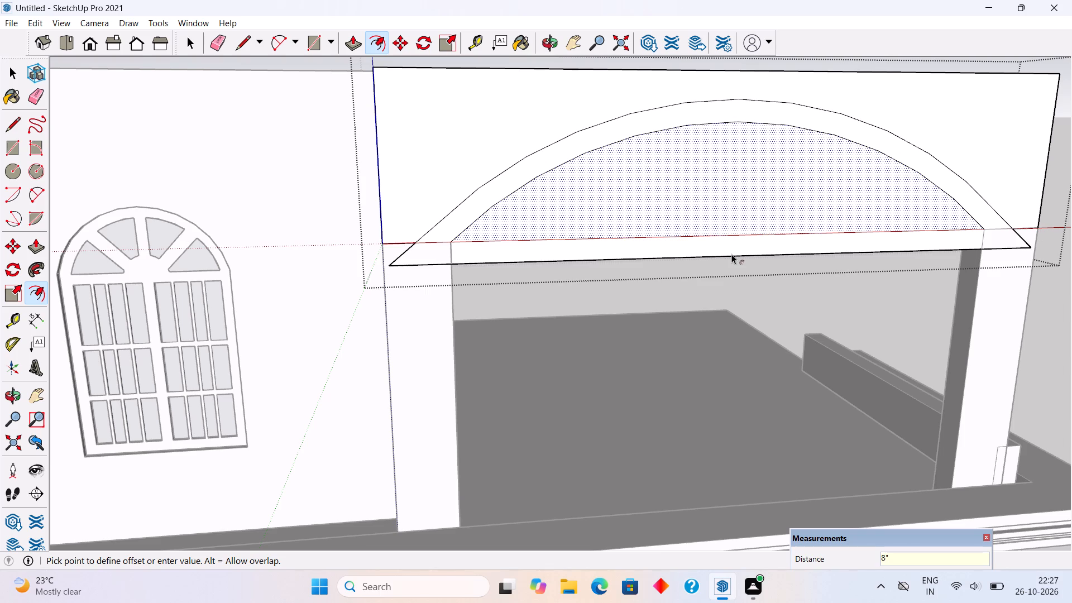
{"action": "key", "text": "space"}
Draw short lines along the beam's bottom edge joining the inner and outer arch outlines at both ends.
{"action": "key", "text": "l"}
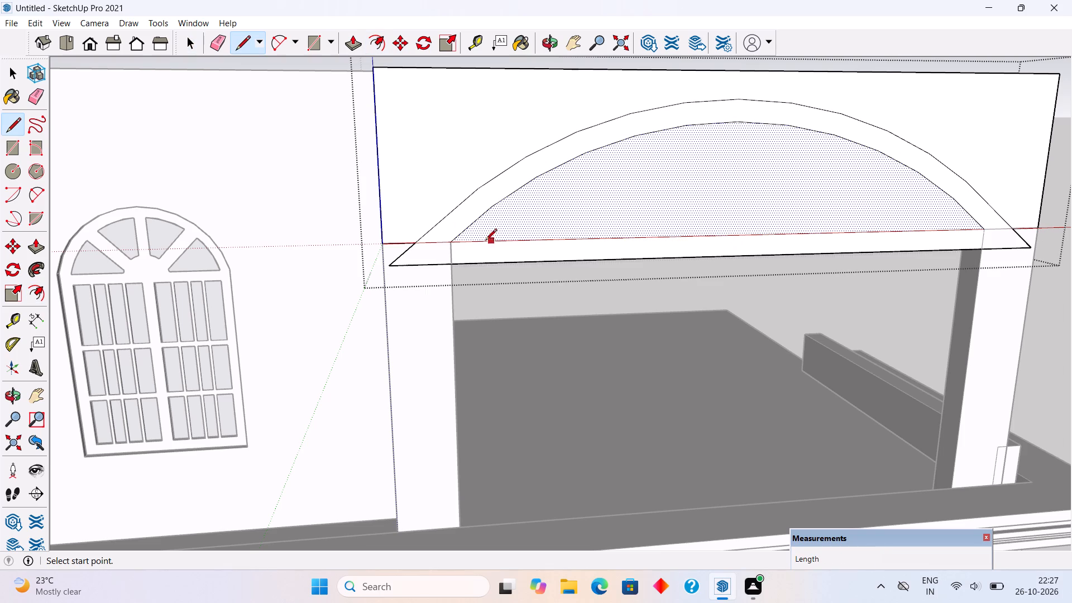
{"action": "left_click", "coordinate": [420, 242]}
{"action": "left_click", "coordinate": [451, 241]}
{"action": "scroll", "coordinate": [293, 248], "scroll_direction": "down", "scroll_amount": 5}
{"action": "scroll", "coordinate": [757, 233], "scroll_direction": "up", "scroll_amount": 4}
{"action": "left_click", "coordinate": [733, 239]}
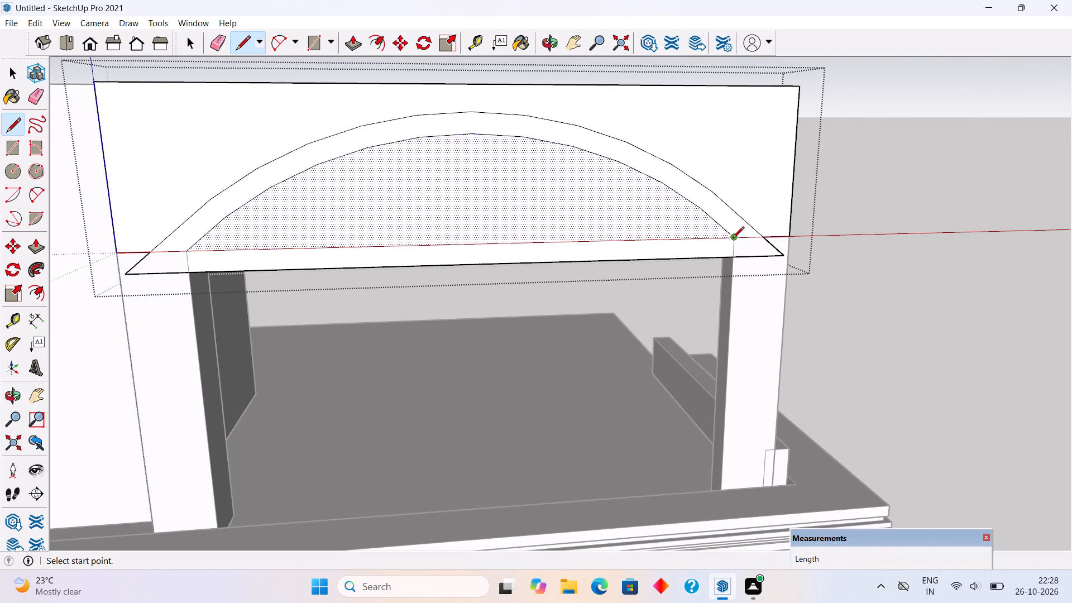
{"action": "left_click", "coordinate": [762, 237]}
{"action": "key", "text": "space"}
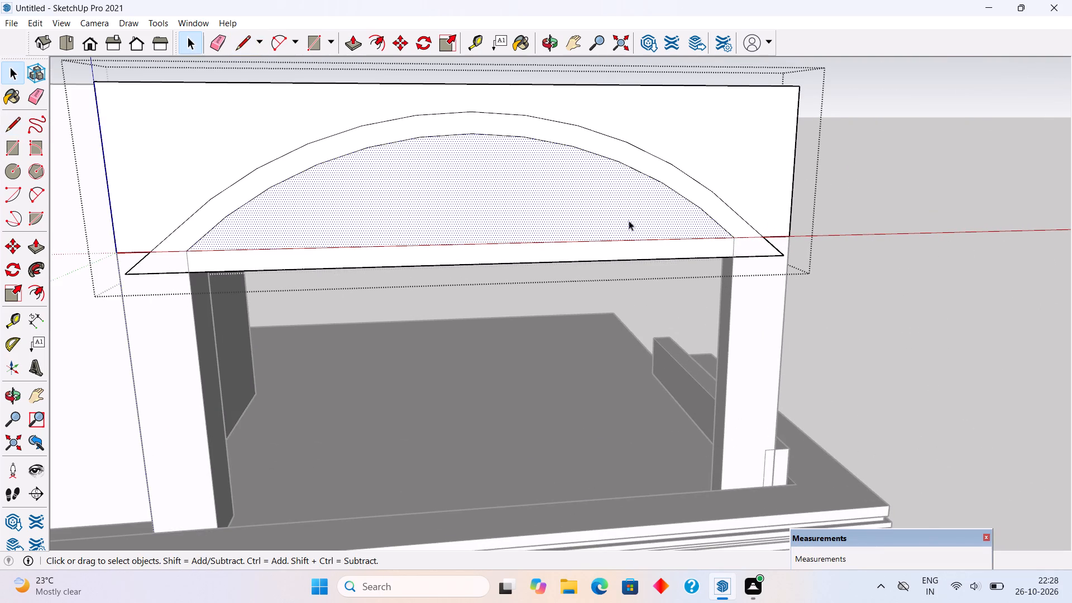
Push the inner arched face 2' back through the beam to cut the arched opening.
{"action": "left_click", "coordinate": [611, 205]}
{"action": "key", "text": "p"}
{"action": "left_click_drag", "start_coordinate": [611, 204], "coordinate": [510, 189]}
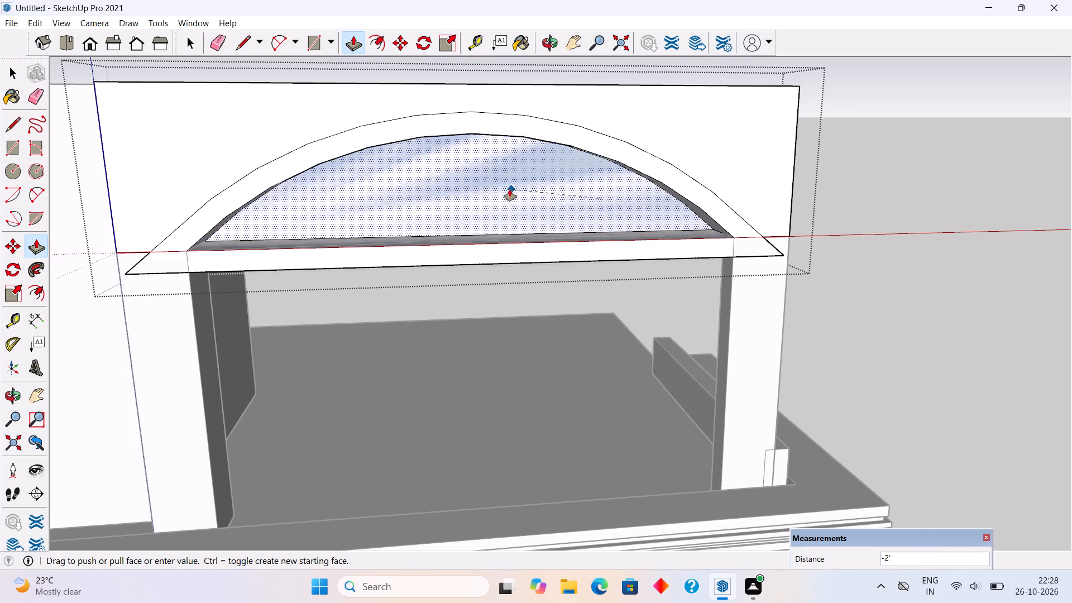
{"action": "left_click_drag", "start_coordinate": [510, 189], "coordinate": [501, 189]}
Delete the leftover strip face across the pillars, the opening's bottom face and its straight rear edge.
{"action": "left_click_drag", "start_coordinate": [504, 251], "coordinate": [488, 256]}
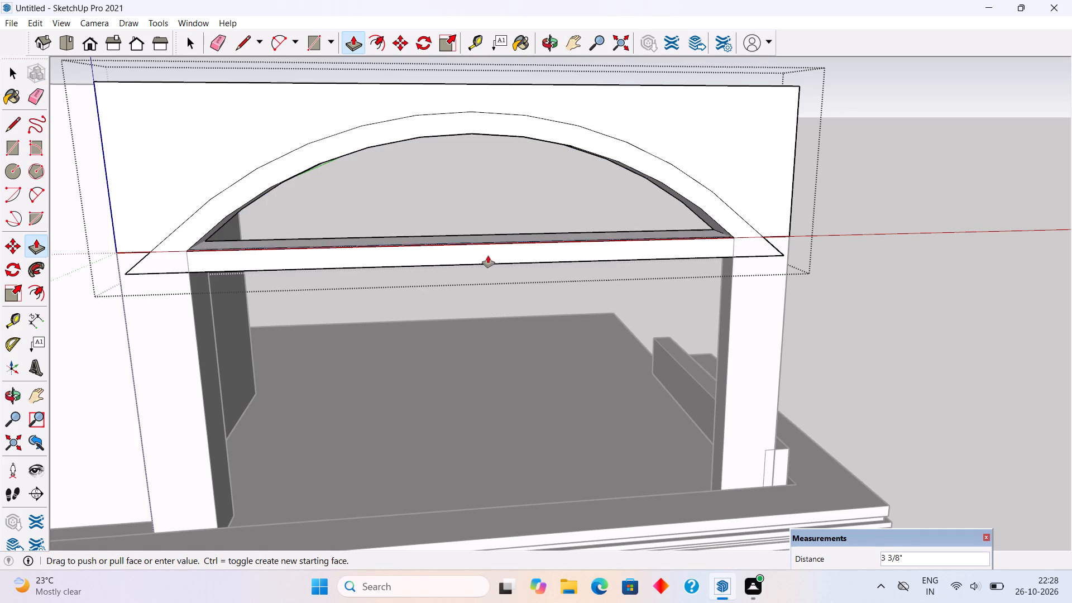
{"action": "left_click_drag", "start_coordinate": [488, 256], "coordinate": [487, 256]}
{"action": "key", "text": "space"}
{"action": "middle_click_drag", "start_coordinate": [559, 271], "coordinate": [710, 281]}
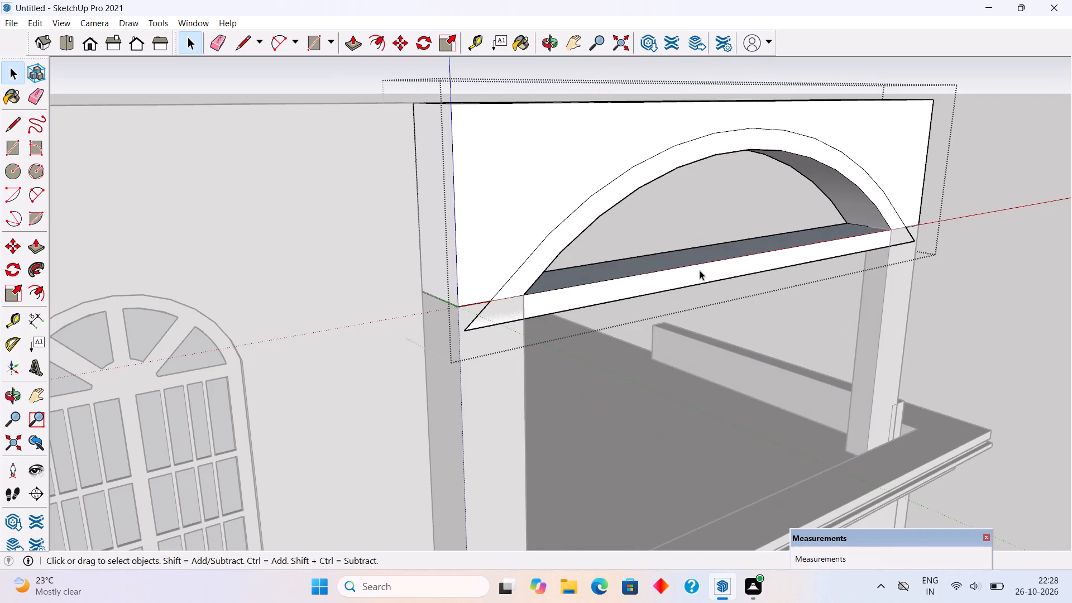
{"action": "left_click", "coordinate": [700, 270]}
{"action": "key", "text": "Delete"}
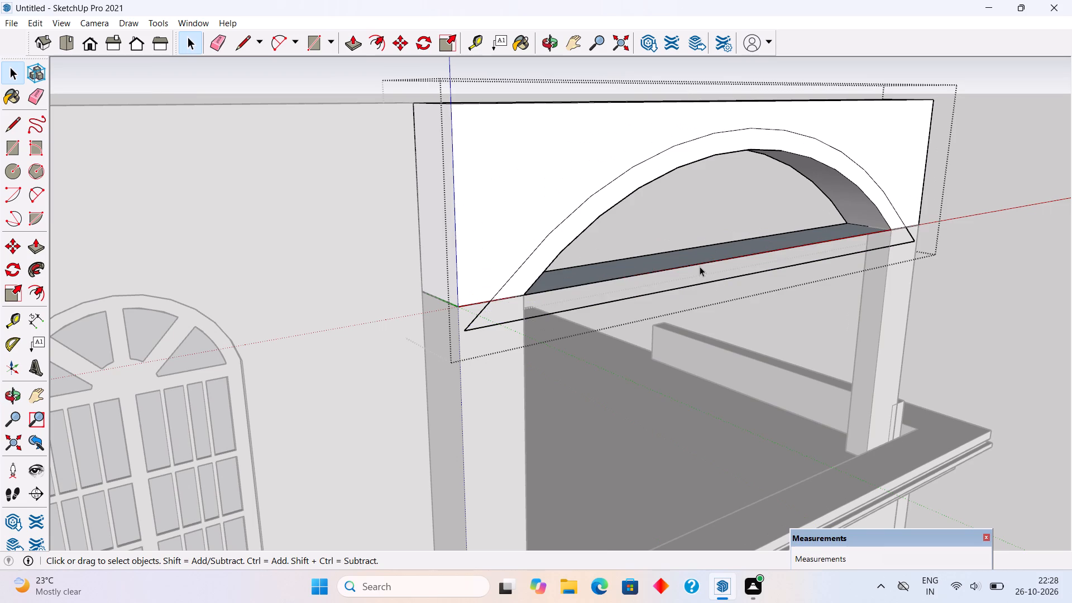
{"action": "left_click", "coordinate": [700, 266]}
{"action": "key", "text": "Delete"}
{"action": "left_click", "coordinate": [701, 263]}
{"action": "key", "text": "Delete"}
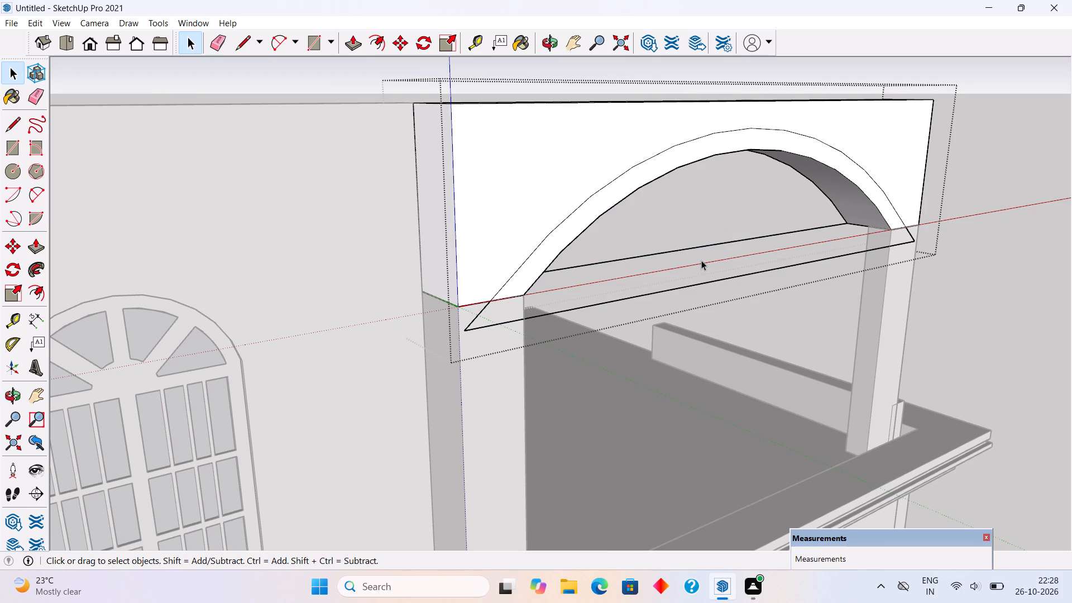
{"action": "left_click", "coordinate": [701, 248]}
{"action": "key", "text": "Delete"}
Delete the leftover offset line below the beam and the two arch outline ends extending past its bottom edge.
{"action": "middle_click_drag", "start_coordinate": [731, 268], "coordinate": [667, 259]}
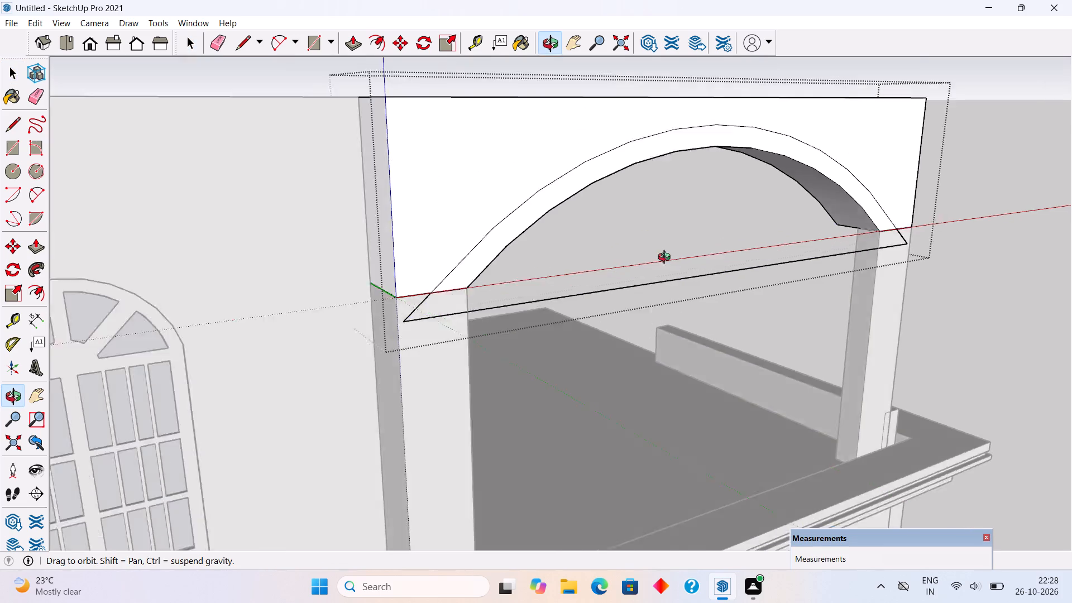
{"action": "middle_click_drag", "start_coordinate": [667, 259], "coordinate": [608, 260]}
{"action": "left_click", "coordinate": [726, 259]}
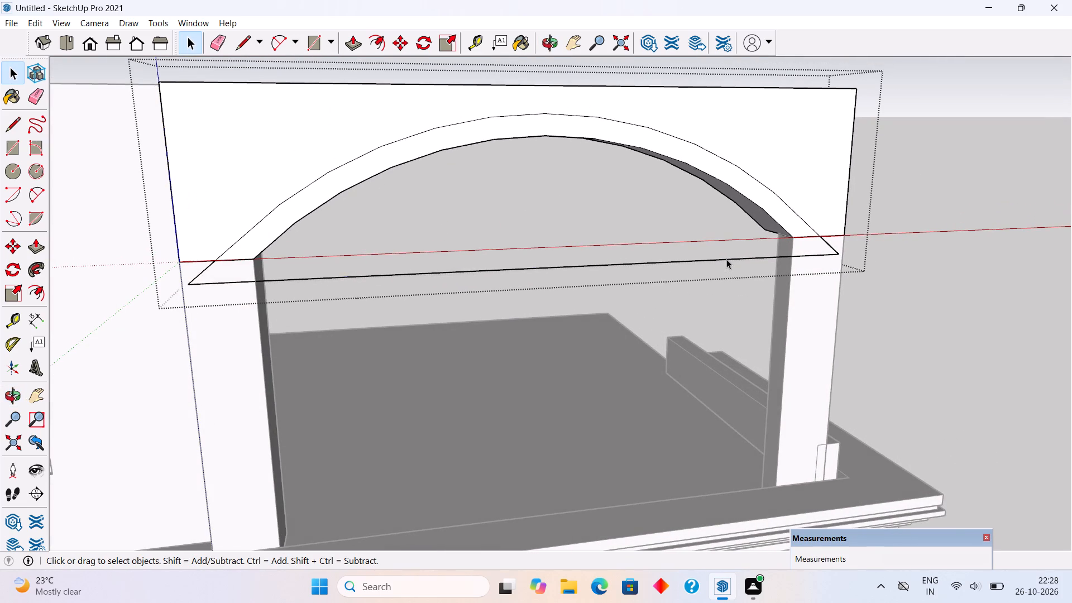
{"action": "key", "text": "Delete"}
{"action": "left_click", "coordinate": [828, 245]}
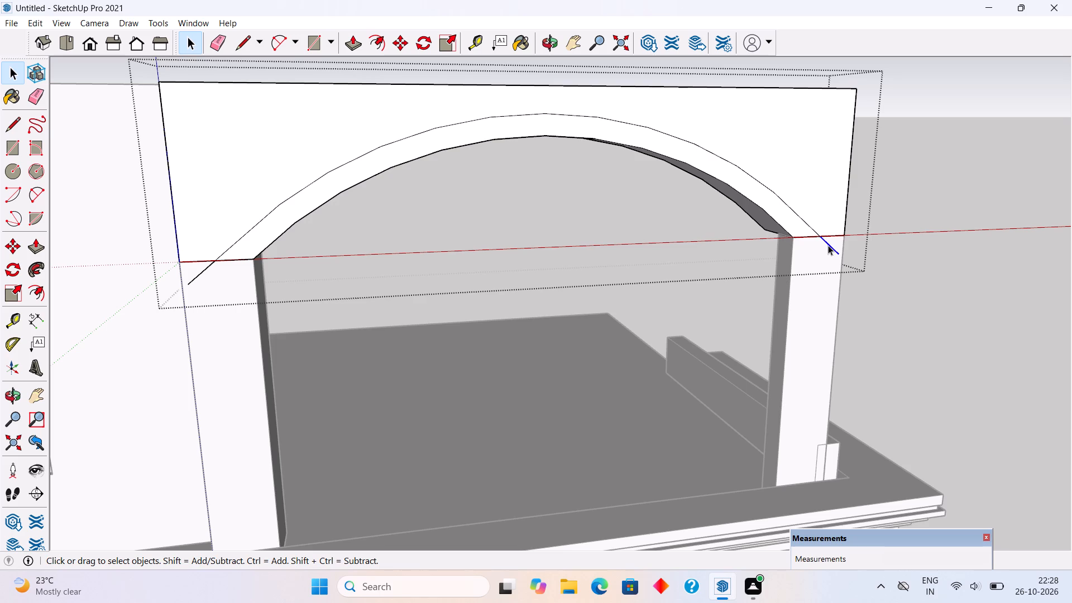
{"action": "key", "text": "Delete"}
{"action": "left_click", "coordinate": [197, 276]}
{"action": "key", "text": "Delete"}
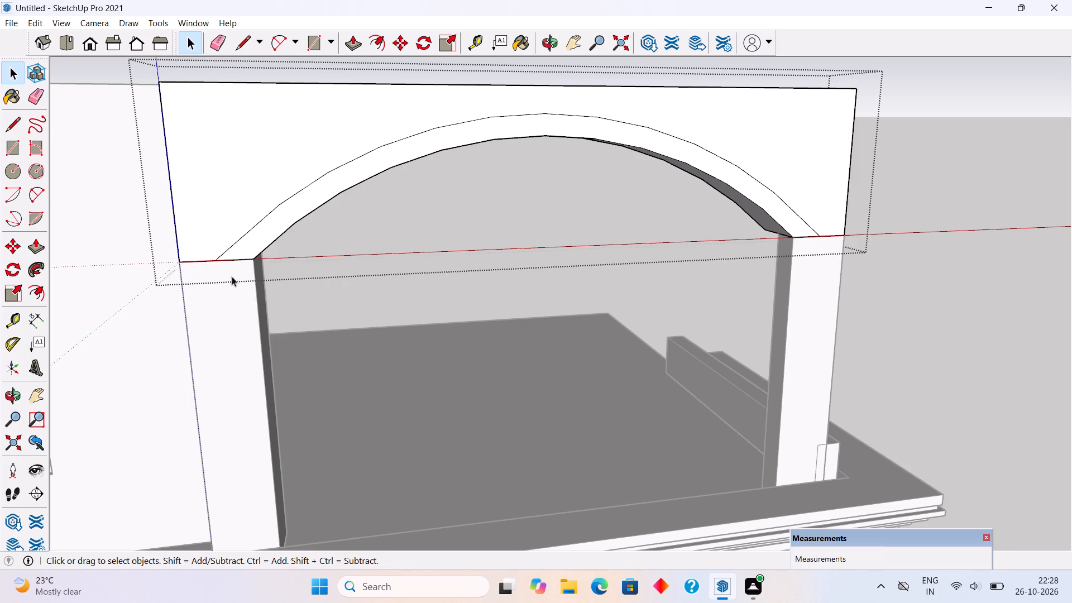
Examine the arched opening and the underside of the arch where it meets both pillars.
{"action": "middle_click_drag", "start_coordinate": [379, 228], "coordinate": [297, 252]}
{"action": "scroll", "coordinate": [291, 266], "scroll_direction": "down", "scroll_amount": 6}
{"action": "middle_click_drag", "start_coordinate": [394, 239], "coordinate": [504, 165]}
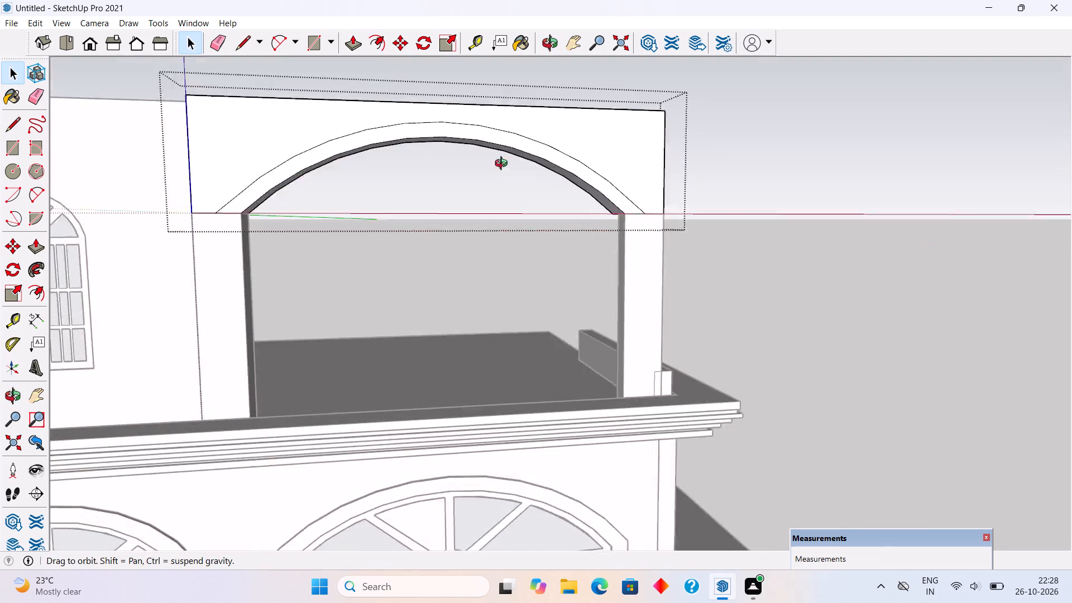
{"action": "middle_click_drag", "start_coordinate": [504, 165], "coordinate": [696, 150]}
{"action": "scroll", "coordinate": [702, 143], "scroll_direction": "up", "scroll_amount": 2}
{"action": "scroll", "coordinate": [754, 232], "scroll_direction": "up", "scroll_amount": 6}
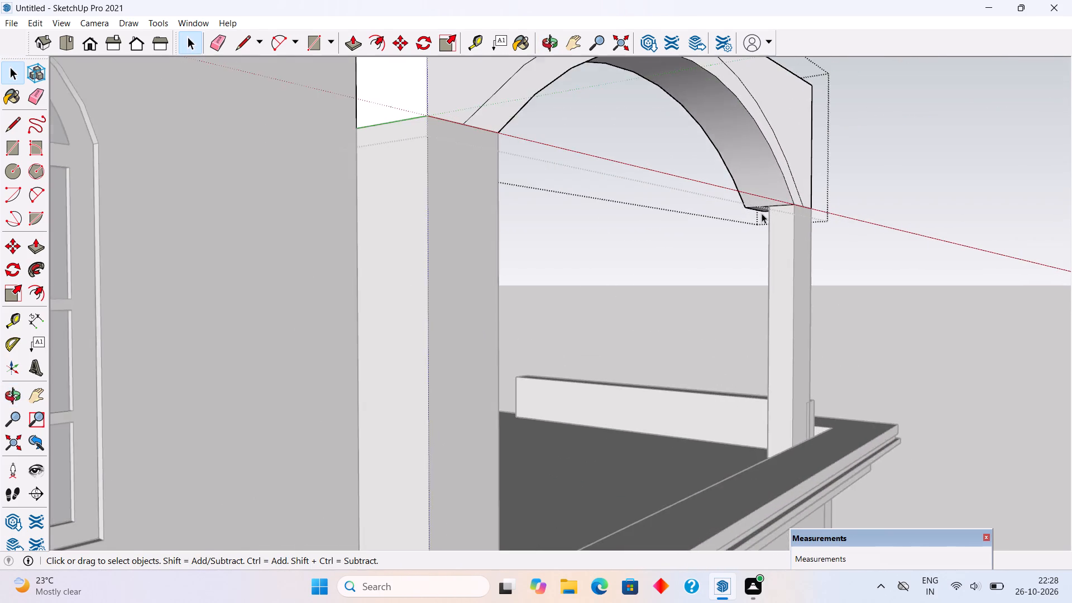
{"action": "scroll", "coordinate": [762, 213], "scroll_direction": "up", "scroll_amount": 2}
{"action": "middle_click_drag", "start_coordinate": [764, 198], "coordinate": [609, 234]}
{"action": "scroll", "coordinate": [609, 234], "scroll_direction": "down", "scroll_amount": 7}
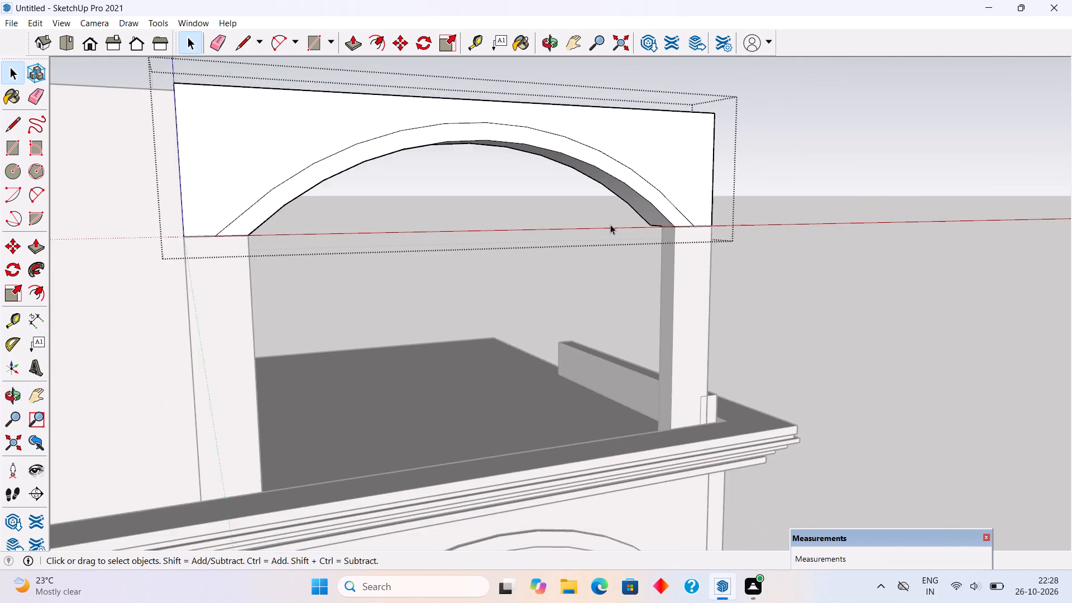
{"action": "middle_click_drag", "start_coordinate": [610, 234], "coordinate": [803, 267]}
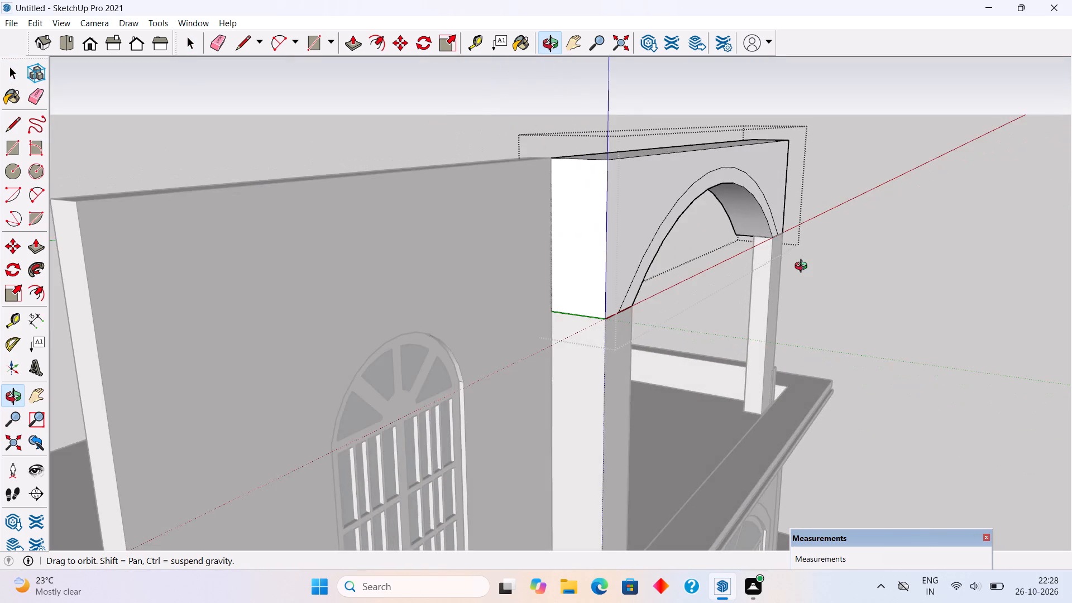
{"action": "middle_click_drag", "start_coordinate": [803, 267], "coordinate": [548, 250]}
Pull the arch's frame band 5" out from the beam's front face and leave the beam group.
{"action": "left_click", "coordinate": [207, 240]}
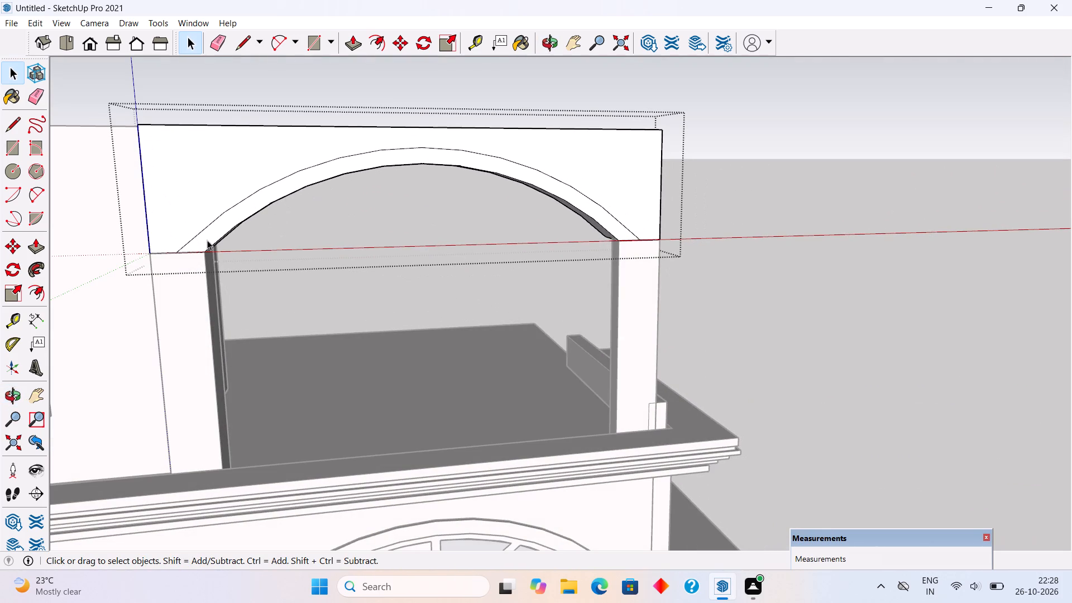
{"action": "key", "text": "p"}
{"action": "left_click", "coordinate": [207, 240]}
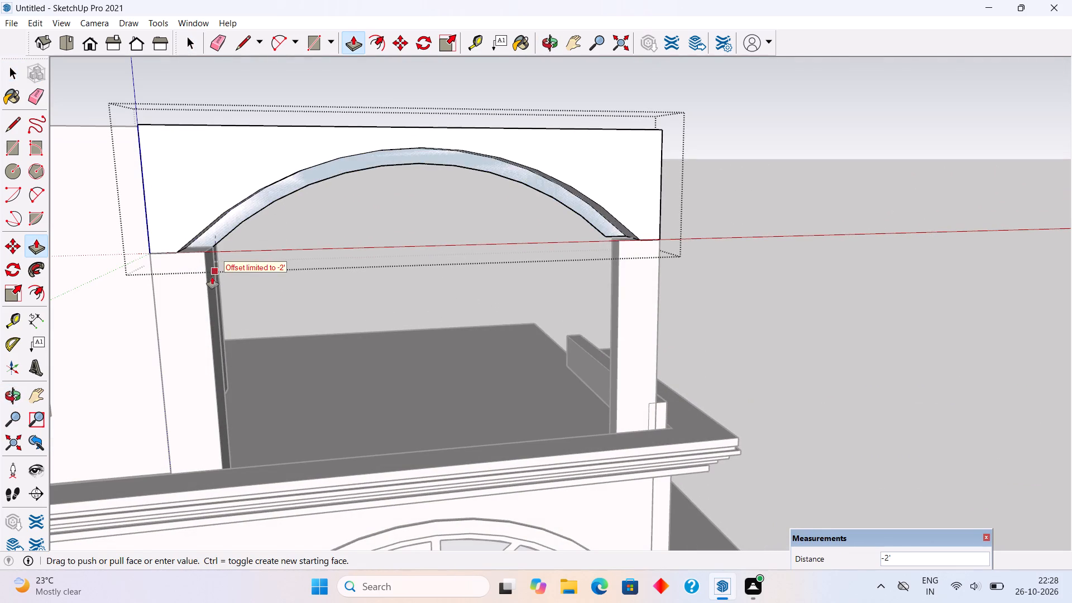
{"action": "type", "text": "5\""}
{"action": "key", "text": "Return"}
{"action": "key", "text": "space"}
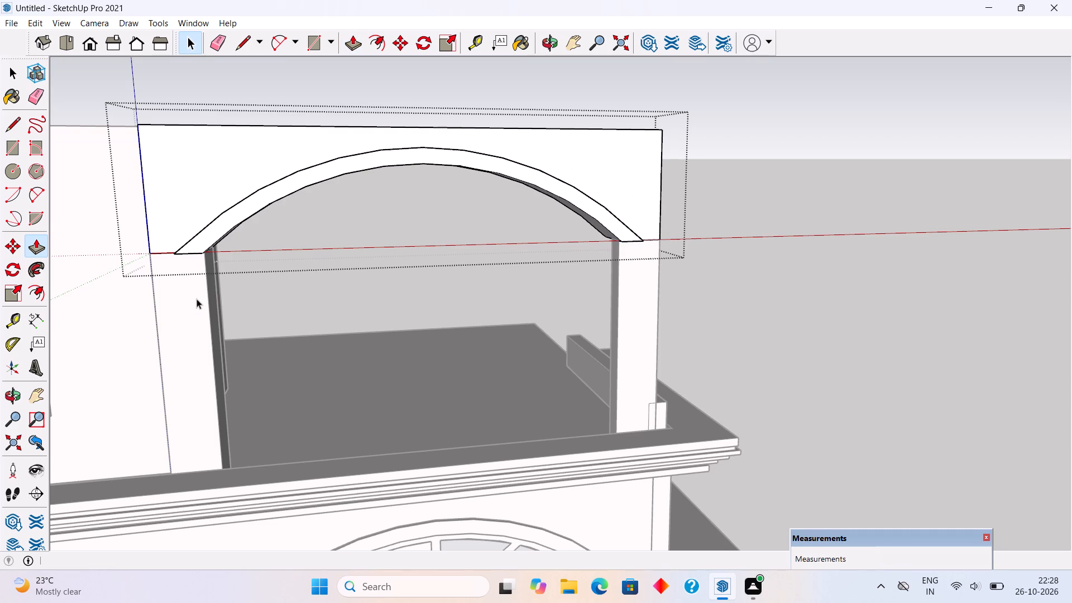
{"action": "left_click", "coordinate": [722, 199]}
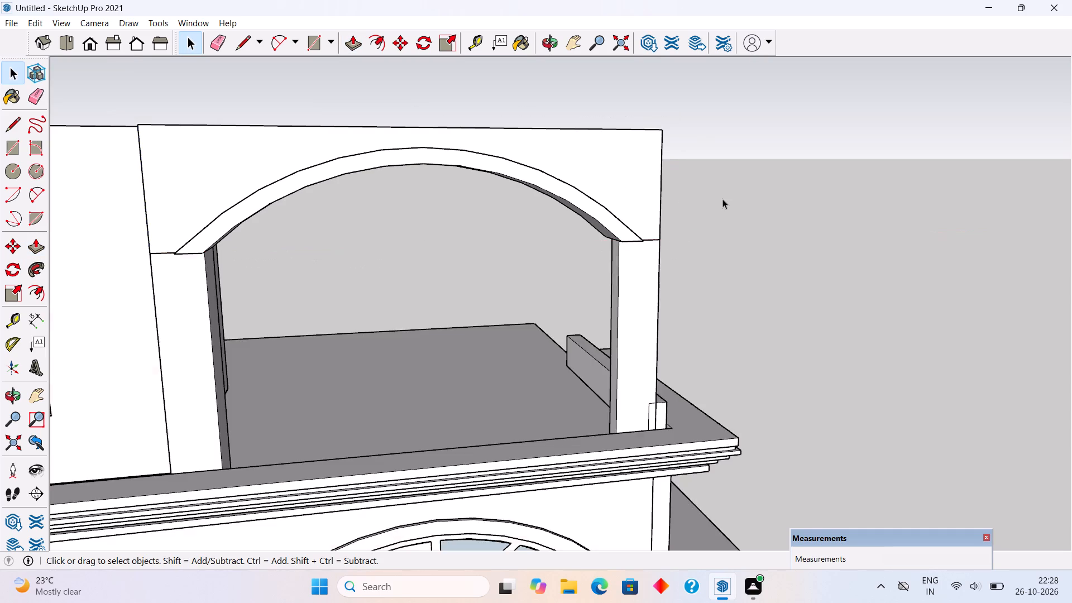
Open the beam group, push its back face in by 5", and leave the group.
{"action": "scroll", "coordinate": [722, 202], "scroll_direction": "down", "scroll_amount": 4}
{"action": "middle_click_drag", "start_coordinate": [617, 247], "coordinate": [577, 138]}
{"action": "scroll", "coordinate": [408, 202], "scroll_direction": "up", "scroll_amount": 3}
{"action": "scroll", "coordinate": [288, 192], "scroll_direction": "up", "scroll_amount": 1}
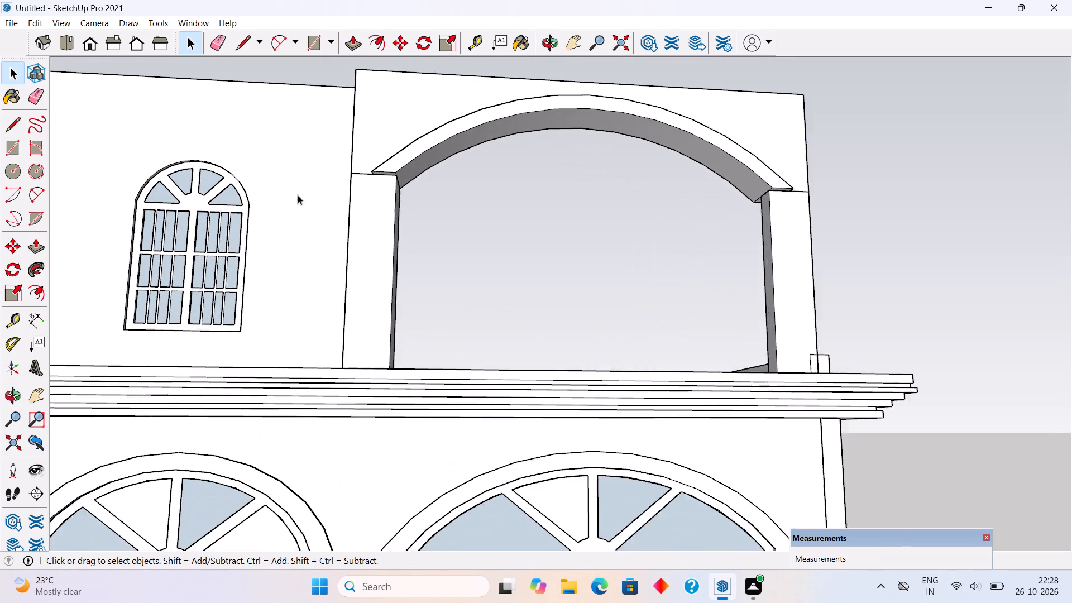
{"action": "scroll", "coordinate": [298, 195], "scroll_direction": "up", "scroll_amount": 1}
{"action": "middle_click_drag", "start_coordinate": [362, 221], "coordinate": [560, 396]}
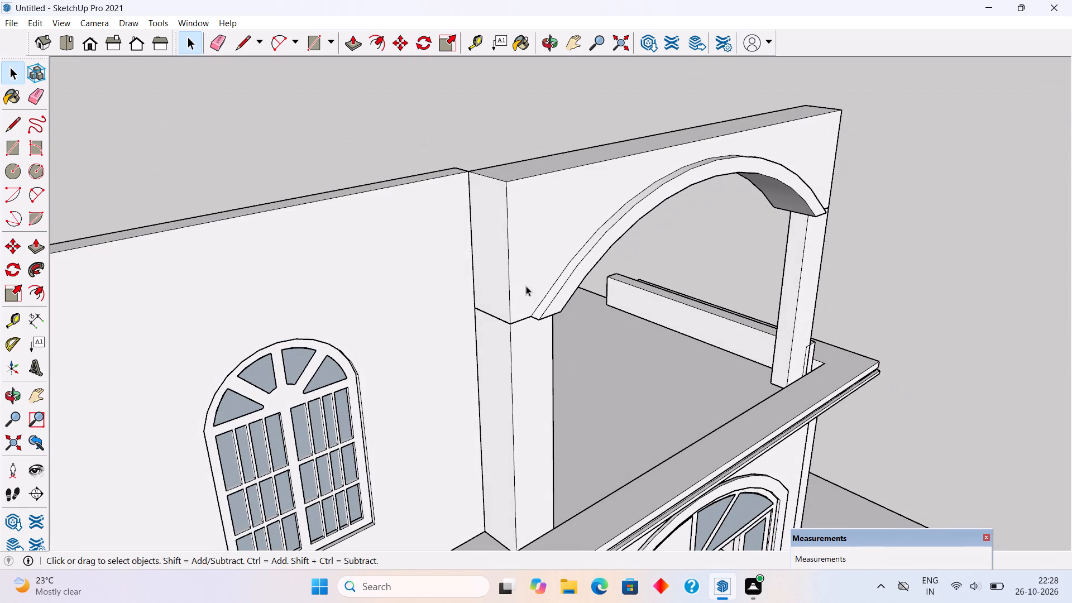
{"action": "left_click", "coordinate": [523, 273]}
{"action": "middle_click_drag", "start_coordinate": [532, 291], "coordinate": [893, 379]}
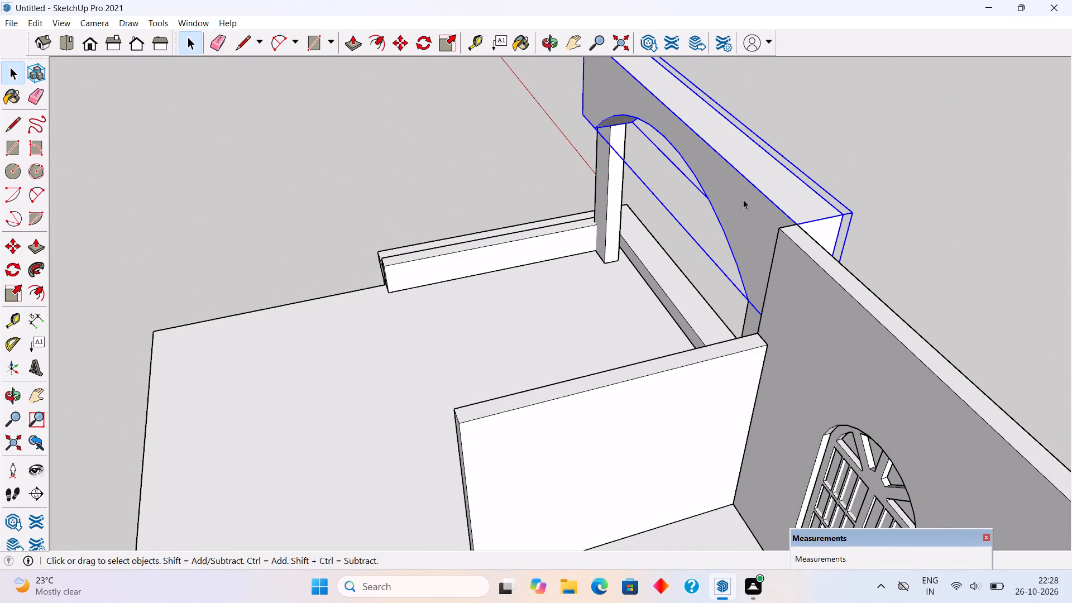
{"action": "triple_click", "coordinate": [744, 199]}
{"action": "key", "text": "p"}
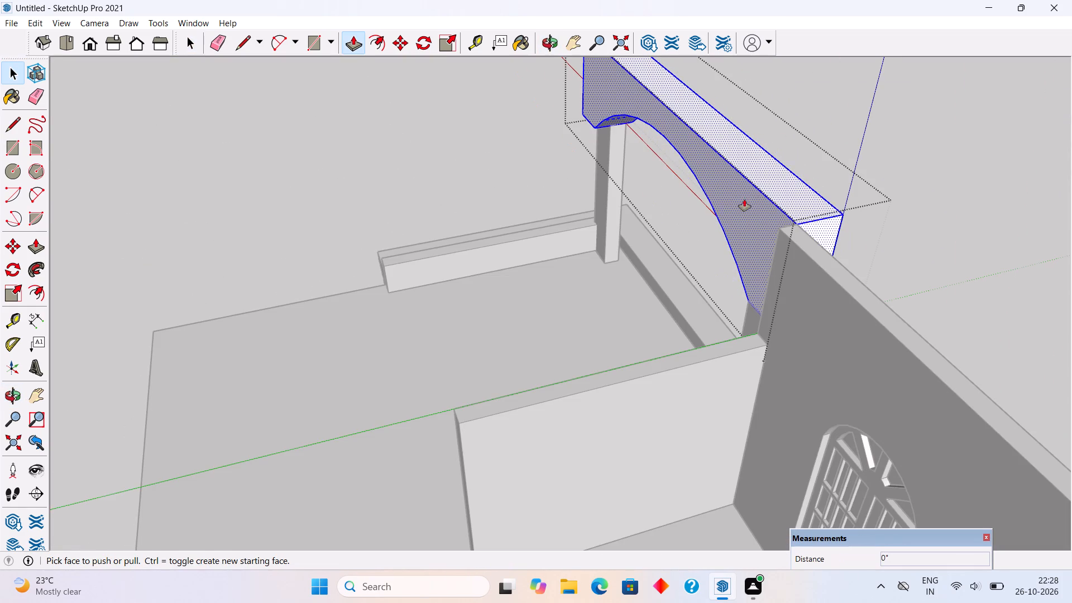
{"action": "left_click", "coordinate": [753, 208]}
{"action": "type", "text": "5\""}
{"action": "key", "text": "Return"}
{"action": "key", "text": "space"}
{"action": "middle_click_drag", "start_coordinate": [565, 262], "coordinate": [963, 318]}
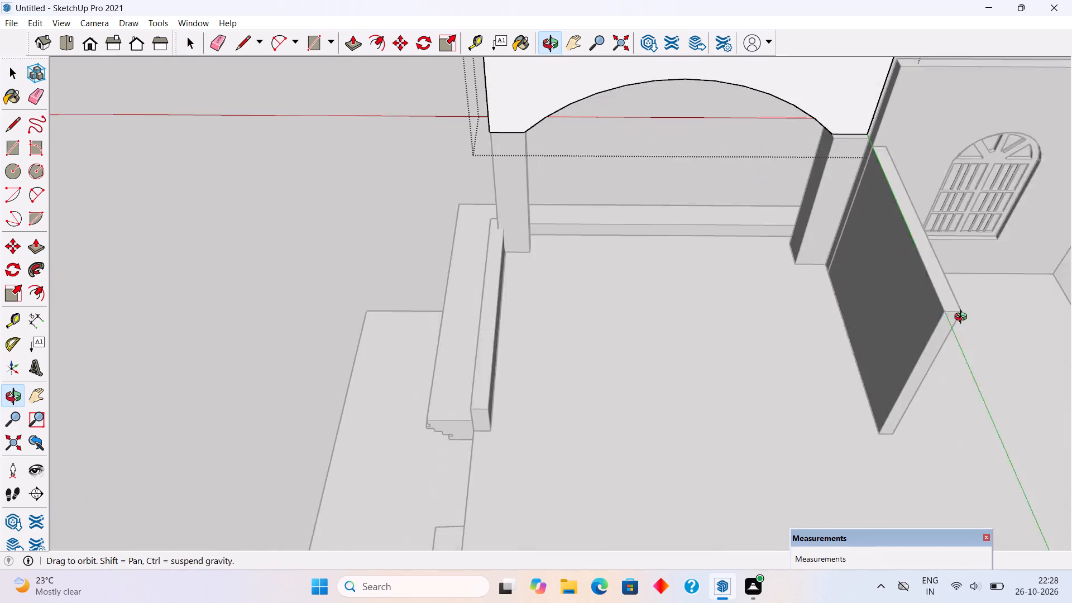
{"action": "middle_click_drag", "start_coordinate": [963, 318], "coordinate": [984, 307]}
{"action": "scroll", "coordinate": [820, 146], "scroll_direction": "down", "scroll_amount": 5}
{"action": "scroll", "coordinate": [796, 227], "scroll_direction": "down", "scroll_amount": 5}
{"action": "scroll", "coordinate": [831, 64], "scroll_direction": "up", "scroll_amount": 5}
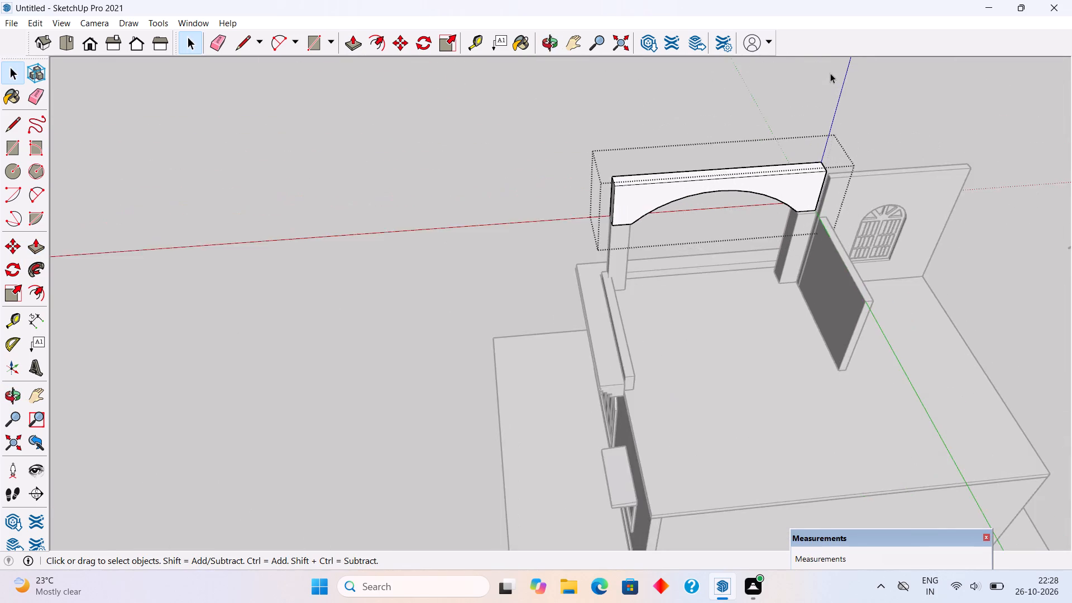
{"action": "scroll", "coordinate": [830, 73], "scroll_direction": "up", "scroll_amount": 6}
{"action": "left_click", "coordinate": [826, 110]}
Move the beam 5" back so its rear bottom corner meets the pillar's rear top corner.
{"action": "scroll", "coordinate": [783, 226], "scroll_direction": "up", "scroll_amount": 5}
{"action": "left_click", "coordinate": [806, 218]}
{"action": "scroll", "coordinate": [817, 244], "scroll_direction": "up", "scroll_amount": 7}
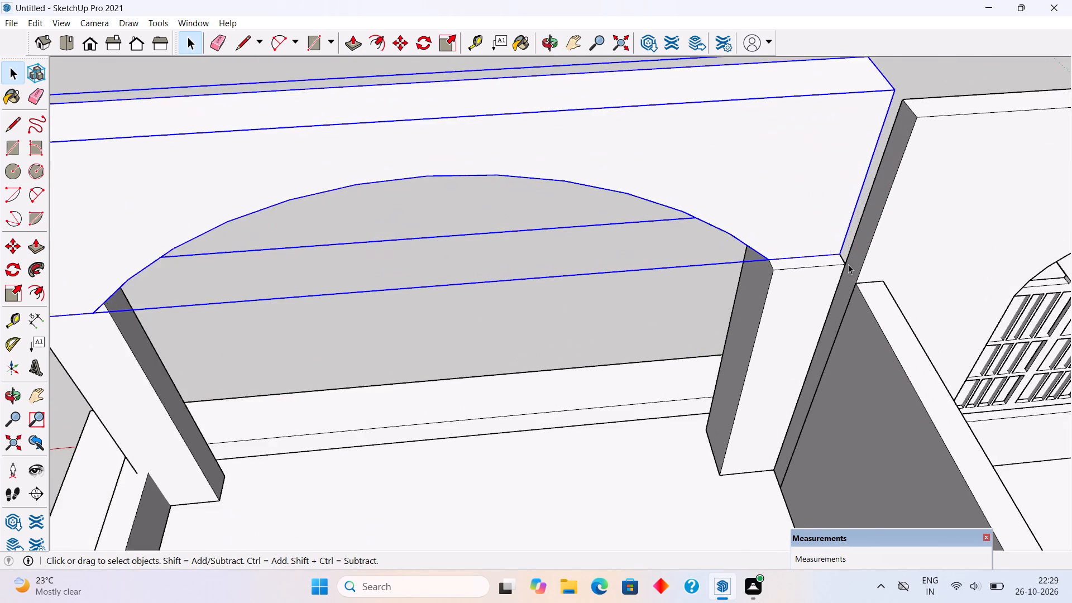
{"action": "scroll", "coordinate": [848, 264], "scroll_direction": "up", "scroll_amount": 3}
{"action": "key", "text": "m"}
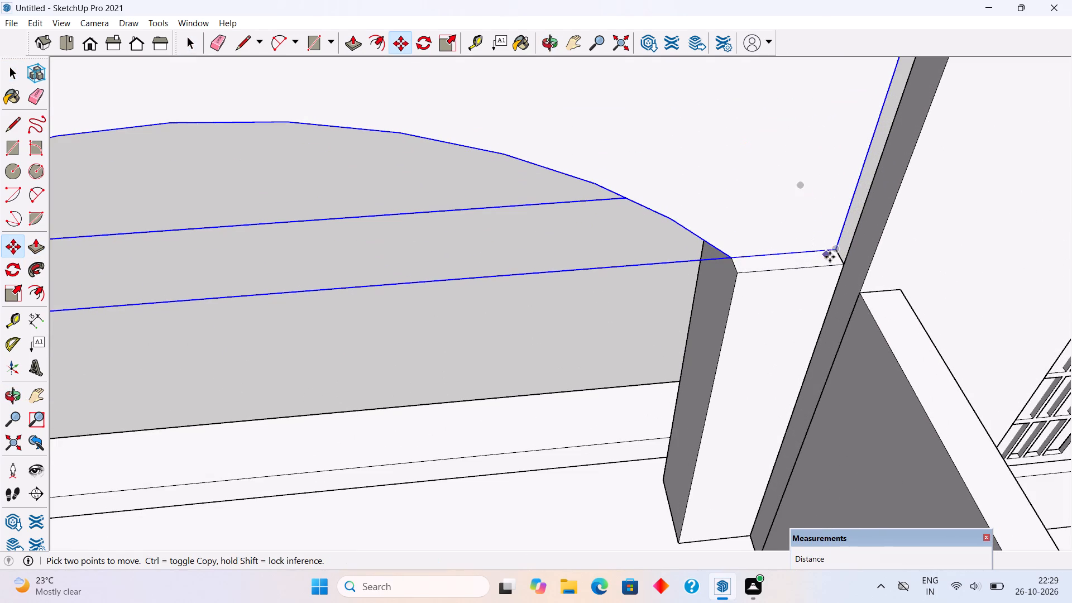
{"action": "left_click", "coordinate": [837, 247]}
{"action": "left_click", "coordinate": [845, 268]}
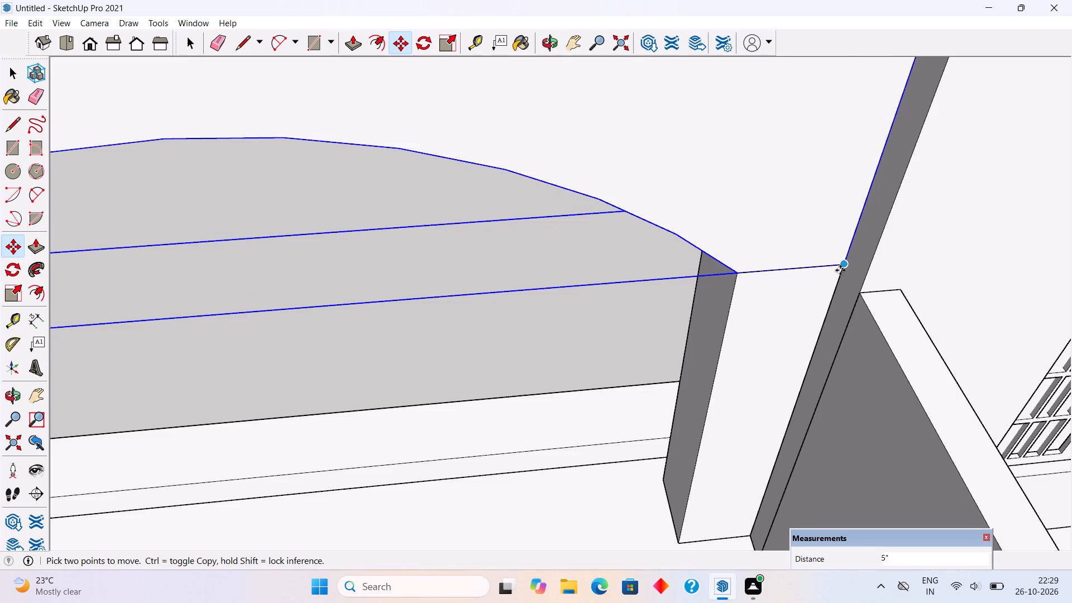
{"action": "scroll", "coordinate": [840, 270], "scroll_direction": "down", "scroll_amount": 5}
{"action": "scroll", "coordinate": [815, 308], "scroll_direction": "down", "scroll_amount": 4}
{"action": "middle_click_drag", "start_coordinate": [821, 279], "coordinate": [853, 211]}
{"action": "scroll", "coordinate": [753, 260], "scroll_direction": "down", "scroll_amount": 5}
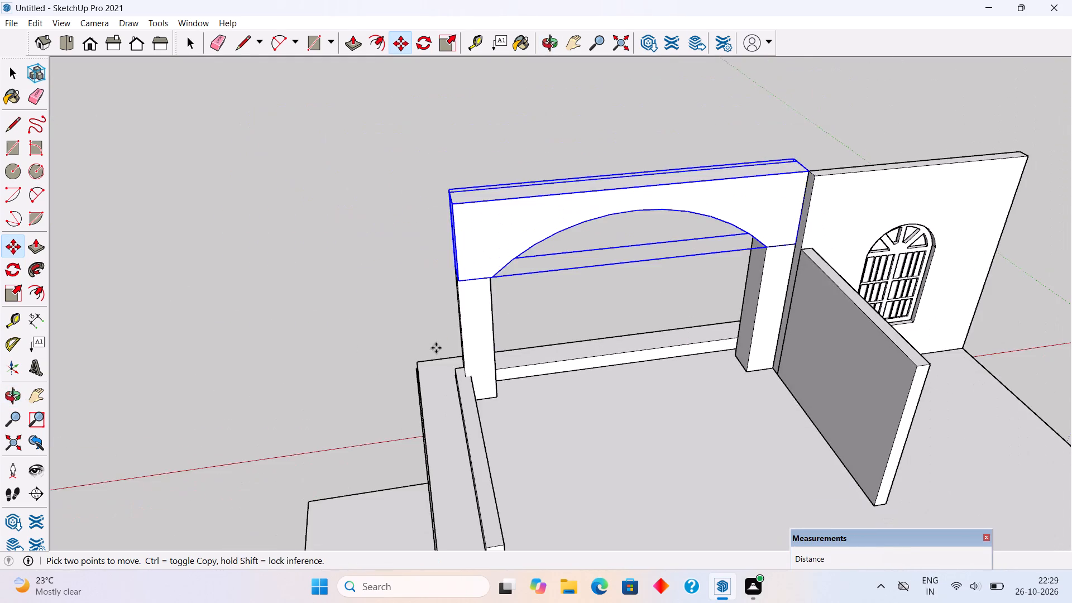
{"action": "middle_click_drag", "start_coordinate": [438, 346], "coordinate": [1052, 286]}
{"action": "middle_click_drag", "start_coordinate": [672, 267], "coordinate": [902, 286]}
{"action": "key", "text": "space"}
{"action": "left_click", "coordinate": [846, 161]}
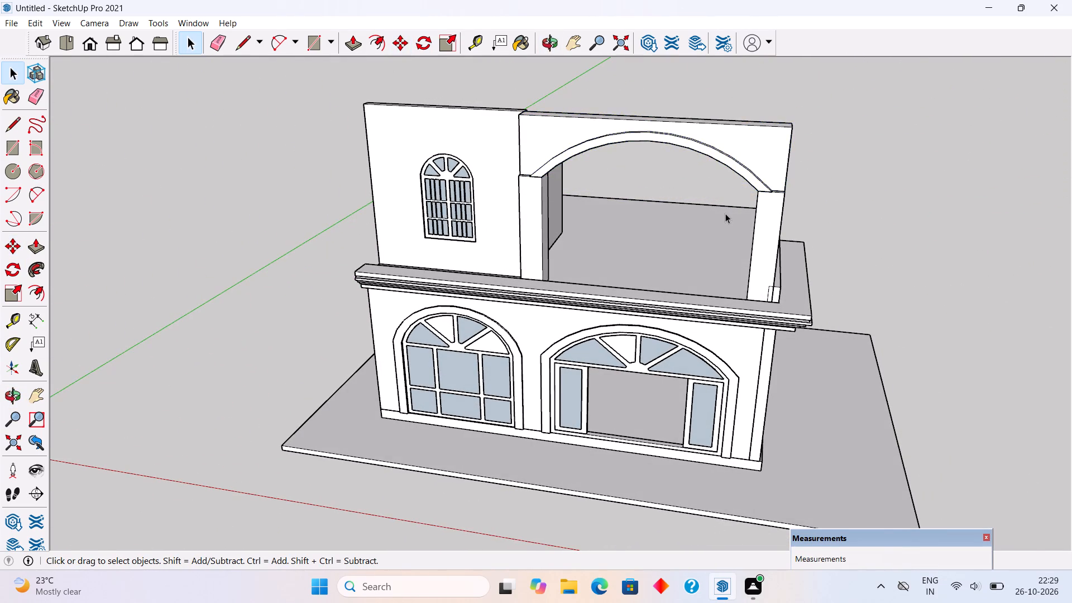
Move the arched beam straight up by 1' above the pillars.
{"action": "scroll", "coordinate": [725, 213], "scroll_direction": "up", "scroll_amount": 6}
{"action": "scroll", "coordinate": [763, 173], "scroll_direction": "down", "scroll_amount": 4}
{"action": "left_click", "coordinate": [838, 140]}
{"action": "scroll", "coordinate": [841, 143], "scroll_direction": "up", "scroll_amount": 3}
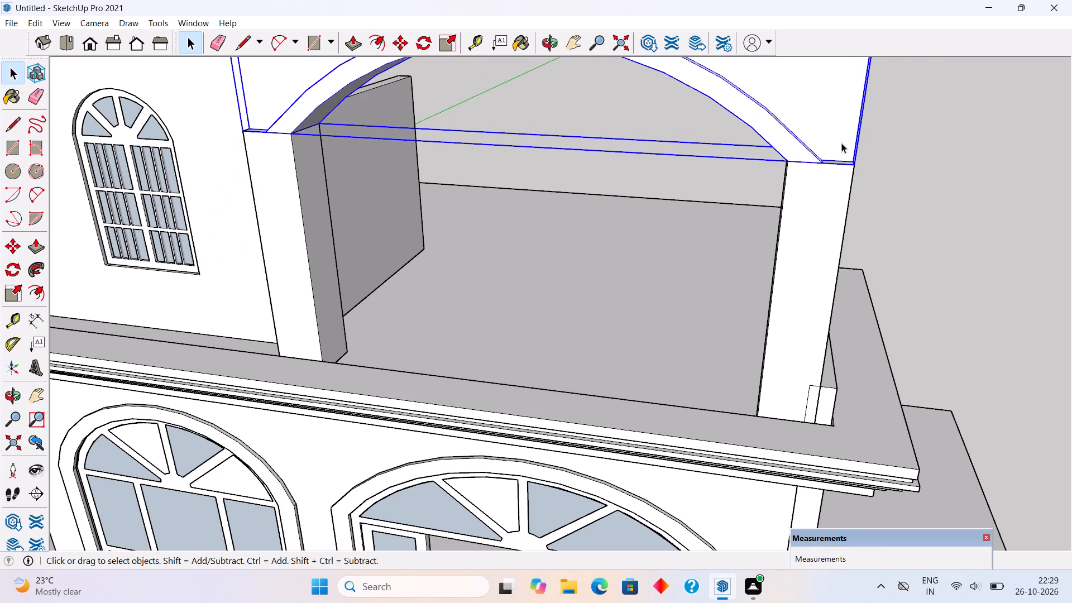
{"action": "key", "text": "m"}
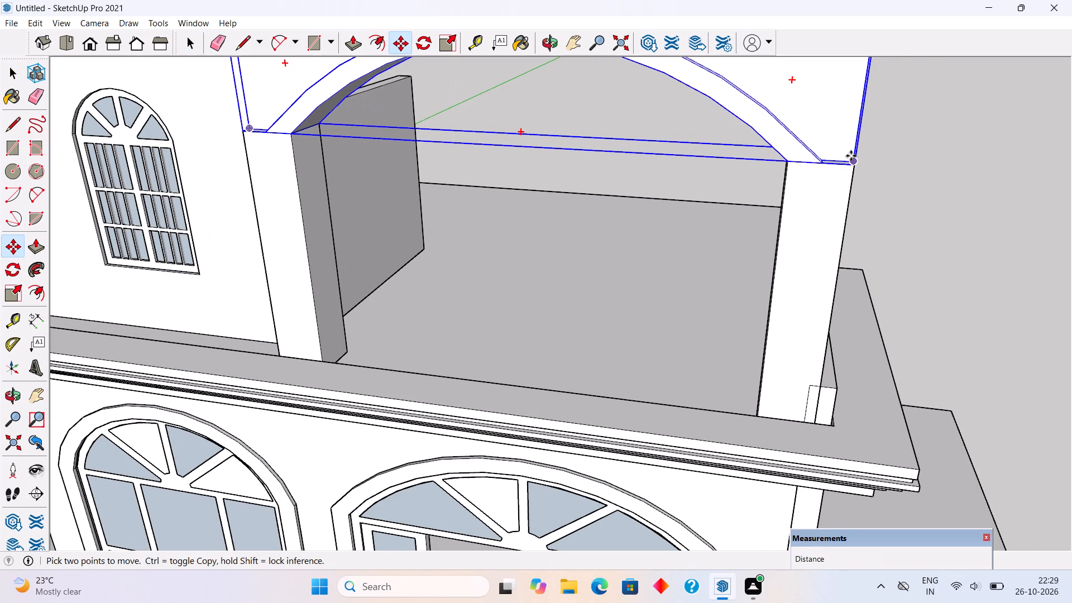
{"action": "left_click", "coordinate": [855, 162]}
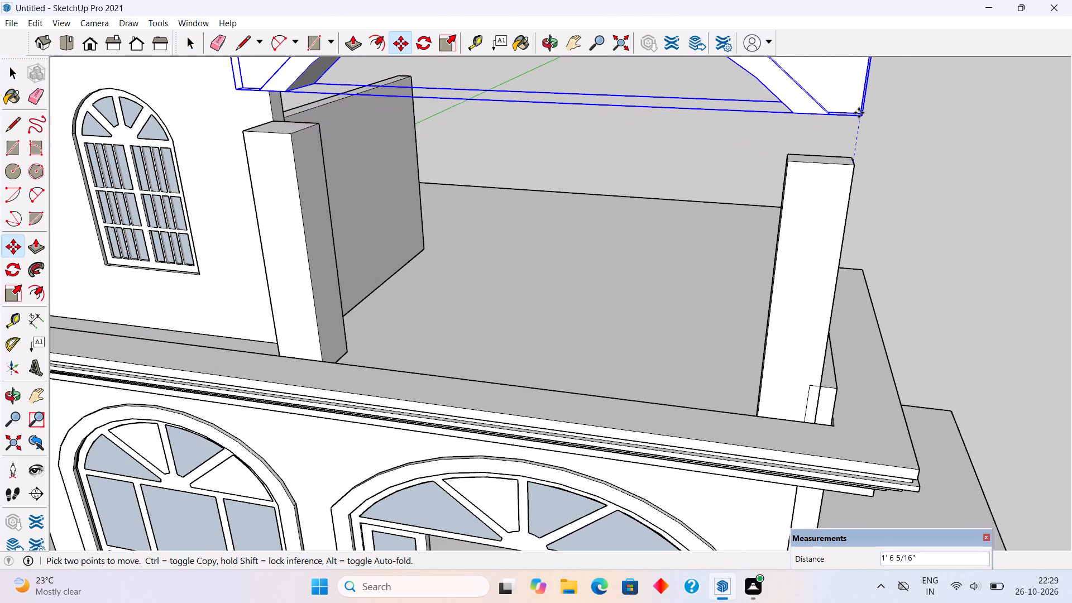
{"action": "type", "text": "1'"}
{"action": "key", "text": "Return"}
{"action": "key", "text": "space"}
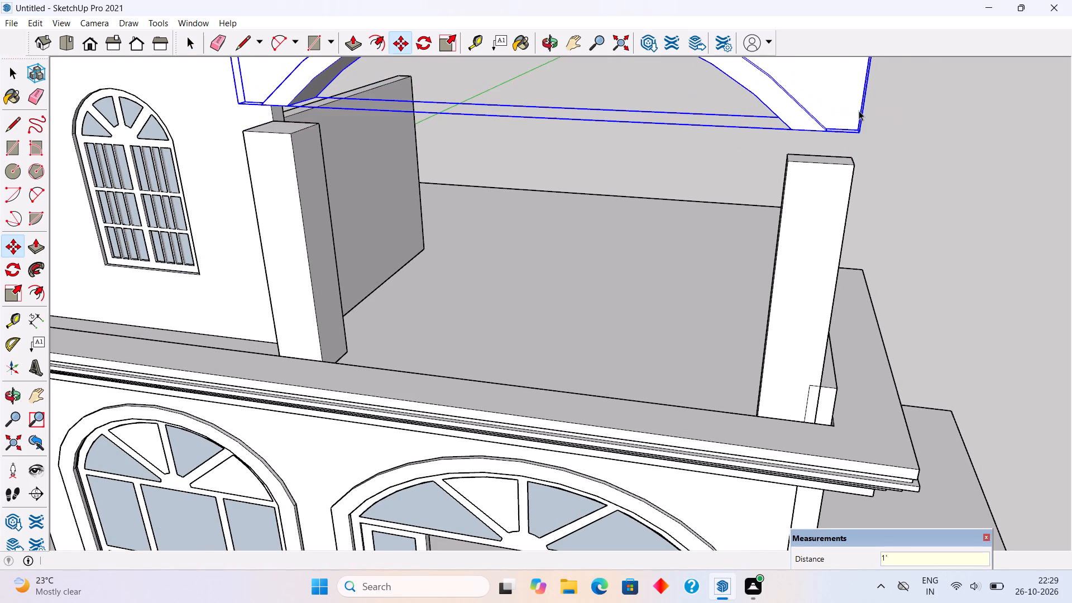
{"action": "left_click", "coordinate": [939, 200]}
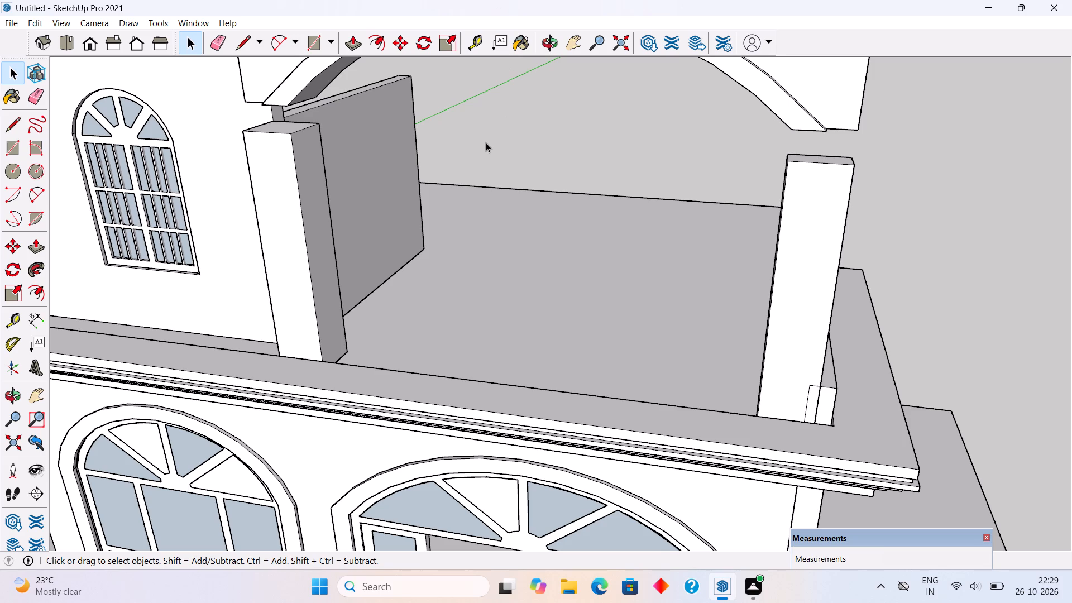
Open the pillar next to the windowed wall, push its top face down by 6", and leave the group.
{"action": "scroll", "coordinate": [520, 216], "scroll_direction": "down", "scroll_amount": 16}
{"action": "middle_click_drag", "start_coordinate": [411, 351], "coordinate": [594, 367]}
{"action": "scroll", "coordinate": [412, 241], "scroll_direction": "up", "scroll_amount": 5}
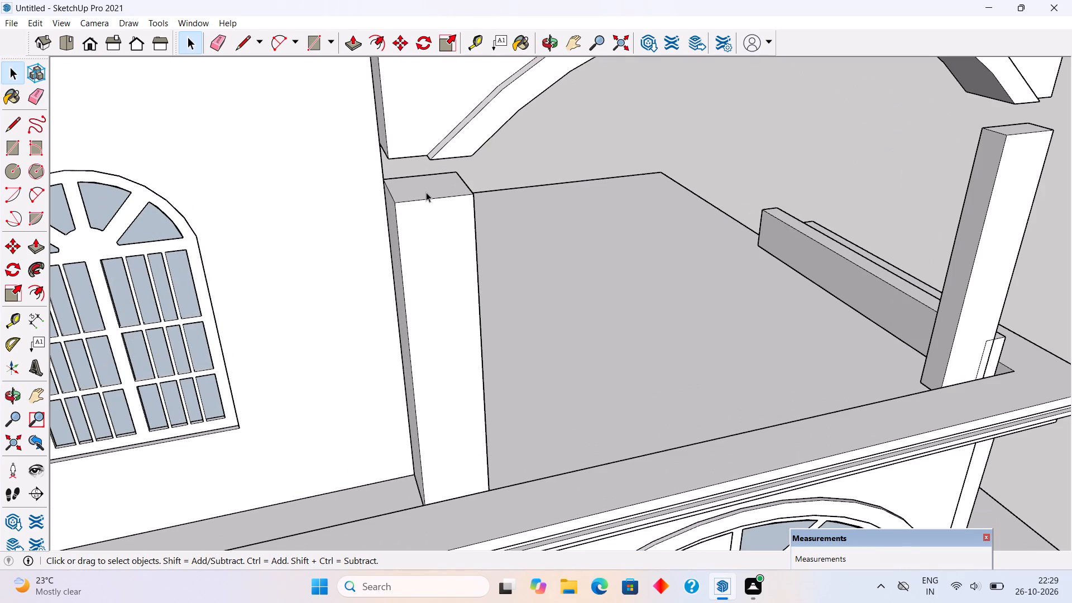
{"action": "left_click", "coordinate": [426, 192]}
{"action": "triple_click", "coordinate": [426, 192]}
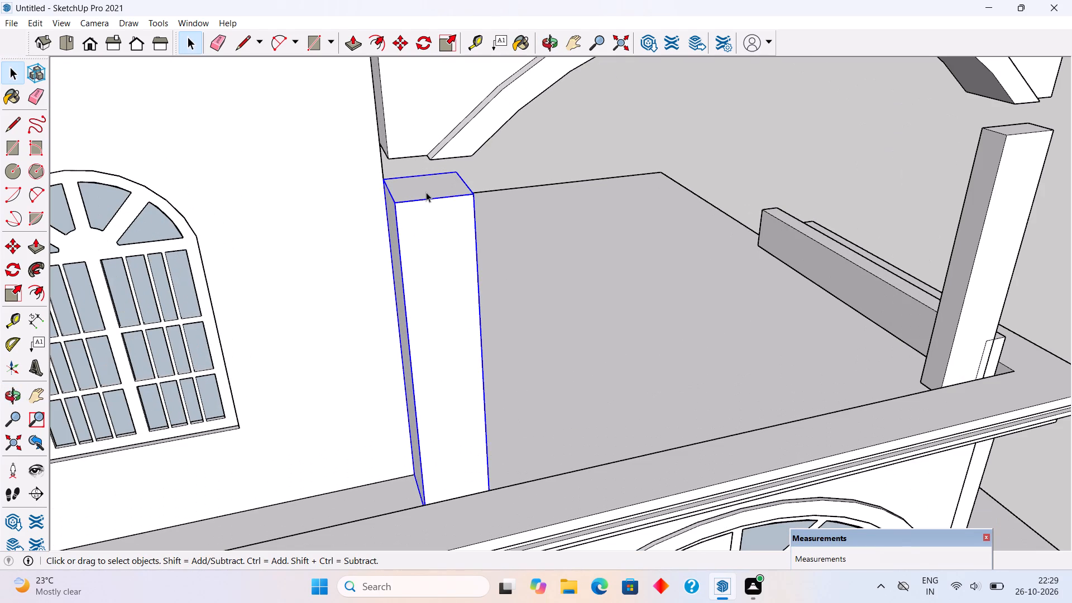
{"action": "key", "text": "p"}
{"action": "left_click", "coordinate": [426, 192]}
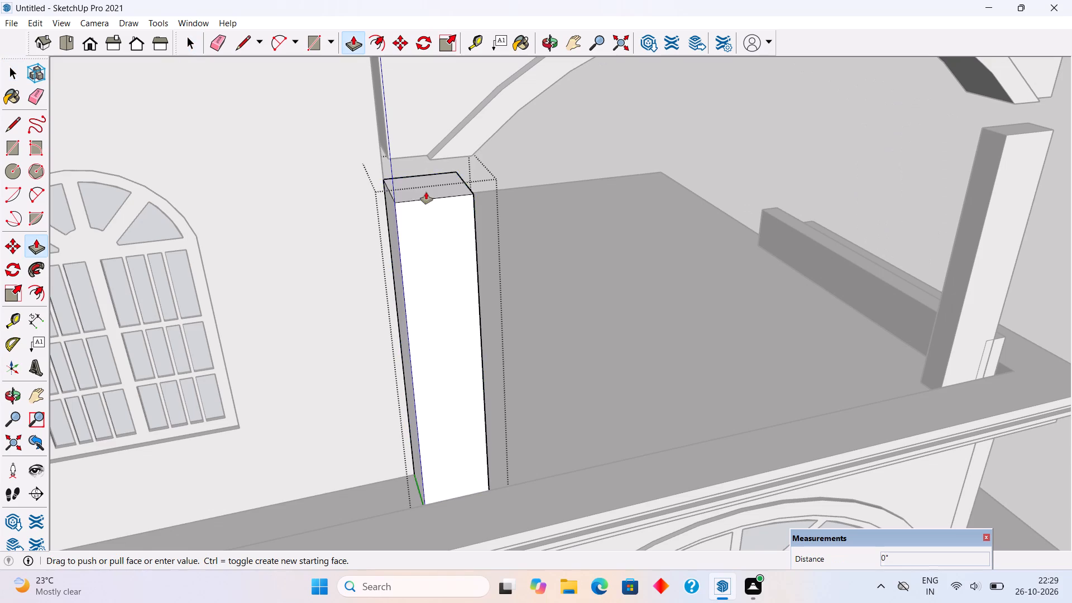
{"action": "type", "text": "6\""}
{"action": "key", "text": "Return"}
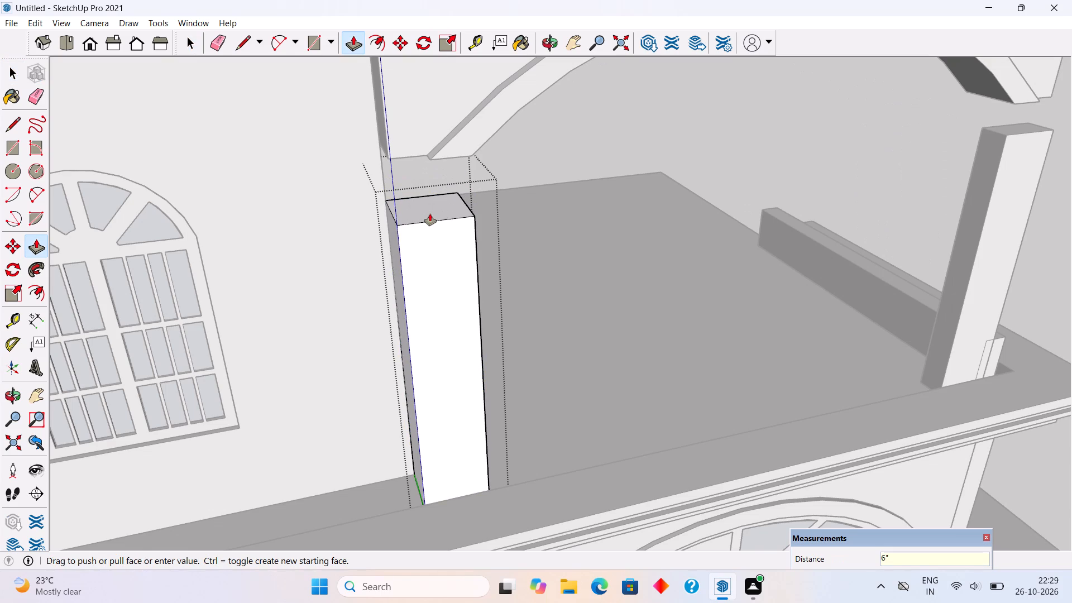
{"action": "key", "text": "space"}
{"action": "key", "text": "space"}
{"action": "scroll", "coordinate": [379, 257], "scroll_direction": "down", "scroll_amount": 6}
{"action": "left_click", "coordinate": [564, 173]}
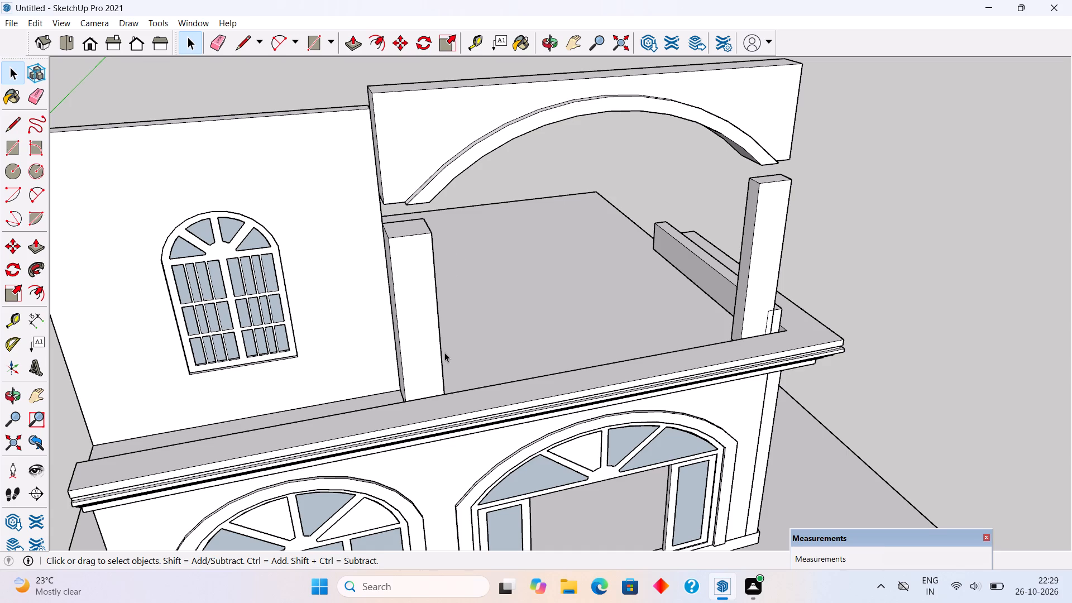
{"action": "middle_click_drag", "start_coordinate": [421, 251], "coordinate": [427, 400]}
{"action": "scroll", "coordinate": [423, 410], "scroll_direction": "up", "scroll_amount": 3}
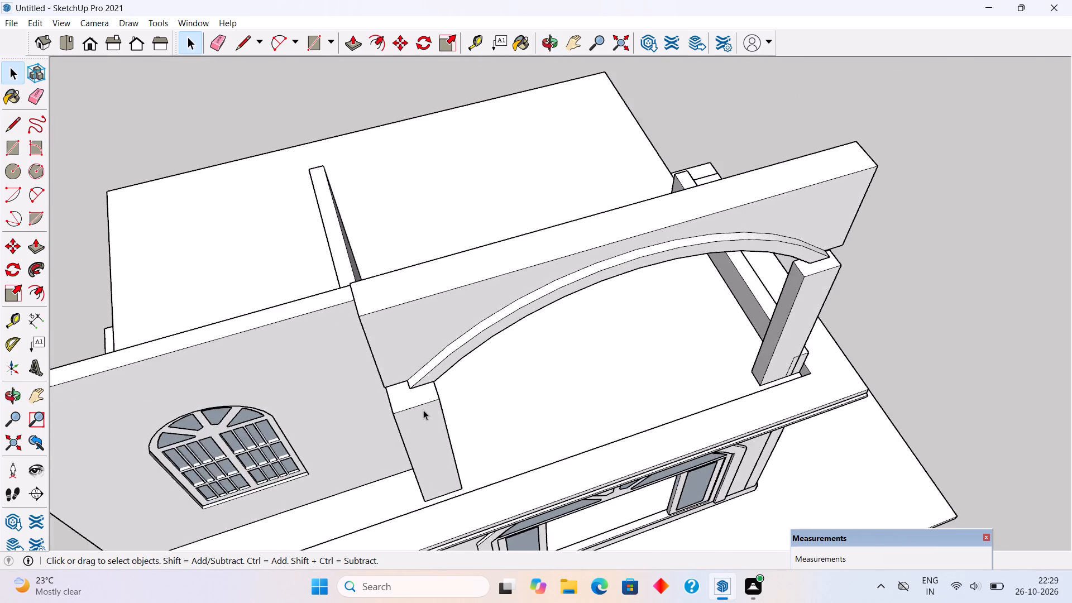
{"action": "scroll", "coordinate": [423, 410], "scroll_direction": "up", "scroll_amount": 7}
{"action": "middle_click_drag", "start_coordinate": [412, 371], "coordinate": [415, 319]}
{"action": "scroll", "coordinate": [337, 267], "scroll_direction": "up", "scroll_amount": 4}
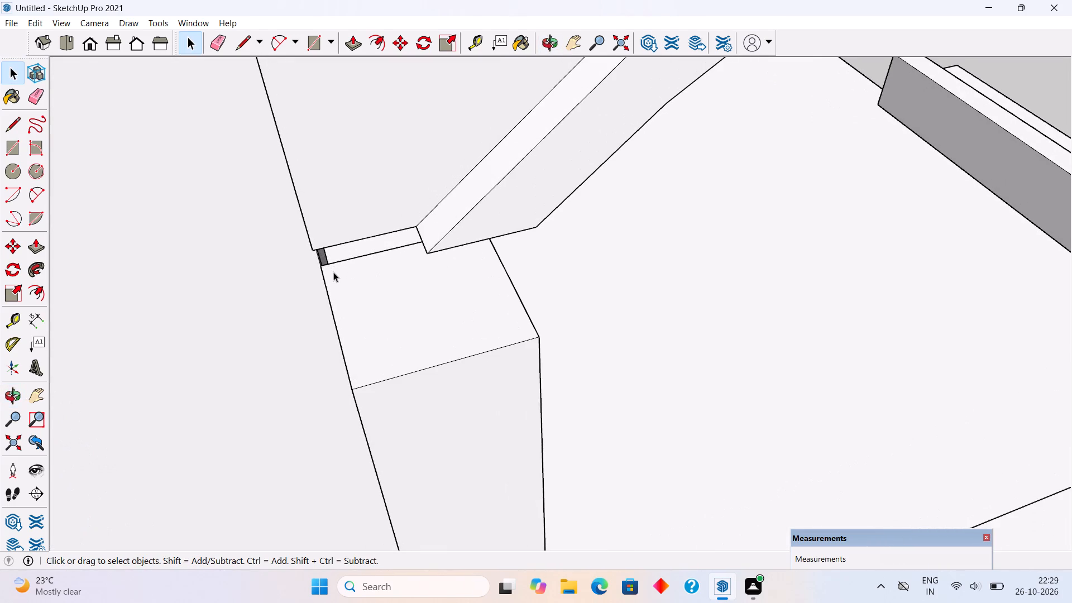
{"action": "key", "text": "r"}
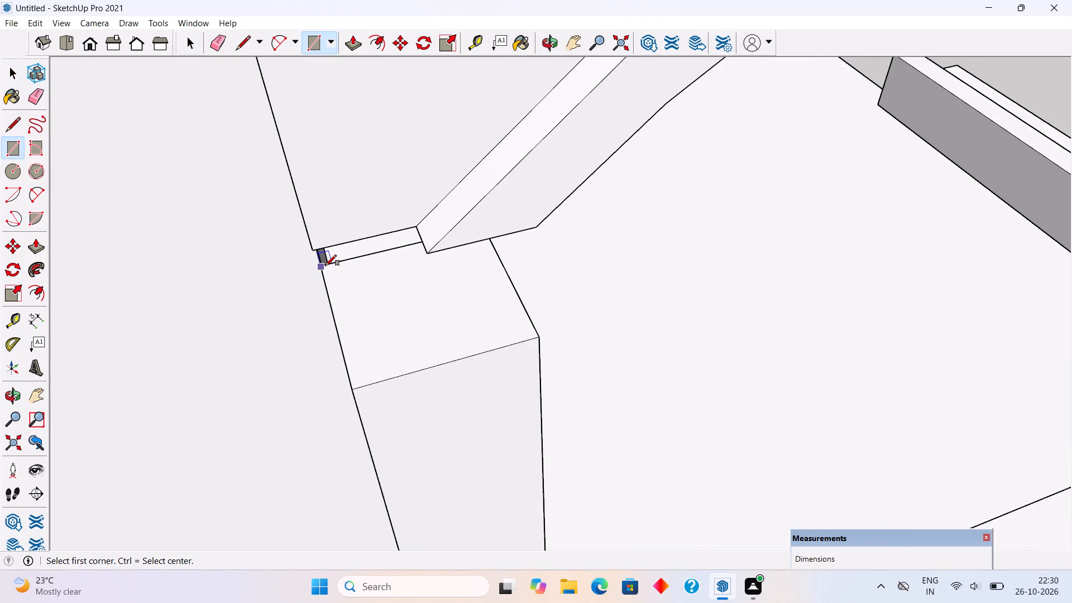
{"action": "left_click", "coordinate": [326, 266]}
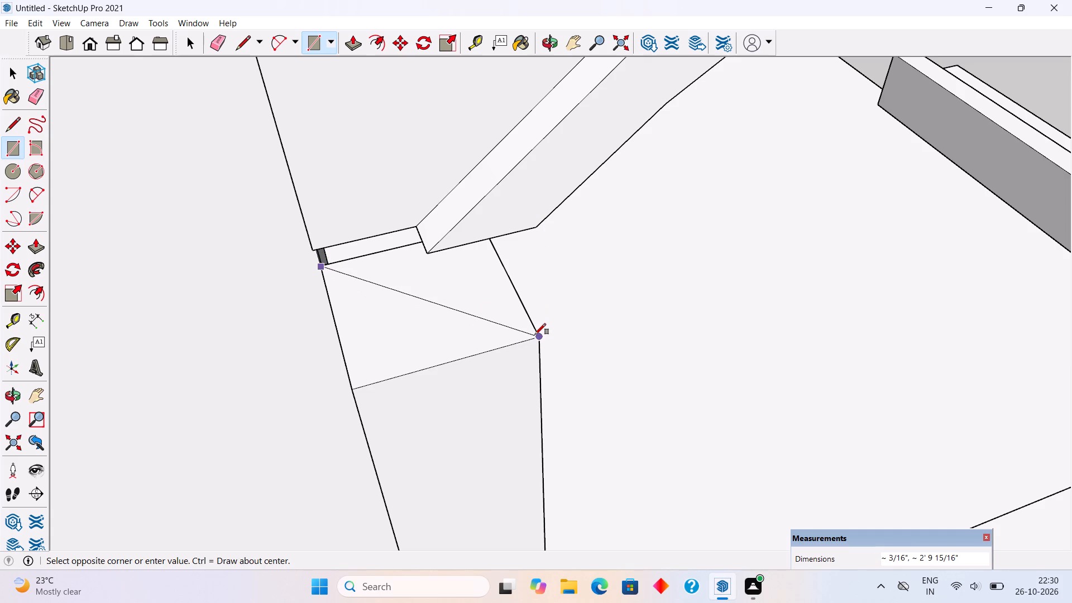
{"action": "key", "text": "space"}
Draw a 2' by 2' rectangle corner to corner over the shortened pillar's top.
{"action": "middle_click_drag", "start_coordinate": [403, 362], "coordinate": [553, 334]}
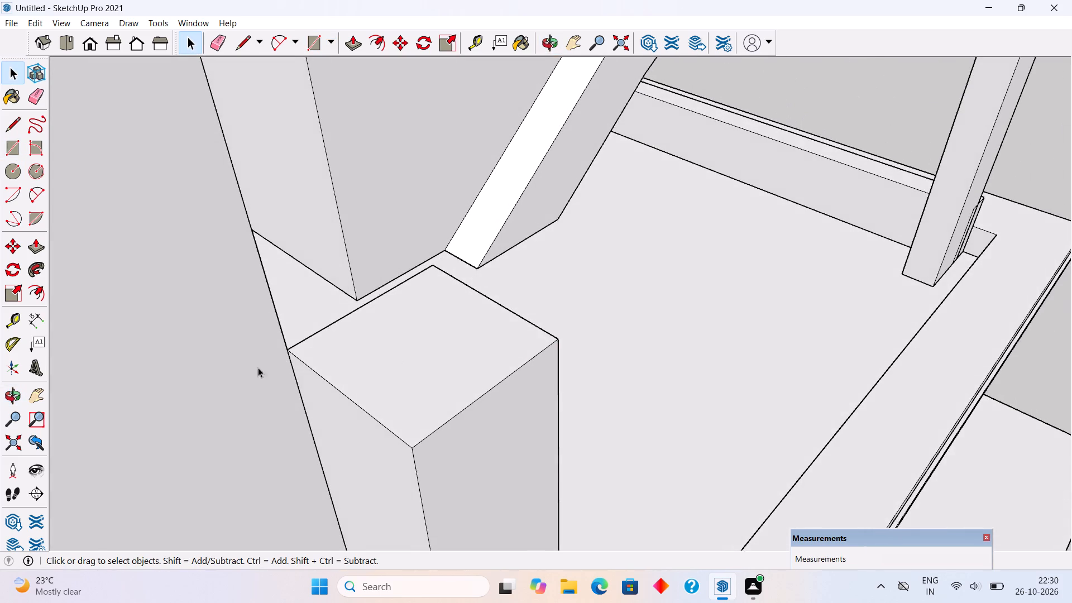
{"action": "scroll", "coordinate": [293, 345], "scroll_direction": "up", "scroll_amount": 5}
{"action": "left_click", "coordinate": [300, 279]}
{"action": "middle_click_drag", "start_coordinate": [337, 345], "coordinate": [377, 277]}
{"action": "left_click", "coordinate": [463, 131]}
{"action": "scroll", "coordinate": [435, 306], "scroll_direction": "down", "scroll_amount": 6}
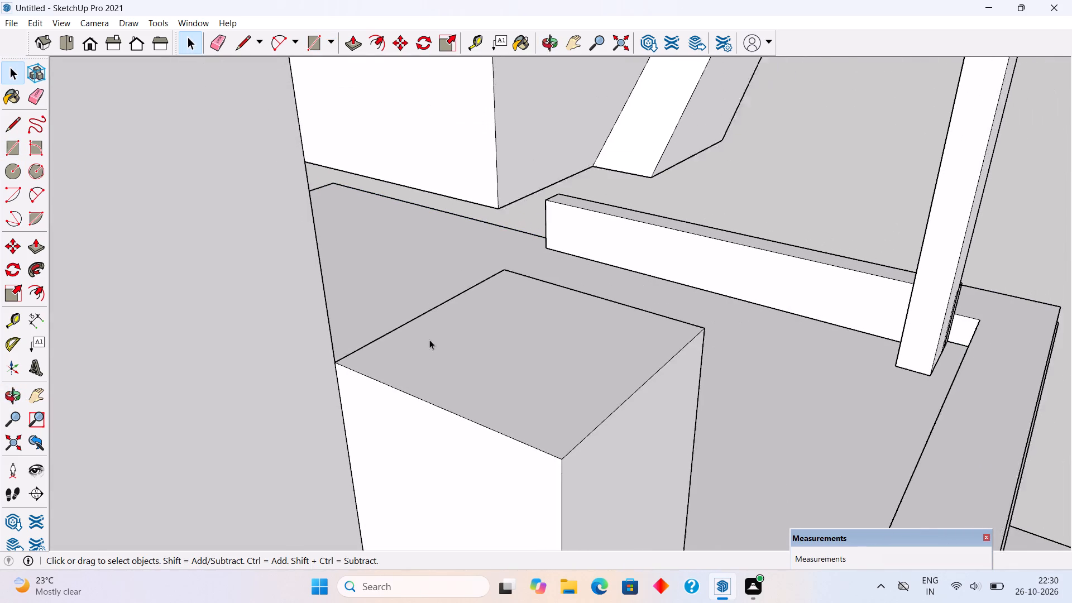
{"action": "middle_click_drag", "start_coordinate": [558, 443], "coordinate": [466, 486]}
{"action": "key", "text": "r"}
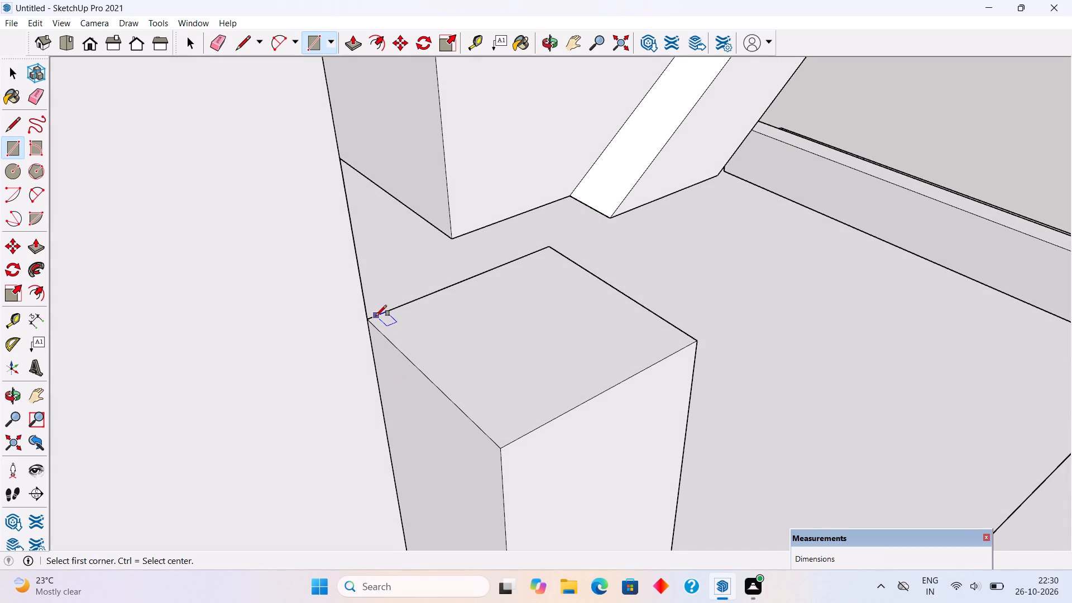
{"action": "left_click", "coordinate": [370, 314]}
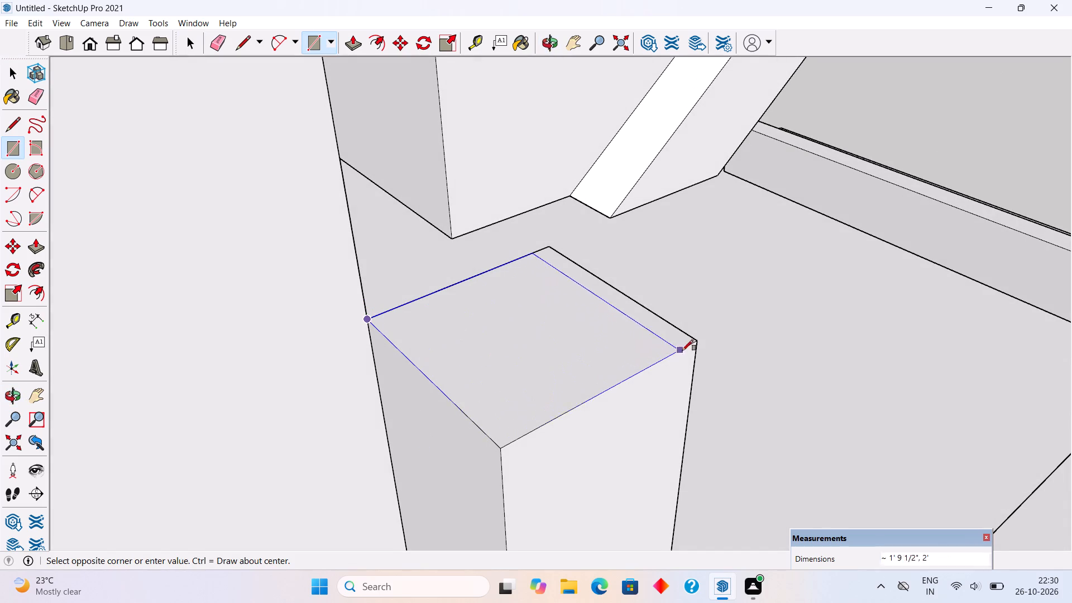
{"action": "left_click", "coordinate": [692, 345]}
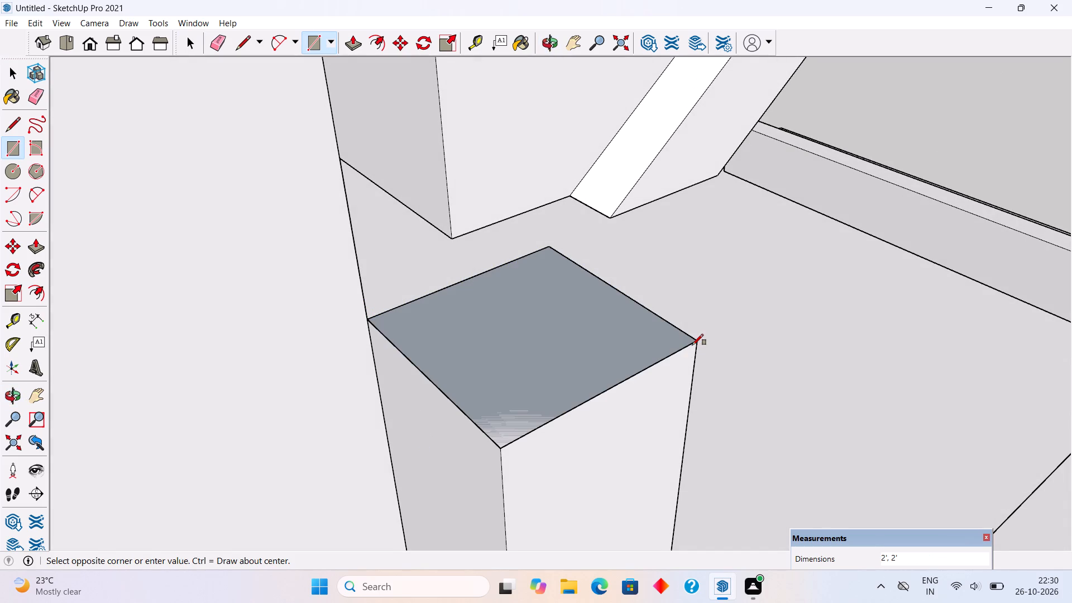
Pull the rectangle up by 2" and by another 1" to form a cap slab on the pillar.
{"action": "key", "text": "p"}
{"action": "left_click", "coordinate": [652, 348]}
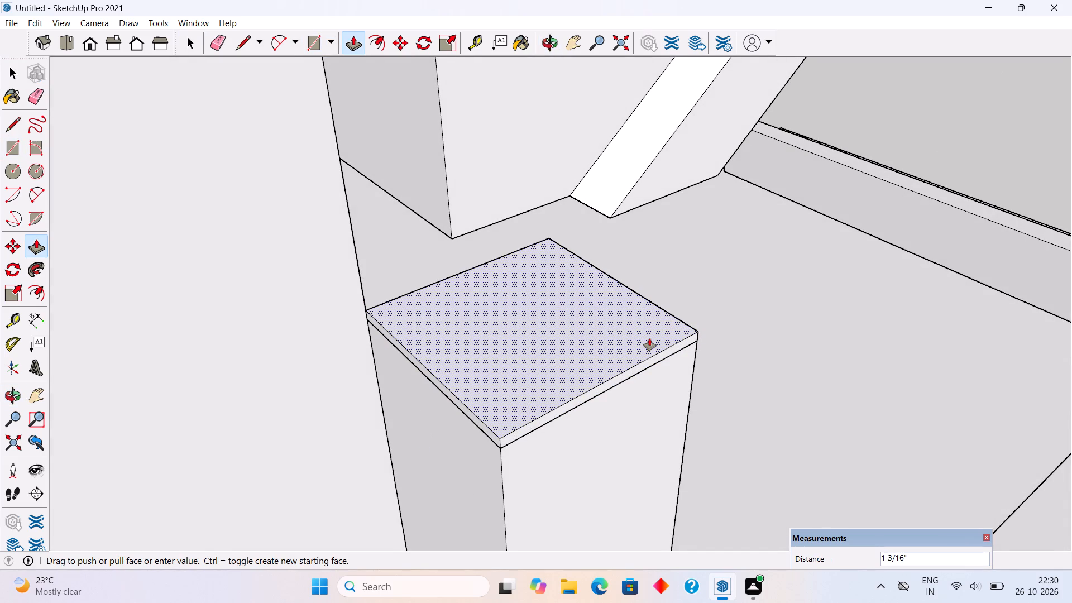
{"action": "key", "text": "2"}
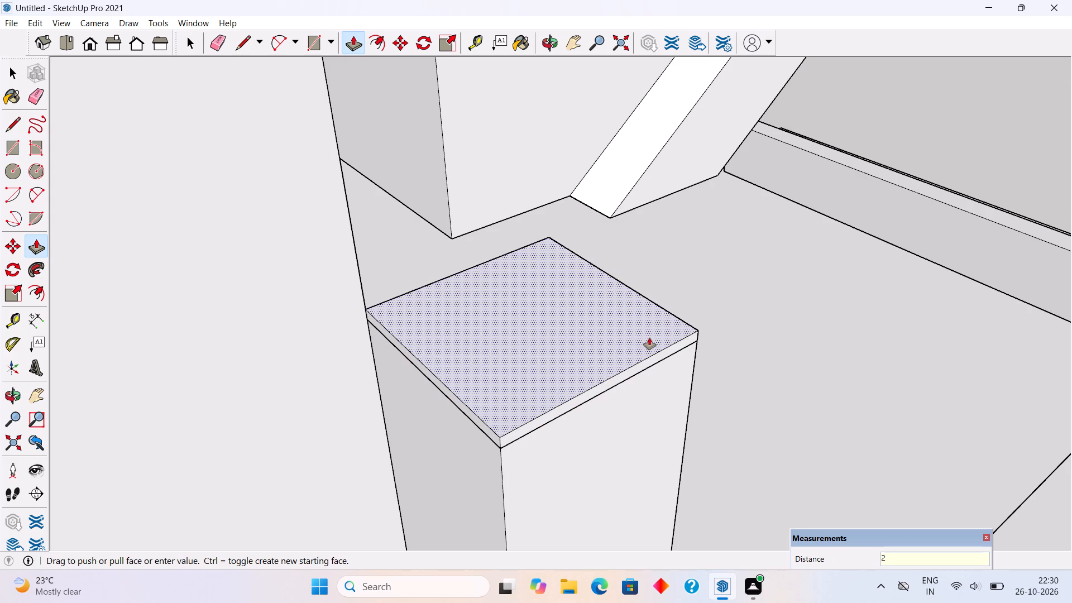
{"action": "key", "text": "shift+quotedbl"}
{"action": "key", "text": "Return"}
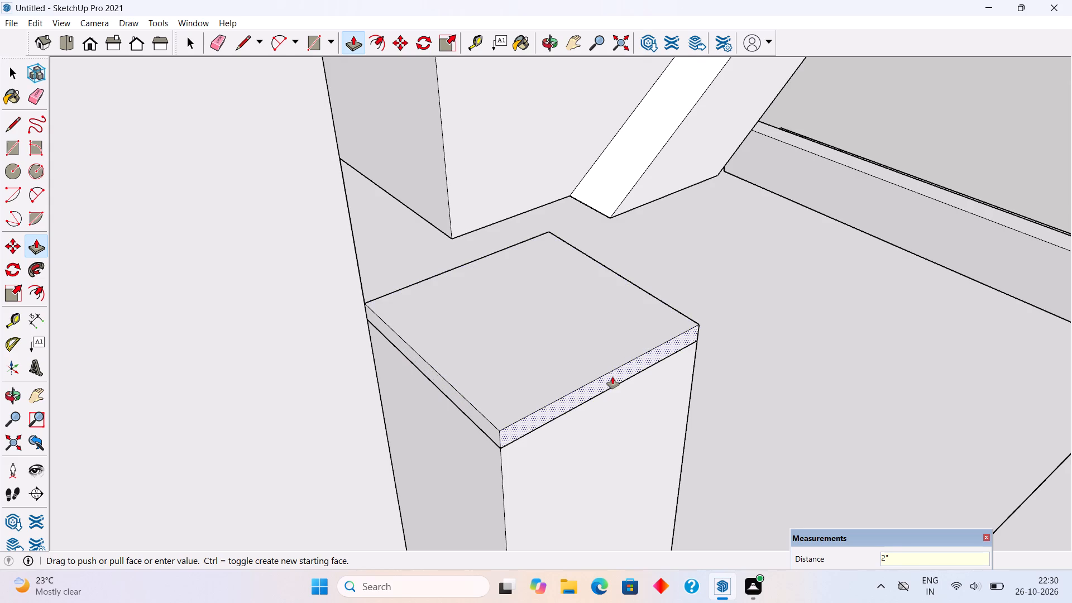
{"action": "middle_click_drag", "start_coordinate": [597, 339], "coordinate": [378, 288]}
{"action": "left_click", "coordinate": [454, 352]}
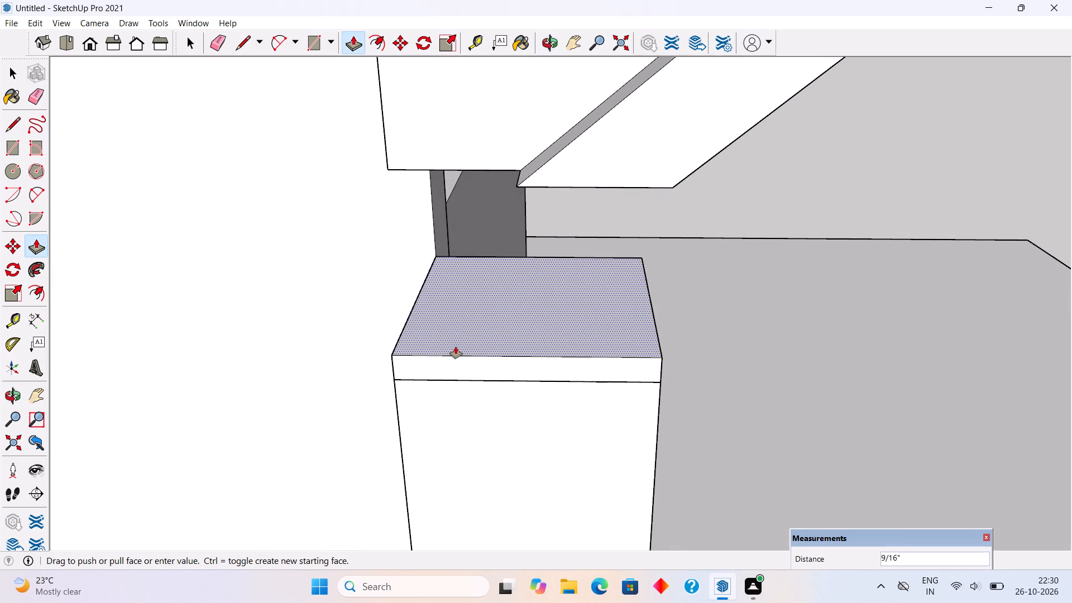
{"action": "type", "text": "1\""}
{"action": "key", "text": "Return"}
Pull the cap slab's front face and both side faces outward by 2" each.
{"action": "left_click", "coordinate": [465, 363]}
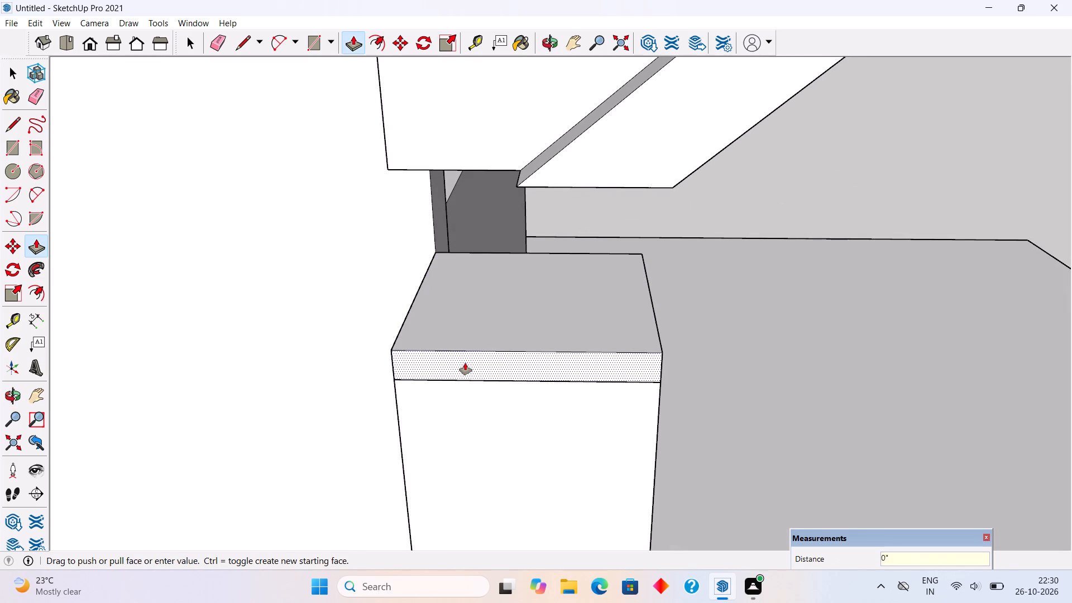
{"action": "type", "text": "2\""}
{"action": "key", "text": "Return"}
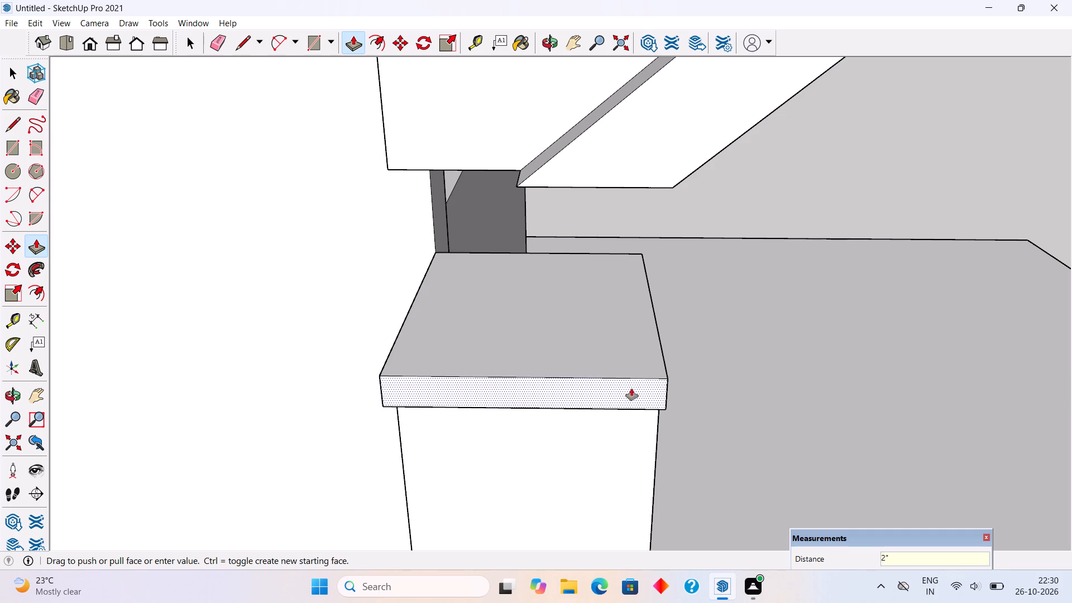
{"action": "middle_click_drag", "start_coordinate": [602, 384], "coordinate": [385, 376]}
{"action": "double_click", "coordinate": [557, 377]}
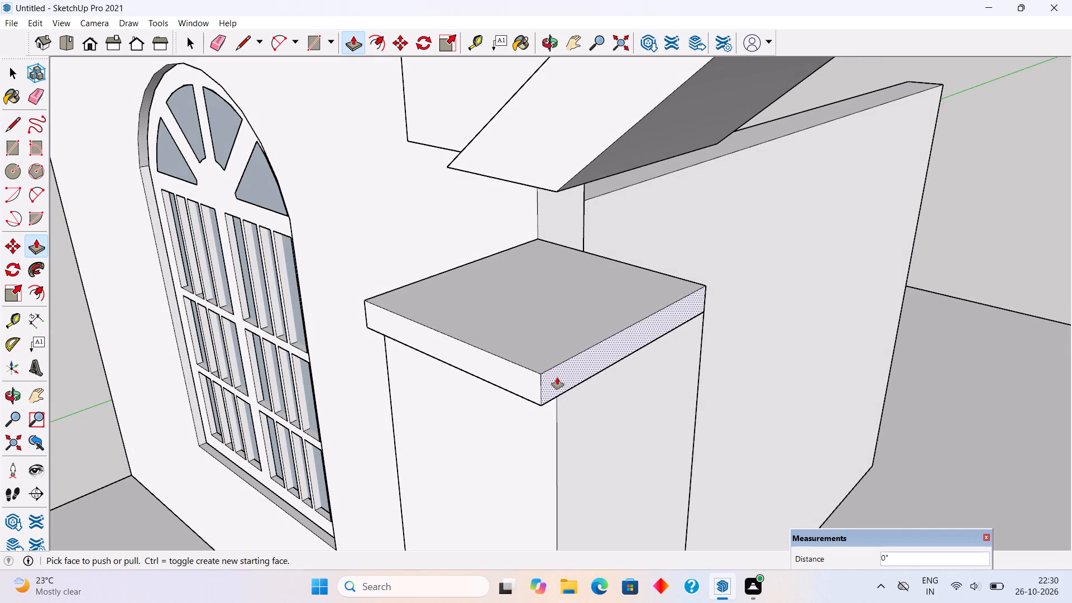
{"action": "scroll", "coordinate": [557, 377], "scroll_direction": "down", "scroll_amount": 2}
{"action": "middle_click_drag", "start_coordinate": [437, 405], "coordinate": [697, 399]}
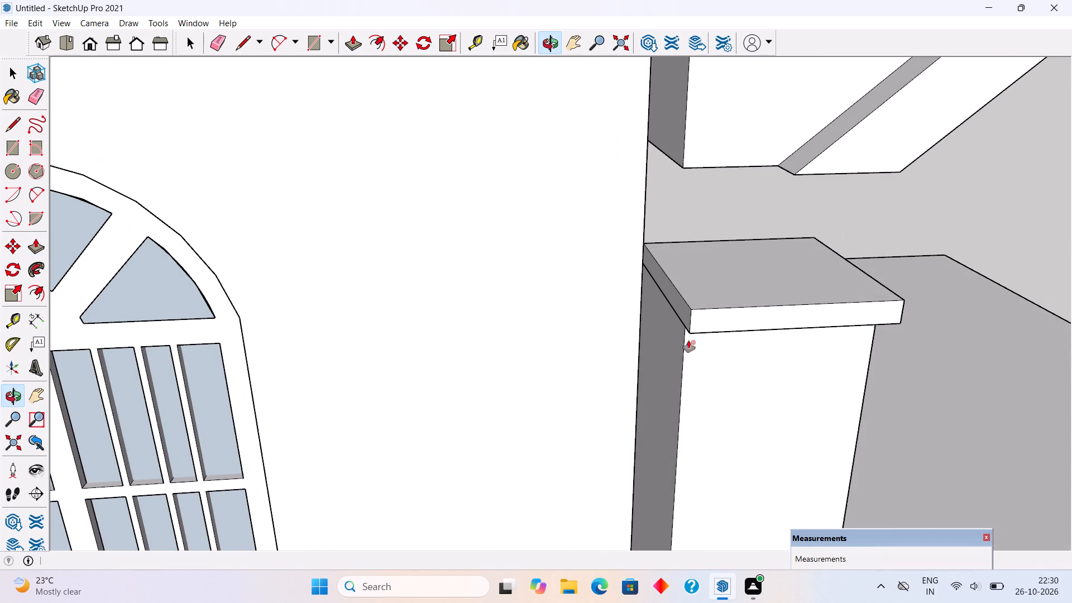
{"action": "double_click", "coordinate": [683, 319]}
{"action": "key", "text": "space"}
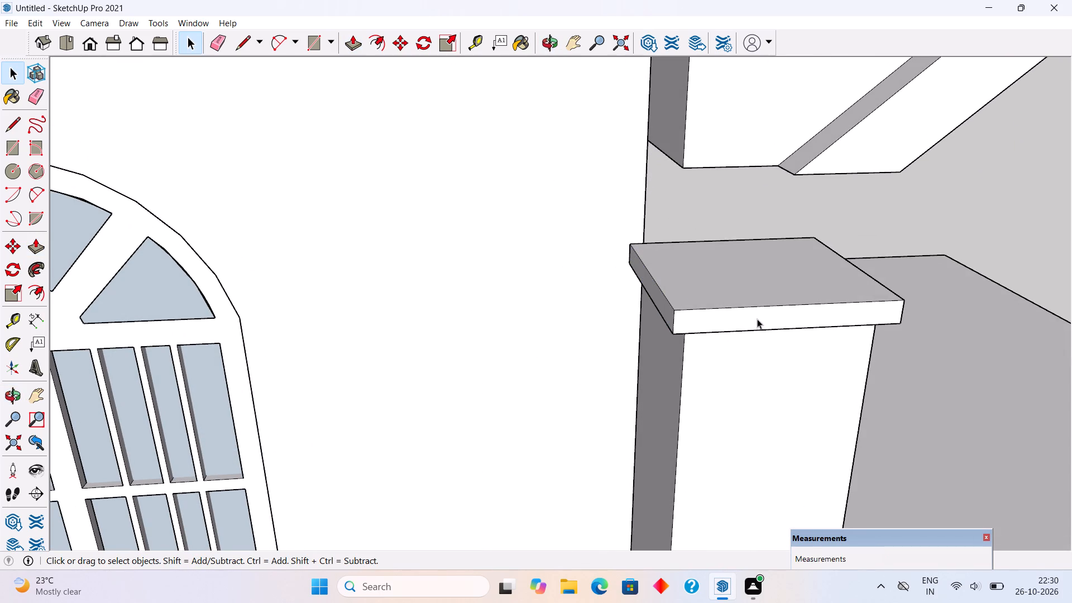
Select the whole cap slab and make it a group.
{"action": "left_click", "coordinate": [757, 319]}
{"action": "double_click", "coordinate": [757, 319]}
{"action": "right_click", "coordinate": [757, 319]}
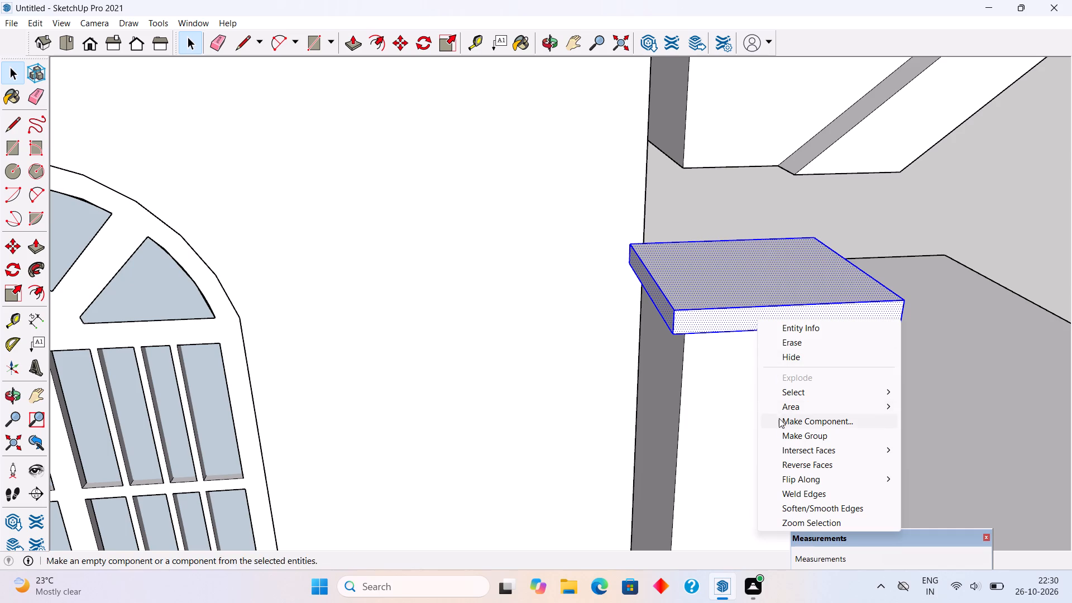
{"action": "left_click", "coordinate": [783, 432]}
{"action": "left_click", "coordinate": [724, 216]}
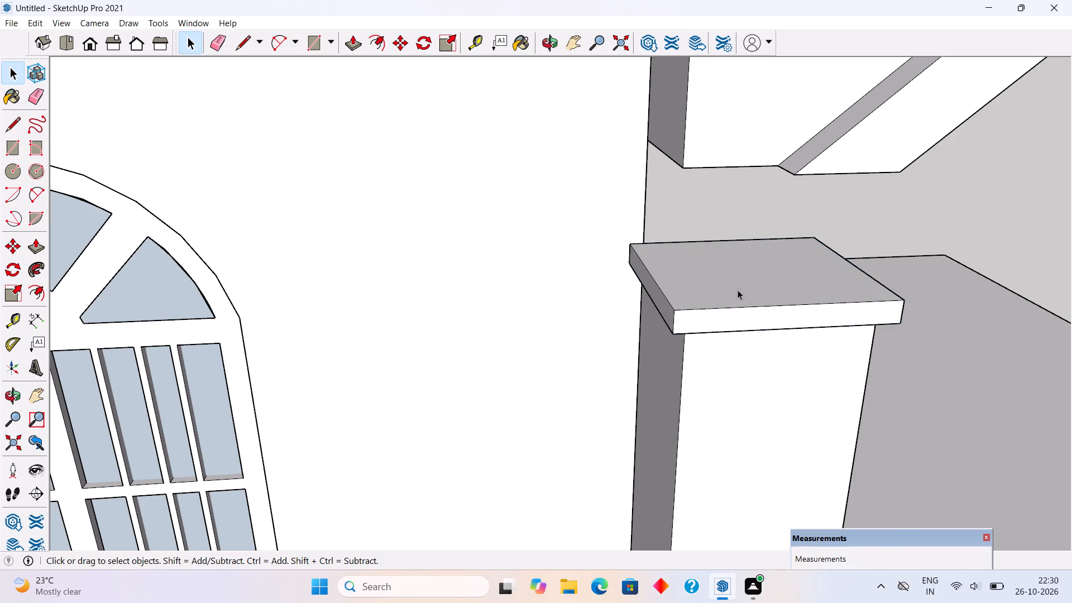
Draw a 2' 4" by 2' 2" rectangle corner to corner on top of the grouped cap slab.
{"action": "middle_click_drag", "start_coordinate": [736, 327], "coordinate": [721, 467]}
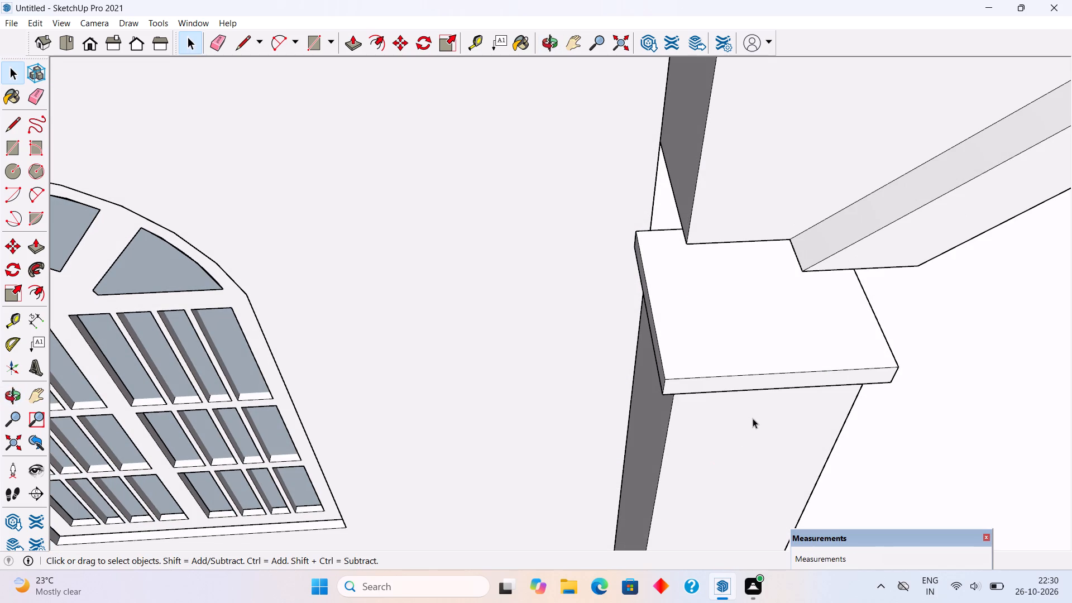
{"action": "scroll", "coordinate": [796, 343], "scroll_direction": "down", "scroll_amount": 4}
{"action": "scroll", "coordinate": [802, 432], "scroll_direction": "down", "scroll_amount": 4}
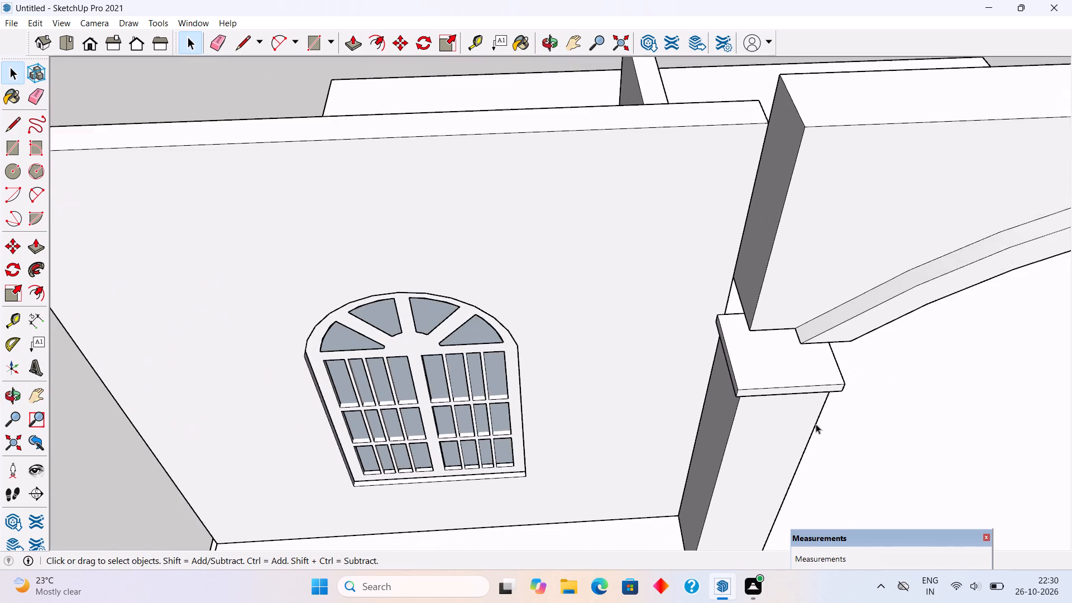
{"action": "middle_click_drag", "start_coordinate": [850, 353], "coordinate": [854, 236]}
{"action": "scroll", "coordinate": [755, 390], "scroll_direction": "down", "scroll_amount": 10}
{"action": "scroll", "coordinate": [799, 255], "scroll_direction": "up", "scroll_amount": 4}
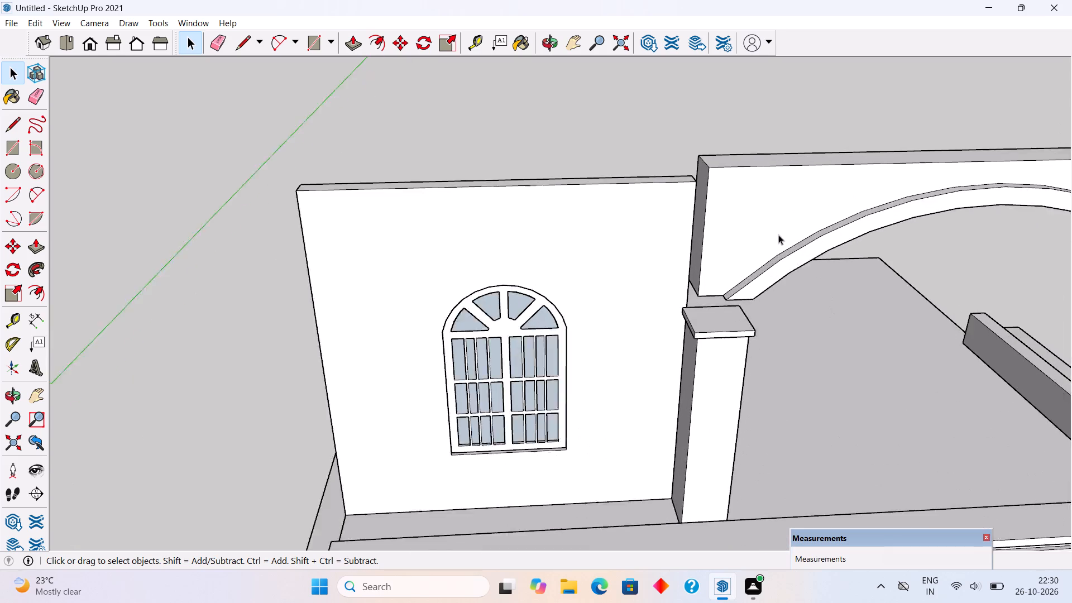
{"action": "scroll", "coordinate": [778, 234], "scroll_direction": "up", "scroll_amount": 2}
{"action": "scroll", "coordinate": [726, 282], "scroll_direction": "up", "scroll_amount": 8}
{"action": "scroll", "coordinate": [719, 320], "scroll_direction": "down", "scroll_amount": 4}
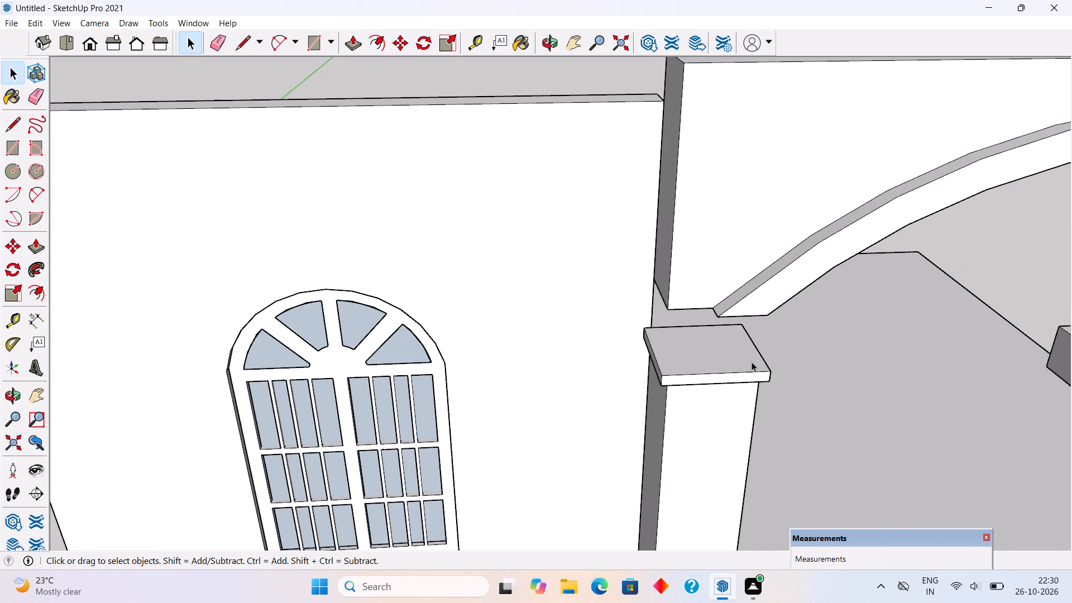
{"action": "key", "text": "r"}
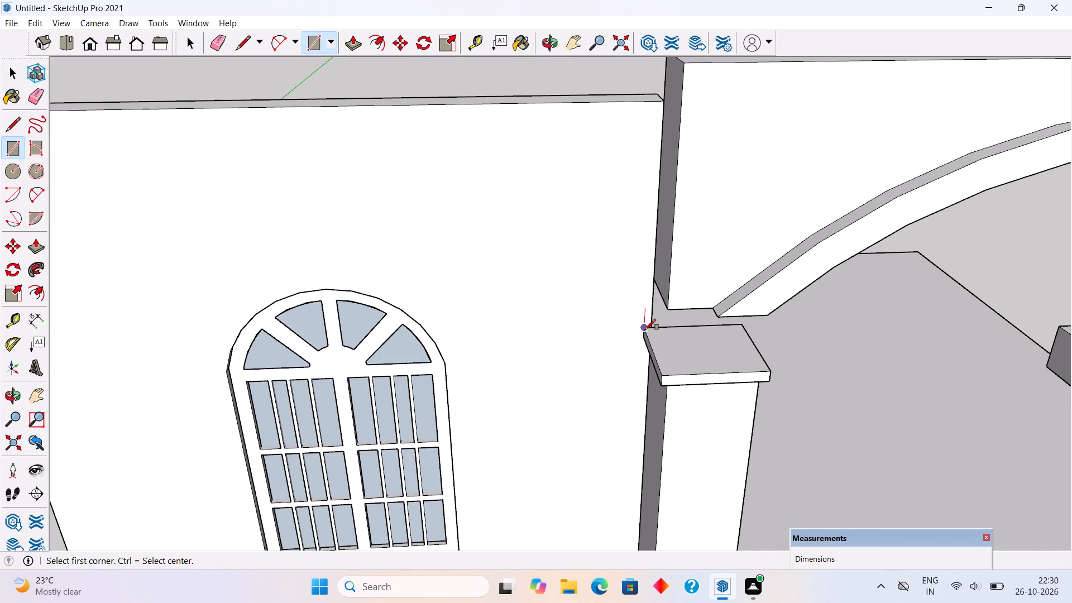
{"action": "left_click", "coordinate": [645, 330]}
{"action": "left_click", "coordinate": [765, 374]}
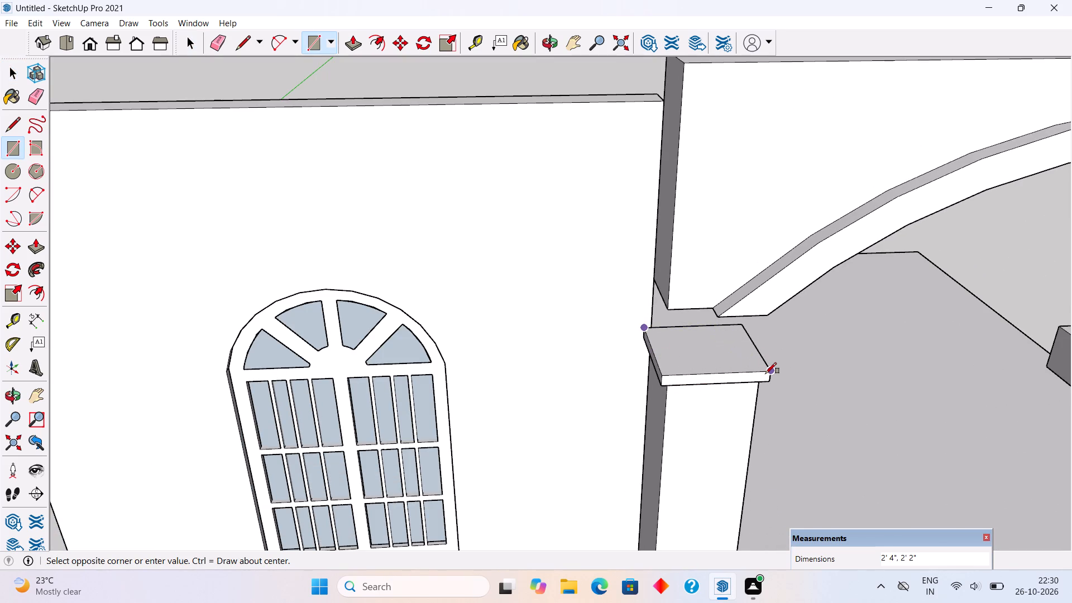
Pull the new rectangle up by 4" to form a second, upper cap slab.
{"action": "key", "text": "p"}
{"action": "left_click", "coordinate": [750, 362]}
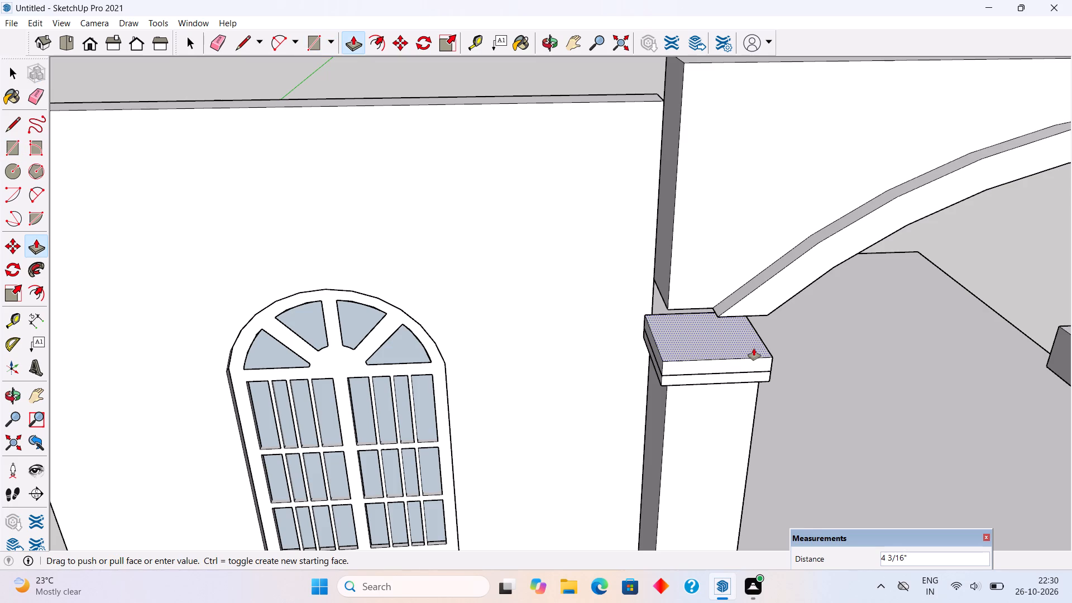
{"action": "type", "text": "4\""}
{"action": "key", "text": "Return"}
Pull the upper cap slab's front face and both side faces outward by 4" each.
{"action": "left_click", "coordinate": [749, 365]}
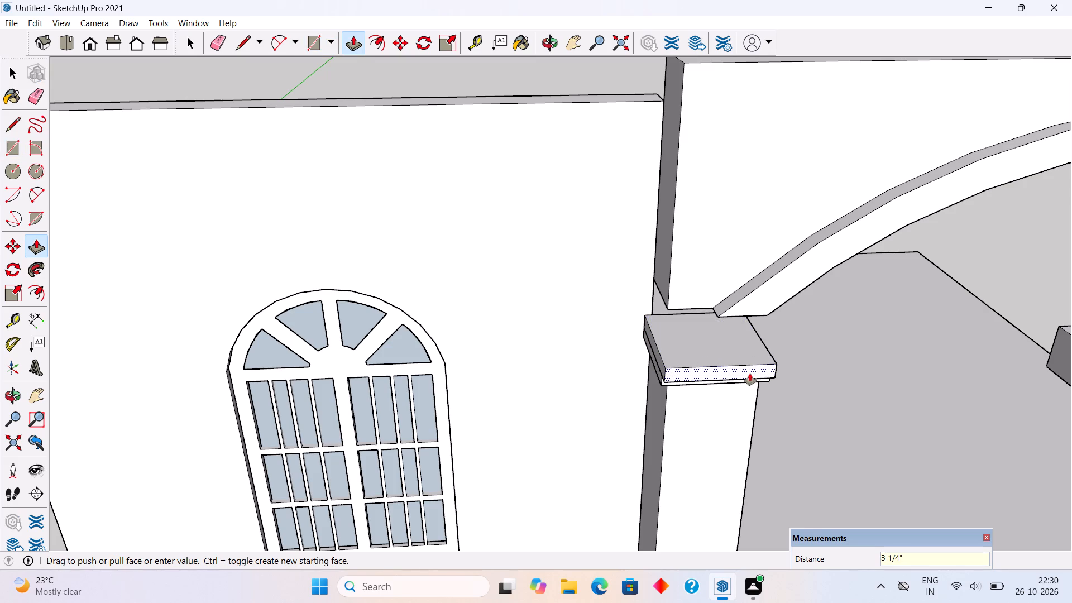
{"action": "type", "text": "4\""}
{"action": "key", "text": "Return"}
{"action": "middle_click_drag", "start_coordinate": [757, 361], "coordinate": [481, 263]}
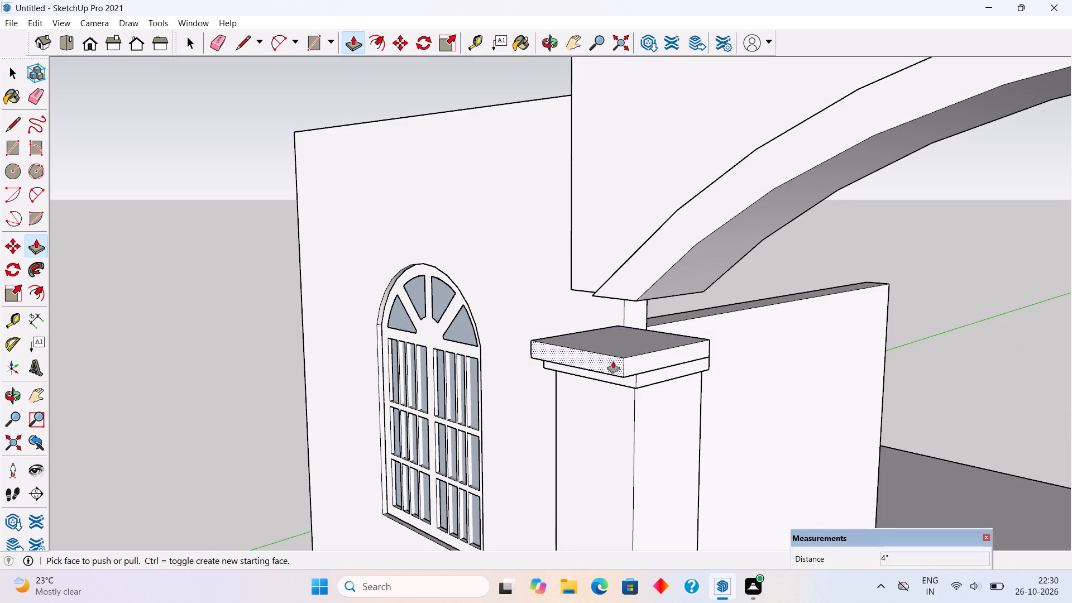
{"action": "double_click", "coordinate": [640, 370]}
{"action": "middle_click_drag", "start_coordinate": [603, 399], "coordinate": [981, 409]}
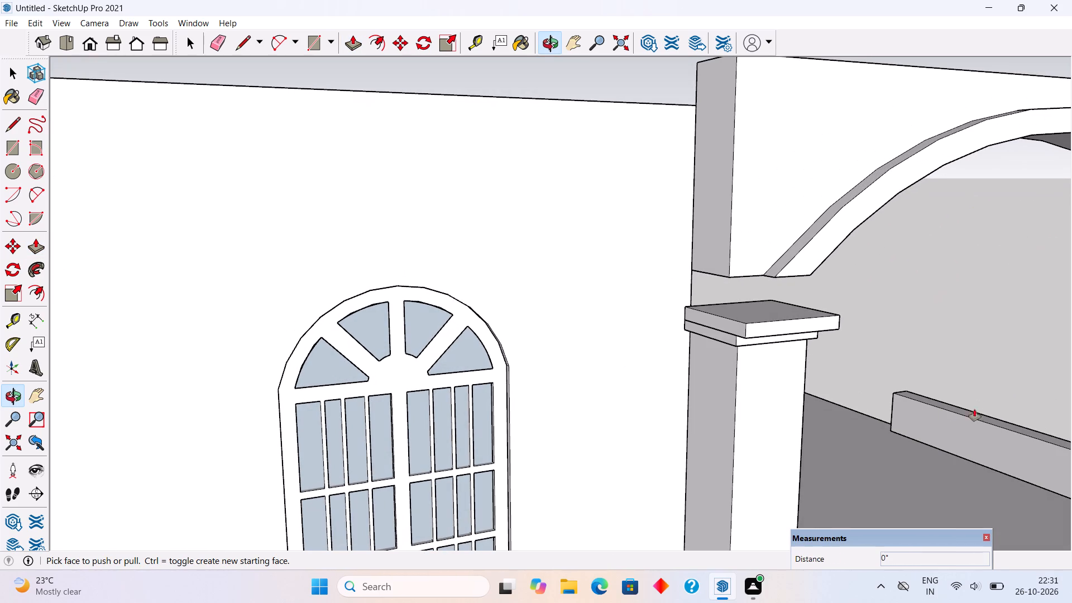
{"action": "double_click", "coordinate": [720, 321]}
Select the whole upper cap slab and make it a group.
{"action": "key", "text": "space"}
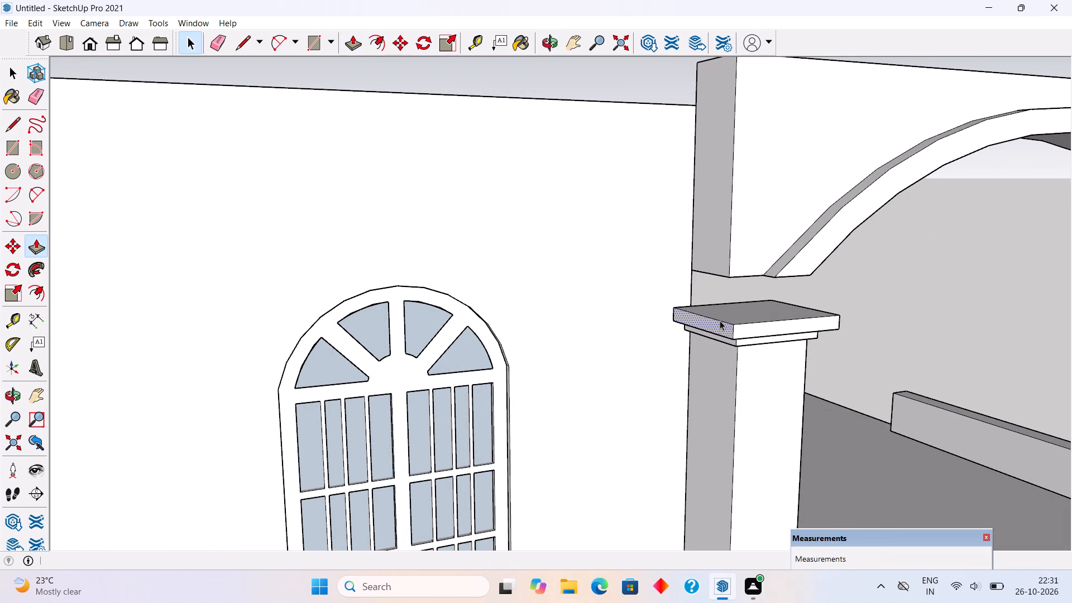
{"action": "triple_click", "coordinate": [739, 336]}
{"action": "right_click", "coordinate": [739, 336]}
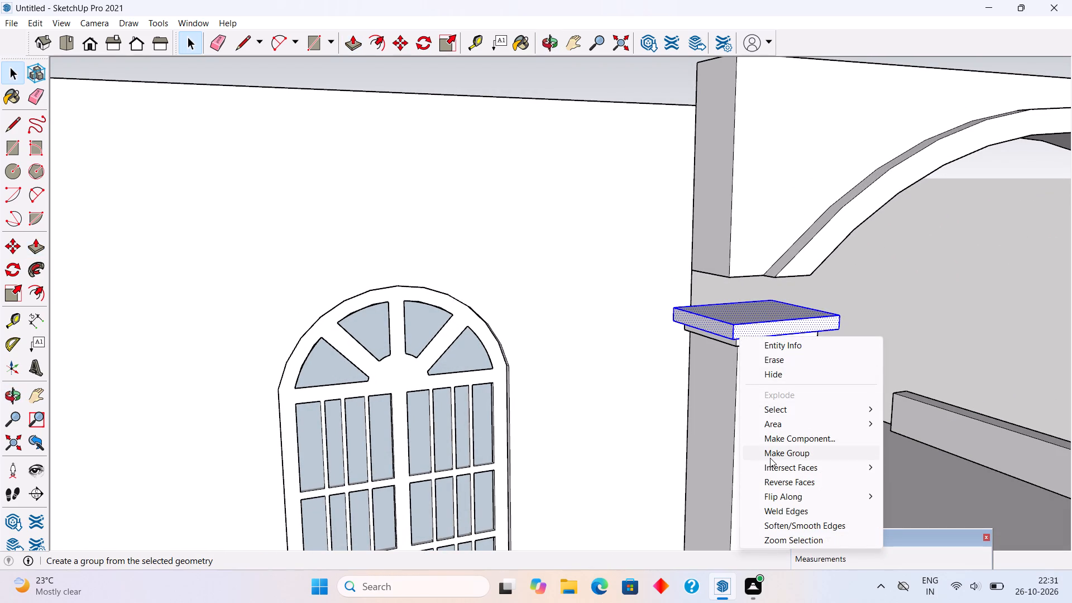
{"action": "left_click", "coordinate": [770, 458]}
{"action": "left_click", "coordinate": [930, 327]}
Open the arched beam group for editing at its end above the capped pillar.
{"action": "scroll", "coordinate": [816, 359], "scroll_direction": "down", "scroll_amount": 5}
{"action": "middle_click_drag", "start_coordinate": [802, 337], "coordinate": [646, 268]}
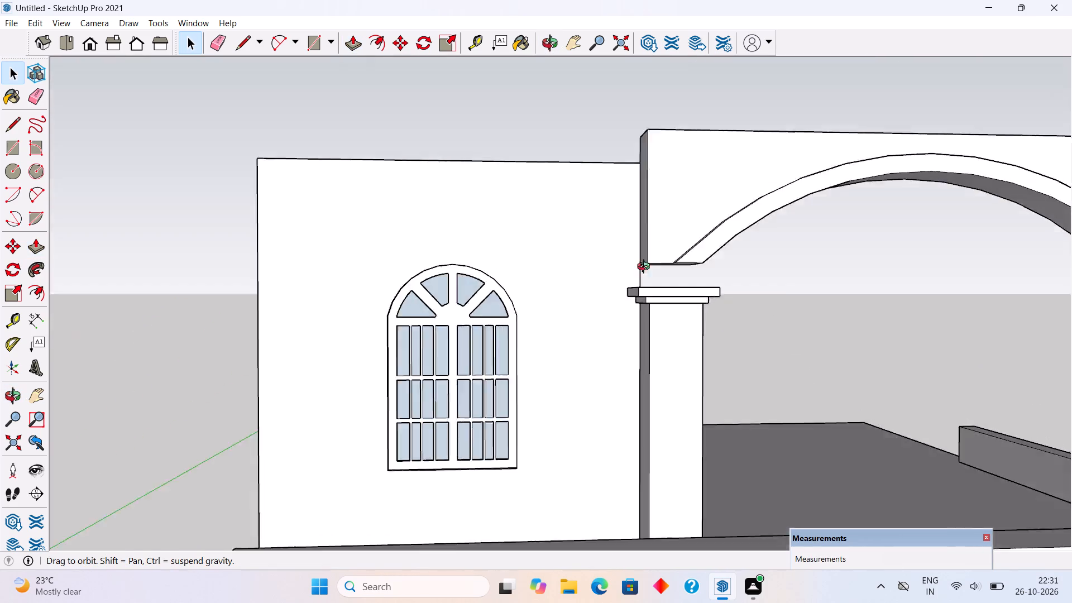
{"action": "middle_click_drag", "start_coordinate": [646, 268], "coordinate": [533, 290]}
{"action": "scroll", "coordinate": [473, 267], "scroll_direction": "up", "scroll_amount": 7}
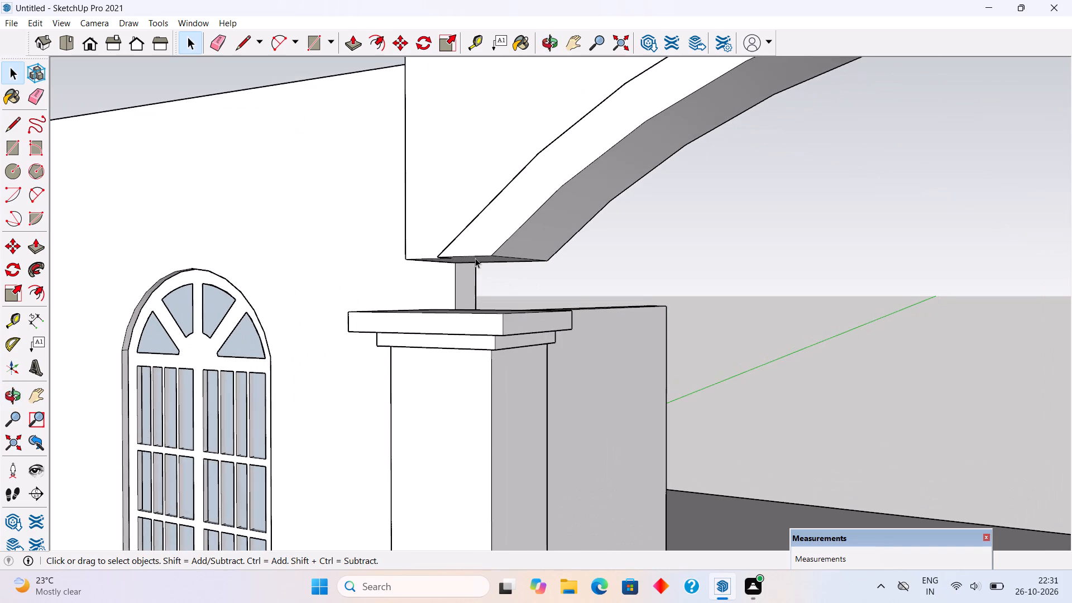
{"action": "left_click", "coordinate": [475, 257]}
{"action": "middle_click_drag", "start_coordinate": [494, 253], "coordinate": [645, 241]}
{"action": "triple_click", "coordinate": [611, 194]}
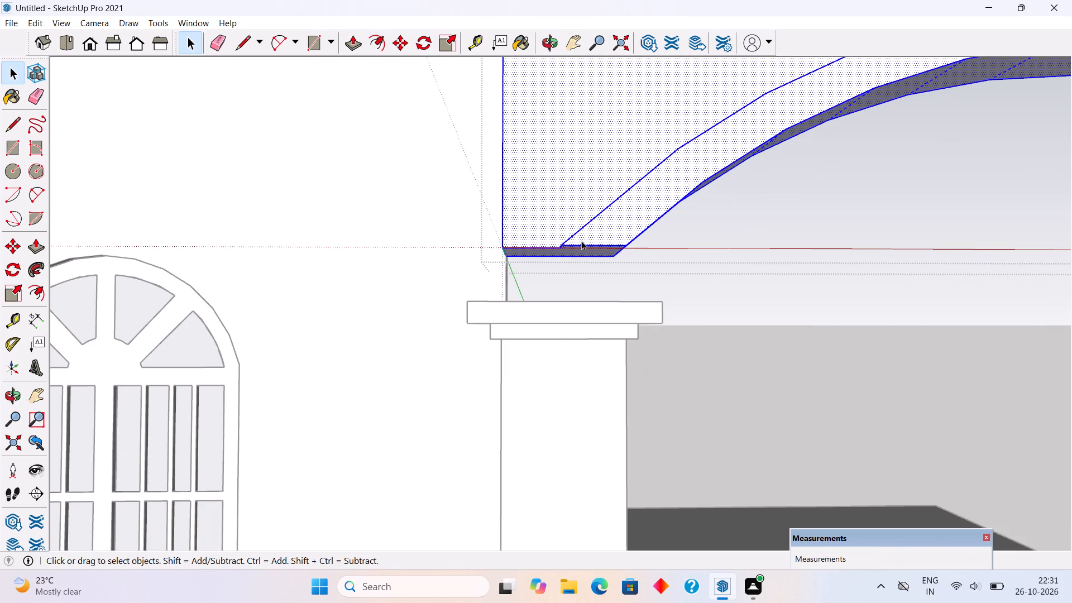
{"action": "left_click", "coordinate": [582, 256]}
{"action": "scroll", "coordinate": [582, 255], "scroll_direction": "up", "scroll_amount": 5}
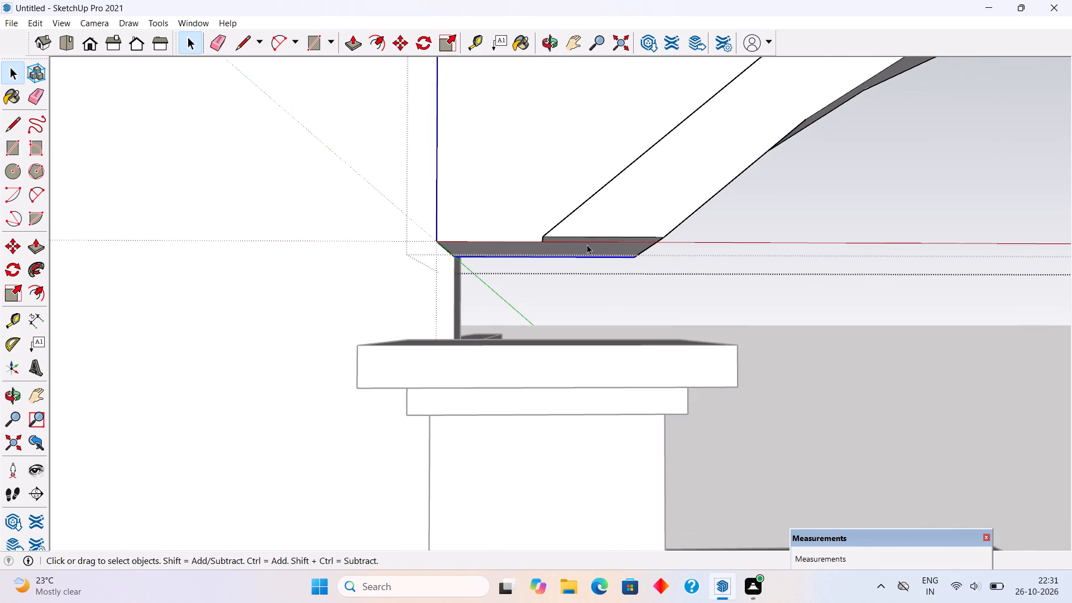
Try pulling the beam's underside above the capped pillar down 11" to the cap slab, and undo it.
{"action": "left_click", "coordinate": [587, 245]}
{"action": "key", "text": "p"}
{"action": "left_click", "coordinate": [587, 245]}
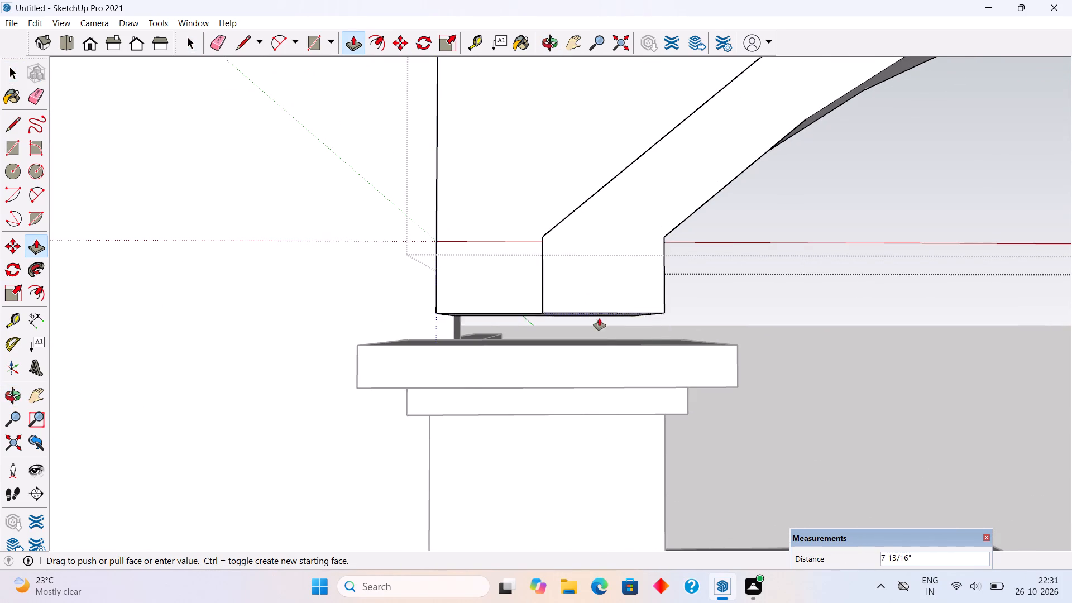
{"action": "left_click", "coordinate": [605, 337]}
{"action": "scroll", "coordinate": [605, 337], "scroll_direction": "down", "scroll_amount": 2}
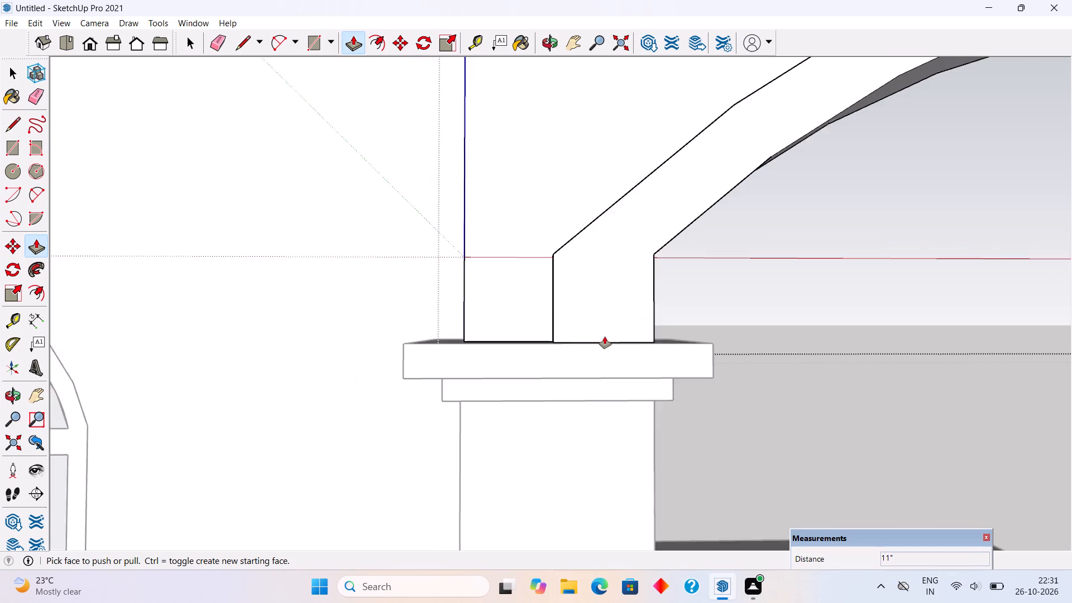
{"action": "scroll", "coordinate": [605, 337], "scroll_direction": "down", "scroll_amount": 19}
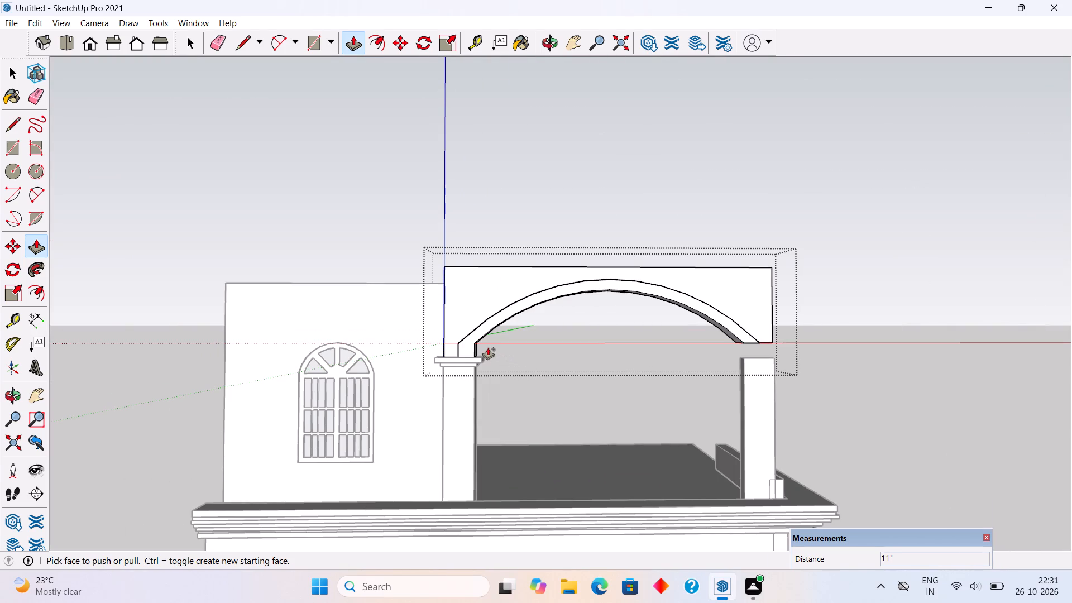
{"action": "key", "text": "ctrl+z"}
Pull the beam's underside above the capped pillar down by 4" and leave the beam group.
{"action": "scroll", "coordinate": [462, 347], "scroll_direction": "up", "scroll_amount": 10}
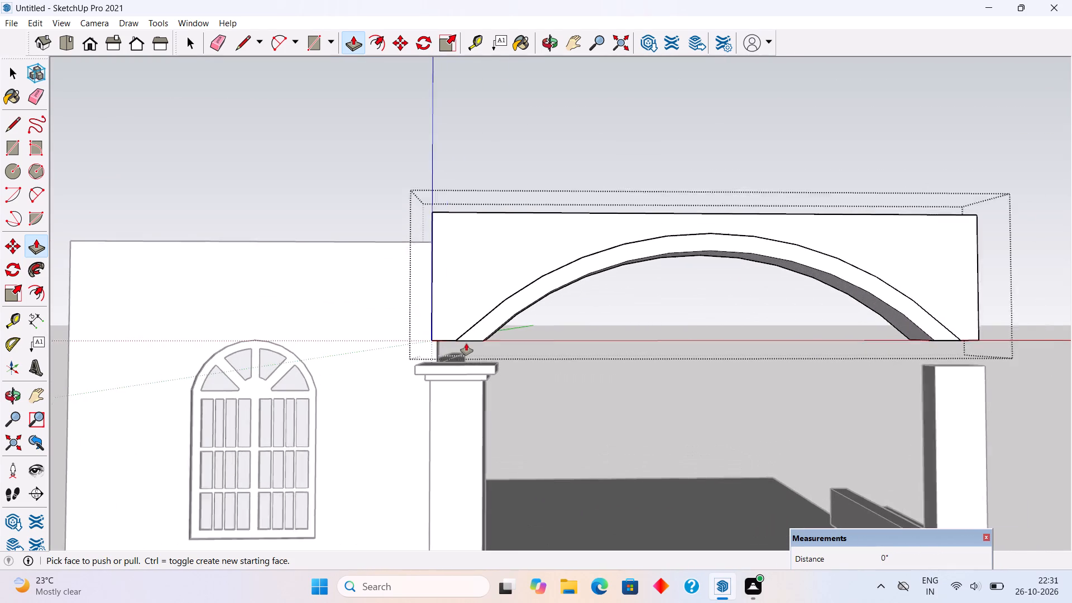
{"action": "scroll", "coordinate": [466, 343], "scroll_direction": "up", "scroll_amount": 1}
{"action": "middle_click_drag", "start_coordinate": [464, 338], "coordinate": [477, 269]}
{"action": "scroll", "coordinate": [461, 336], "scroll_direction": "up", "scroll_amount": 5}
{"action": "left_click", "coordinate": [473, 315]}
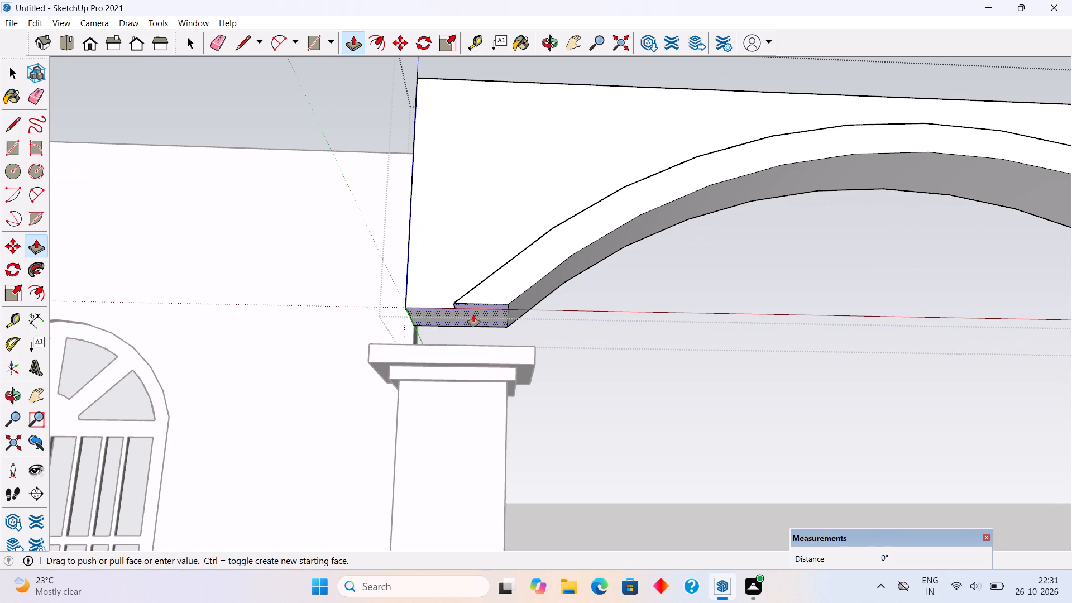
{"action": "type", "text": "4\""}
{"action": "key", "text": "Return"}
{"action": "key", "text": "space"}
{"action": "left_click", "coordinate": [654, 288]}
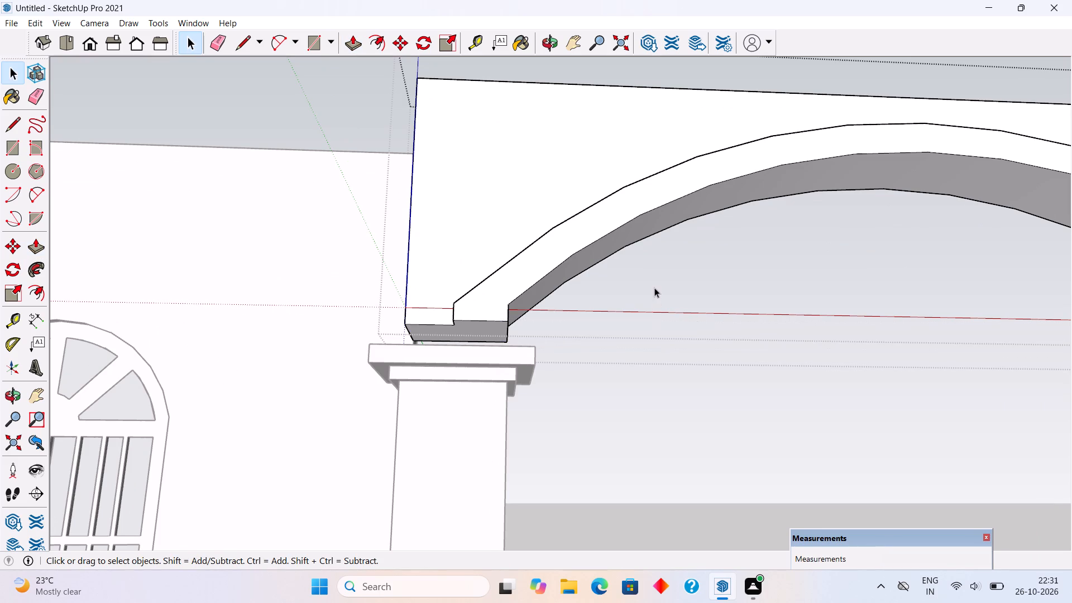
{"action": "scroll", "coordinate": [488, 347], "scroll_direction": "down", "scroll_amount": 5}
{"action": "left_click", "coordinate": [393, 185]}
Draw a rectangle corner to corner over the top of the second, uncapped pillar.
{"action": "middle_click_drag", "start_coordinate": [251, 286], "coordinate": [257, 355]}
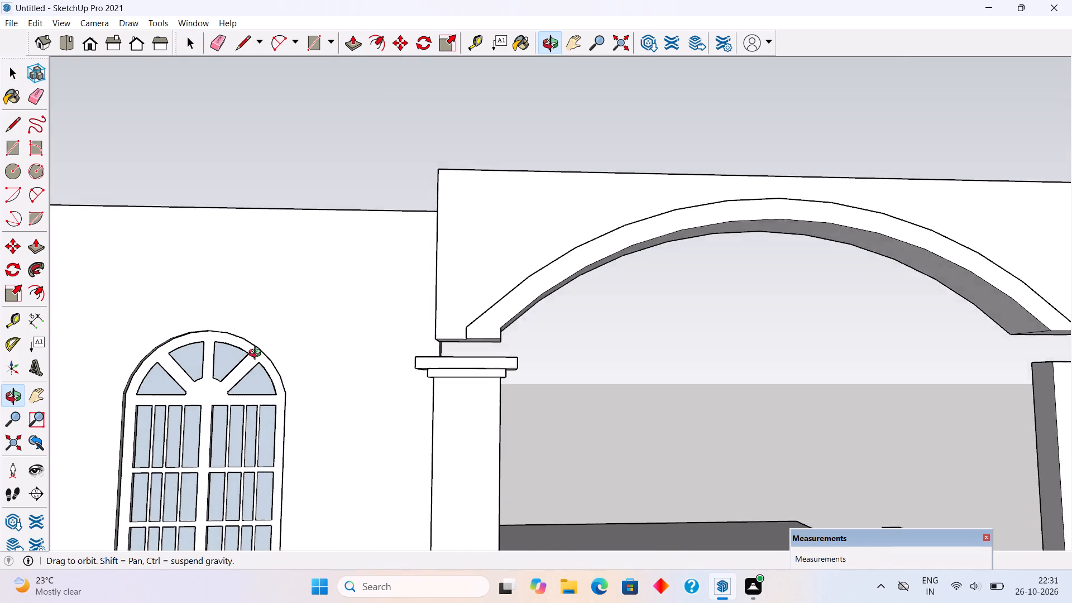
{"action": "middle_click_drag", "start_coordinate": [257, 355], "coordinate": [233, 398]}
{"action": "scroll", "coordinate": [229, 396], "scroll_direction": "down", "scroll_amount": 8}
{"action": "scroll", "coordinate": [659, 381], "scroll_direction": "up", "scroll_amount": 5}
{"action": "middle_click_drag", "start_coordinate": [651, 389], "coordinate": [644, 456]}
{"action": "scroll", "coordinate": [642, 441], "scroll_direction": "up", "scroll_amount": 3}
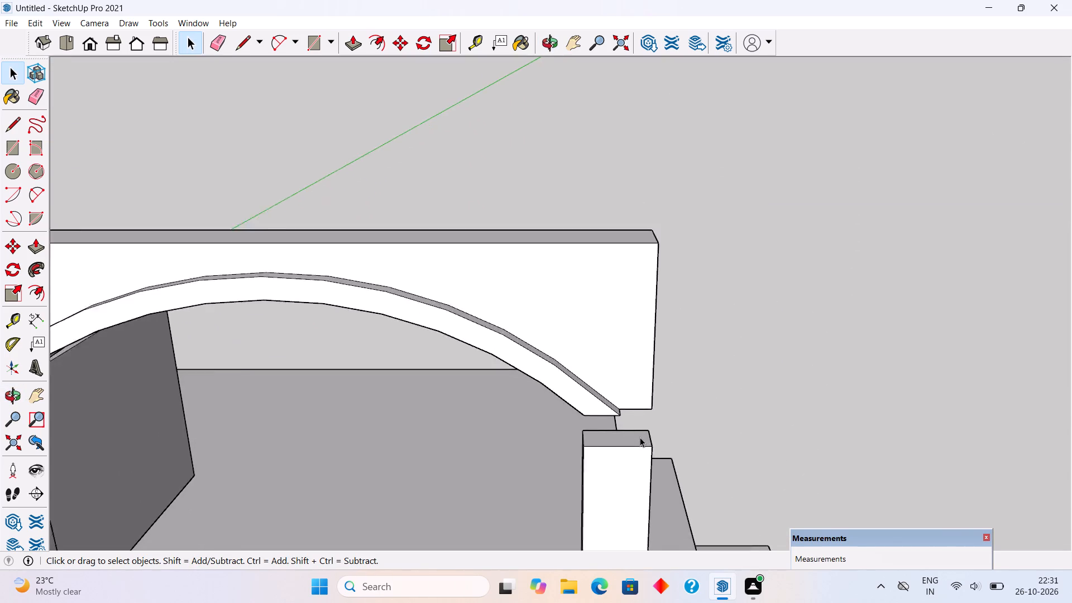
{"action": "scroll", "coordinate": [640, 437], "scroll_direction": "up", "scroll_amount": 4}
{"action": "key", "text": "r"}
{"action": "left_click", "coordinate": [557, 427]}
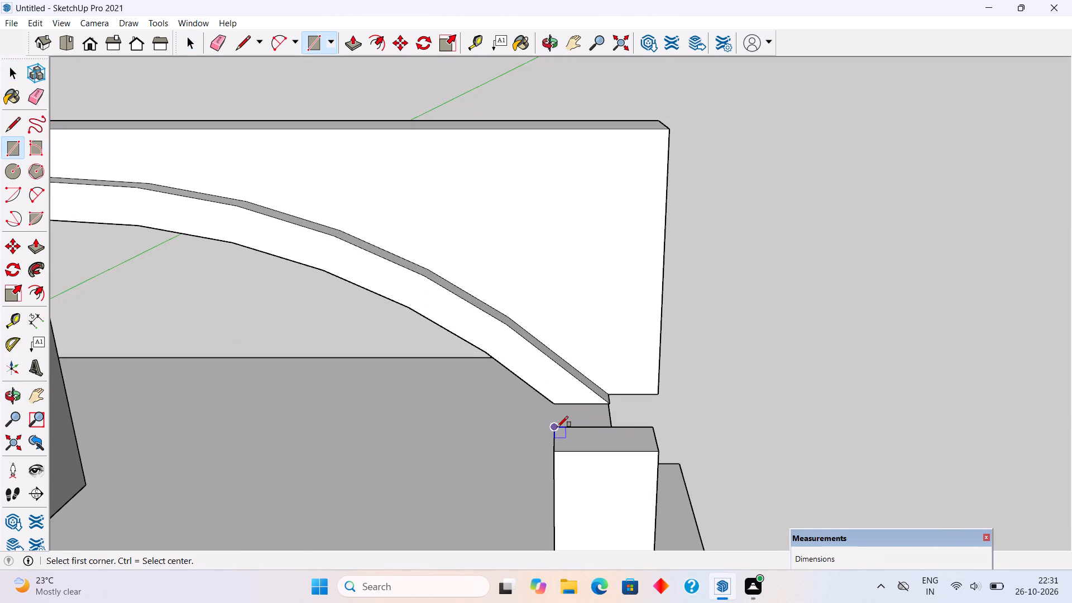
{"action": "left_click", "coordinate": [656, 454]}
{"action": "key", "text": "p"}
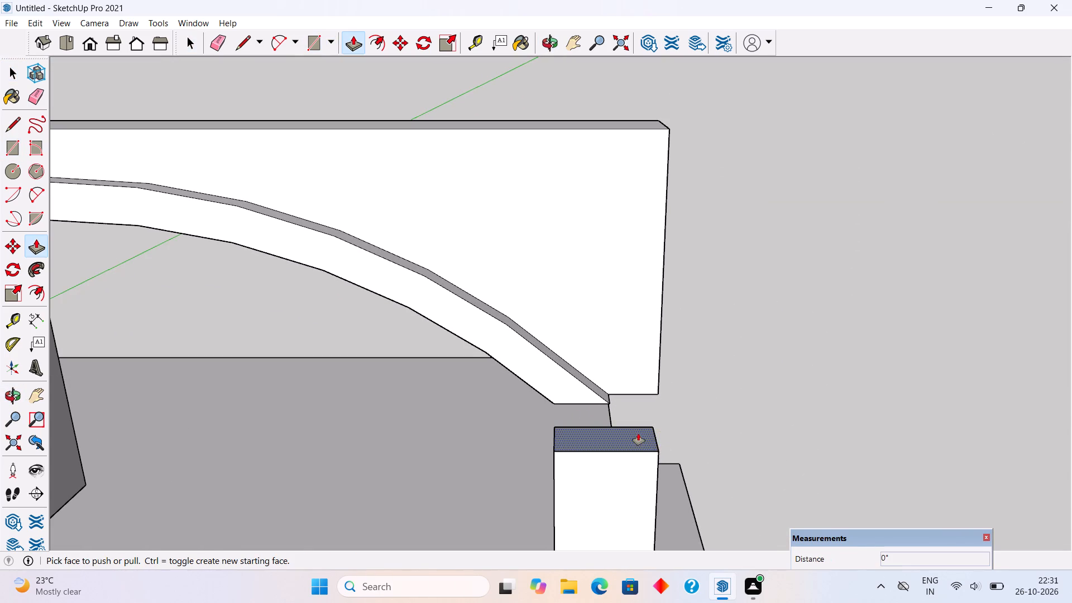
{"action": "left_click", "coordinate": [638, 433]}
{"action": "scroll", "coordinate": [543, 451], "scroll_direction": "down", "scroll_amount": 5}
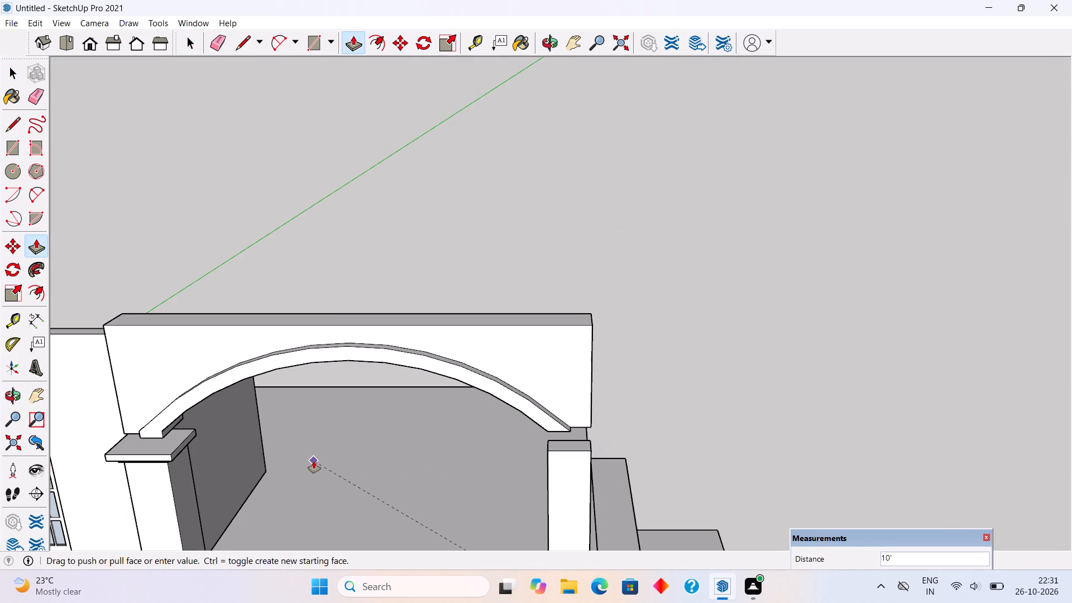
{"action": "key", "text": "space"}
Pull the second pillar's top rectangle up 3", taking the height from the lower cap slab on the first pillar.
{"action": "key", "text": "p"}
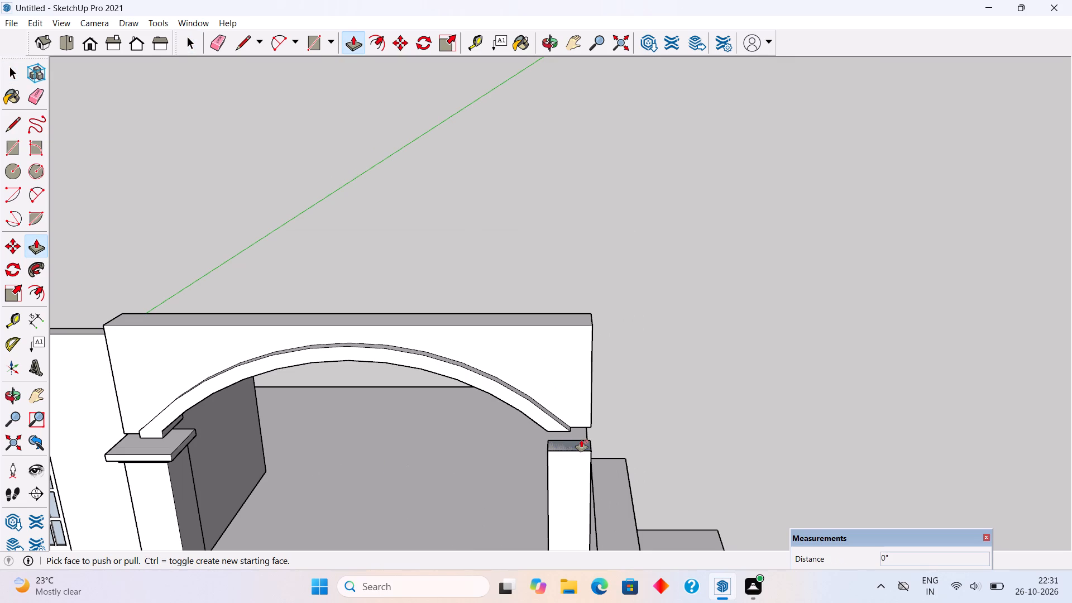
{"action": "left_click", "coordinate": [581, 440]}
{"action": "left_click", "coordinate": [568, 443]}
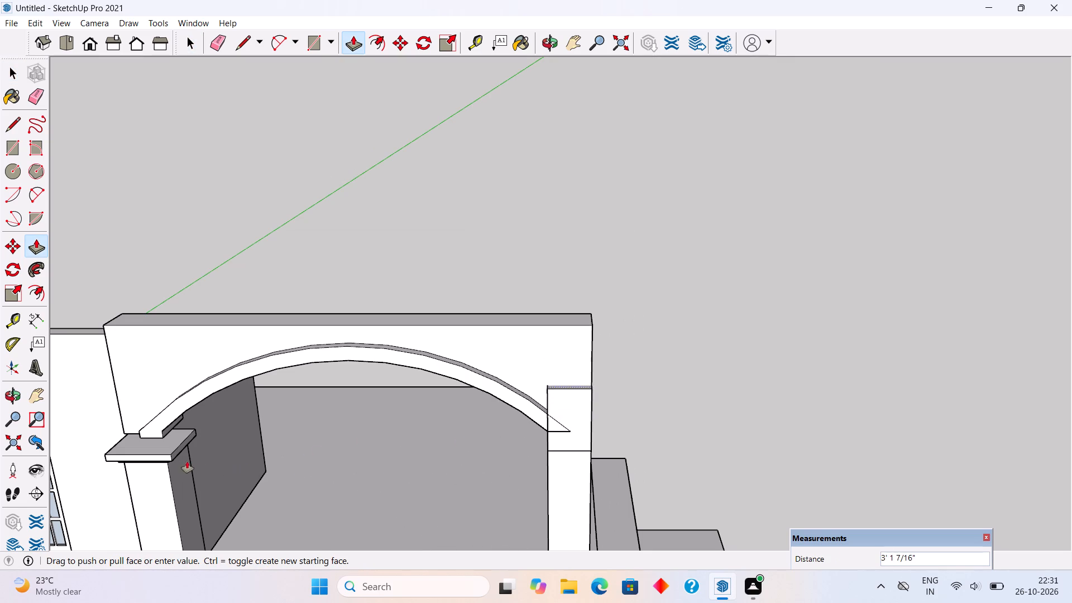
{"action": "middle_click_drag", "start_coordinate": [173, 443], "coordinate": [248, 352]}
{"action": "scroll", "coordinate": [232, 364], "scroll_direction": "up", "scroll_amount": 4}
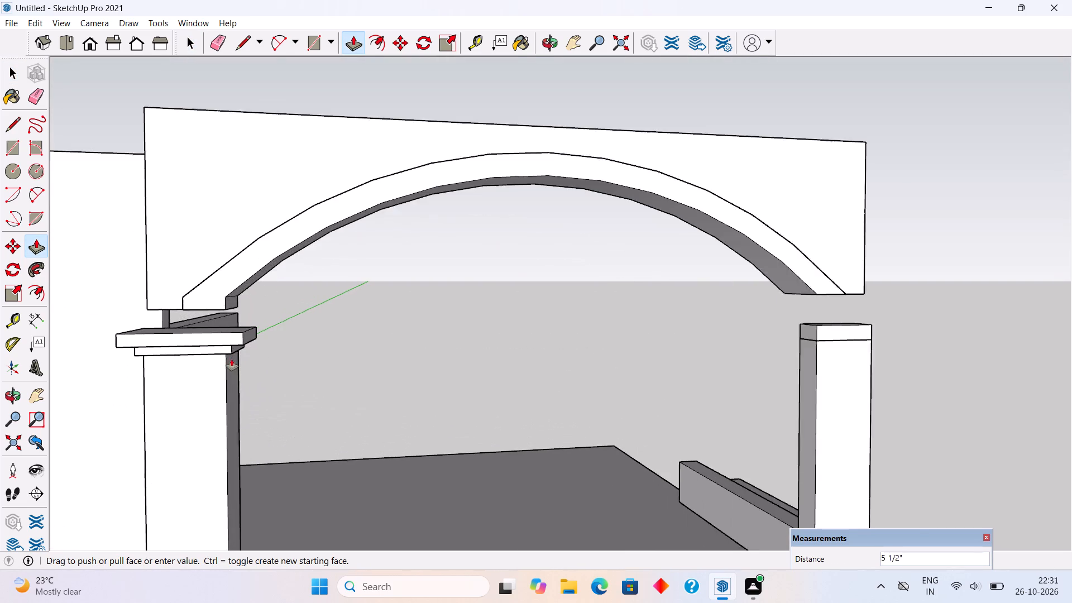
{"action": "scroll", "coordinate": [232, 359], "scroll_direction": "up", "scroll_amount": 6}
{"action": "left_click", "coordinate": [232, 347]}
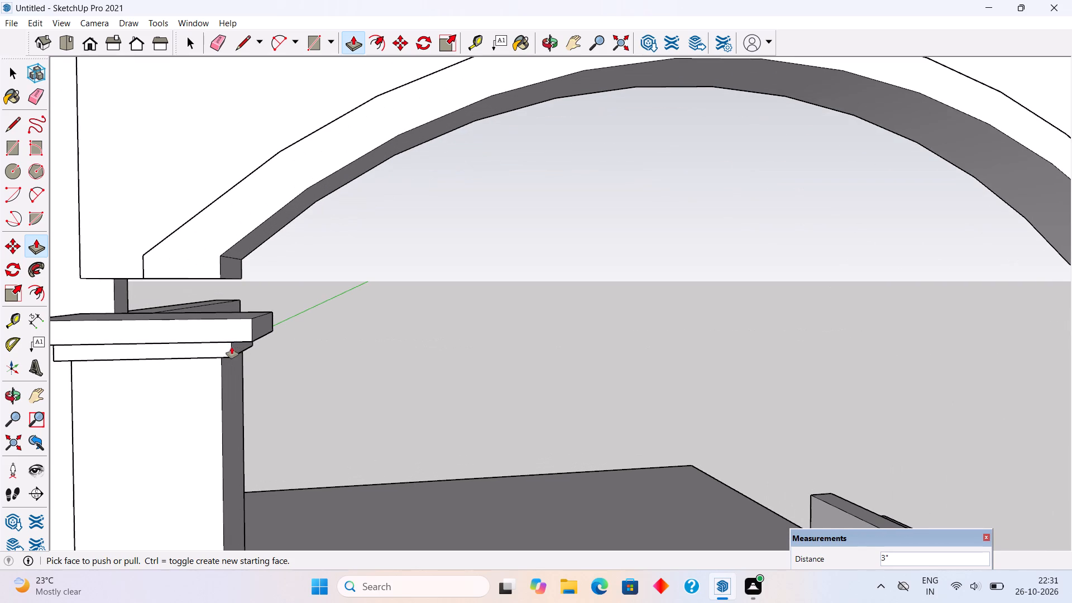
Select the whole new slab on top of the second pillar and make it a group.
{"action": "scroll", "coordinate": [238, 390], "scroll_direction": "down", "scroll_amount": 6}
{"action": "middle_click_drag", "start_coordinate": [819, 394], "coordinate": [788, 489]}
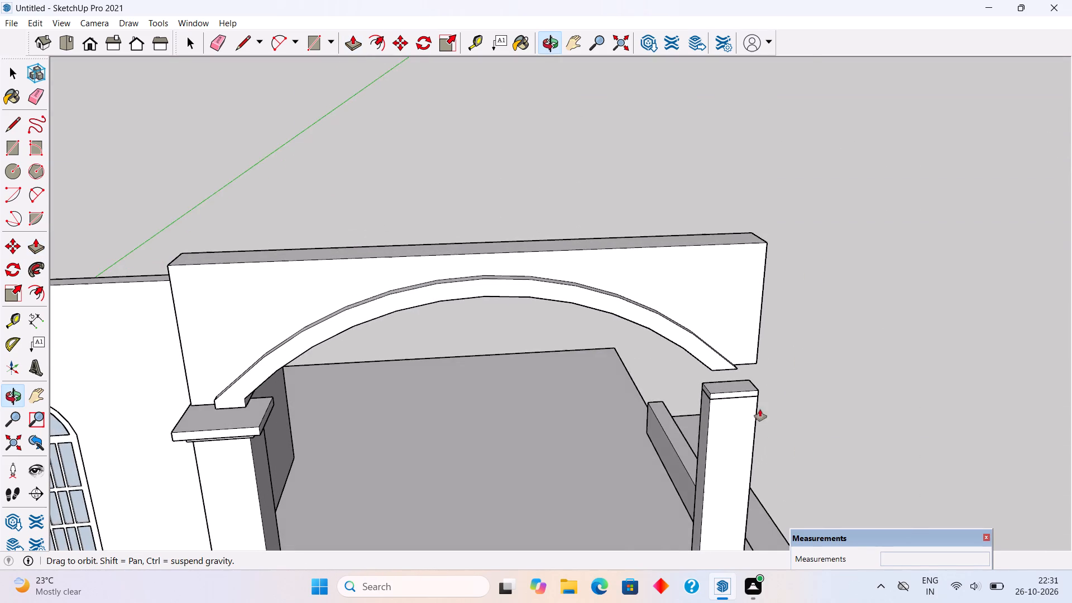
{"action": "scroll", "coordinate": [743, 389], "scroll_direction": "up", "scroll_amount": 6}
{"action": "left_click", "coordinate": [738, 415]}
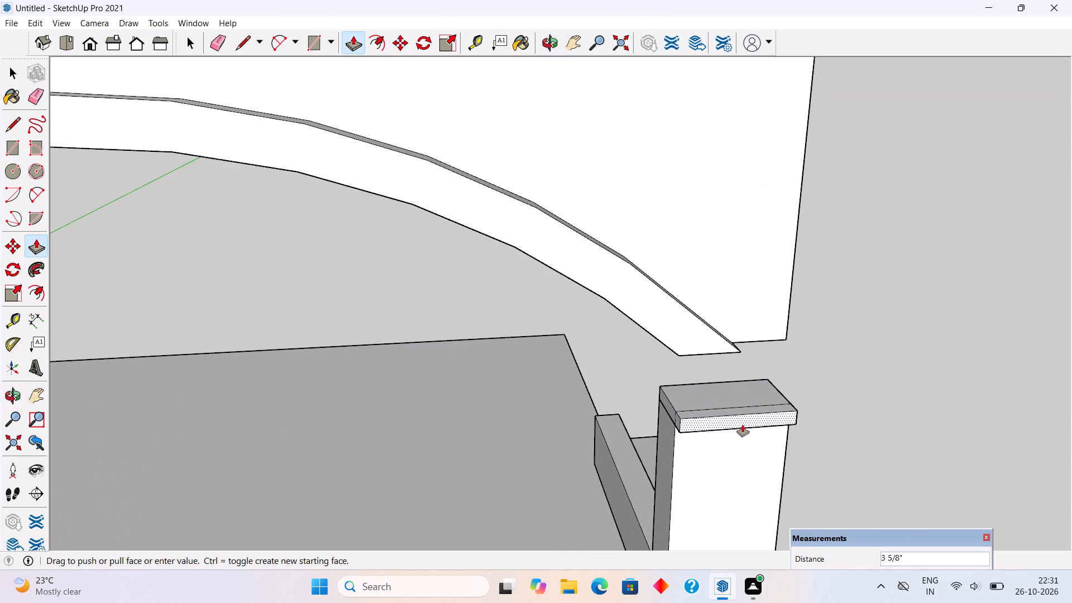
{"action": "key", "text": "space"}
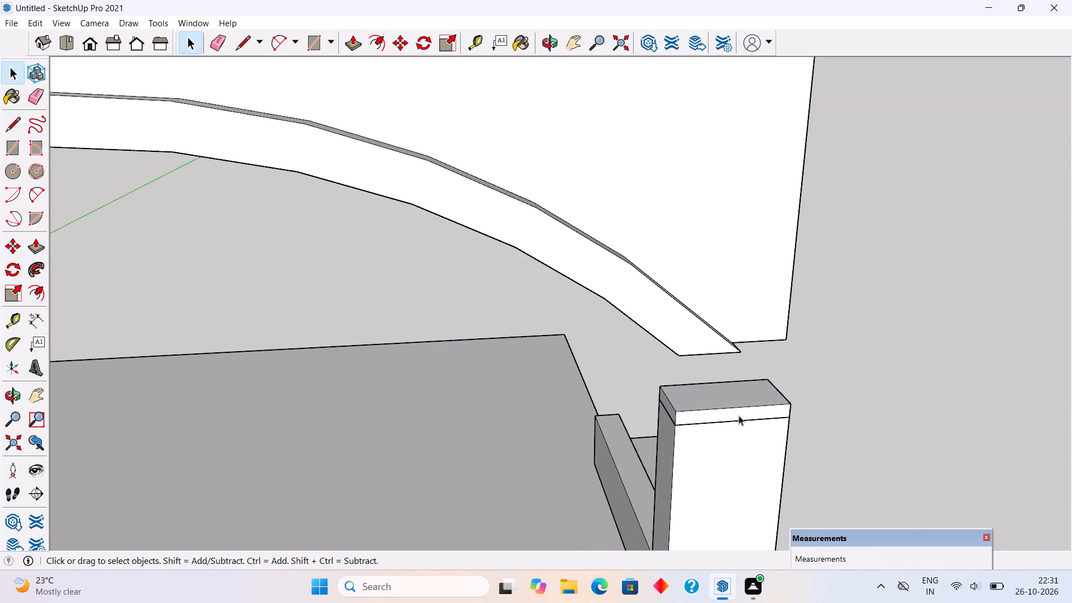
{"action": "triple_click", "coordinate": [738, 415]}
{"action": "right_click", "coordinate": [738, 415]}
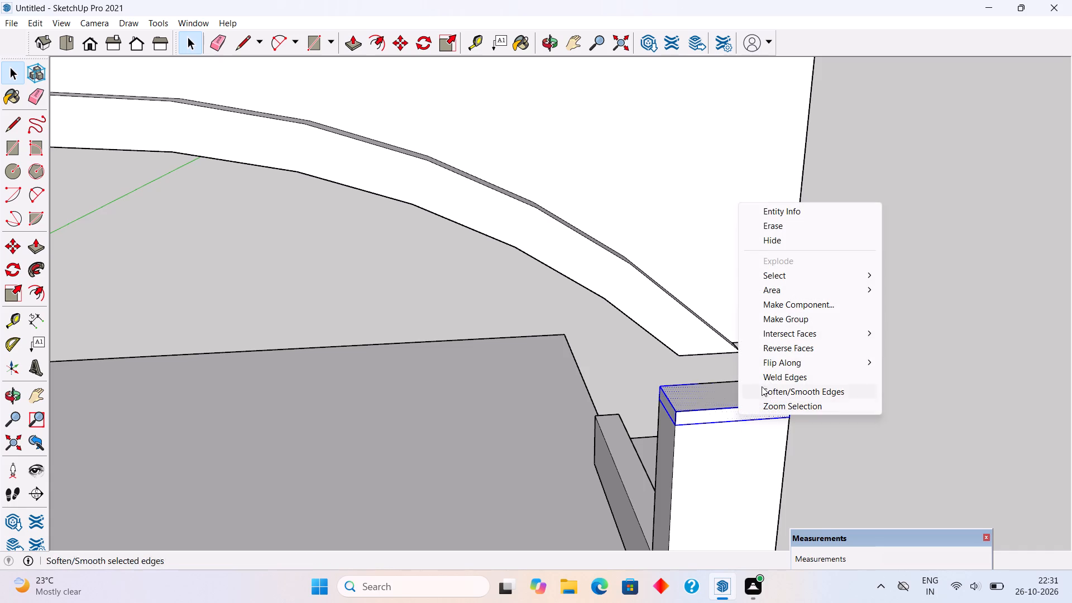
{"action": "left_click", "coordinate": [811, 321]}
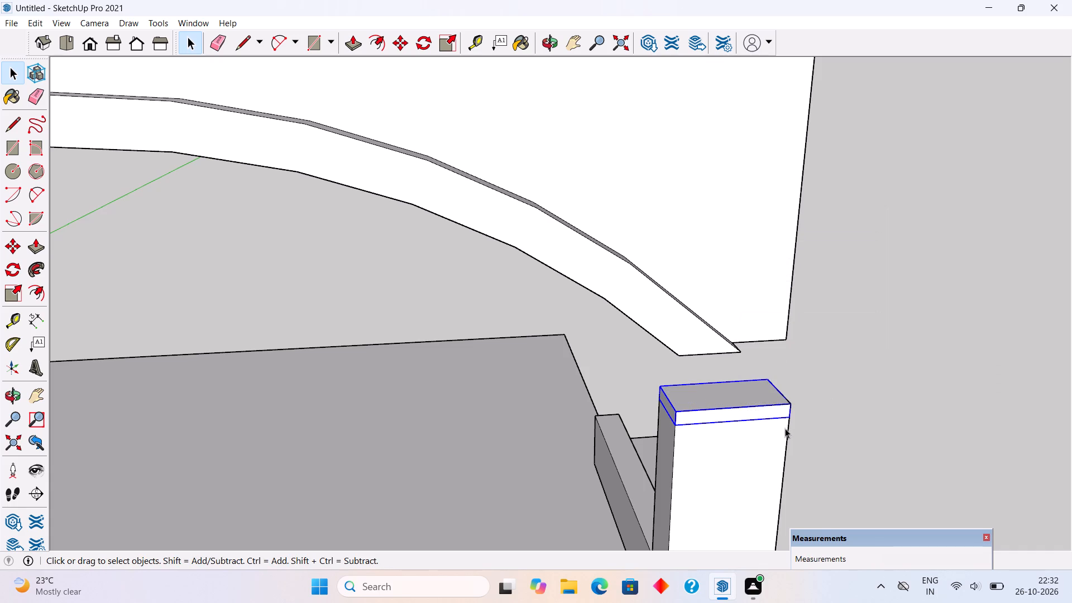
Inside the second pillar's slab group, pull the front face and both side faces outward by 2" each.
{"action": "triple_click", "coordinate": [732, 387]}
{"action": "key", "text": "p"}
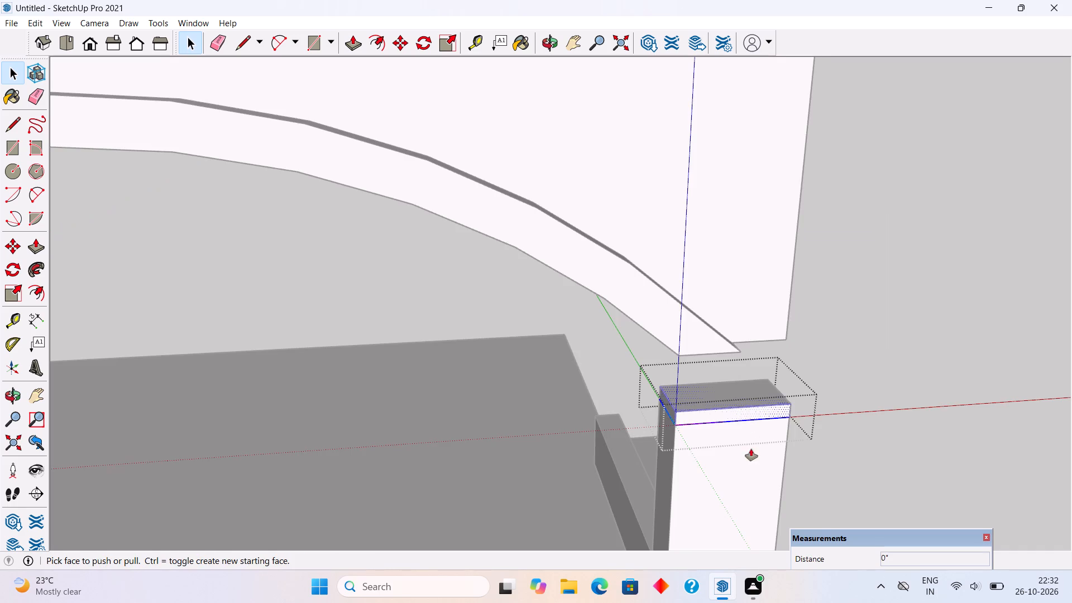
{"action": "left_click", "coordinate": [738, 414]}
{"action": "middle_click_drag", "start_coordinate": [746, 423], "coordinate": [782, 337]}
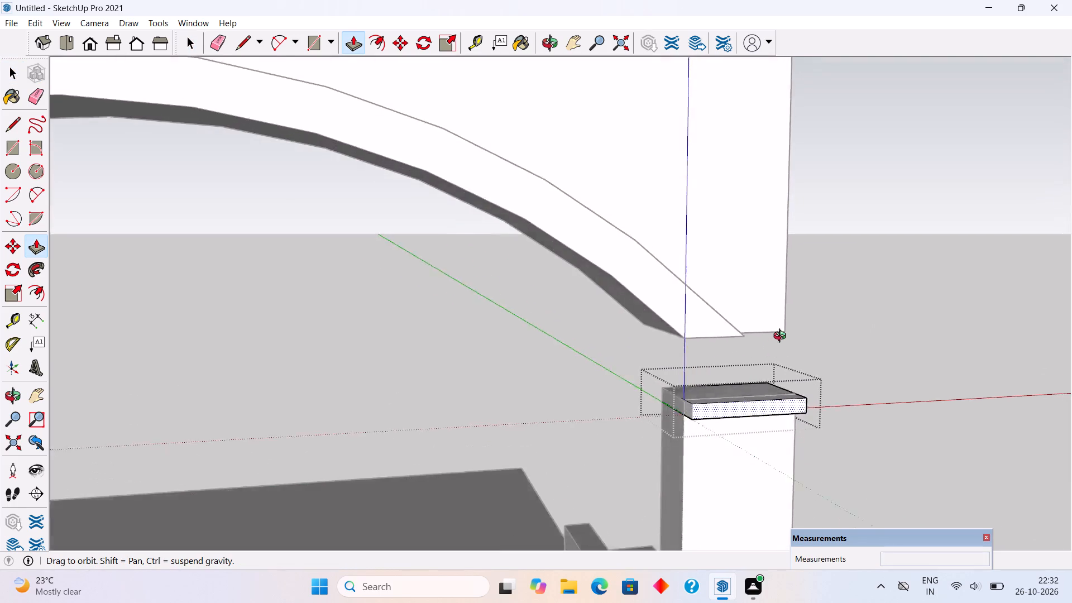
{"action": "middle_click_drag", "start_coordinate": [782, 337], "coordinate": [964, 280]}
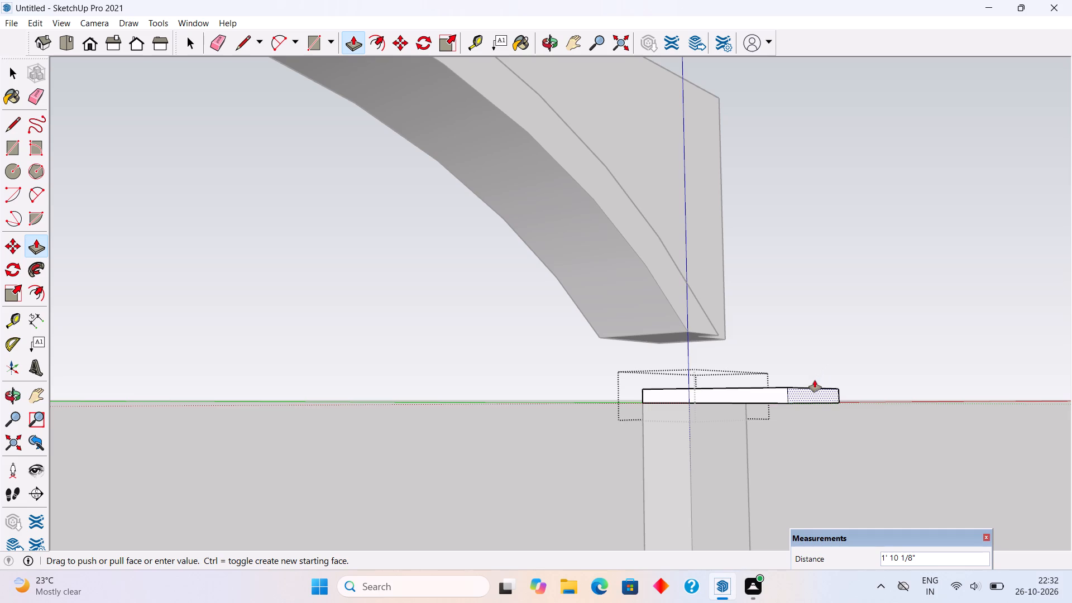
{"action": "type", "text": "2\""}
{"action": "key", "text": "Return"}
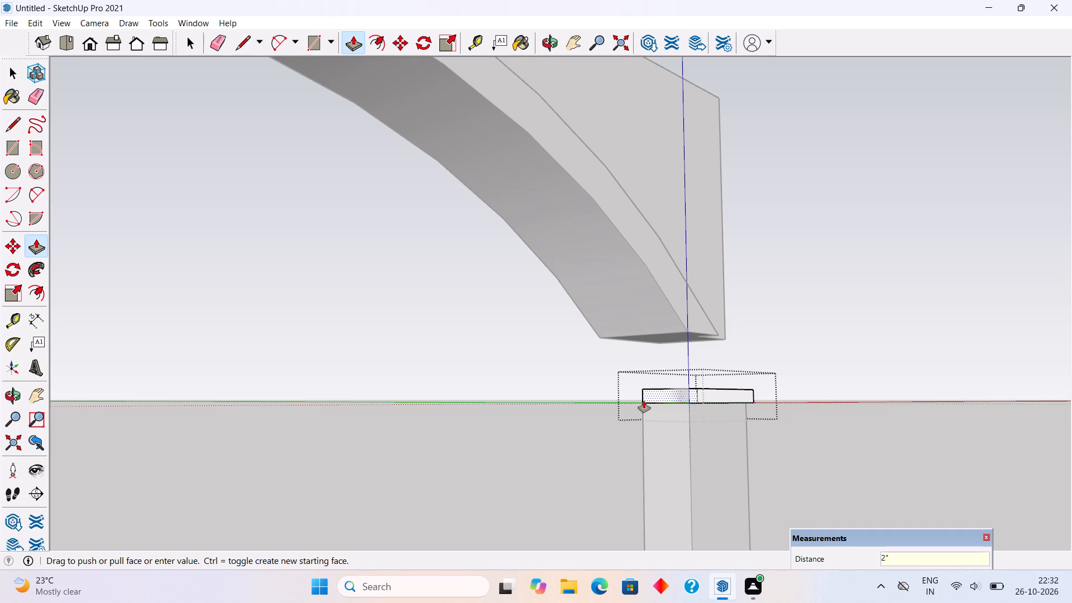
{"action": "double_click", "coordinate": [666, 395]}
{"action": "middle_click_drag", "start_coordinate": [743, 437], "coordinate": [271, 477]}
{"action": "double_click", "coordinate": [607, 424]}
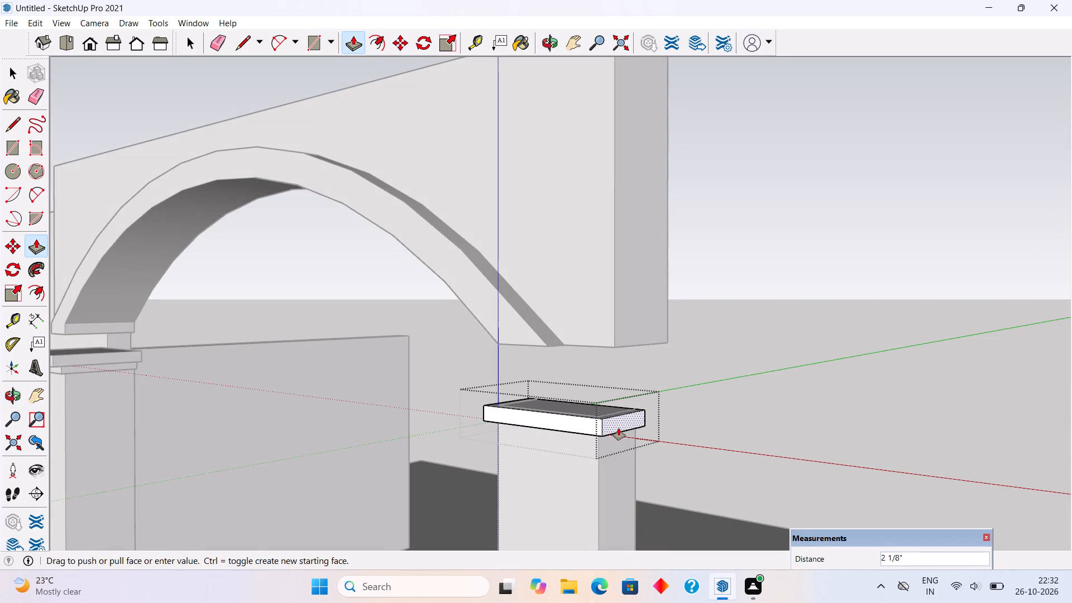
{"action": "type", "text": "2\""}
{"action": "key", "text": "Return"}
{"action": "key", "text": "space"}
{"action": "left_click", "coordinate": [709, 305]}
{"action": "middle_click_drag", "start_coordinate": [603, 479], "coordinate": [560, 504]}
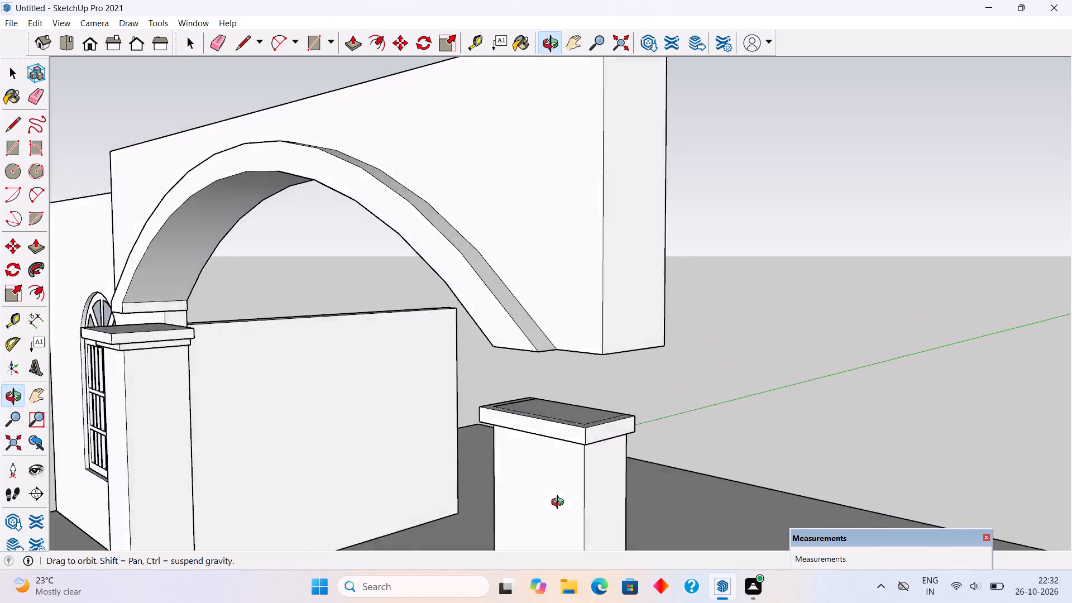
Undo the second pillar's slab work, including its outward pulls, grouping and extrusion, leaving only the flat rectangle on the pillar top.
{"action": "middle_click_drag", "start_coordinate": [560, 504], "coordinate": [642, 509]}
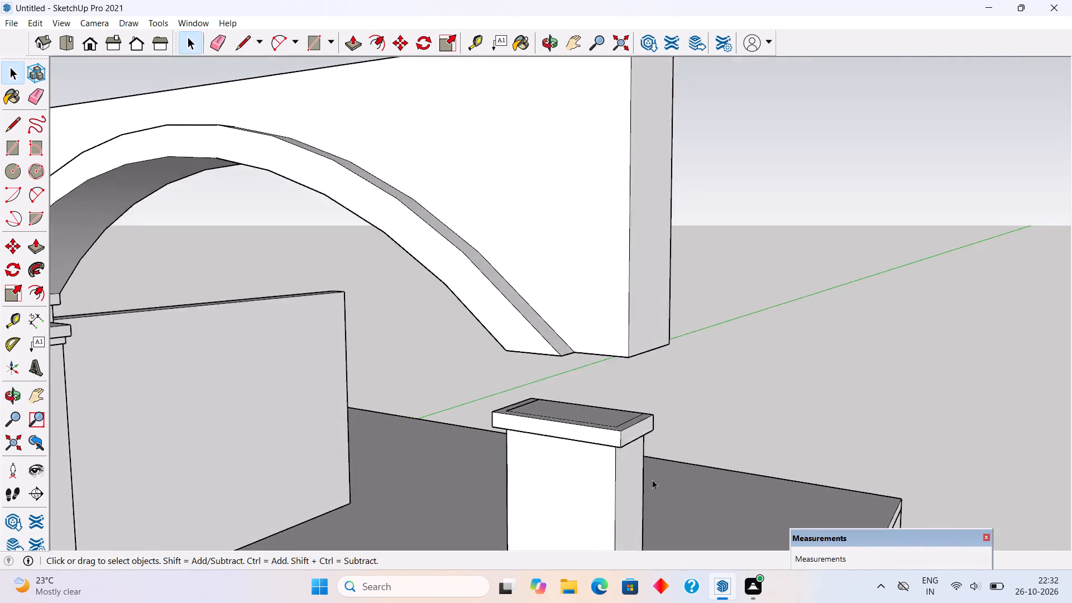
{"action": "scroll", "coordinate": [652, 471], "scroll_direction": "down", "scroll_amount": 5}
{"action": "scroll", "coordinate": [641, 416], "scroll_direction": "down", "scroll_amount": 6}
{"action": "middle_click_drag", "start_coordinate": [528, 466], "coordinate": [719, 429]}
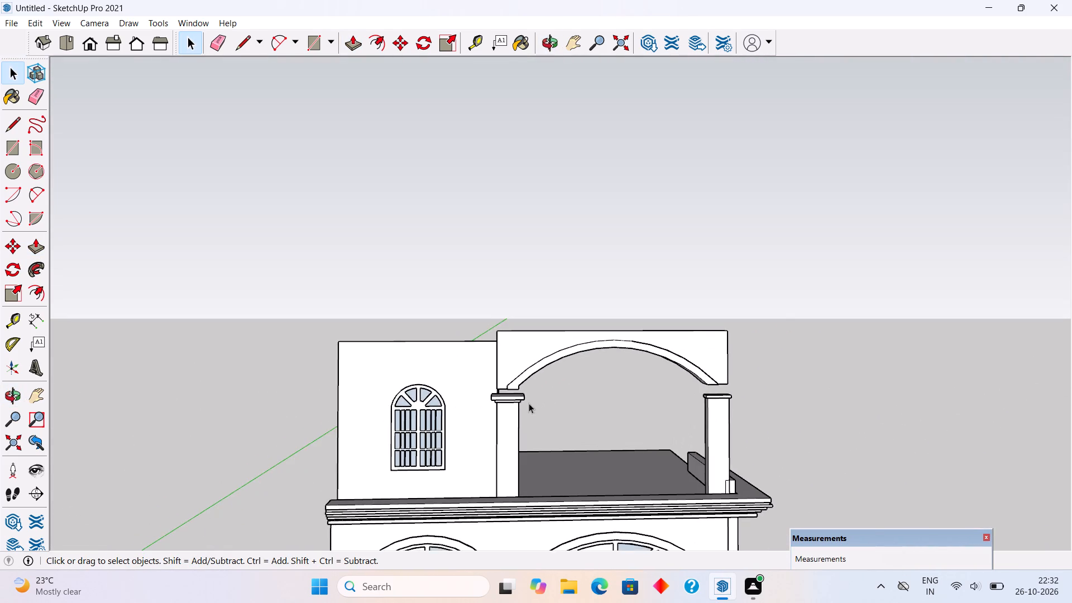
{"action": "scroll", "coordinate": [528, 404], "scroll_direction": "up", "scroll_amount": 5}
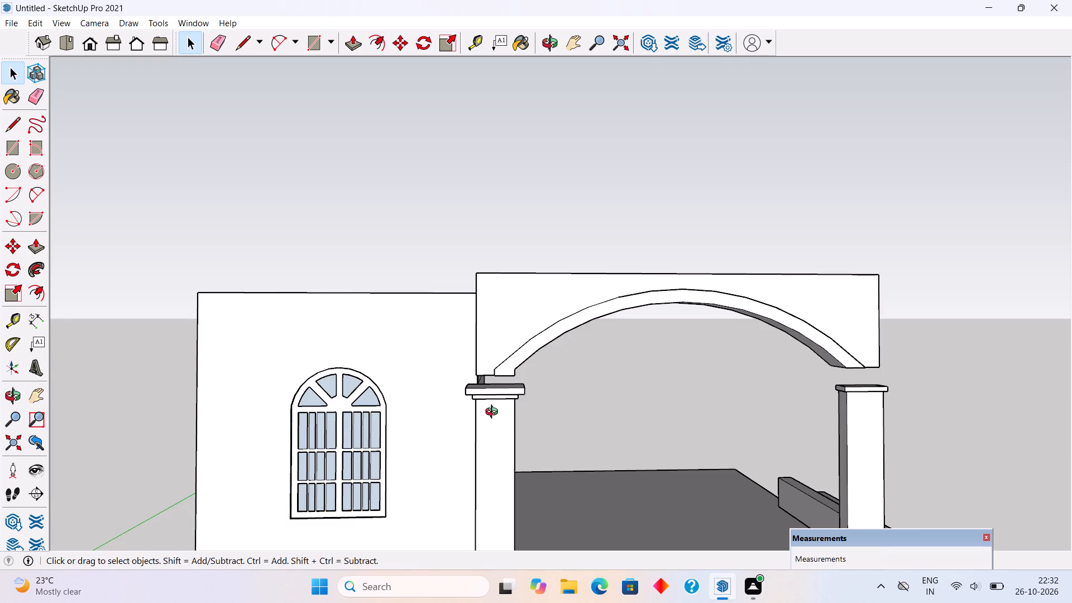
{"action": "middle_click_drag", "start_coordinate": [495, 413], "coordinate": [497, 333]}
{"action": "key", "text": "ctrl+z"}
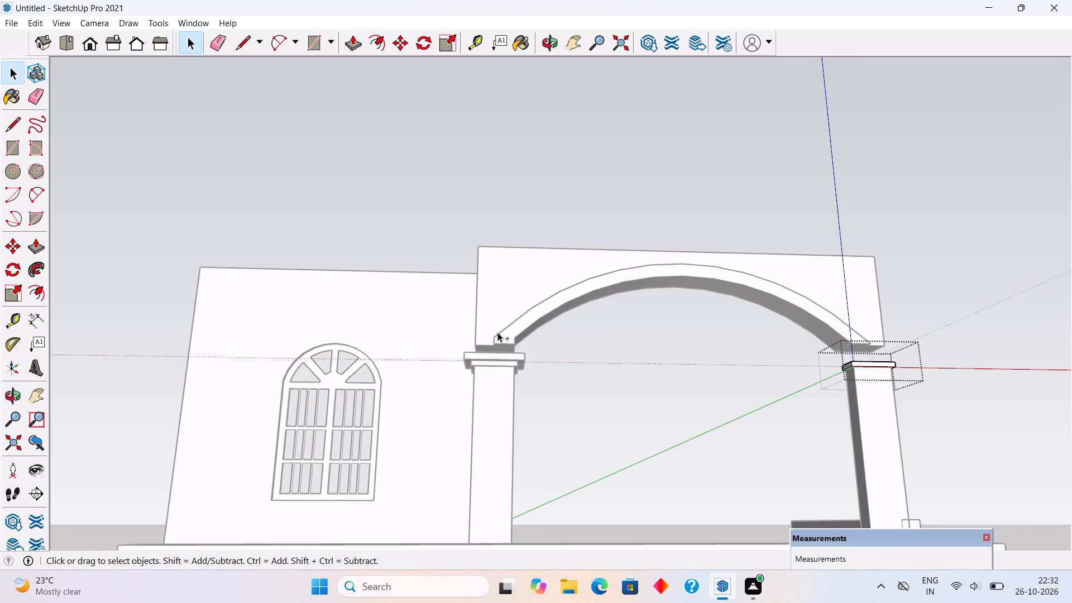
{"action": "key", "text": "ctrl+z"}
{"action": "key", "text": "ctrl+z"}
{"action": "key", "text": "ctrl+z"}
{"action": "key", "text": "ctrl+z"}
{"action": "key", "text": "ctrl+z"}
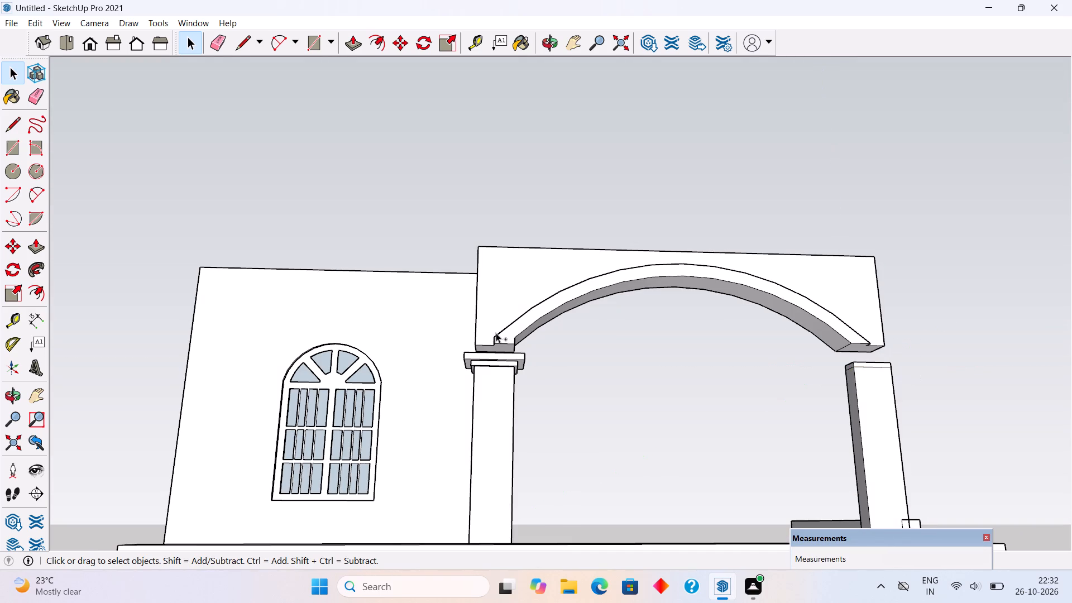
{"action": "key", "text": "ctrl+z"}
Place a guide line along the first pillar's top front edge, directly beneath its lower cap slab.
{"action": "scroll", "coordinate": [502, 390], "scroll_direction": "up", "scroll_amount": 6, "text": "ctrl"}
{"action": "middle_click_drag", "start_coordinate": [501, 371], "coordinate": [497, 362], "text": "ctrl"}
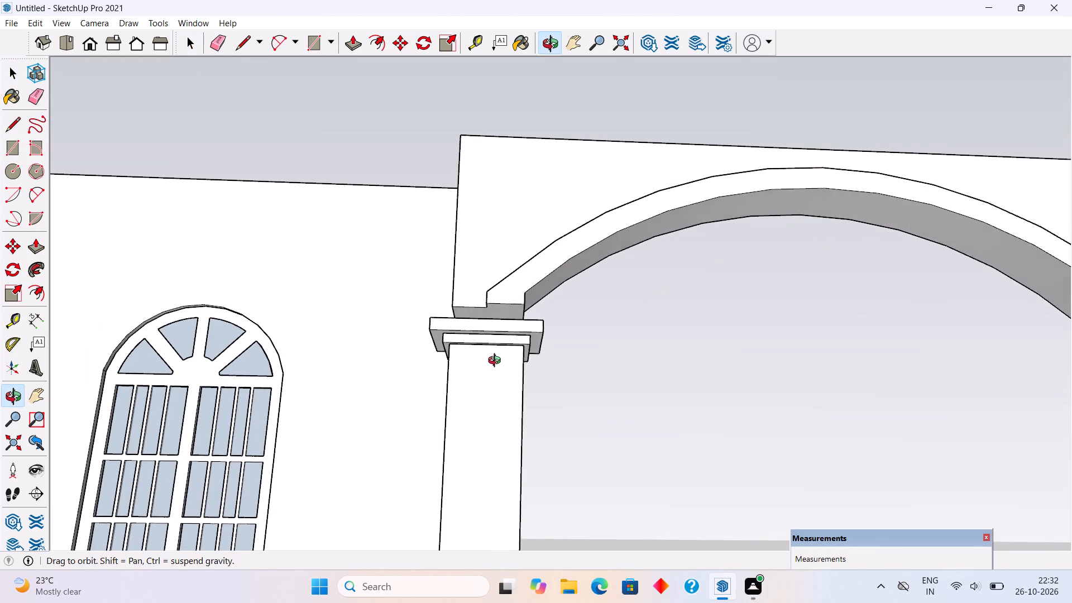
{"action": "middle_click_drag", "start_coordinate": [497, 362], "coordinate": [502, 331], "text": "ctrl"}
{"action": "scroll", "coordinate": [496, 345], "scroll_direction": "up", "scroll_amount": 7}
{"action": "key", "text": "t"}
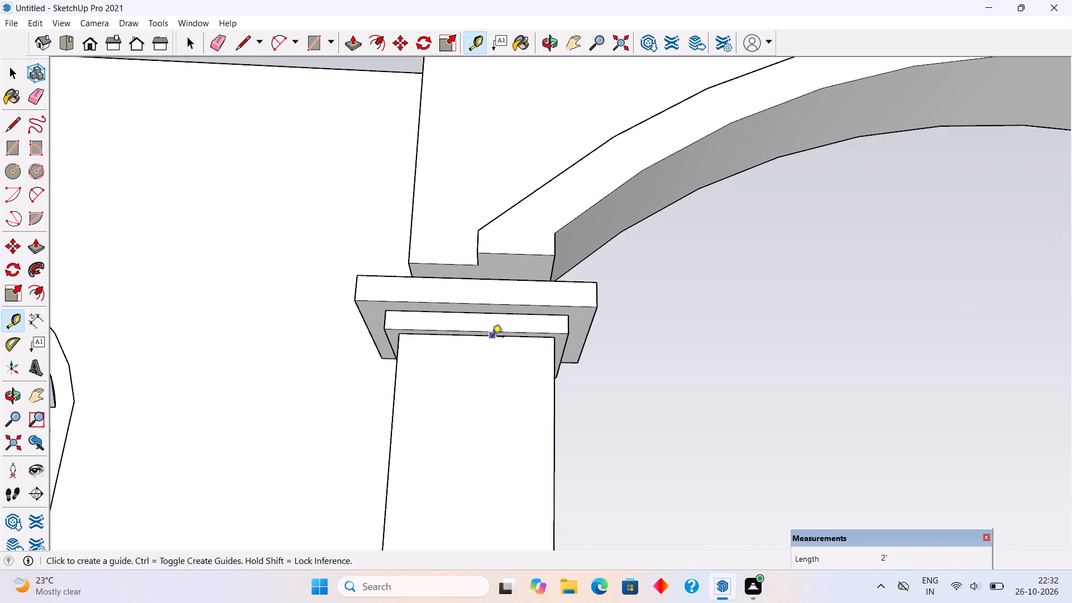
{"action": "scroll", "coordinate": [492, 338], "scroll_direction": "up", "scroll_amount": 4}
{"action": "double_click", "coordinate": [492, 338]}
{"action": "scroll", "coordinate": [490, 347], "scroll_direction": "down", "scroll_amount": 7}
{"action": "scroll", "coordinate": [458, 391], "scroll_direction": "down", "scroll_amount": 7}
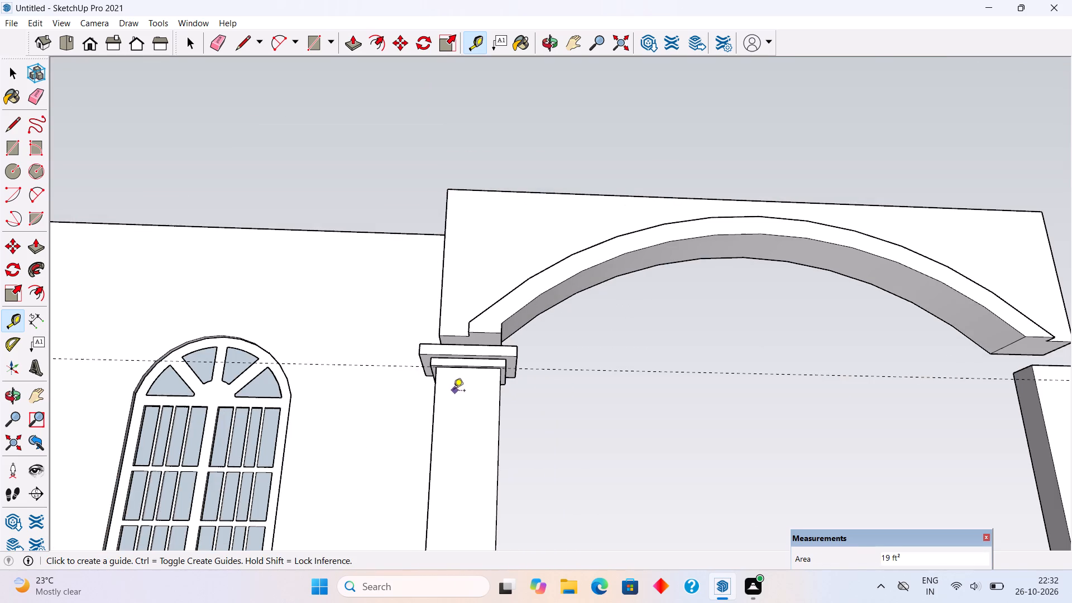
{"action": "scroll", "coordinate": [448, 394], "scroll_direction": "down", "scroll_amount": 6}
{"action": "key", "text": "space"}
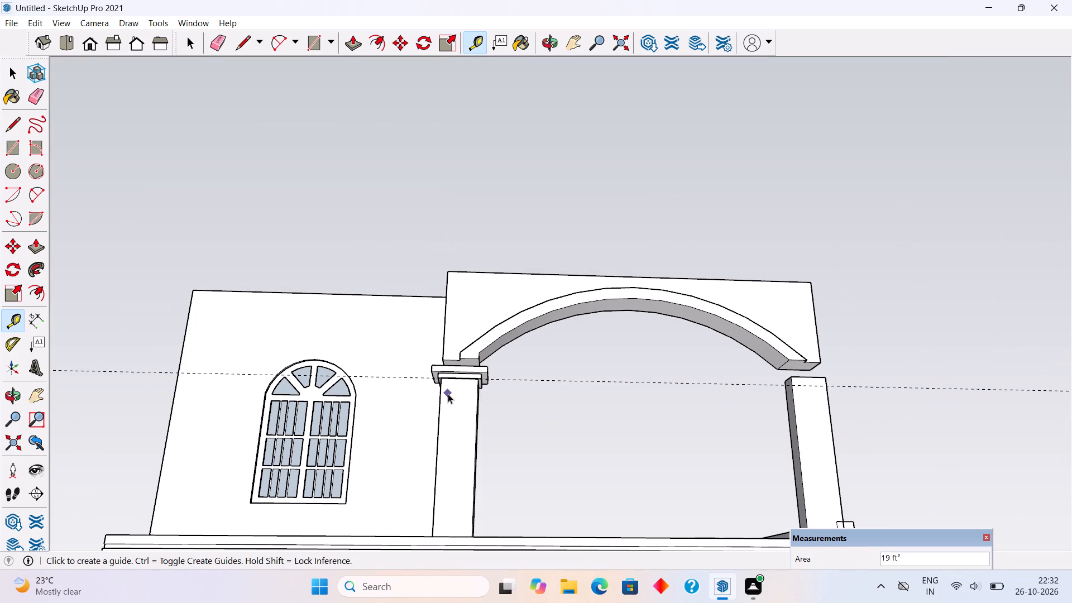
Delete the leftover loose rectangle lying on top of the second pillar.
{"action": "middle_click_drag", "start_coordinate": [642, 379], "coordinate": [673, 547]}
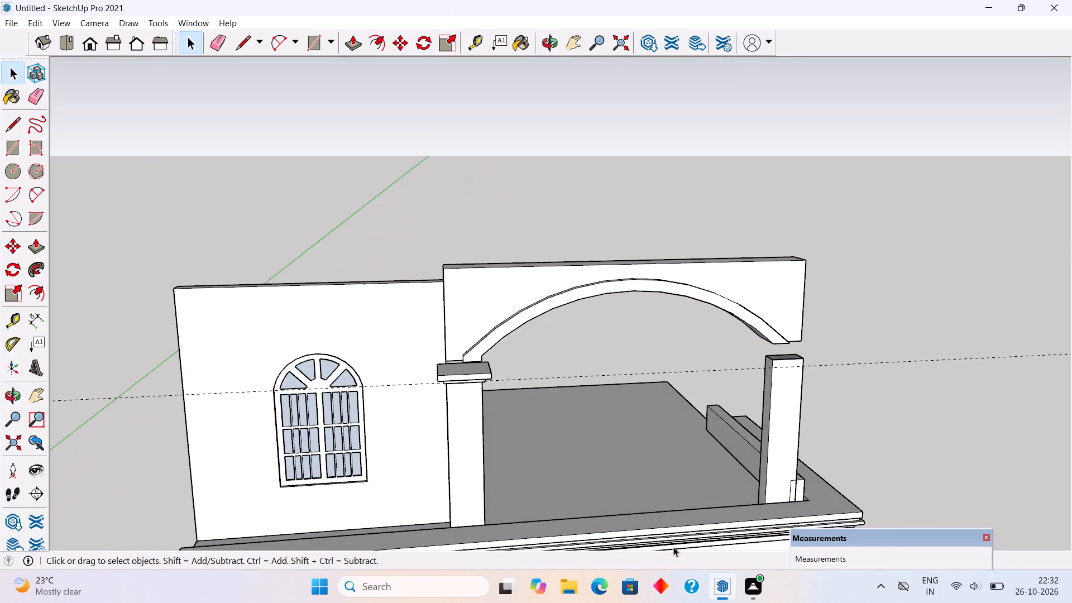
{"action": "middle_click_drag", "start_coordinate": [673, 547], "coordinate": [669, 551]}
{"action": "scroll", "coordinate": [861, 342], "scroll_direction": "up", "scroll_amount": 5}
{"action": "triple_click", "coordinate": [738, 370]}
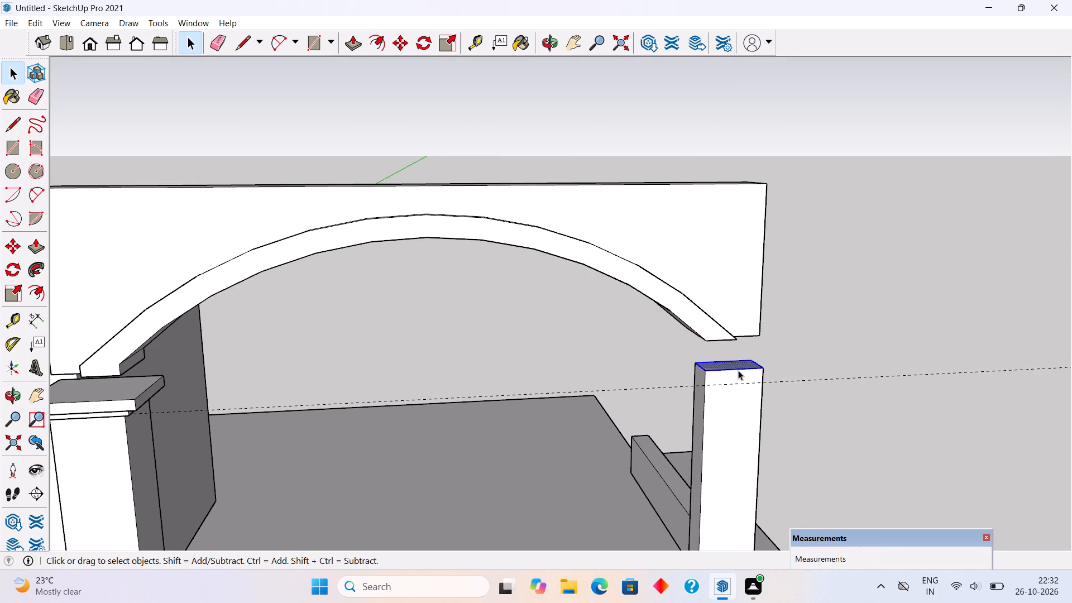
{"action": "triple_click", "coordinate": [738, 370]}
{"action": "triple_click", "coordinate": [728, 437]}
{"action": "left_click", "coordinate": [812, 341]}
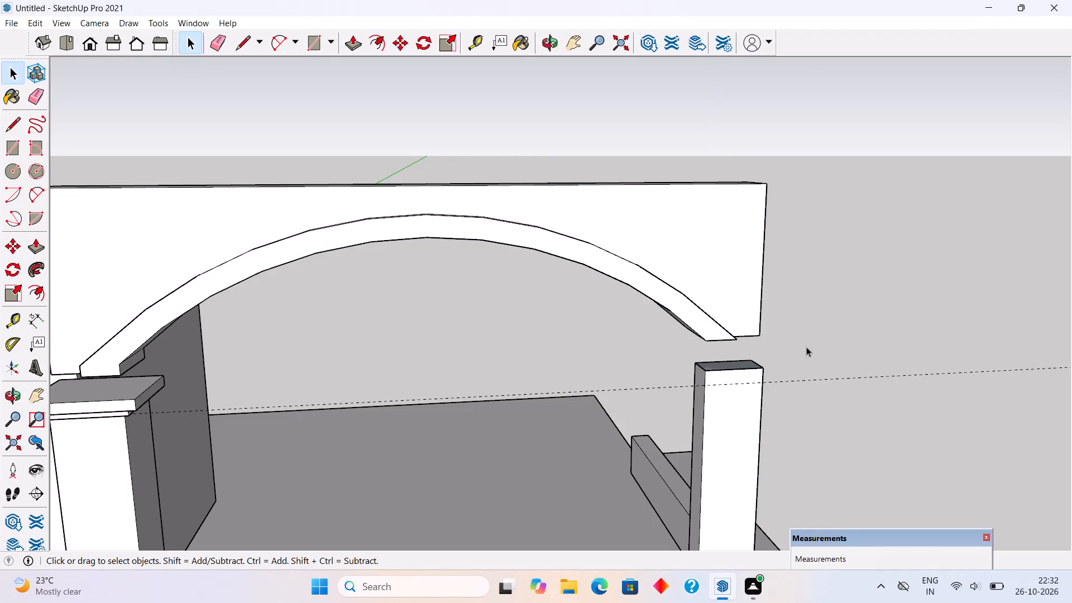
{"action": "left_click", "coordinate": [734, 365]}
{"action": "double_click", "coordinate": [734, 365]}
{"action": "key", "text": "Delete"}
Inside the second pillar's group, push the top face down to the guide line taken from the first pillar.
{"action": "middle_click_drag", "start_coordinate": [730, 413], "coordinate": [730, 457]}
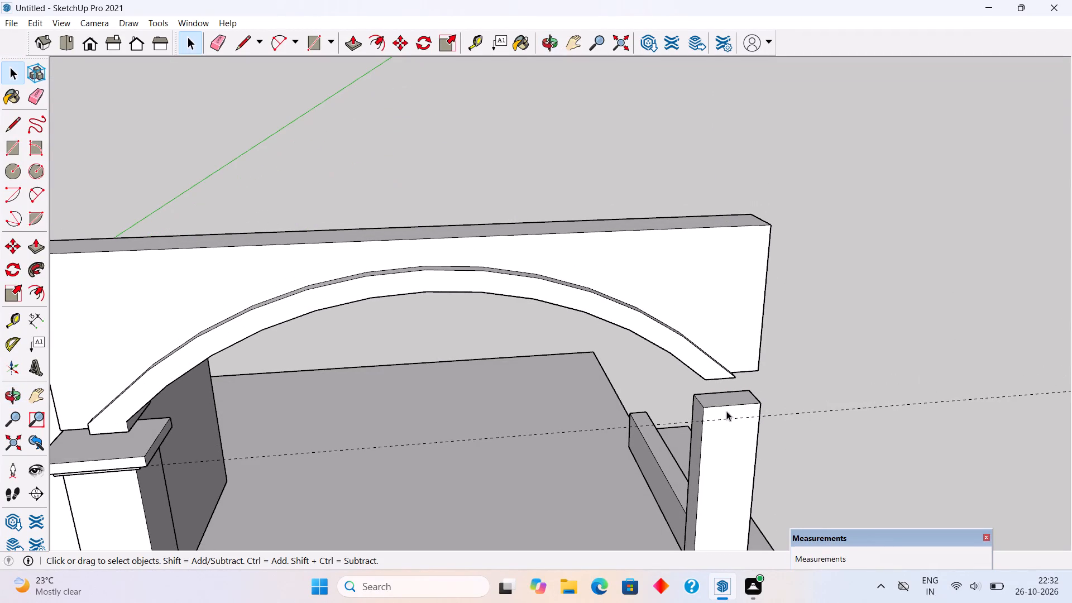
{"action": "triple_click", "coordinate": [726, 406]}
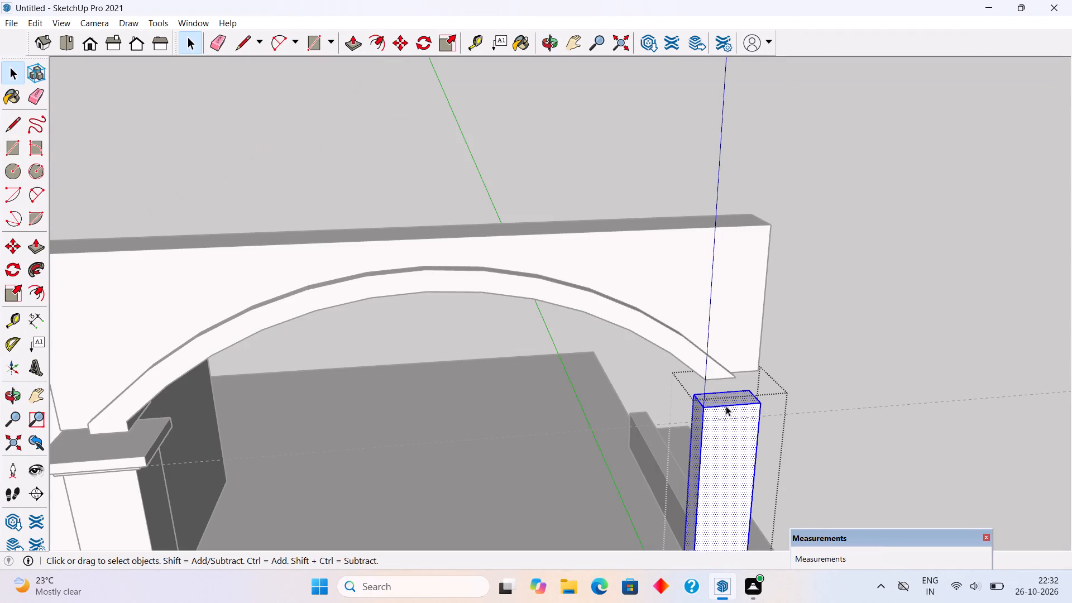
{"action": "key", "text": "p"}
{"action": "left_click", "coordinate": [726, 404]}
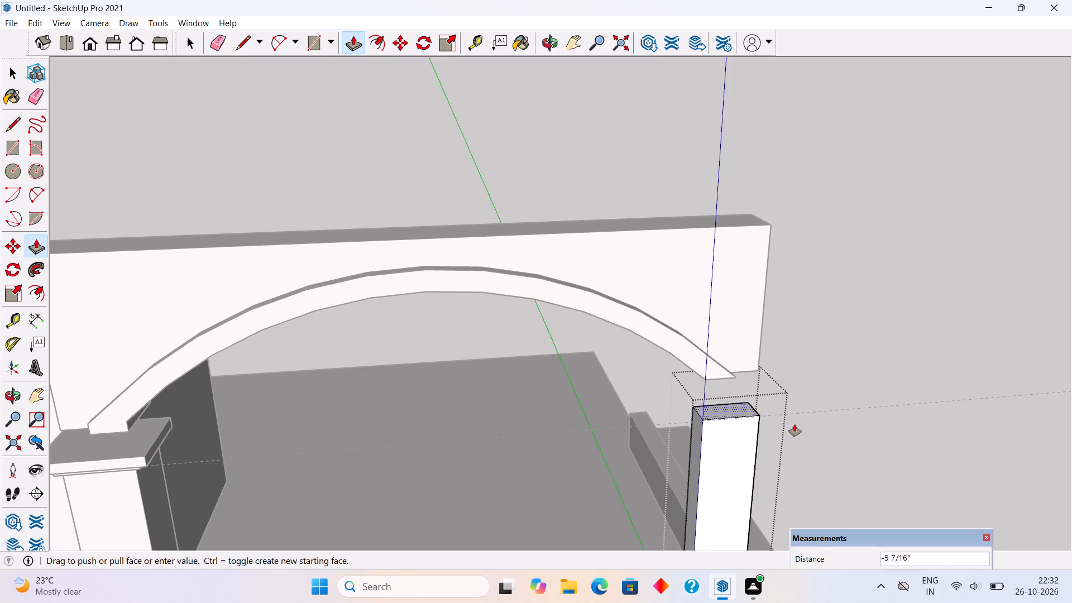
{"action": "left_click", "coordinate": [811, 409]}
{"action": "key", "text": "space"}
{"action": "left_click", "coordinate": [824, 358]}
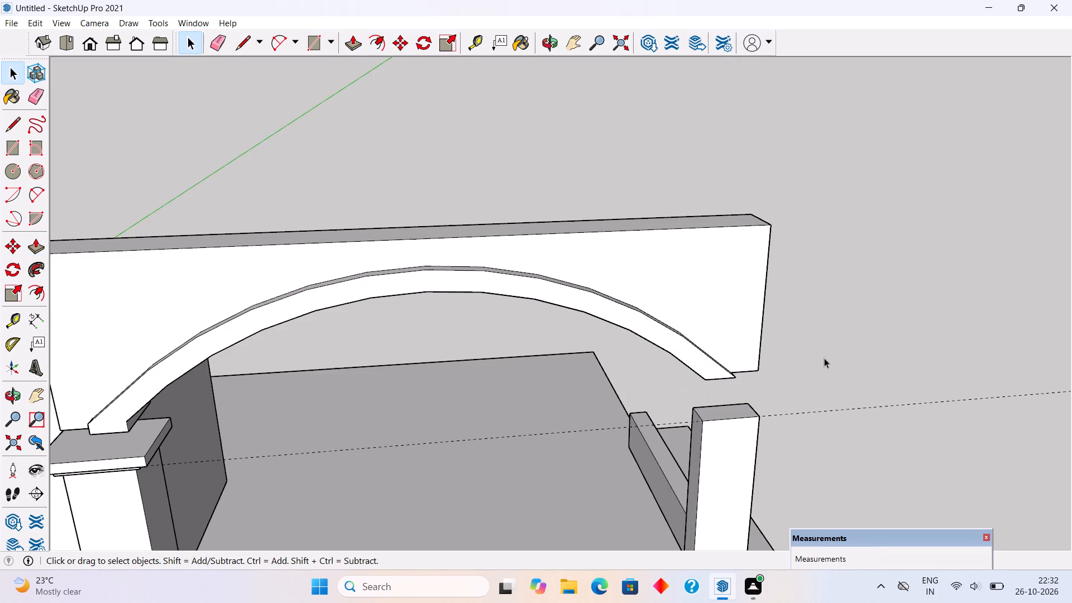
Examine the first pillar's cap slabs and the height of both pillars beneath the arched beam.
{"action": "scroll", "coordinate": [737, 409], "scroll_direction": "up", "scroll_amount": 2}
{"action": "scroll", "coordinate": [735, 409], "scroll_direction": "down", "scroll_amount": 4}
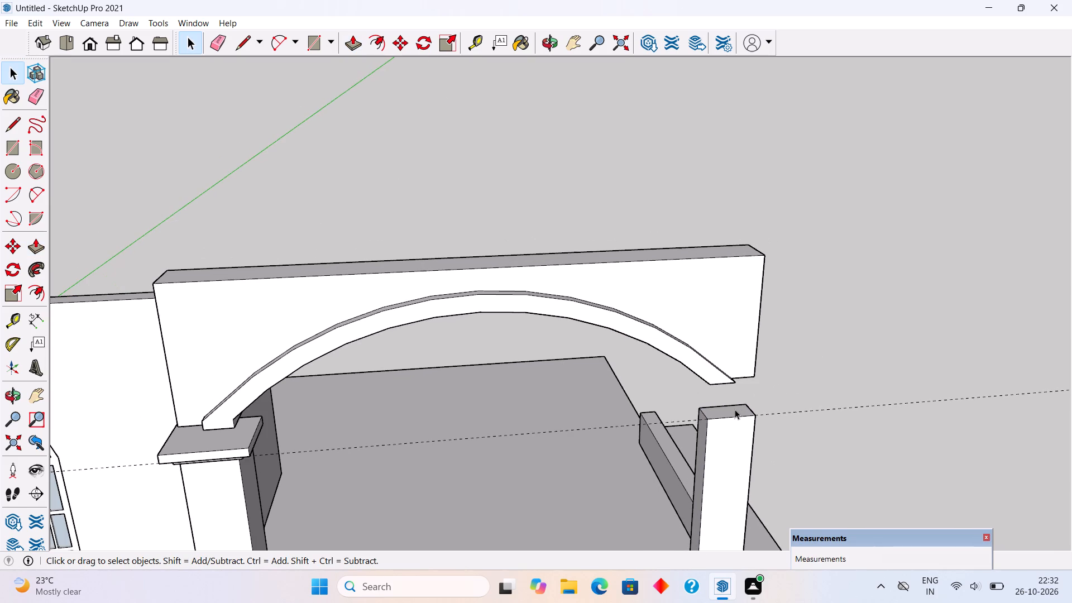
{"action": "middle_click_drag", "start_coordinate": [322, 479], "coordinate": [421, 356]}
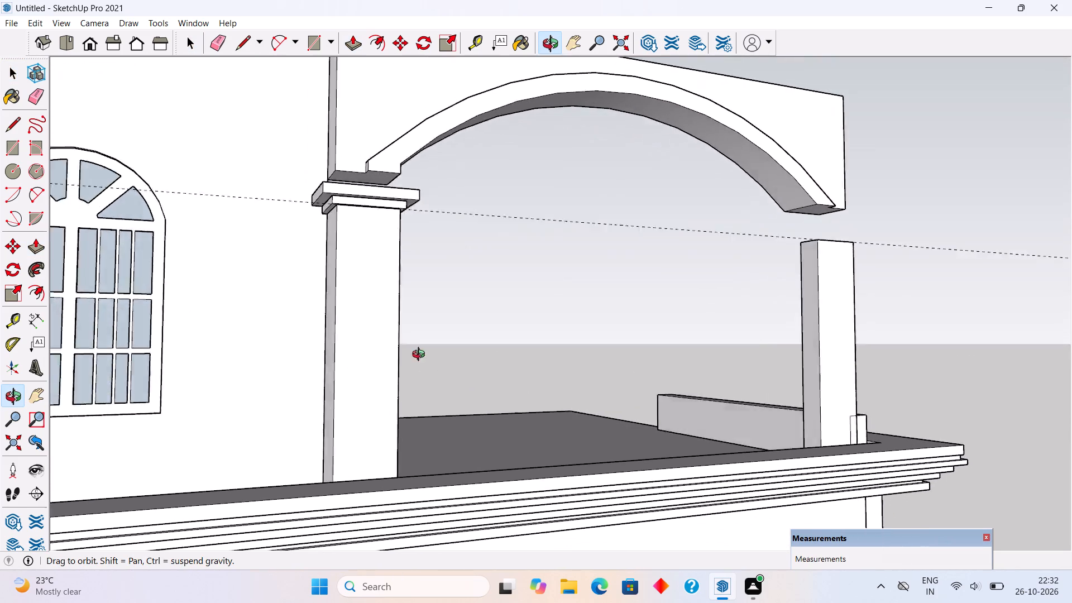
{"action": "middle_click_drag", "start_coordinate": [421, 356], "coordinate": [450, 352]}
{"action": "scroll", "coordinate": [478, 199], "scroll_direction": "up", "scroll_amount": 15}
{"action": "scroll", "coordinate": [468, 176], "scroll_direction": "down", "scroll_amount": 12}
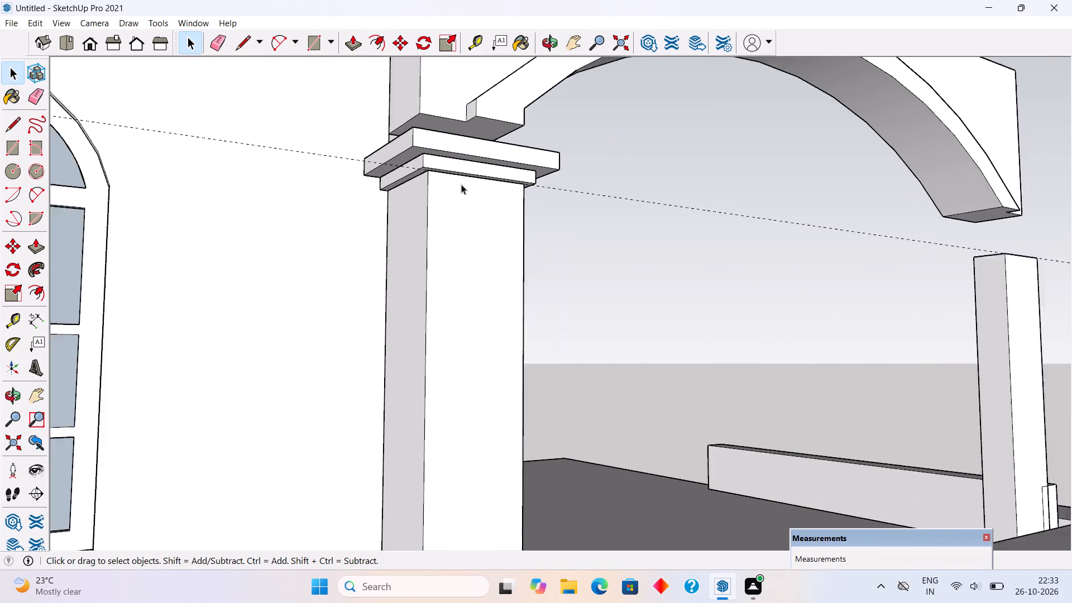
{"action": "scroll", "coordinate": [461, 184], "scroll_direction": "down", "scroll_amount": 8}
{"action": "scroll", "coordinate": [458, 235], "scroll_direction": "down", "scroll_amount": 4}
{"action": "middle_click_drag", "start_coordinate": [502, 249], "coordinate": [352, 309]}
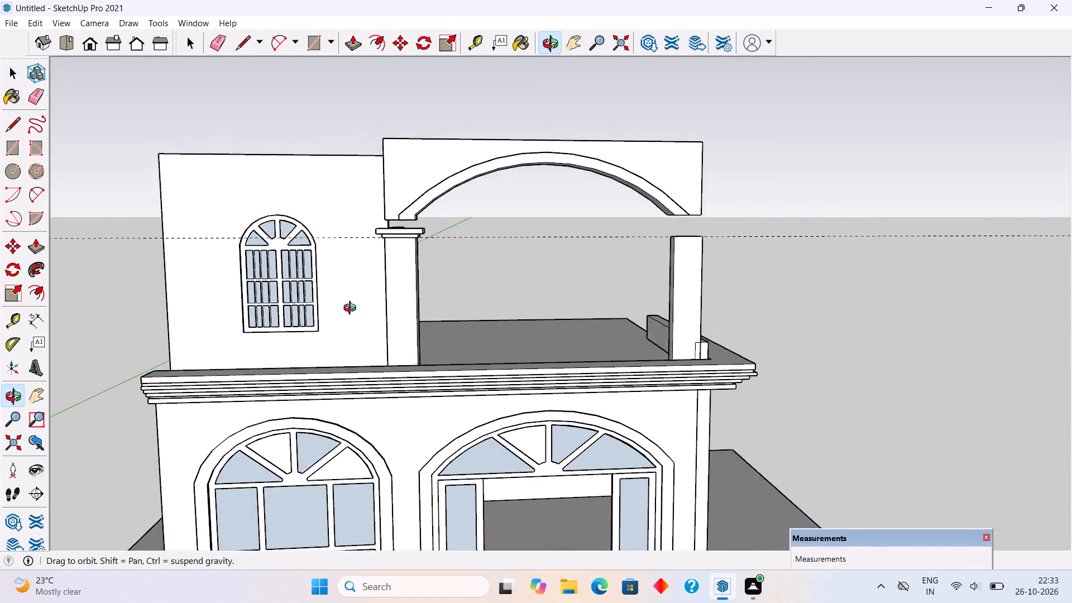
{"action": "middle_click_drag", "start_coordinate": [352, 309], "coordinate": [341, 326]}
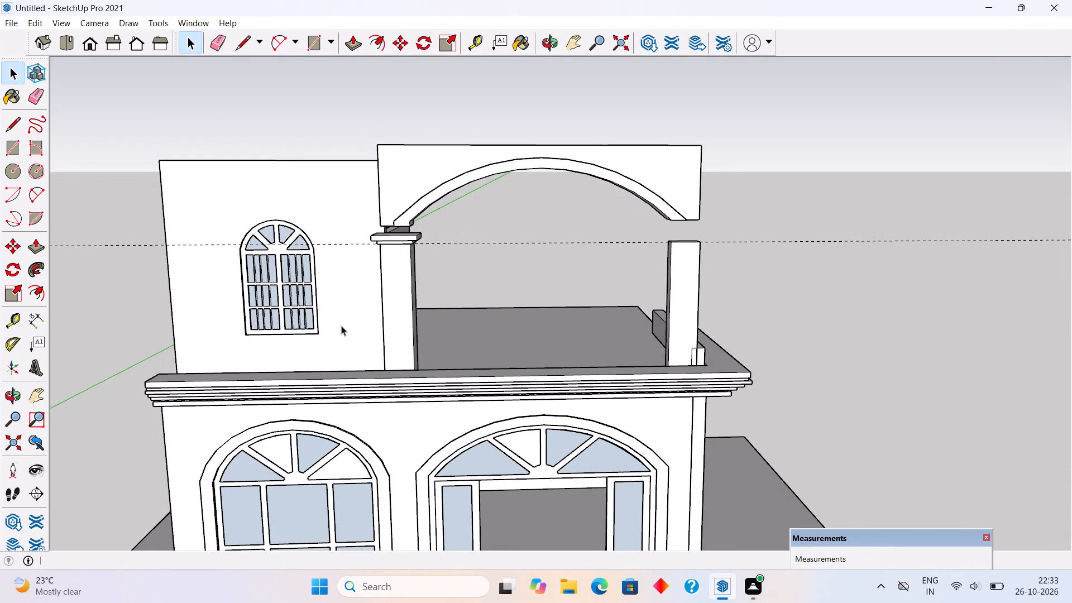
Inside the arched beam group, pull the bottom face of the beam's end above the second pillar down 4".
{"action": "triple_click", "coordinate": [691, 190]}
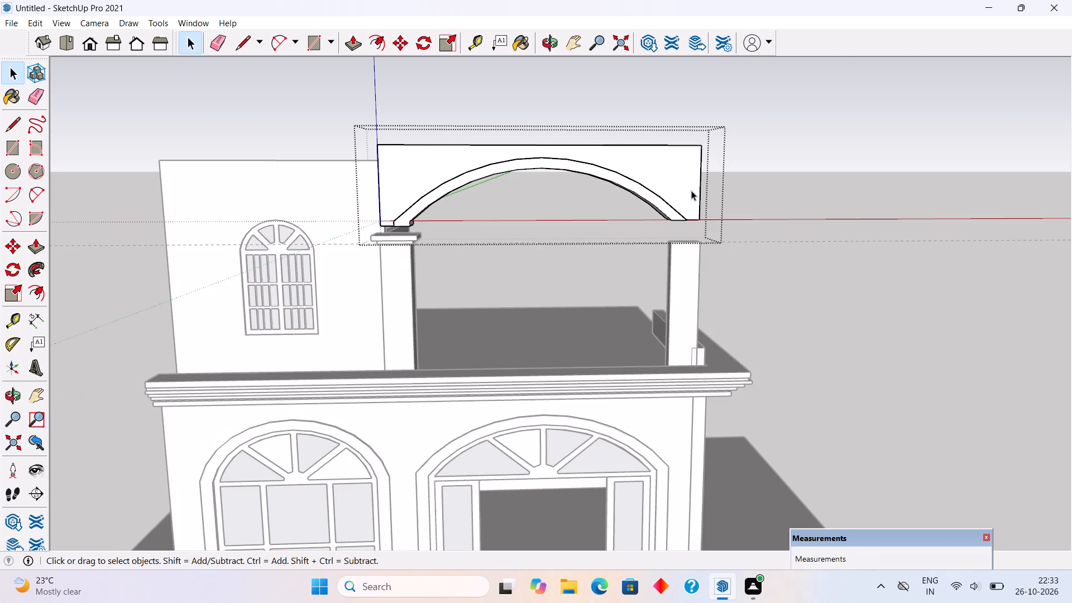
{"action": "middle_click_drag", "start_coordinate": [698, 219], "coordinate": [673, 128]}
{"action": "scroll", "coordinate": [666, 171], "scroll_direction": "up", "scroll_amount": 5}
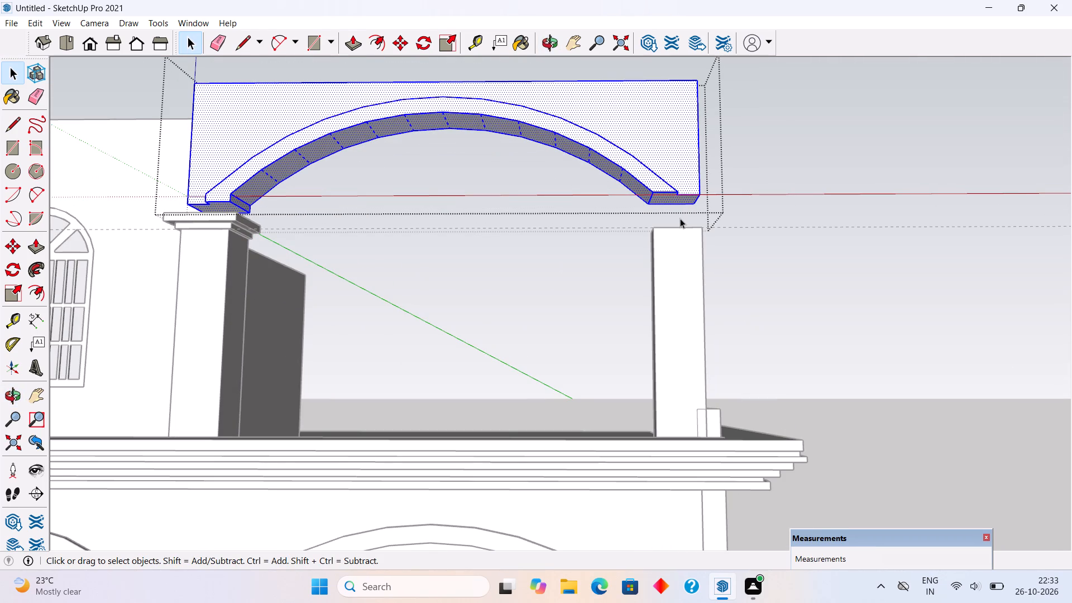
{"action": "key", "text": "p"}
{"action": "left_click", "coordinate": [674, 196]}
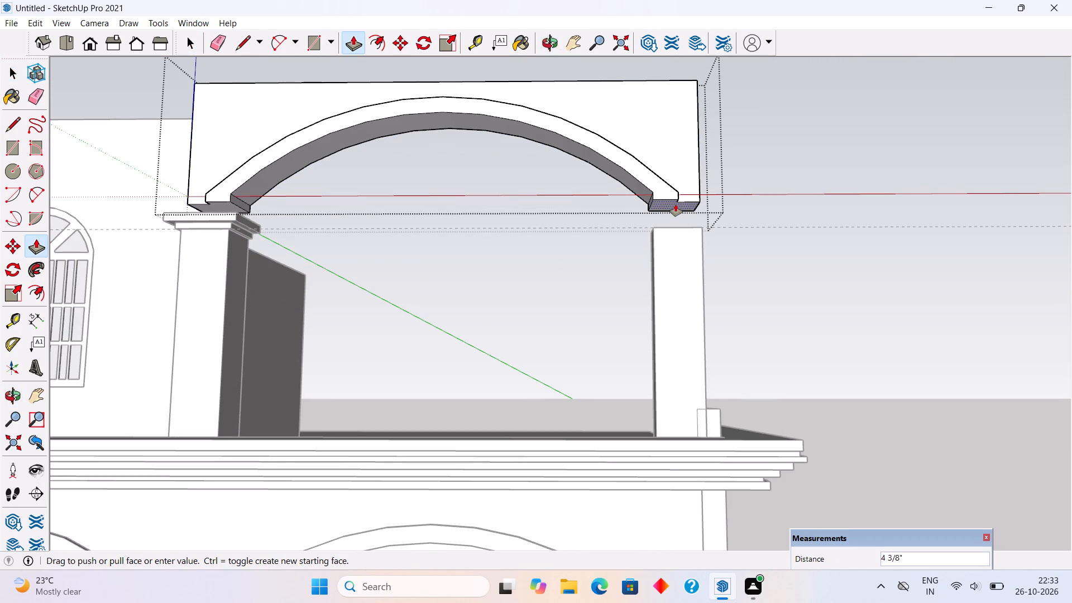
{"action": "key", "text": "4"}
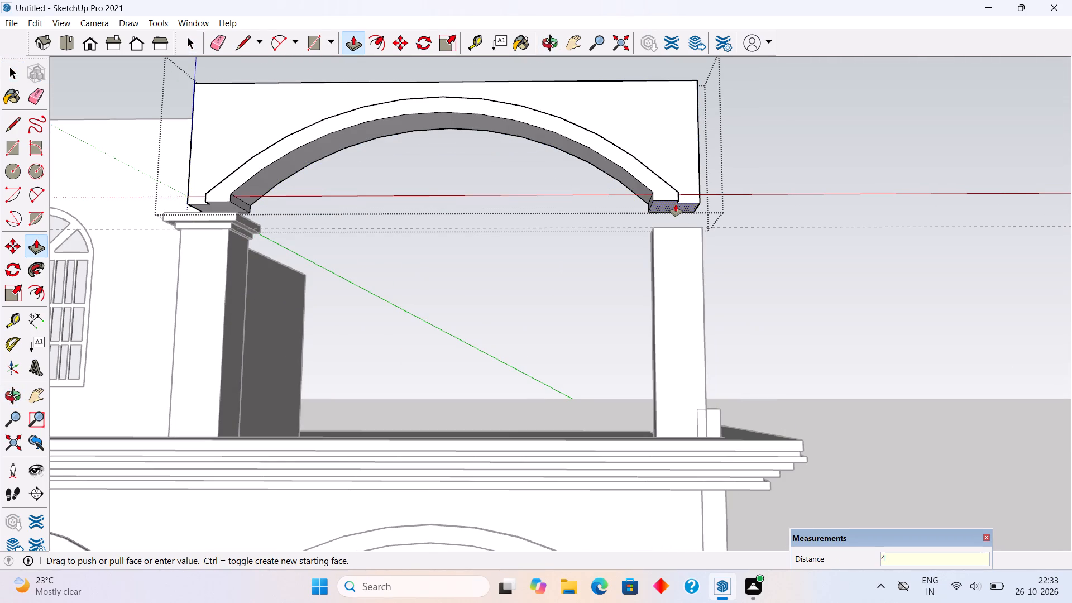
{"action": "key", "text": "shift+quotedbl"}
{"action": "key", "text": "shift+quotedbl"}
{"action": "key", "text": "shift+quotedbl"}
{"action": "key", "text": "shift+quotedbl"}
{"action": "key", "text": "shift+quotedbl"}
{"action": "key", "text": "Return"}
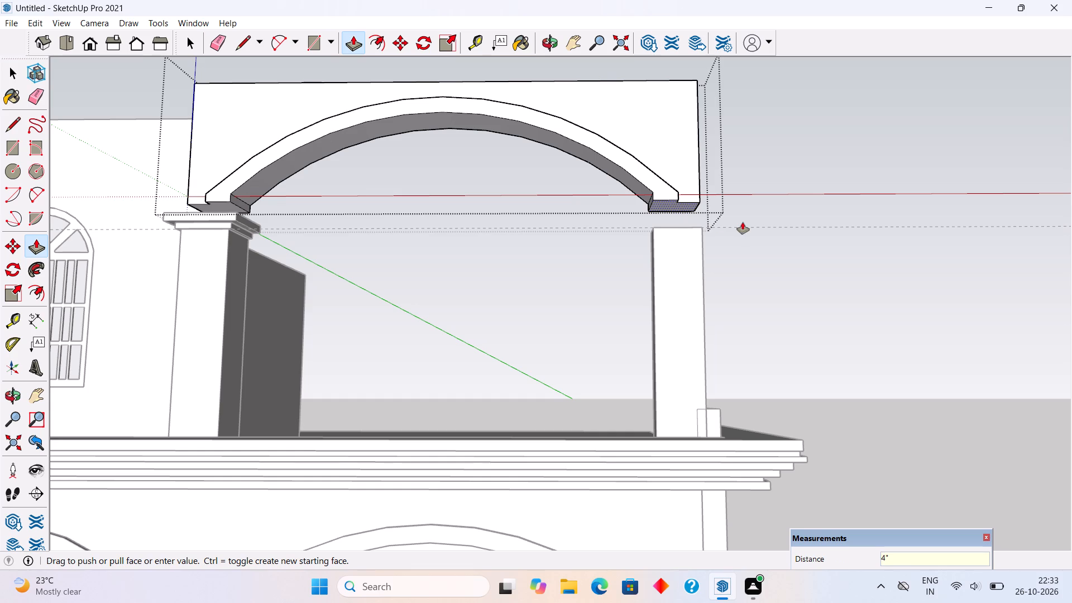
{"action": "key", "text": "space"}
{"action": "middle_click_drag", "start_coordinate": [673, 272], "coordinate": [682, 360]}
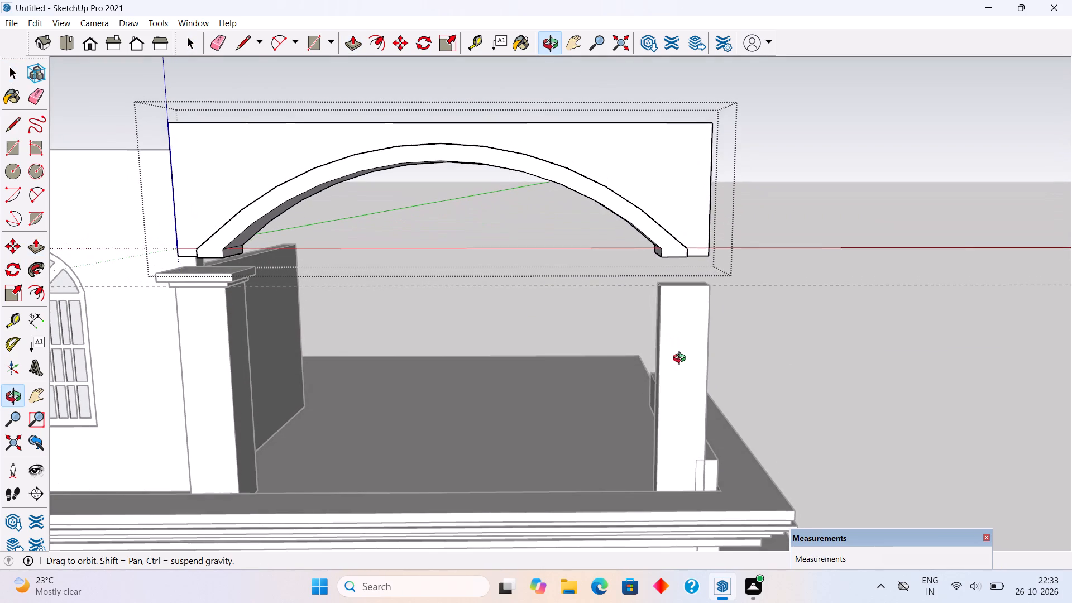
{"action": "middle_click_drag", "start_coordinate": [682, 360], "coordinate": [846, 394]}
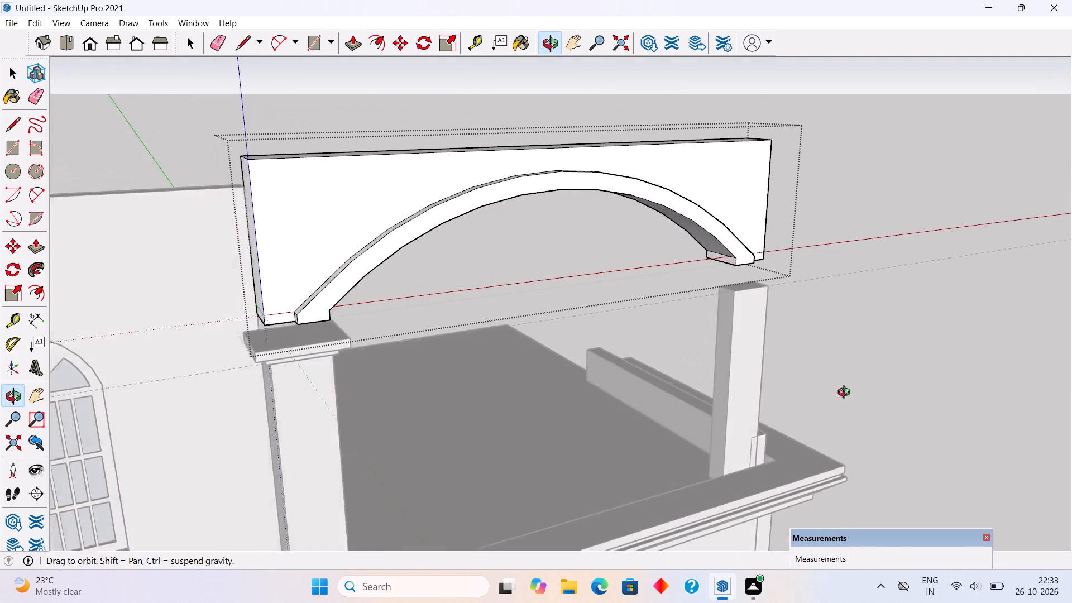
{"action": "middle_click_drag", "start_coordinate": [846, 394], "coordinate": [707, 376]}
{"action": "key", "text": "space"}
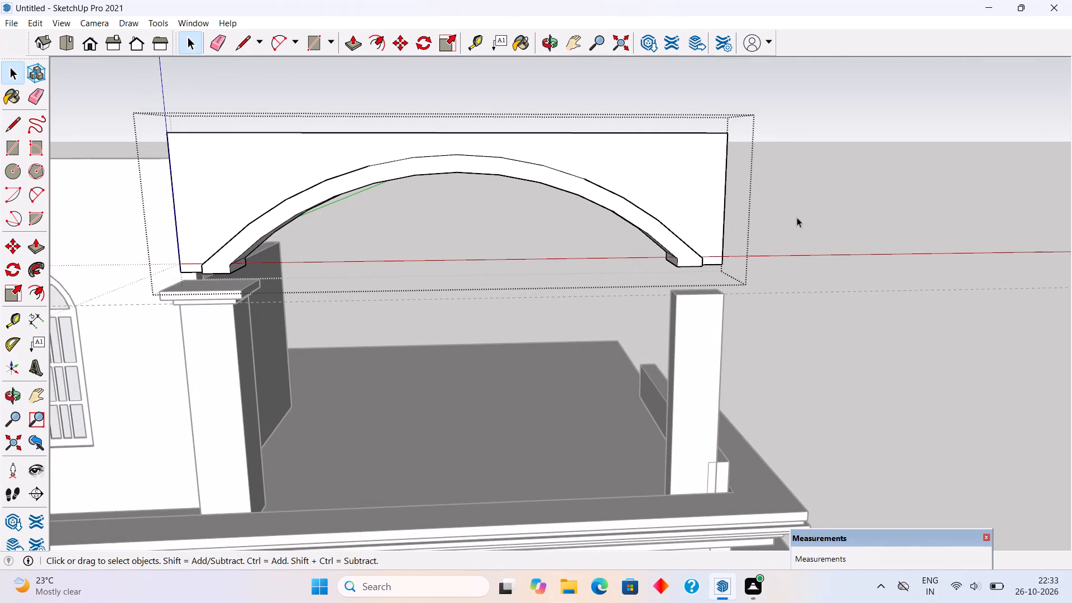
{"action": "left_click", "coordinate": [797, 217]}
Delete the uncapped second pillar under the far end of the arched beam.
{"action": "scroll", "coordinate": [761, 271], "scroll_direction": "up", "scroll_amount": 3}
{"action": "scroll", "coordinate": [688, 264], "scroll_direction": "down", "scroll_amount": 3}
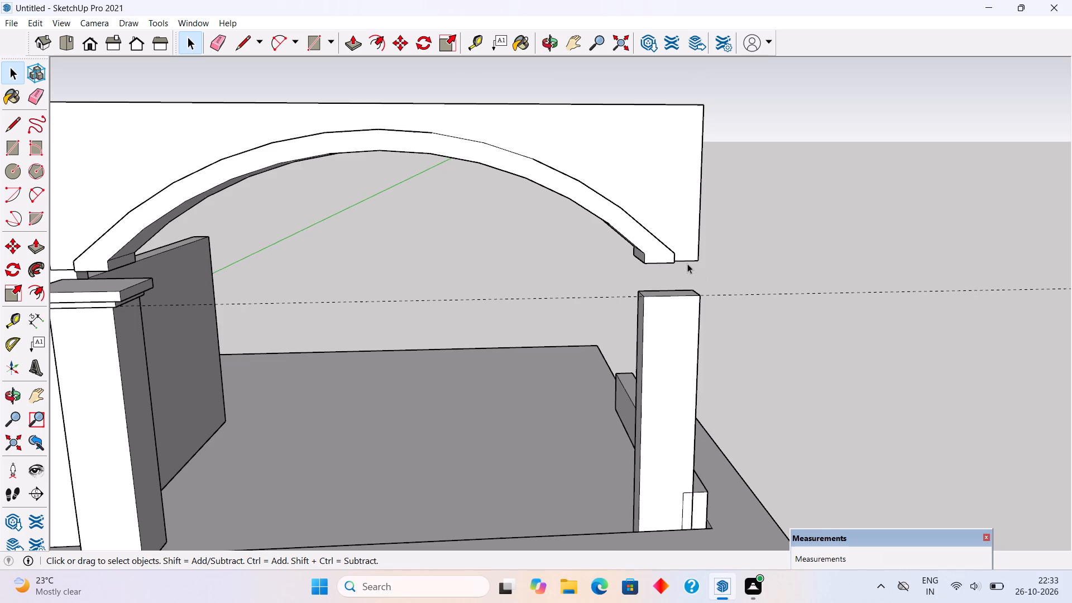
{"action": "scroll", "coordinate": [687, 264], "scroll_direction": "down", "scroll_amount": 1}
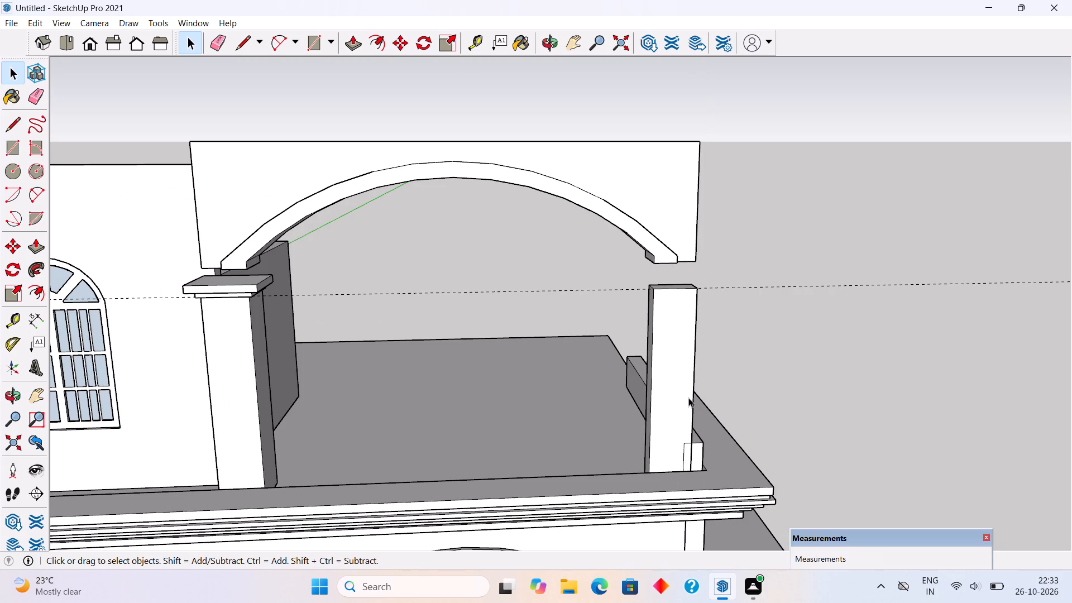
{"action": "left_click", "coordinate": [688, 398]}
{"action": "key", "text": "Delete"}
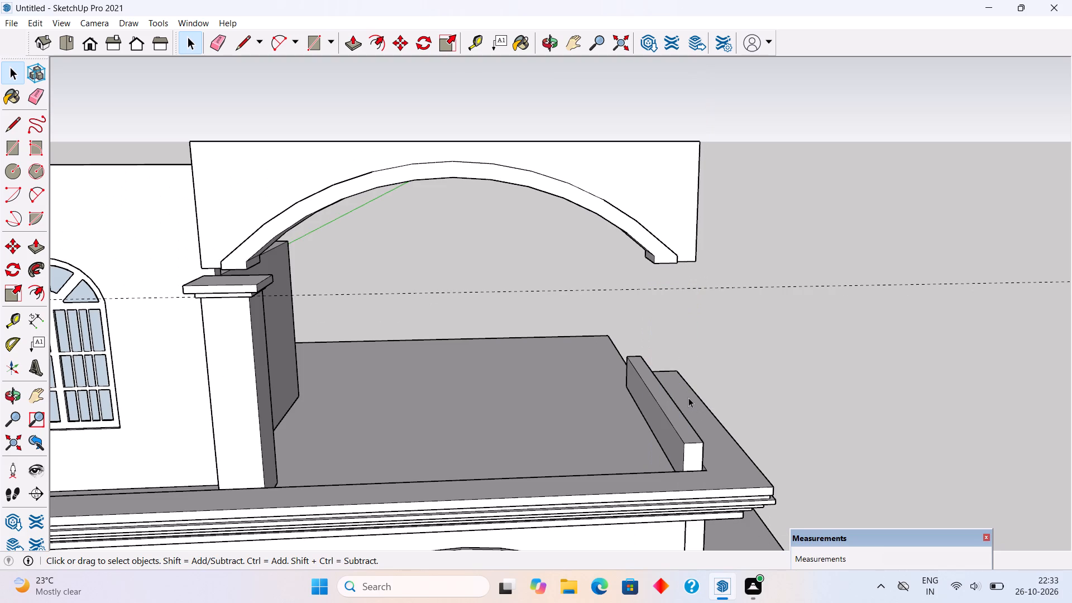
Copy the first pillar together with its cap slabs about 25' along the front to beneath the arched beam's far end.
{"action": "left_click", "coordinate": [219, 432]}
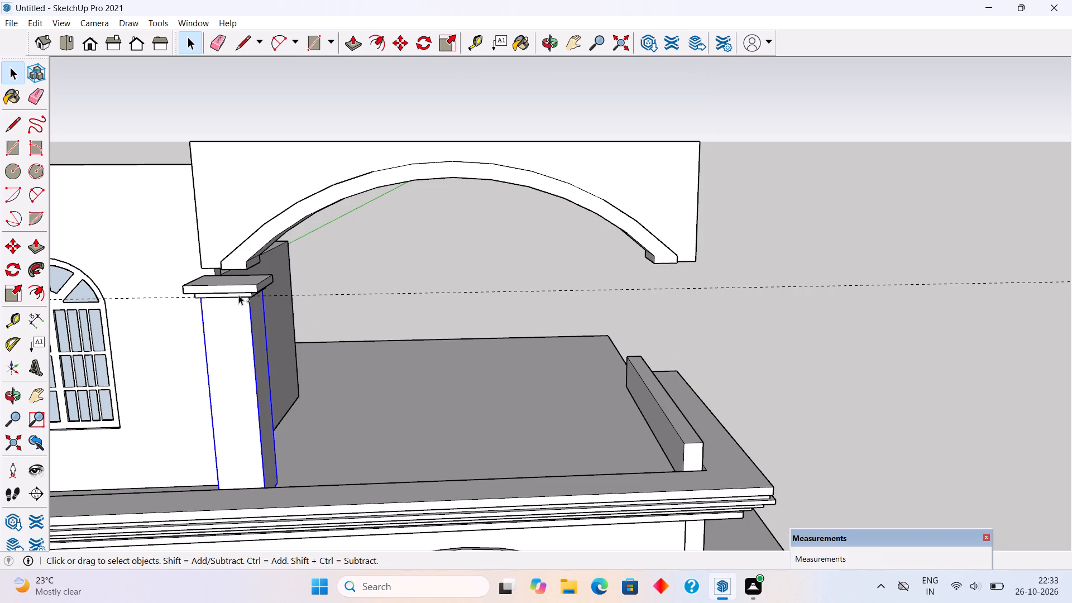
{"action": "scroll", "coordinate": [238, 294], "scroll_direction": "up", "scroll_amount": 4, "text": "ctrl"}
{"action": "left_click", "coordinate": [238, 294], "text": "ctrl"}
{"action": "left_click", "coordinate": [242, 284], "text": "ctrl"}
{"action": "scroll", "coordinate": [242, 299], "scroll_direction": "down", "scroll_amount": 5}
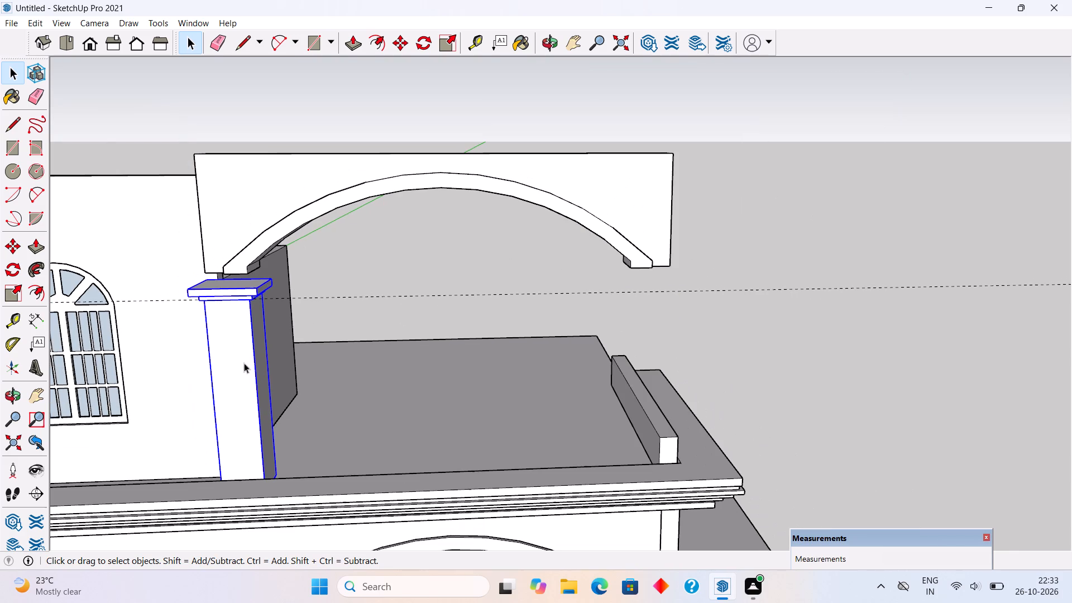
{"action": "key", "text": "m"}
{"action": "left_click", "coordinate": [245, 396]}
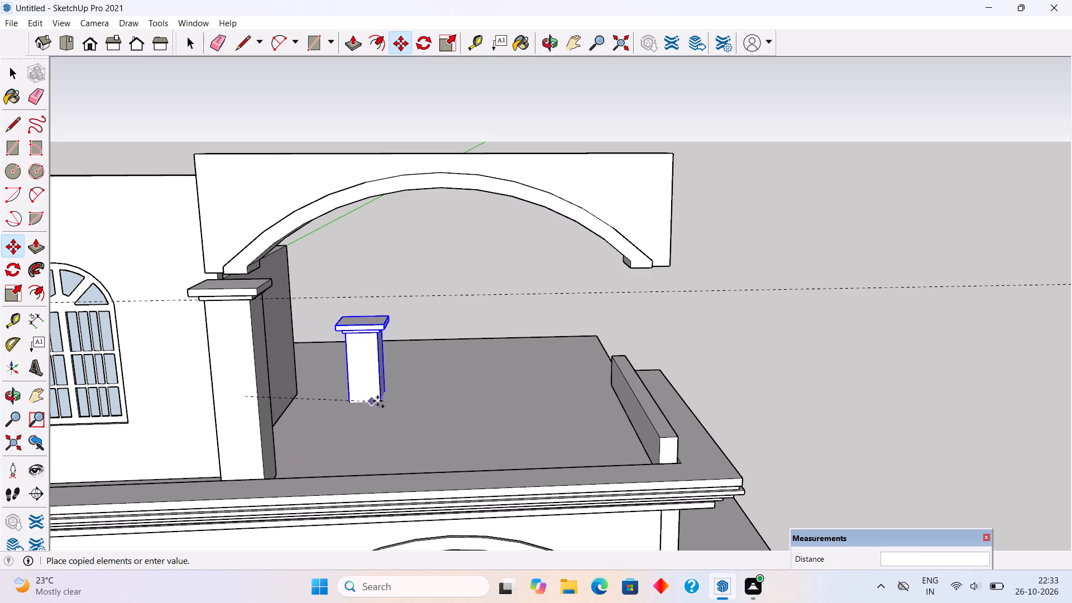
{"action": "left_click", "coordinate": [599, 384]}
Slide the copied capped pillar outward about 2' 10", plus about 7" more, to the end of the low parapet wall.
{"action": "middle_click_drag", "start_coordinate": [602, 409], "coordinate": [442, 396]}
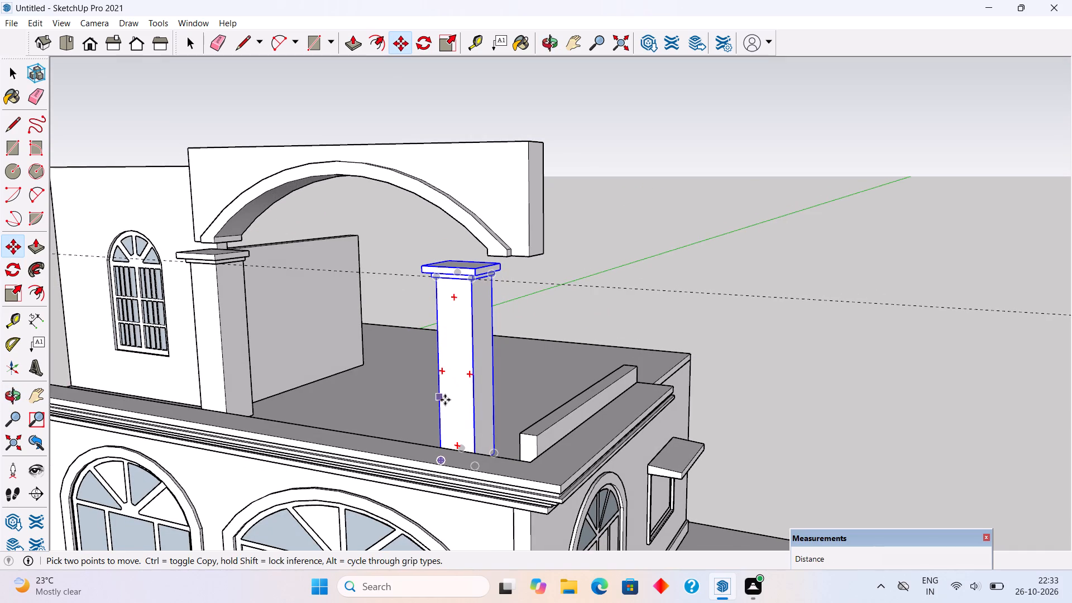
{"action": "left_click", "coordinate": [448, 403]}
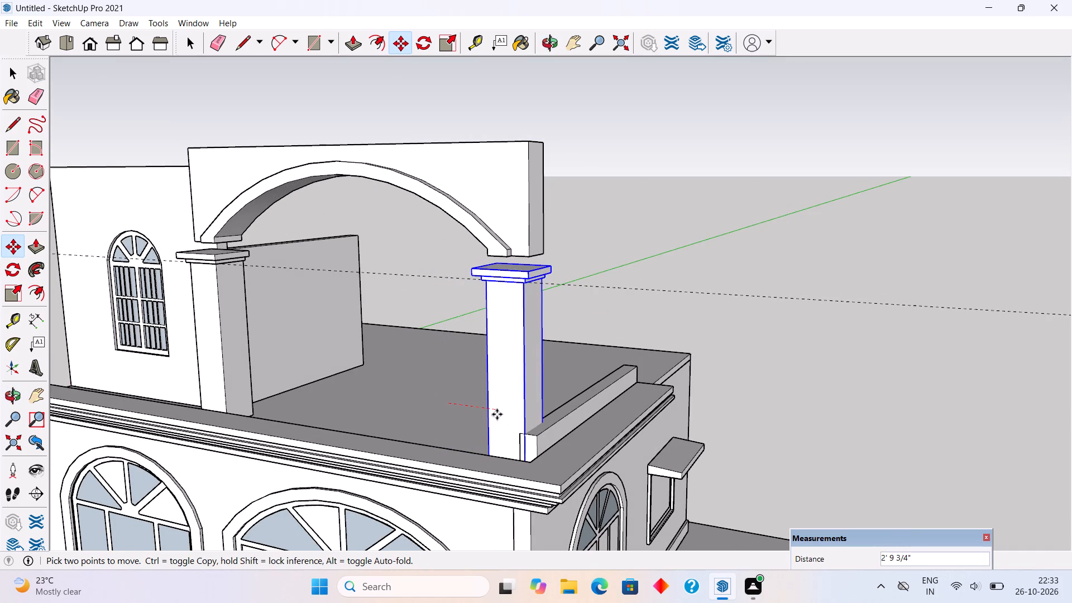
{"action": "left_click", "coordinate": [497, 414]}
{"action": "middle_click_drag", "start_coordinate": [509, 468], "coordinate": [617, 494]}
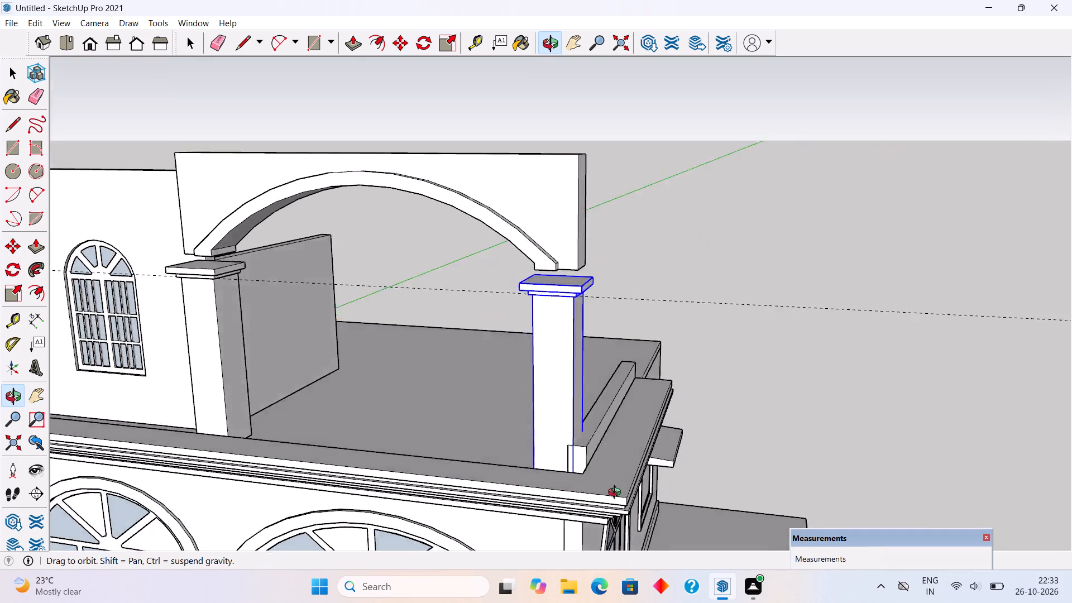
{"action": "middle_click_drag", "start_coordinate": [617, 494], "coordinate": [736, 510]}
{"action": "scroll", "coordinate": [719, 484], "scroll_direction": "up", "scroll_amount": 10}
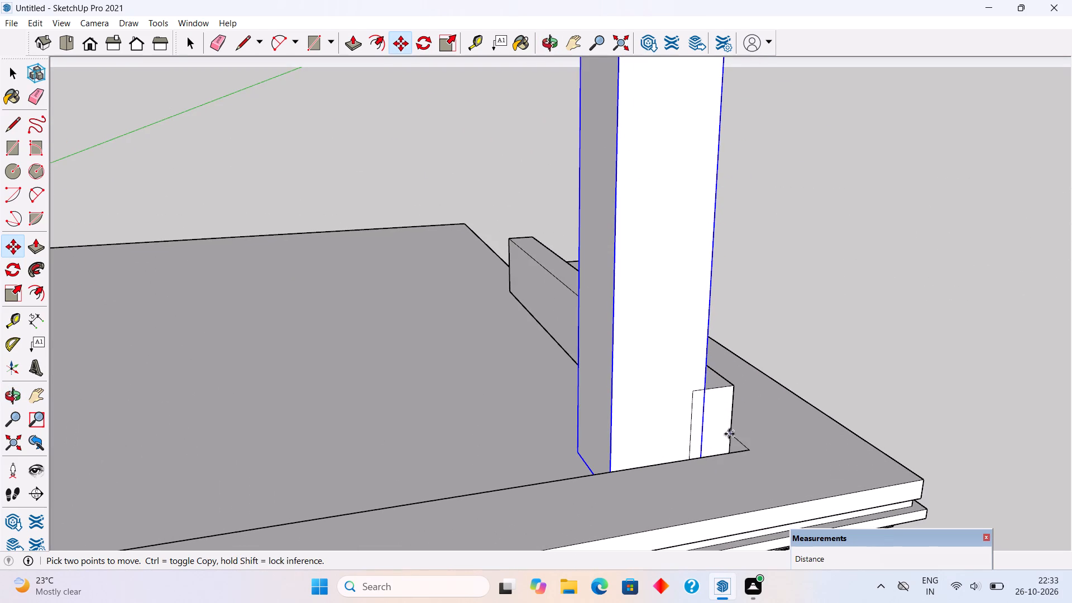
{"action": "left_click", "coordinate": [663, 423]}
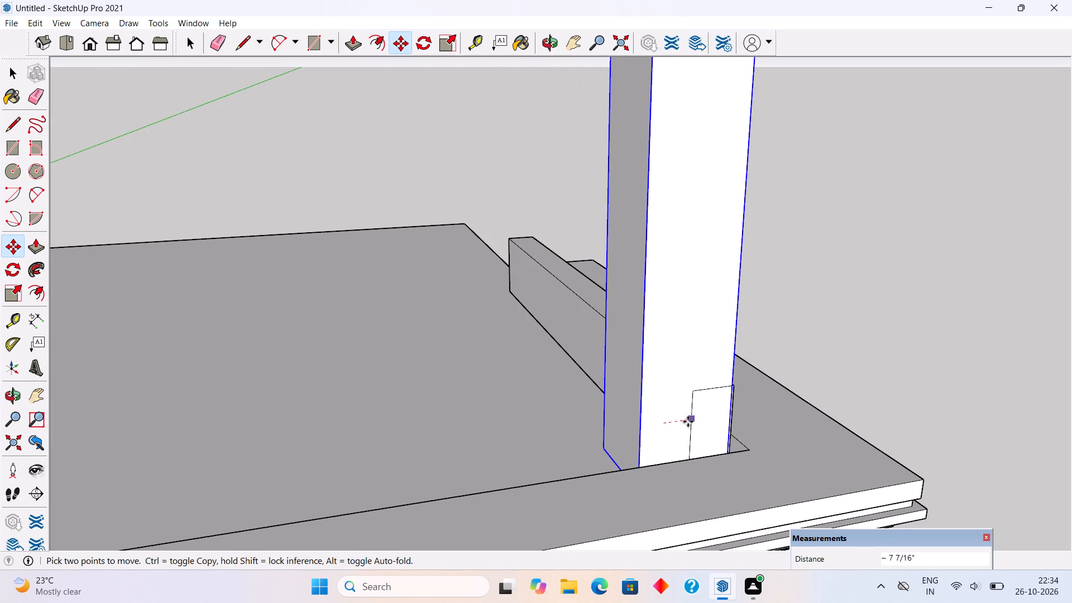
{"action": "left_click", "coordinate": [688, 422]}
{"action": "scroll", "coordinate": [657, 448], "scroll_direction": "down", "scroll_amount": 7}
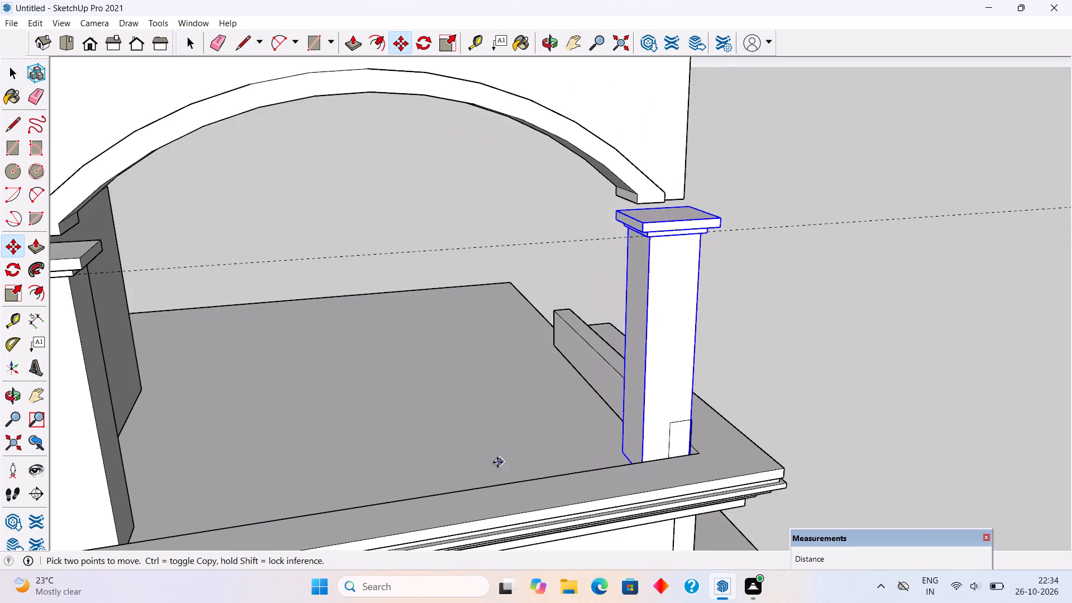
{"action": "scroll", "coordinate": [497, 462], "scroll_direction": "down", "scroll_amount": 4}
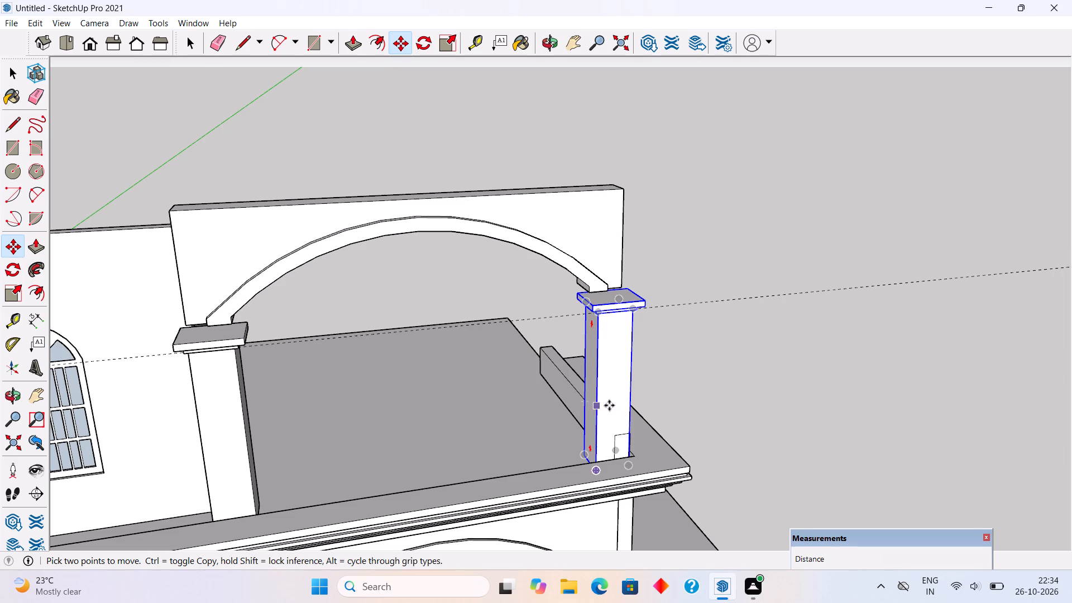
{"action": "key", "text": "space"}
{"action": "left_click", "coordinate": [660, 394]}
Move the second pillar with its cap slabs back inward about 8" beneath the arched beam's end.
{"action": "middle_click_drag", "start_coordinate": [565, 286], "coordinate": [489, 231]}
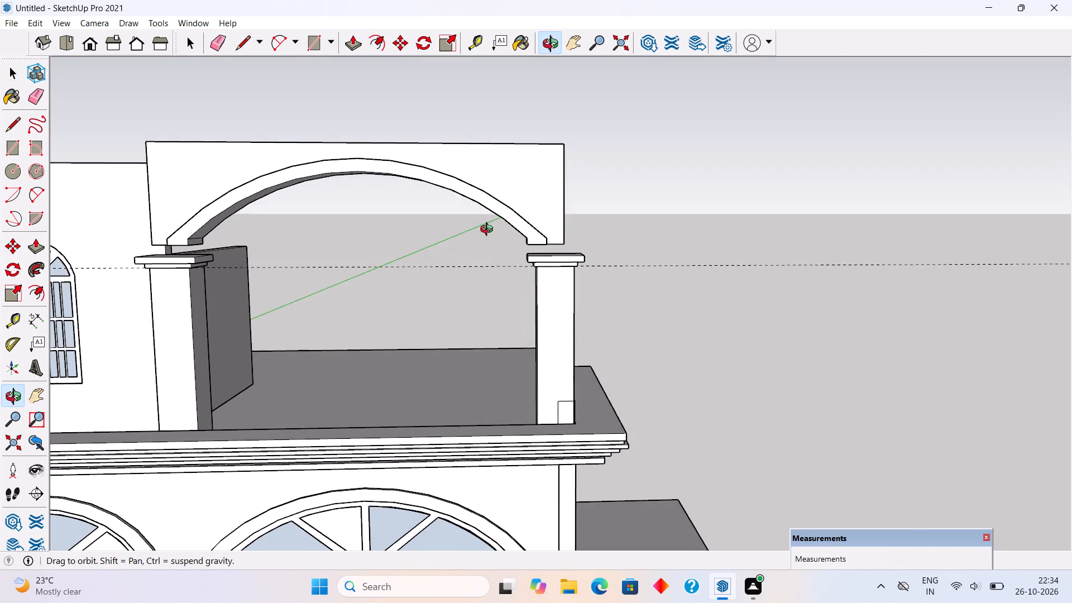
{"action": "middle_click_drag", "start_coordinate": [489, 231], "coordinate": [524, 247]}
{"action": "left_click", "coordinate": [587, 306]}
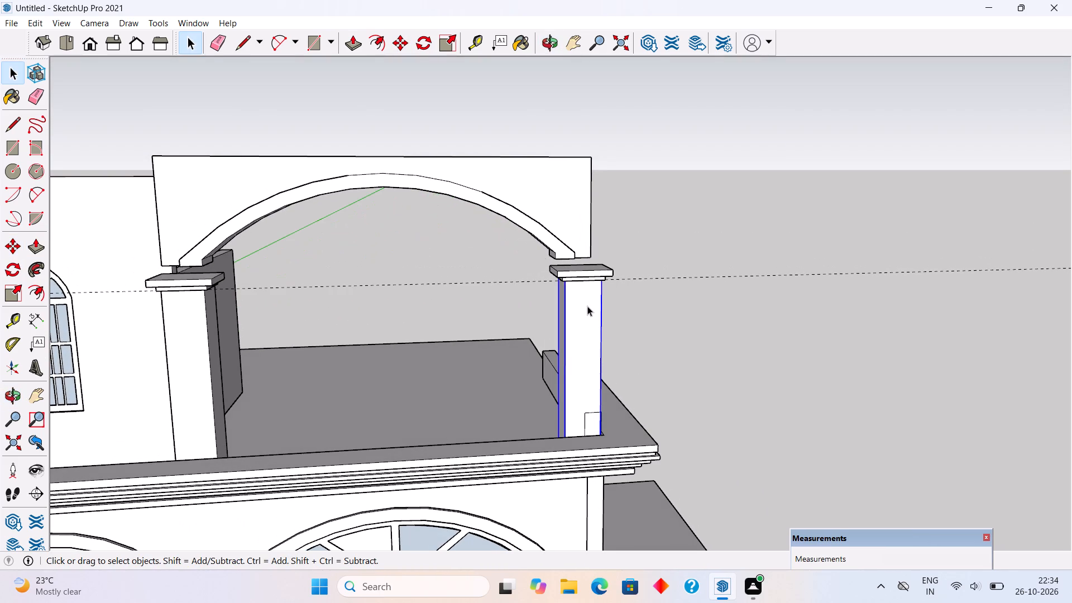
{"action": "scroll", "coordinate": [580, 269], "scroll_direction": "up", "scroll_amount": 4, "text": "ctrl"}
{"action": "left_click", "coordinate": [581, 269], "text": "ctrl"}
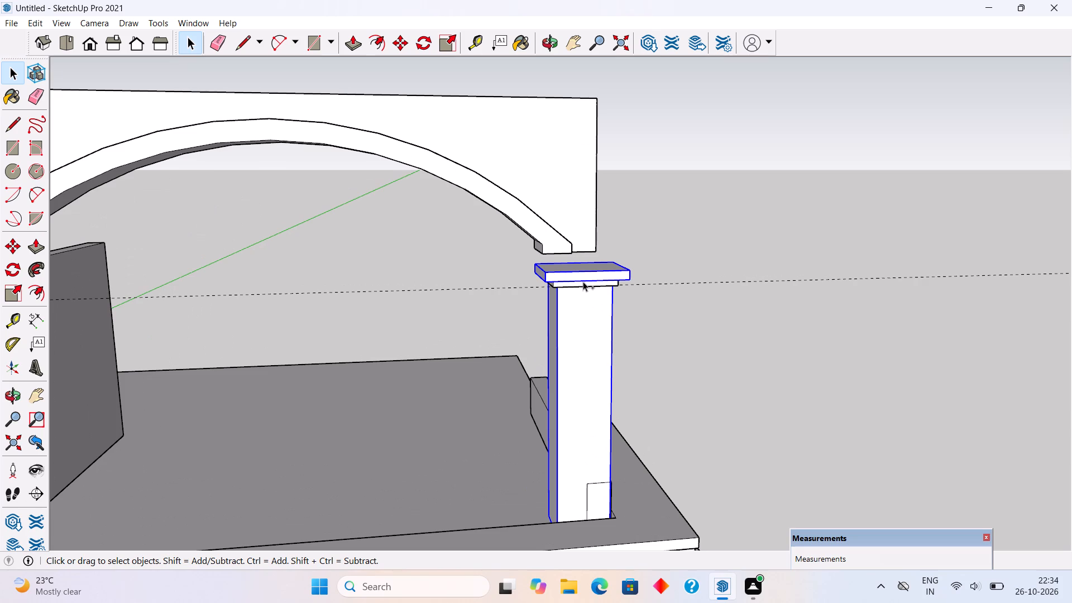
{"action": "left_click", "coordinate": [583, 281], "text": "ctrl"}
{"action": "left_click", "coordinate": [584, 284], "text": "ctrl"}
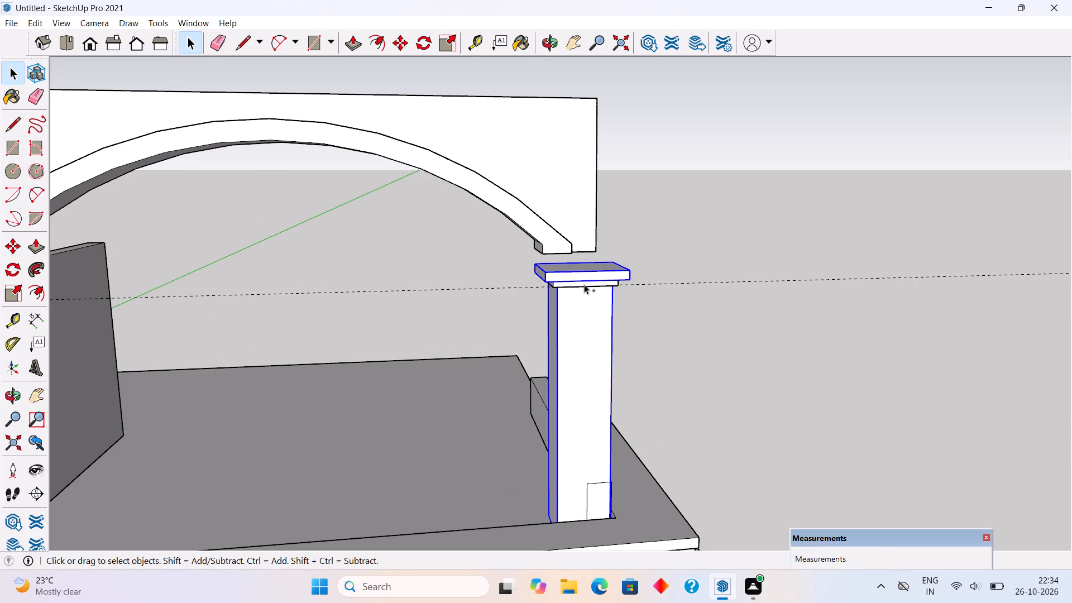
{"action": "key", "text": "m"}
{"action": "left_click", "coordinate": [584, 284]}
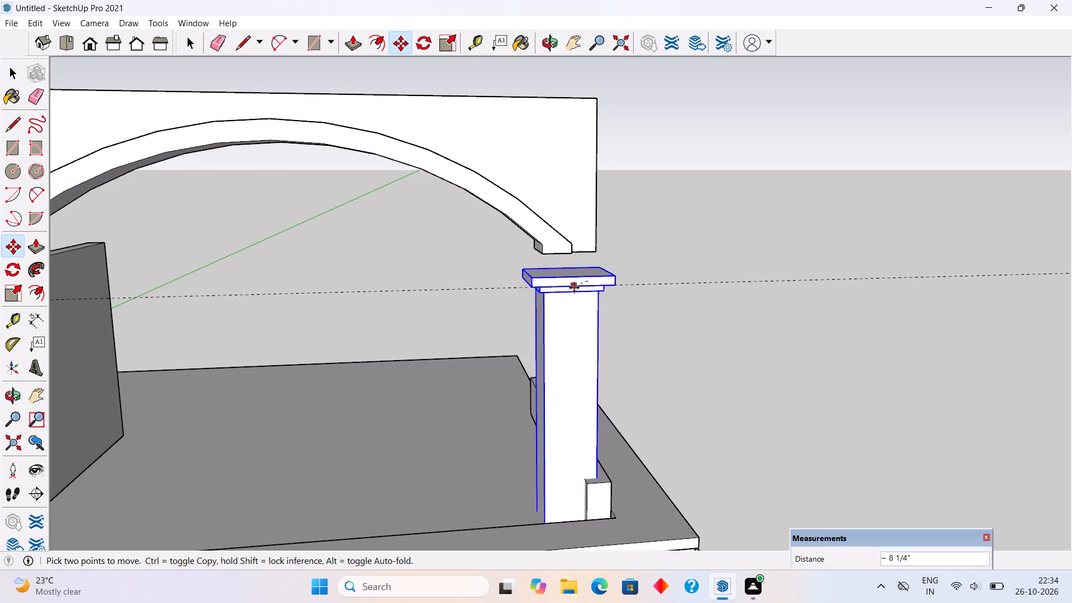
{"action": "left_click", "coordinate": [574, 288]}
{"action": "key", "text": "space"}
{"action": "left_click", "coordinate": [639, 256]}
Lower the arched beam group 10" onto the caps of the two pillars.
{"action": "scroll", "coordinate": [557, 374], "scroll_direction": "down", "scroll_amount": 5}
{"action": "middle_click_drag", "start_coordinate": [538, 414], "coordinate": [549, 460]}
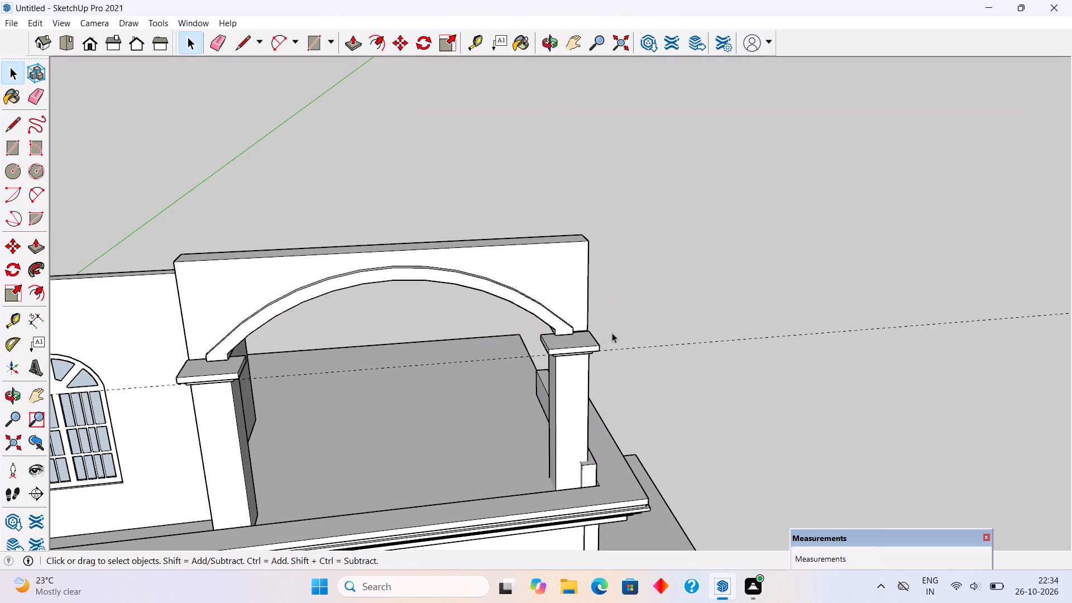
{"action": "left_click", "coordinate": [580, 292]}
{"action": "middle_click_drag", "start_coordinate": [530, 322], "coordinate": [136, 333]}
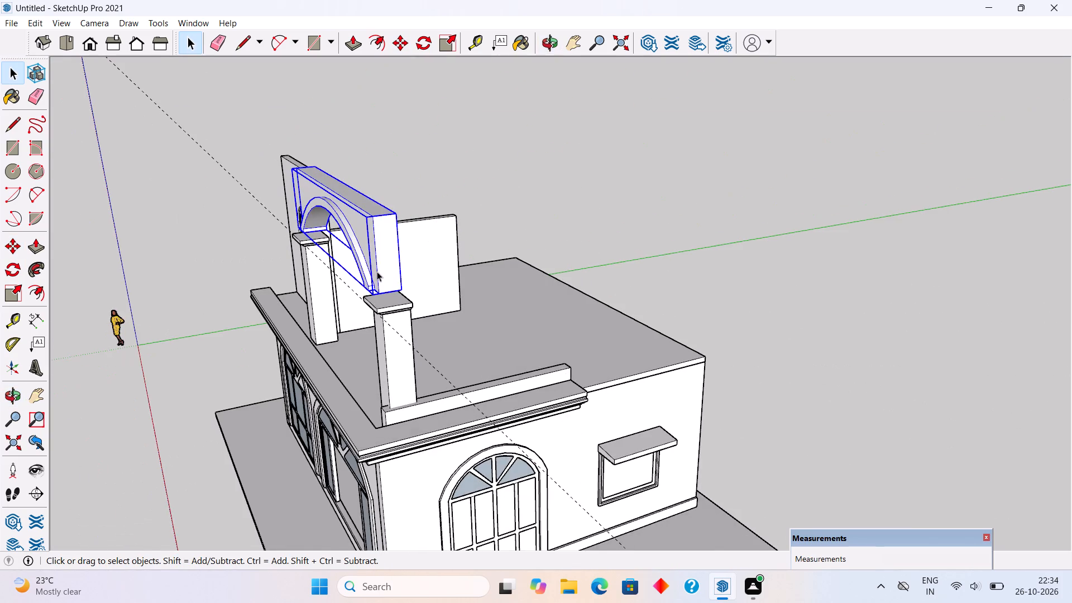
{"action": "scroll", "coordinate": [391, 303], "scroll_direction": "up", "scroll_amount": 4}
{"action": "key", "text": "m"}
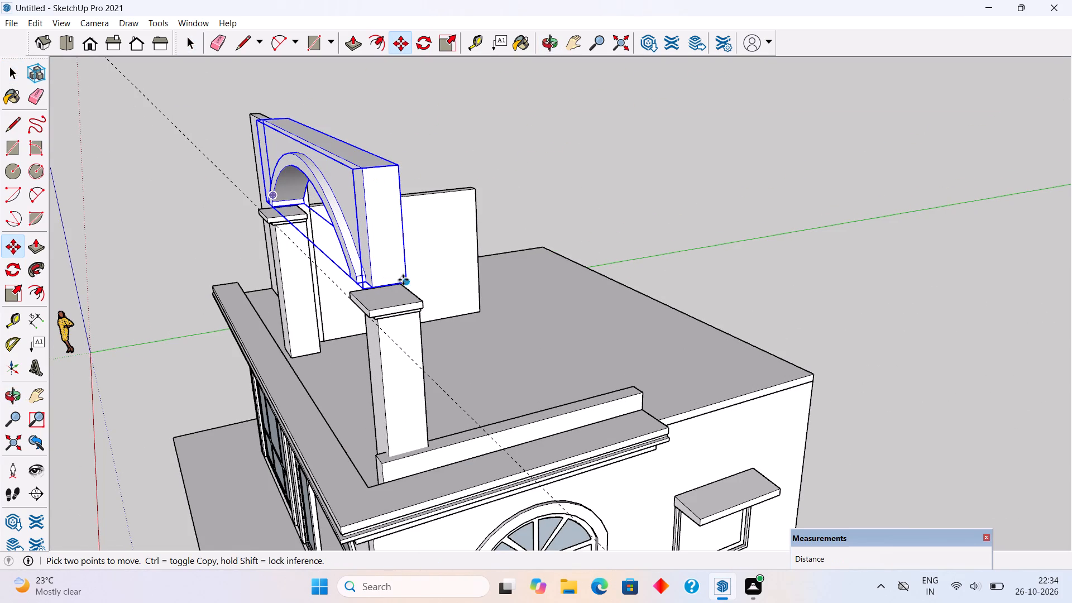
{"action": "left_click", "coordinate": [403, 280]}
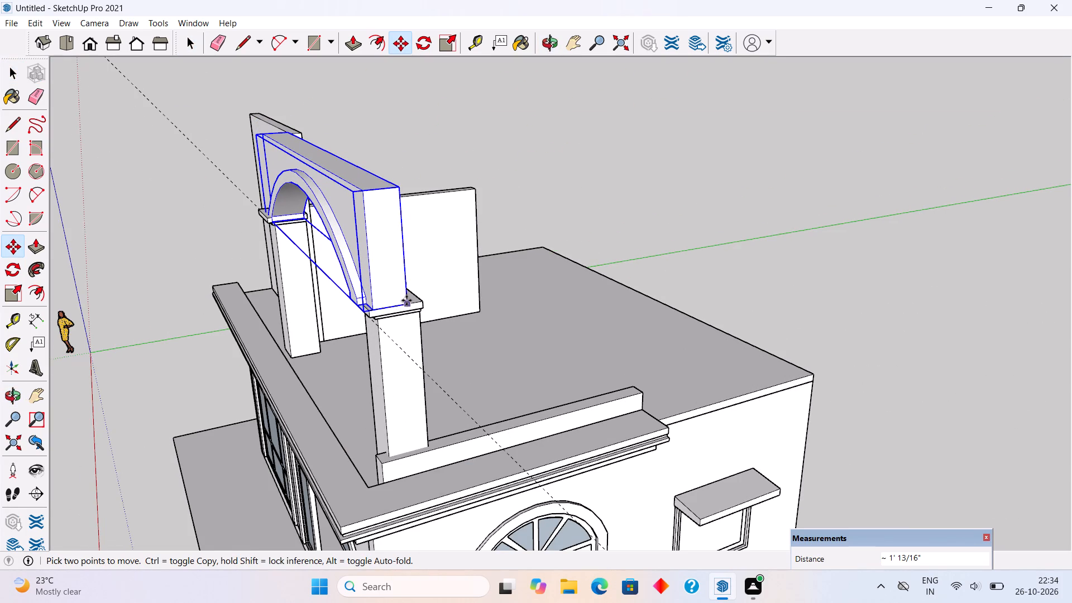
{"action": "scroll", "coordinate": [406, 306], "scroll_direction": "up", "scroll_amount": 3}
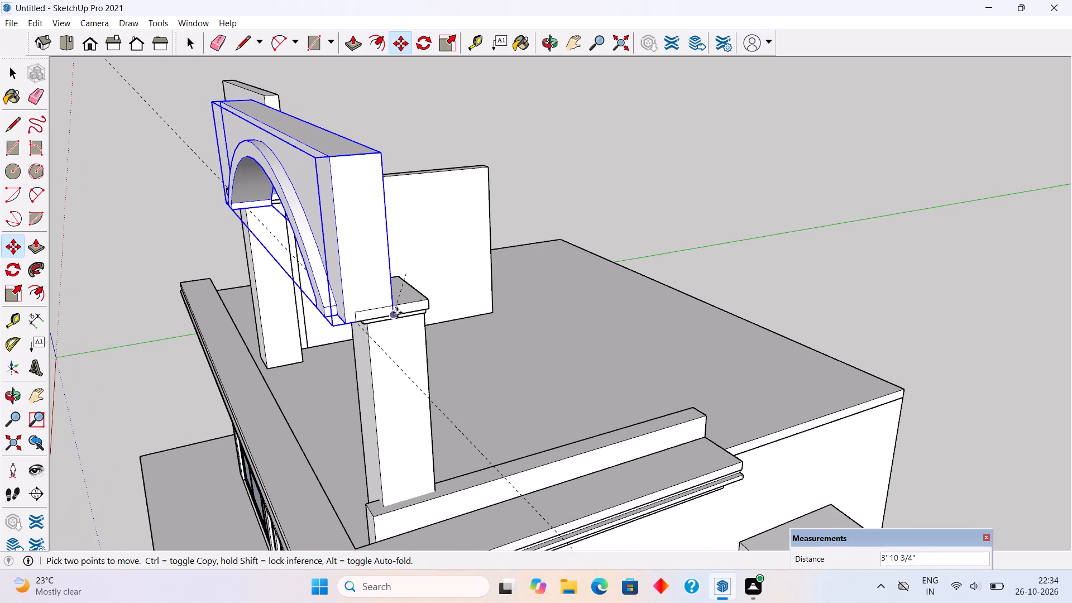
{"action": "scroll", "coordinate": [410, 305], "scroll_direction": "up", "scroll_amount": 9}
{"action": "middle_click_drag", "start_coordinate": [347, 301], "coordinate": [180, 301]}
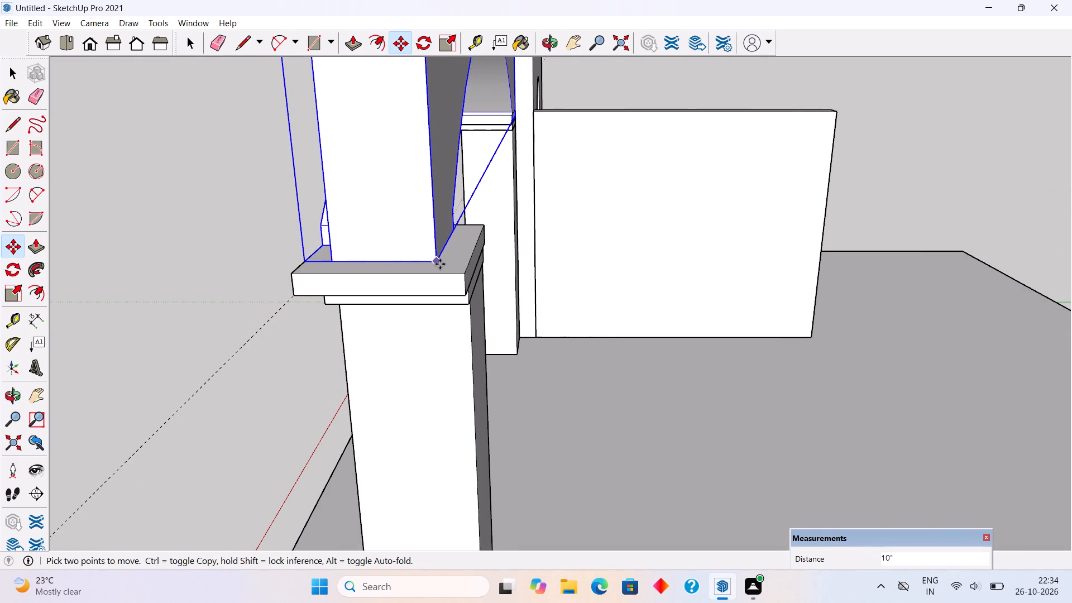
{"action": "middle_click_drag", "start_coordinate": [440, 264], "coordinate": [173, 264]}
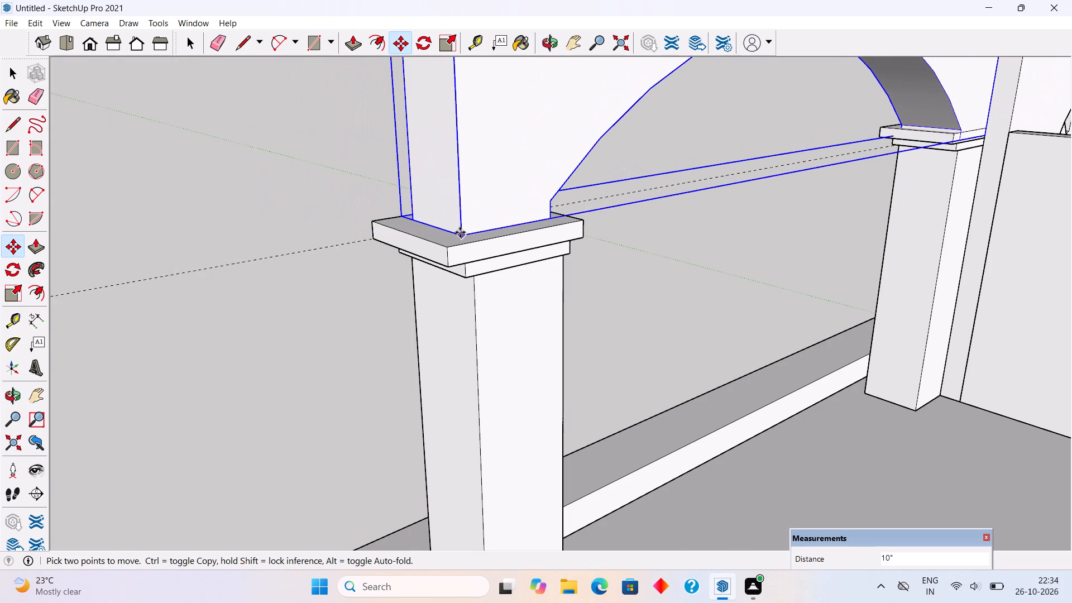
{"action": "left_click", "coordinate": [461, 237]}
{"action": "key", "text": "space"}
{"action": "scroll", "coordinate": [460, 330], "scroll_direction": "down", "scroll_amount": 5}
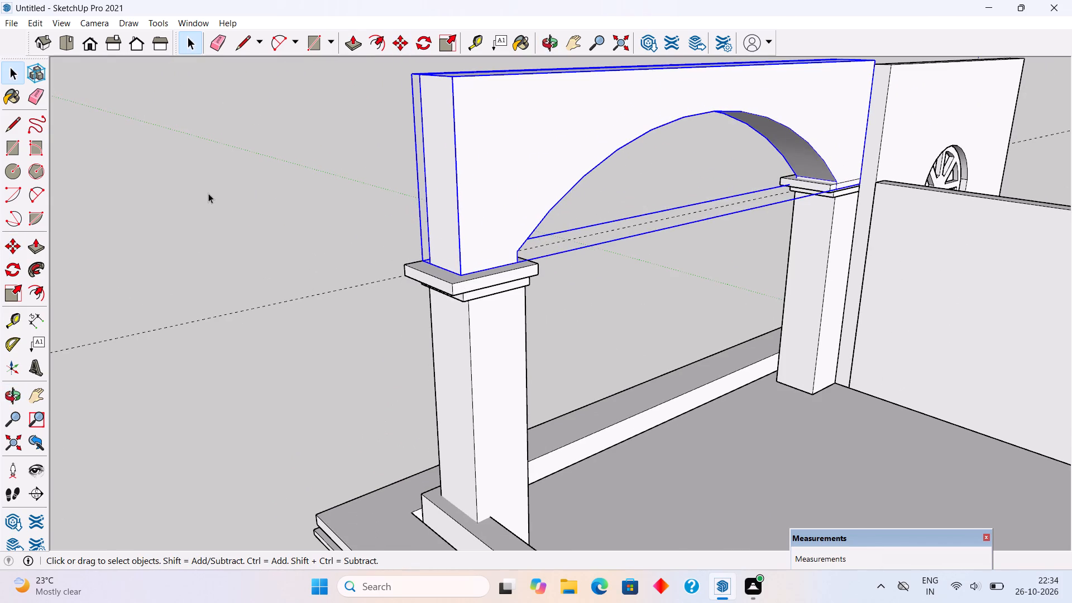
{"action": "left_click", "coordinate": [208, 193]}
Examine the upper-floor front from several sides, checking how the arched beam sits on both pillars and against the window wall.
{"action": "middle_click_drag", "start_coordinate": [263, 277], "coordinate": [749, 315]}
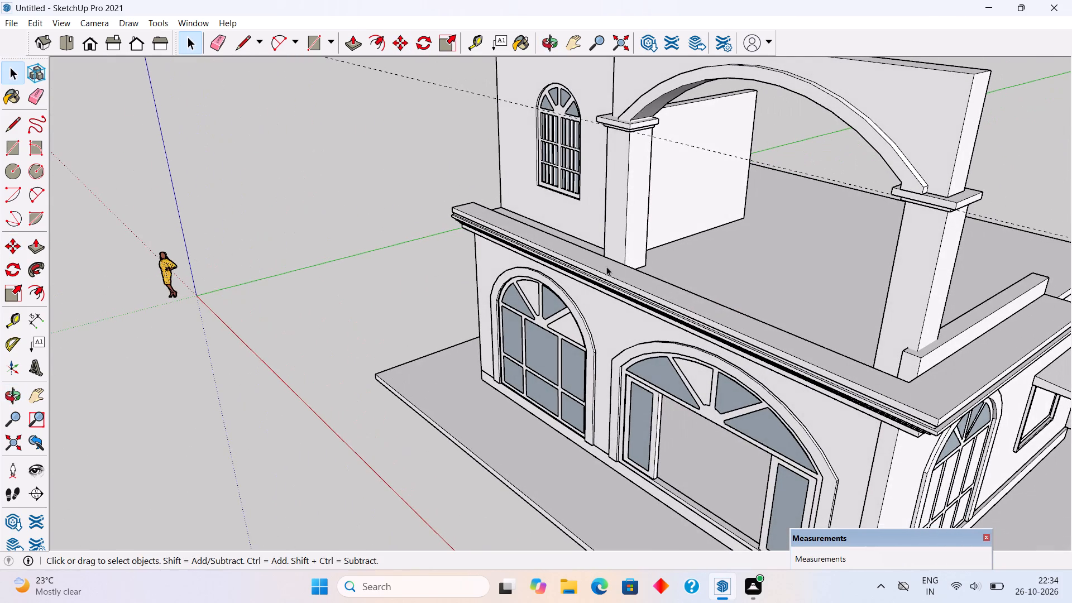
{"action": "middle_click", "coordinate": [658, 291]}
{"action": "scroll", "coordinate": [662, 294], "scroll_direction": "down", "scroll_amount": 8}
{"action": "middle_click_drag", "start_coordinate": [490, 285], "coordinate": [539, 301]}
{"action": "scroll", "coordinate": [522, 305], "scroll_direction": "down", "scroll_amount": 6}
{"action": "middle_click", "coordinate": [504, 322]}
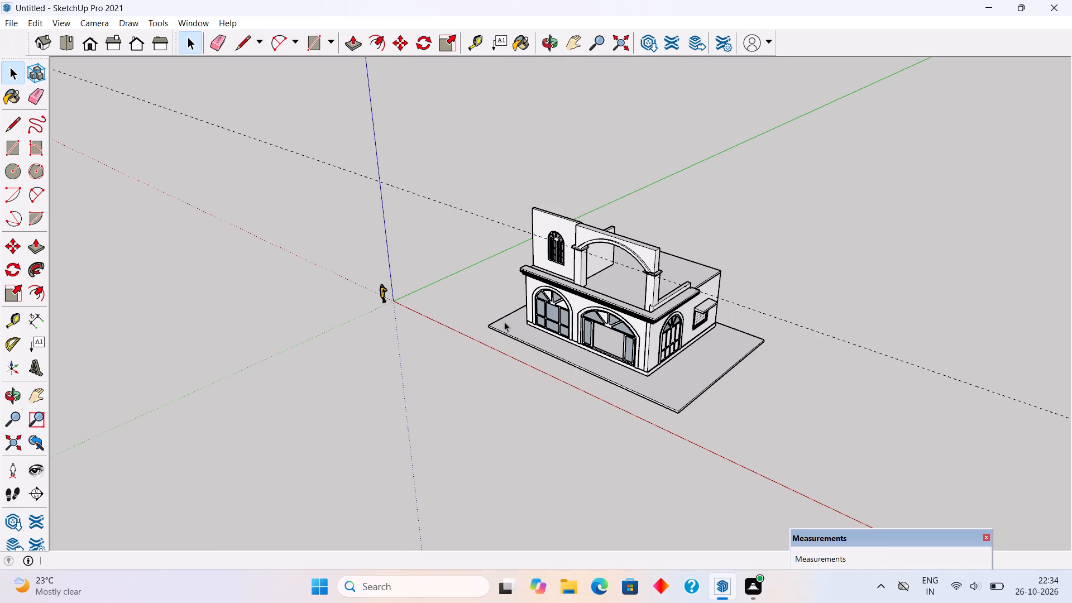
{"action": "scroll", "coordinate": [475, 273], "scroll_direction": "down", "scroll_amount": 5}
{"action": "middle_click_drag", "start_coordinate": [534, 250], "coordinate": [751, 298]}
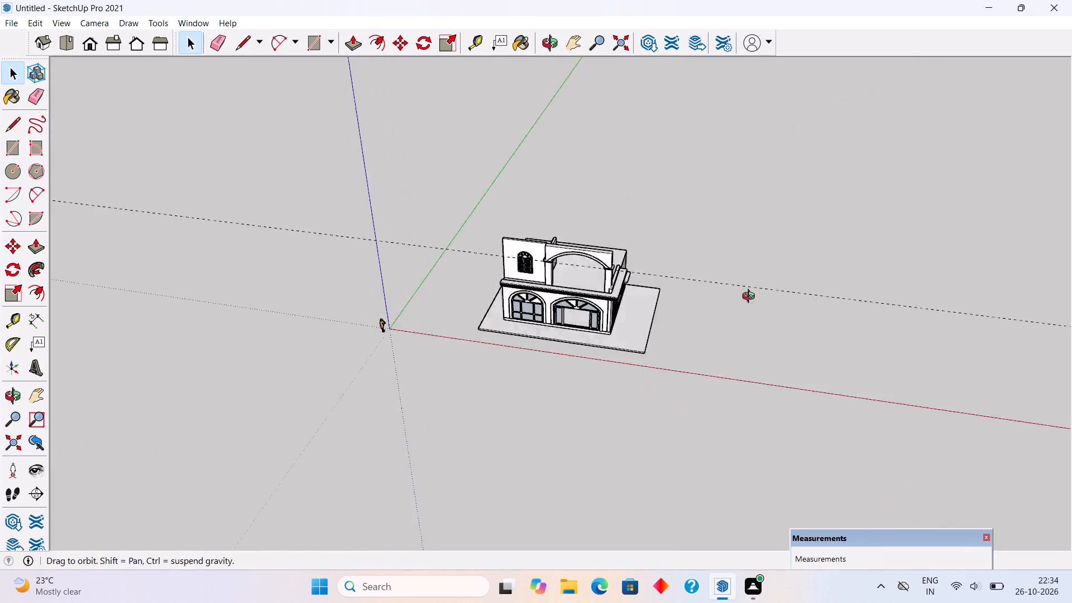
{"action": "middle_click_drag", "start_coordinate": [751, 298], "coordinate": [834, 277]}
{"action": "scroll", "coordinate": [713, 222], "scroll_direction": "up", "scroll_amount": 7}
{"action": "scroll", "coordinate": [513, 293], "scroll_direction": "up", "scroll_amount": 4}
{"action": "middle_click_drag", "start_coordinate": [494, 243], "coordinate": [486, 202]}
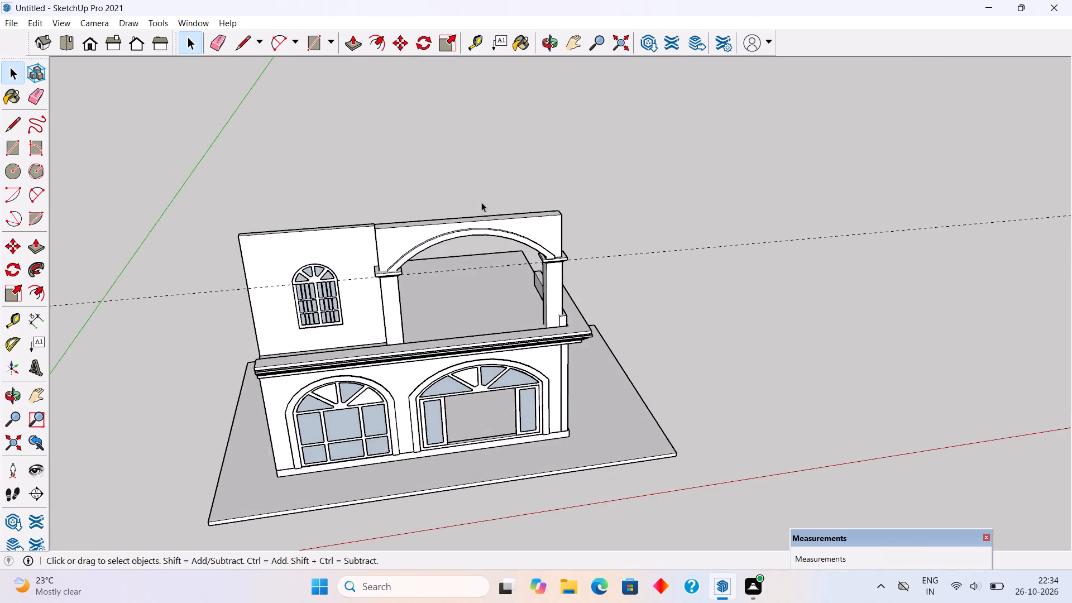
{"action": "scroll", "coordinate": [467, 223], "scroll_direction": "up", "scroll_amount": 5}
{"action": "scroll", "coordinate": [403, 249], "scroll_direction": "up", "scroll_amount": 3}
{"action": "middle_click_drag", "start_coordinate": [335, 283], "coordinate": [344, 252]}
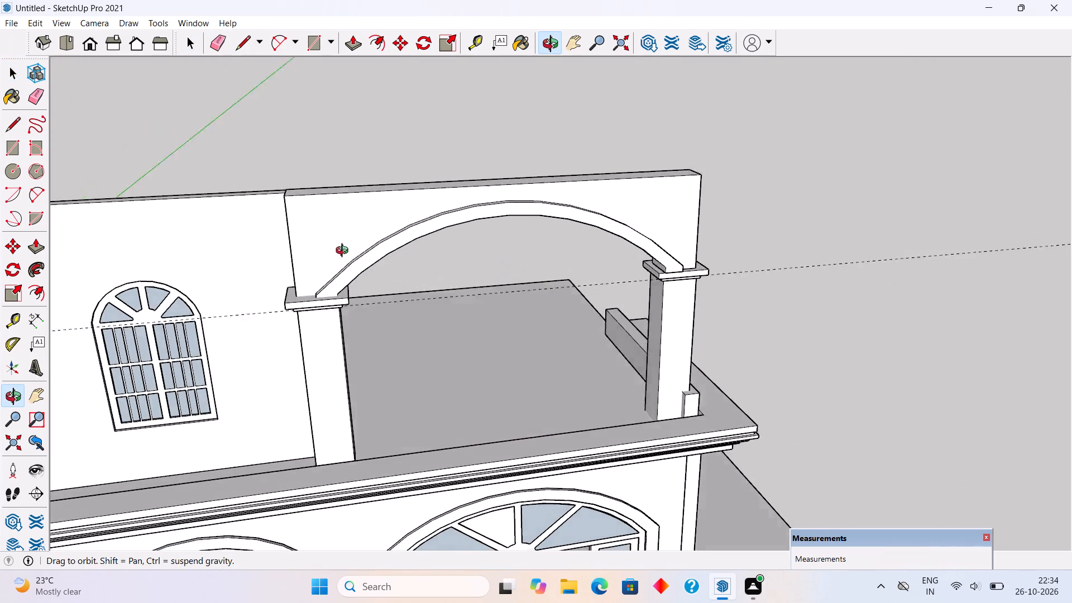
{"action": "middle_click_drag", "start_coordinate": [344, 252], "coordinate": [290, 231]}
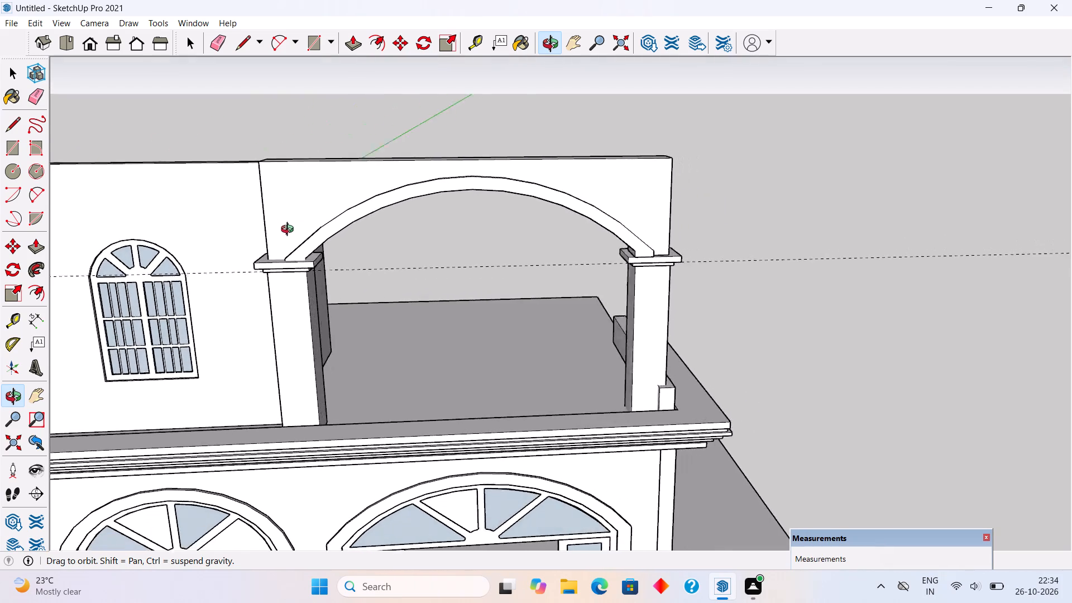
{"action": "middle_click_drag", "start_coordinate": [290, 231], "coordinate": [581, 274]}
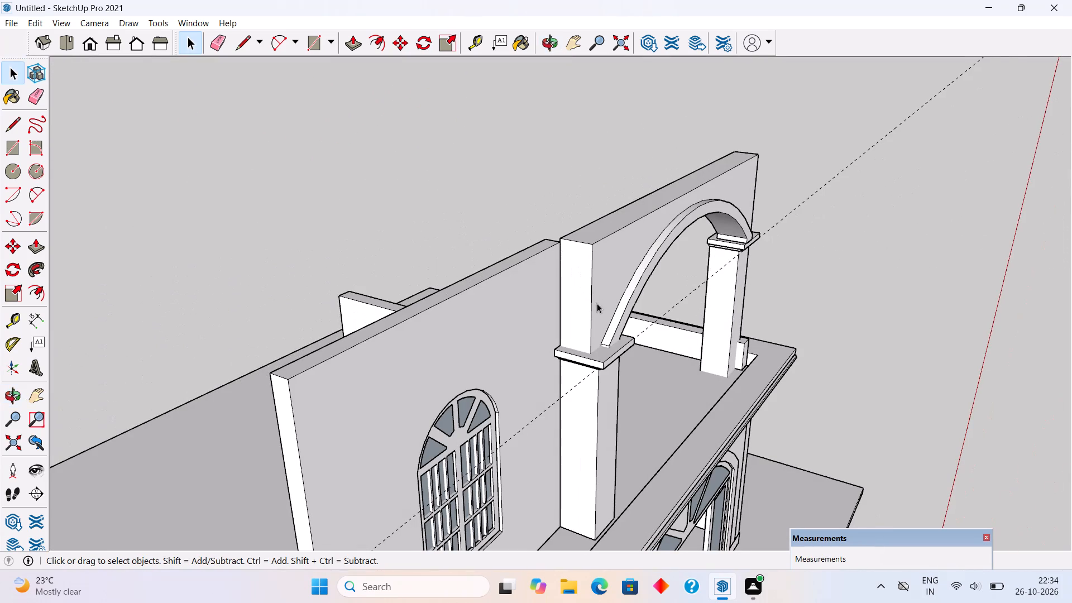
{"action": "left_click", "coordinate": [597, 303]}
{"action": "middle_click_drag", "start_coordinate": [584, 310], "coordinate": [543, 236]}
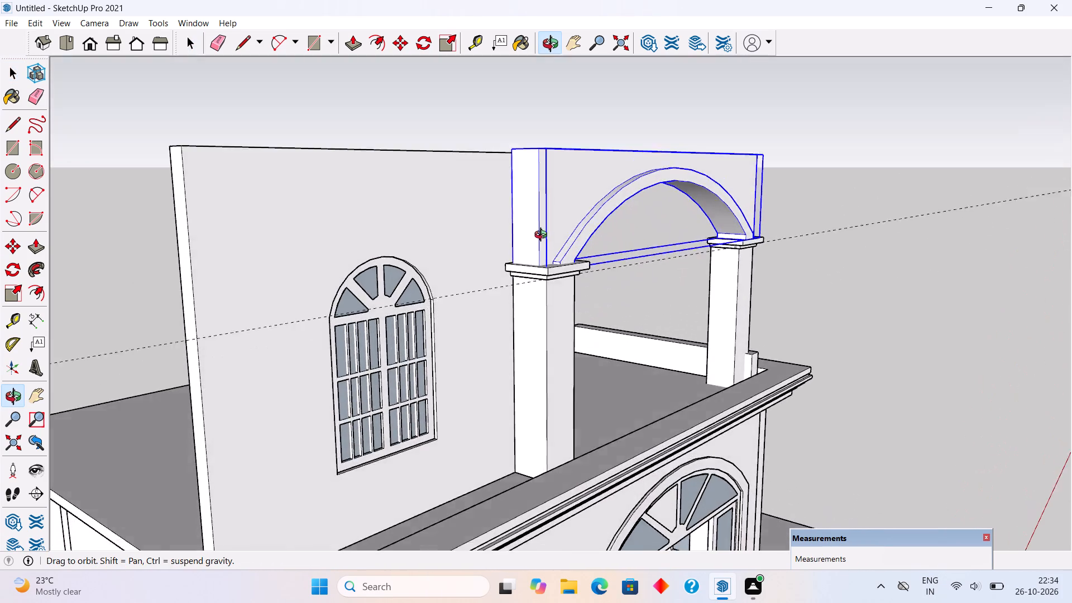
{"action": "middle_click_drag", "start_coordinate": [543, 236], "coordinate": [498, 279]}
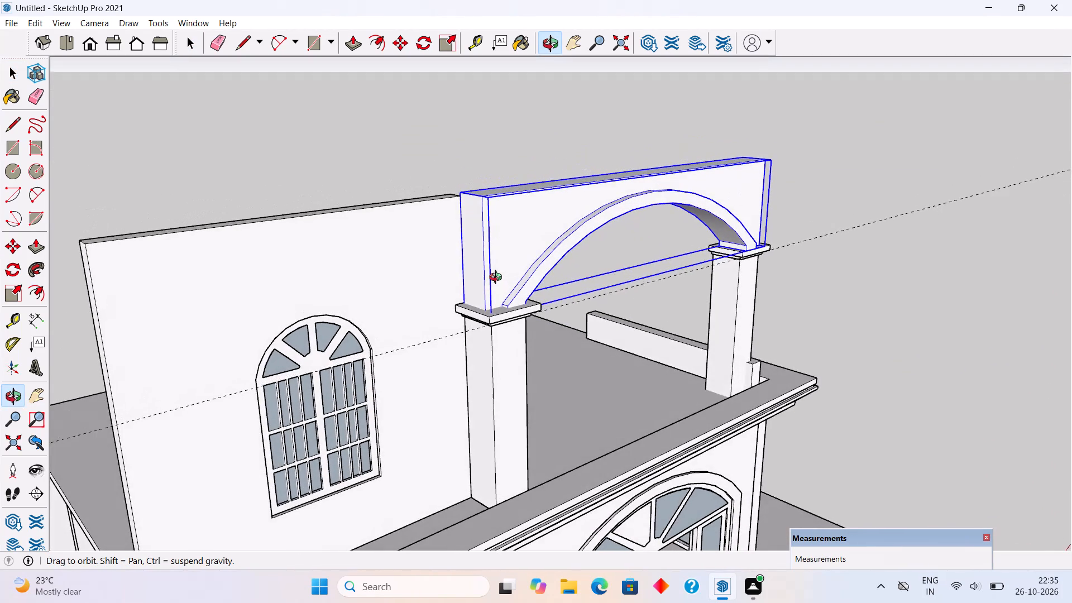
{"action": "middle_click_drag", "start_coordinate": [498, 279], "coordinate": [495, 278]}
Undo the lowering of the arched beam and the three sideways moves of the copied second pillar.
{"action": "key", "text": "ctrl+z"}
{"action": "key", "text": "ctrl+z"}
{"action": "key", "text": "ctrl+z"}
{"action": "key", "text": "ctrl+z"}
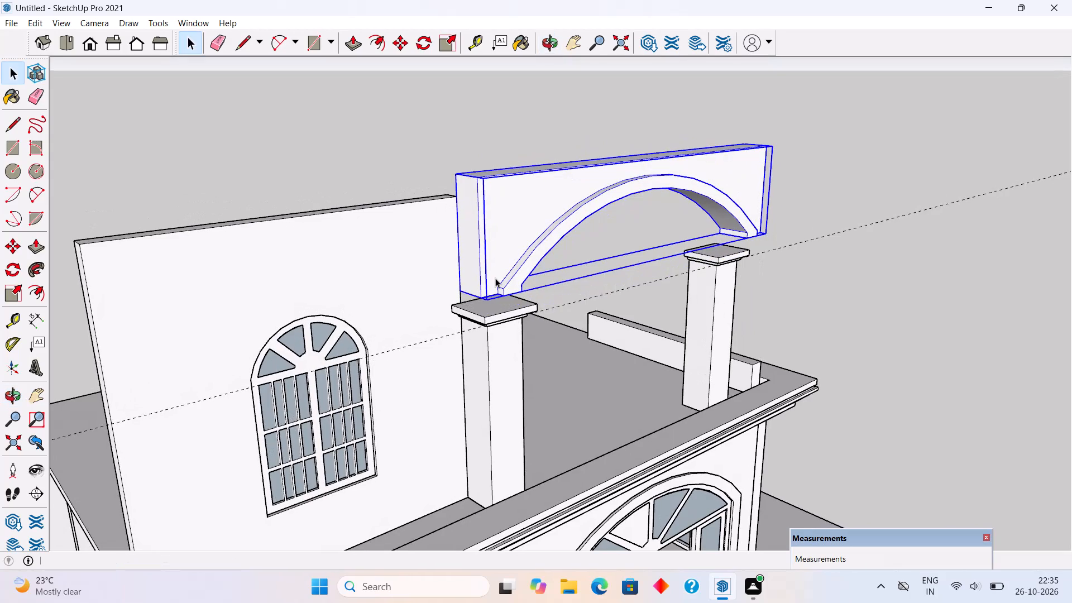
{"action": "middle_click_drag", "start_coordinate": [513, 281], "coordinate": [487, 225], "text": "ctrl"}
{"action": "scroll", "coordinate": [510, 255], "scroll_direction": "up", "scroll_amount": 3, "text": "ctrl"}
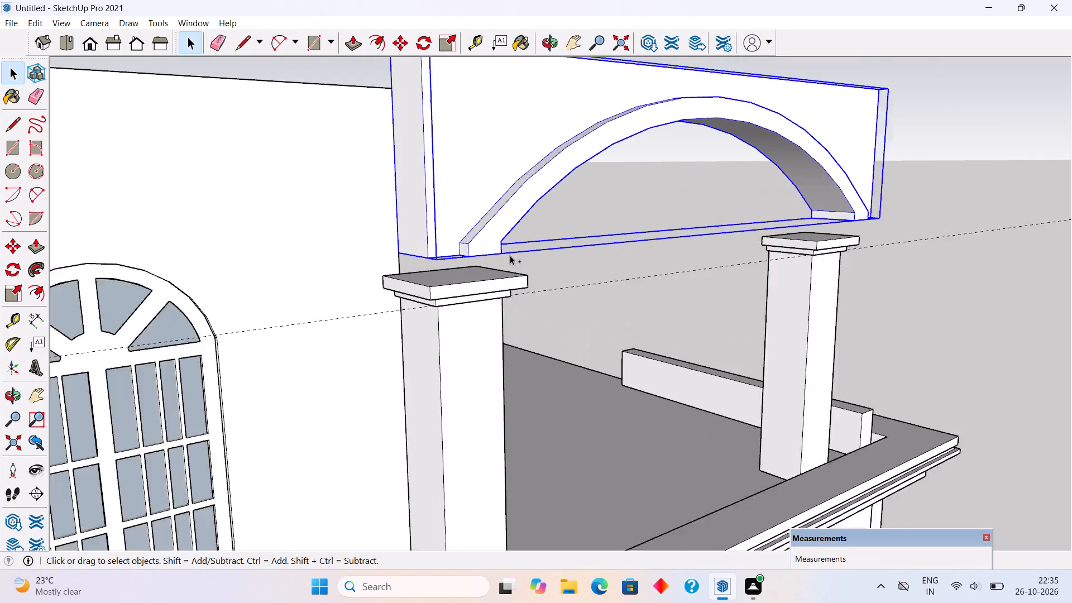
Lower the arched beam group 7" so its underside rests on the pillar caps.
{"action": "scroll", "coordinate": [510, 255], "scroll_direction": "up", "scroll_amount": 1, "text": "ctrl"}
{"action": "middle_click_drag", "start_coordinate": [480, 267], "coordinate": [562, 286], "text": "ctrl"}
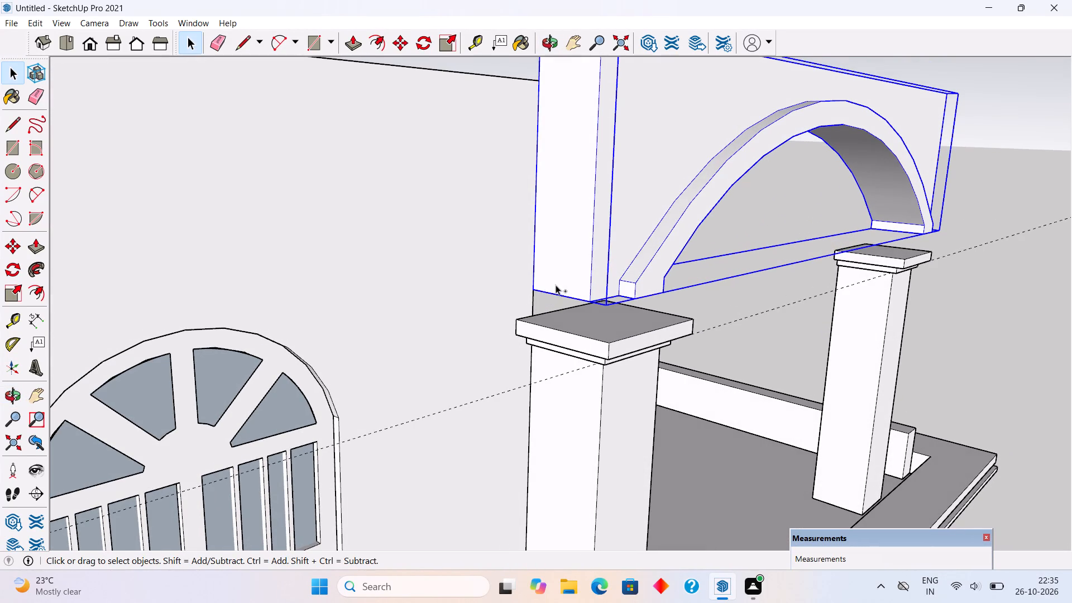
{"action": "key", "text": "m"}
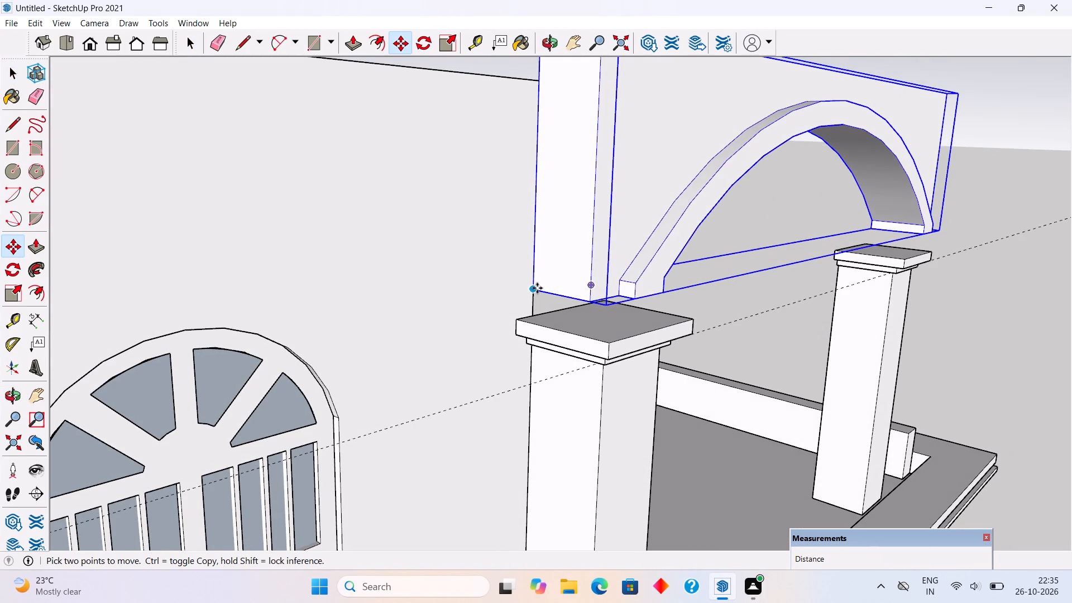
{"action": "left_click", "coordinate": [537, 288]}
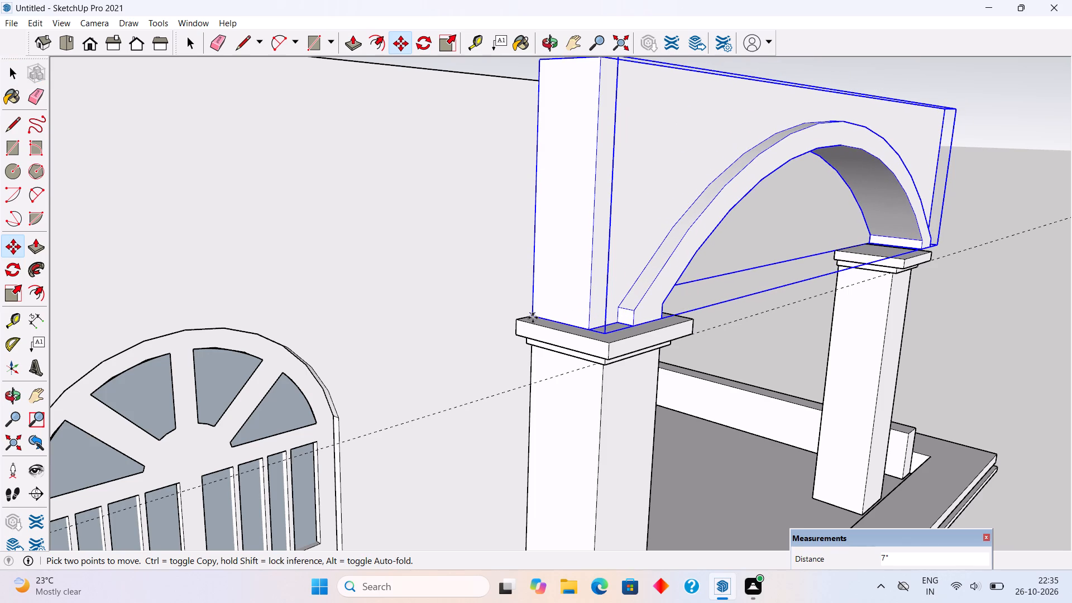
{"action": "left_click", "coordinate": [533, 318]}
{"action": "key", "text": "space"}
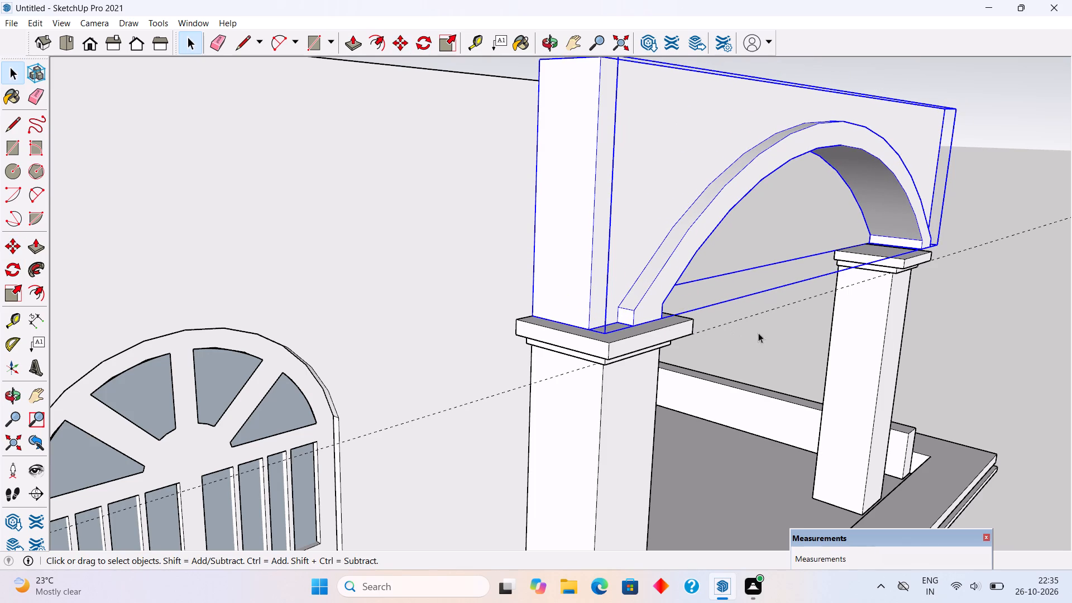
{"action": "left_click", "coordinate": [986, 293]}
Move the second pillar with both cap slabs about 2' 9" outward along the front, beneath the outer end of the arched beam.
{"action": "middle_click_drag", "start_coordinate": [802, 260], "coordinate": [511, 205]}
{"action": "scroll", "coordinate": [495, 212], "scroll_direction": "down", "scroll_amount": 7}
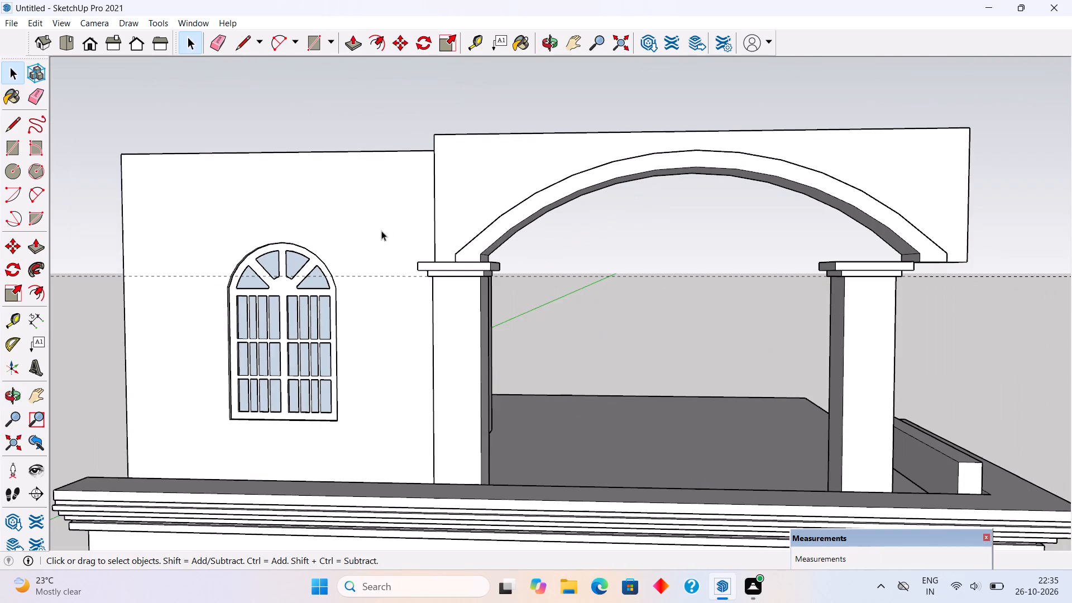
{"action": "scroll", "coordinate": [373, 240], "scroll_direction": "down", "scroll_amount": 1}
{"action": "middle_click_drag", "start_coordinate": [754, 324], "coordinate": [751, 374]}
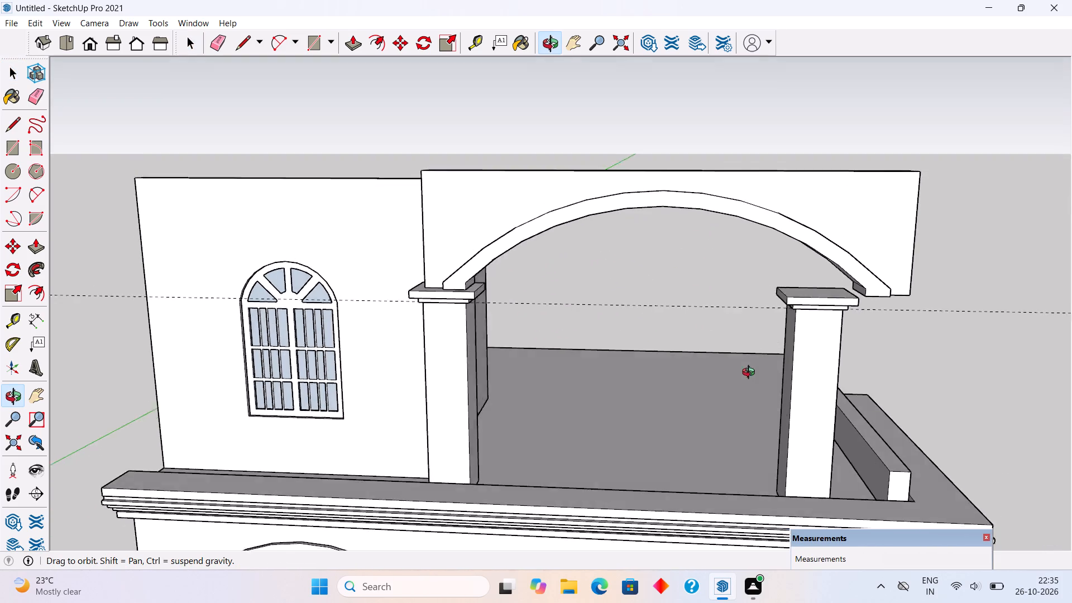
{"action": "middle_click_drag", "start_coordinate": [751, 374], "coordinate": [764, 377]}
{"action": "scroll", "coordinate": [700, 341], "scroll_direction": "down", "scroll_amount": 3}
{"action": "scroll", "coordinate": [443, 270], "scroll_direction": "down", "scroll_amount": 4}
{"action": "scroll", "coordinate": [888, 314], "scroll_direction": "up", "scroll_amount": 5}
{"action": "scroll", "coordinate": [797, 332], "scroll_direction": "up", "scroll_amount": 4}
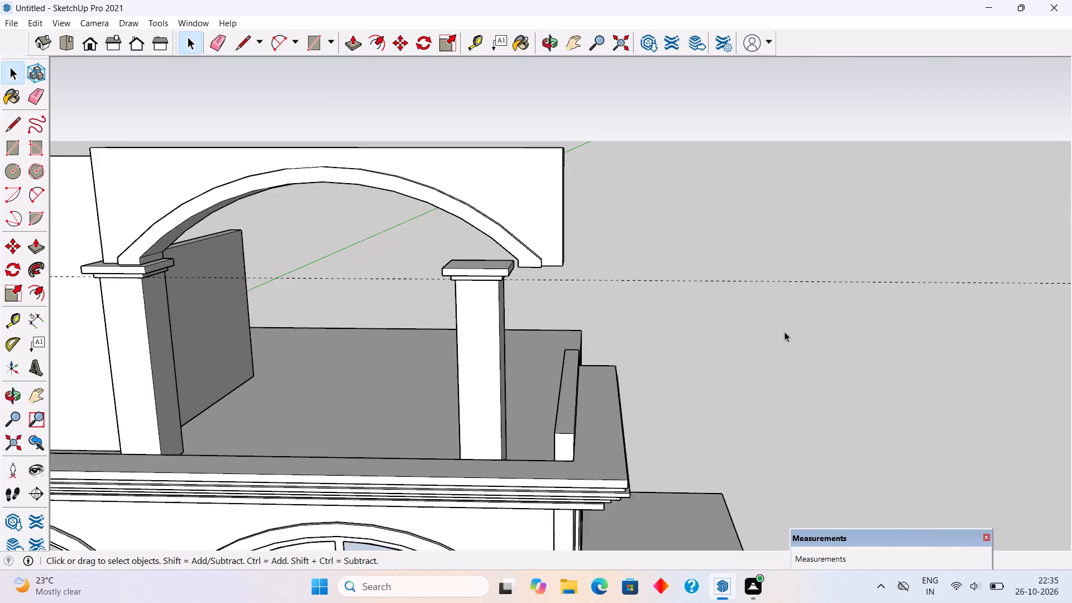
{"action": "scroll", "coordinate": [767, 342], "scroll_direction": "up", "scroll_amount": 2}
{"action": "left_click", "coordinate": [347, 349]}
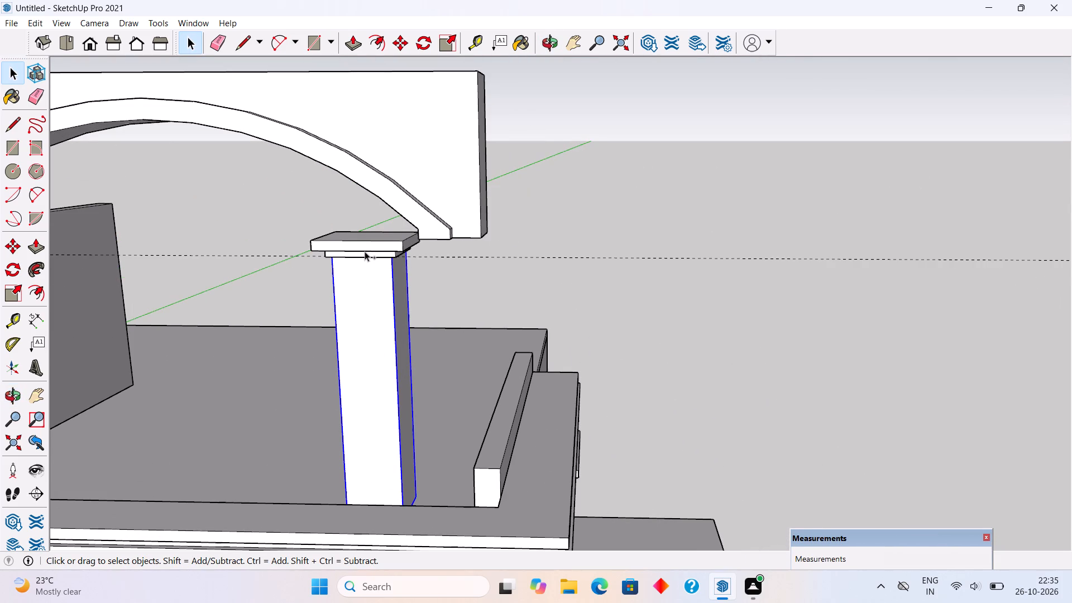
{"action": "left_click", "coordinate": [365, 251], "text": "ctrl"}
{"action": "left_click", "coordinate": [371, 253], "text": "ctrl"}
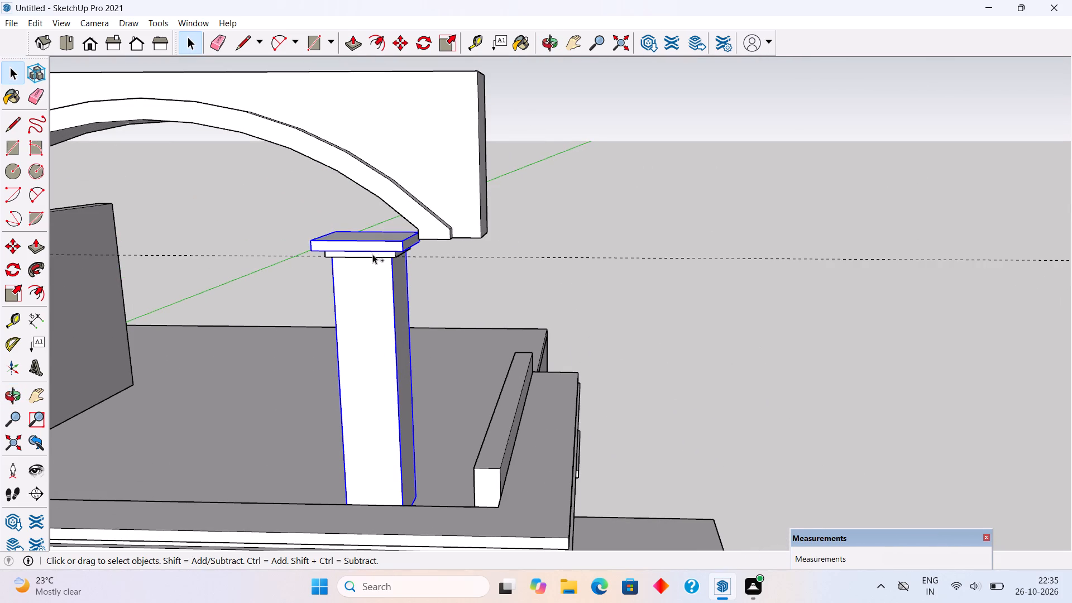
{"action": "scroll", "coordinate": [383, 254], "scroll_direction": "up", "scroll_amount": 4, "text": "ctrl"}
{"action": "left_click", "coordinate": [383, 254], "text": "ctrl"}
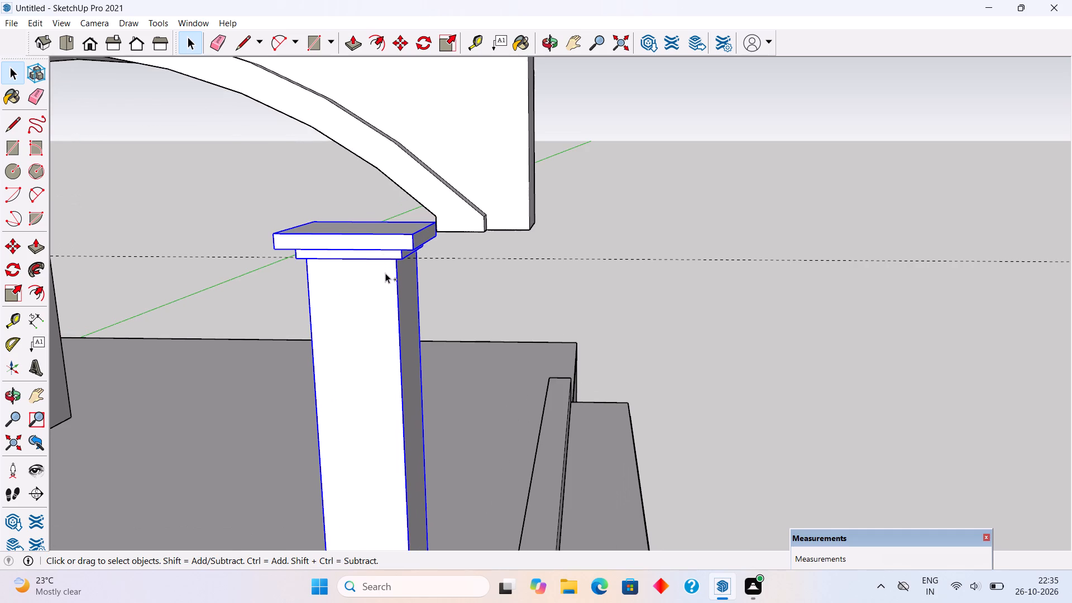
{"action": "scroll", "coordinate": [385, 273], "scroll_direction": "down", "scroll_amount": 4, "text": "ctrl"}
{"action": "key", "text": "m"}
{"action": "left_click", "coordinate": [385, 275]}
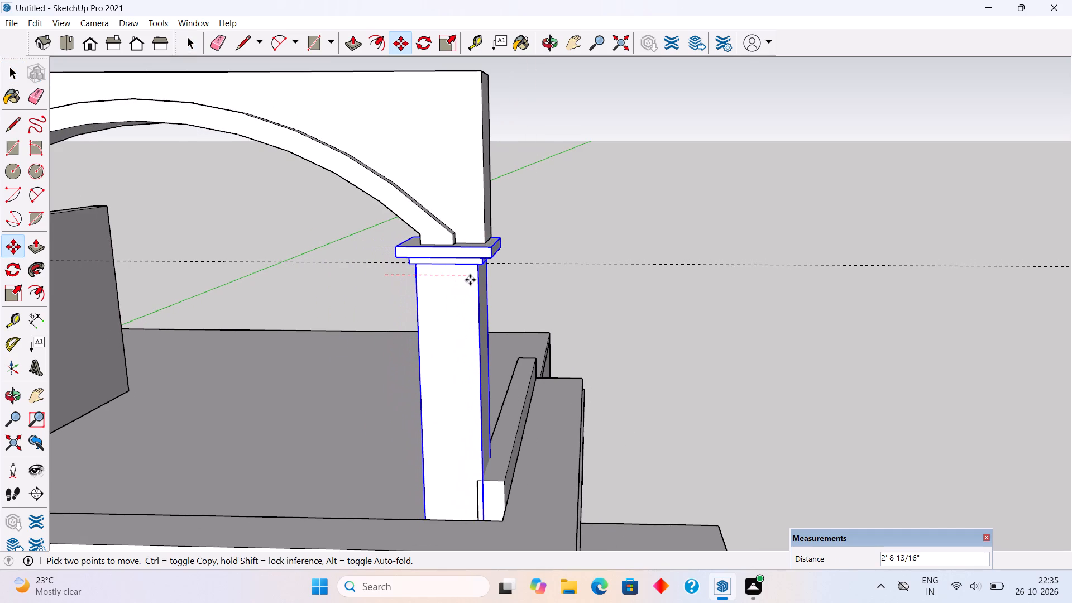
{"action": "left_click", "coordinate": [471, 281]}
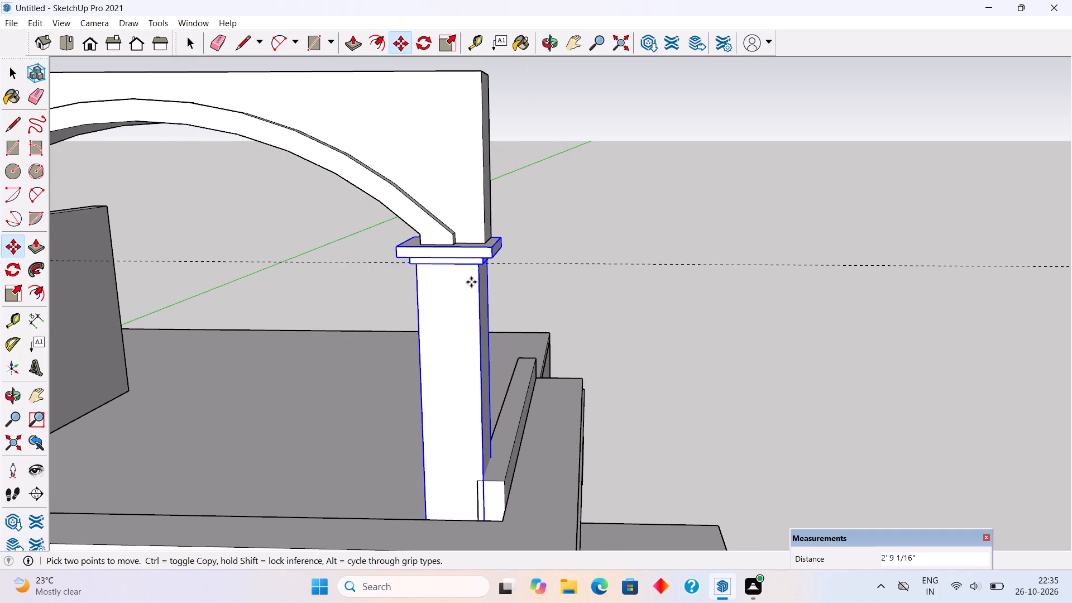
{"action": "scroll", "coordinate": [471, 282], "scroll_direction": "down", "scroll_amount": 5}
{"action": "middle_click_drag", "start_coordinate": [471, 321], "coordinate": [600, 318]}
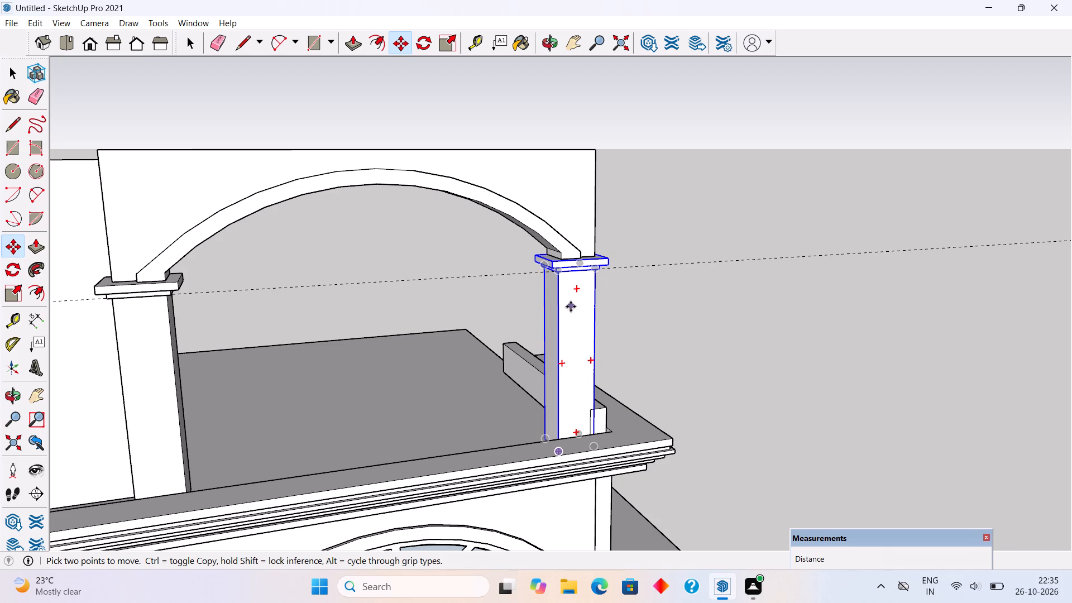
{"action": "key", "text": "space"}
{"action": "left_click", "coordinate": [655, 221]}
Examine the arched beam and both capped pillars from several angles, checking how the beam's outer end sits on the second pillar.
{"action": "scroll", "coordinate": [615, 291], "scroll_direction": "down", "scroll_amount": 1}
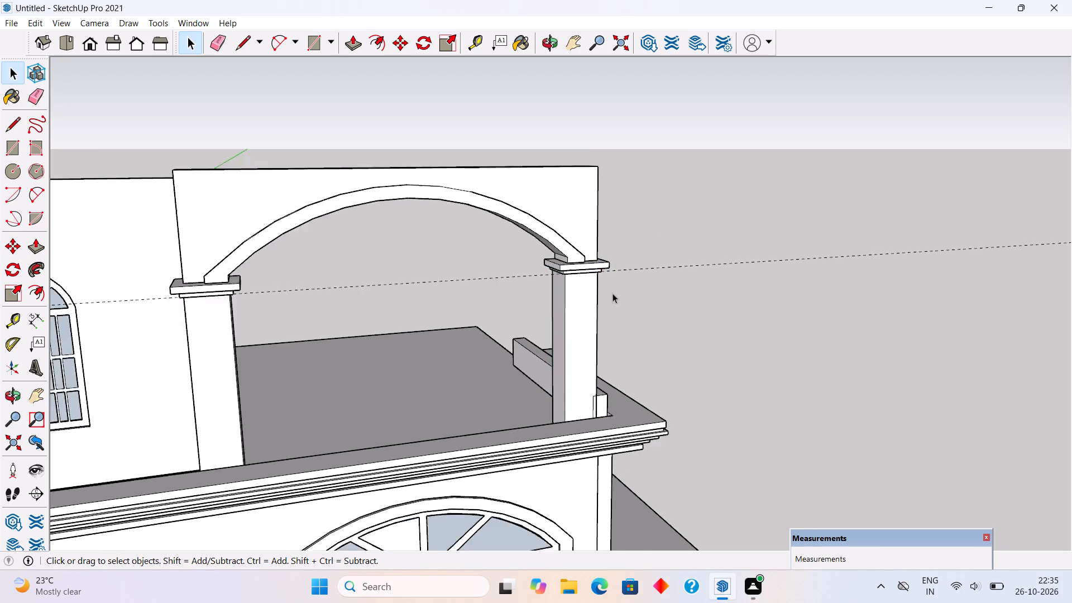
{"action": "middle_click_drag", "start_coordinate": [610, 286], "coordinate": [527, 230]}
{"action": "scroll", "coordinate": [534, 248], "scroll_direction": "up", "scroll_amount": 6}
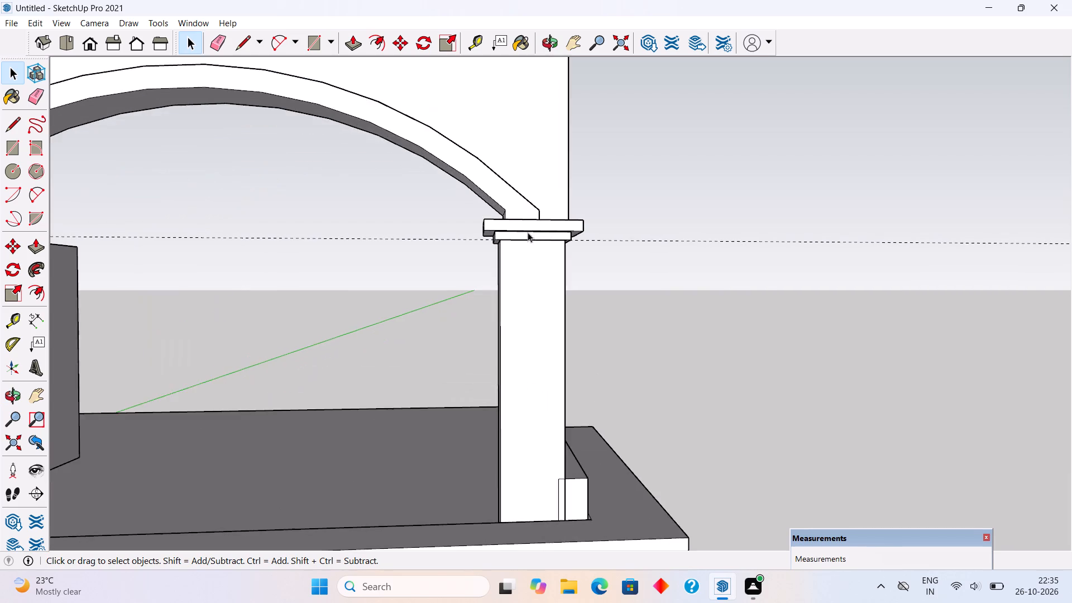
{"action": "middle_click_drag", "start_coordinate": [528, 209], "coordinate": [650, 207]}
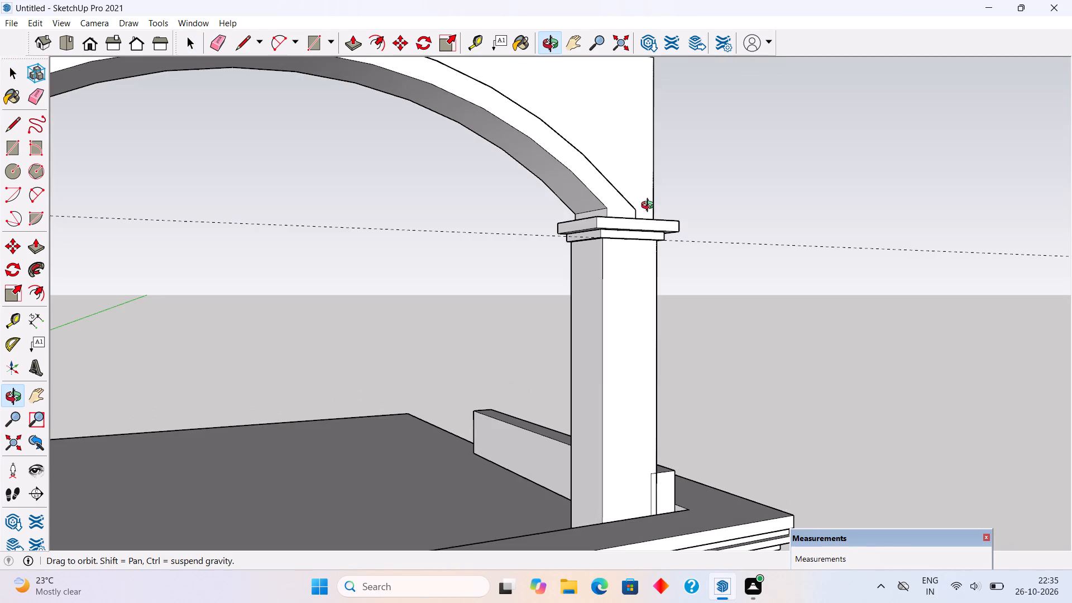
{"action": "middle_click_drag", "start_coordinate": [650, 207], "coordinate": [649, 208]}
{"action": "scroll", "coordinate": [648, 212], "scroll_direction": "down", "scroll_amount": 4}
{"action": "middle_click_drag", "start_coordinate": [640, 238], "coordinate": [599, 313]}
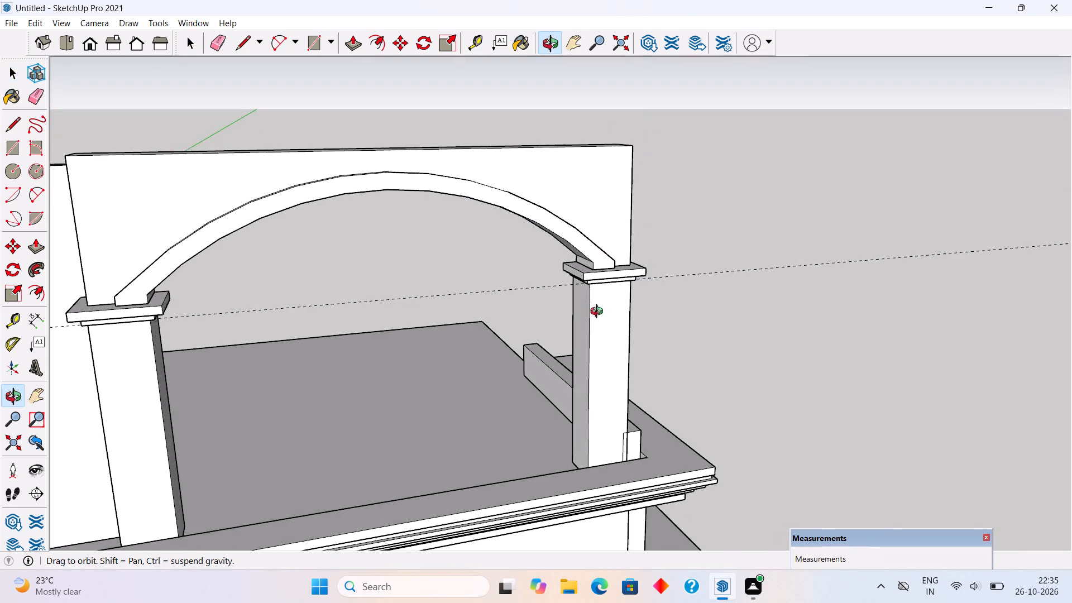
{"action": "middle_click_drag", "start_coordinate": [599, 313], "coordinate": [571, 295]}
{"action": "scroll", "coordinate": [571, 295], "scroll_direction": "down", "scroll_amount": 3}
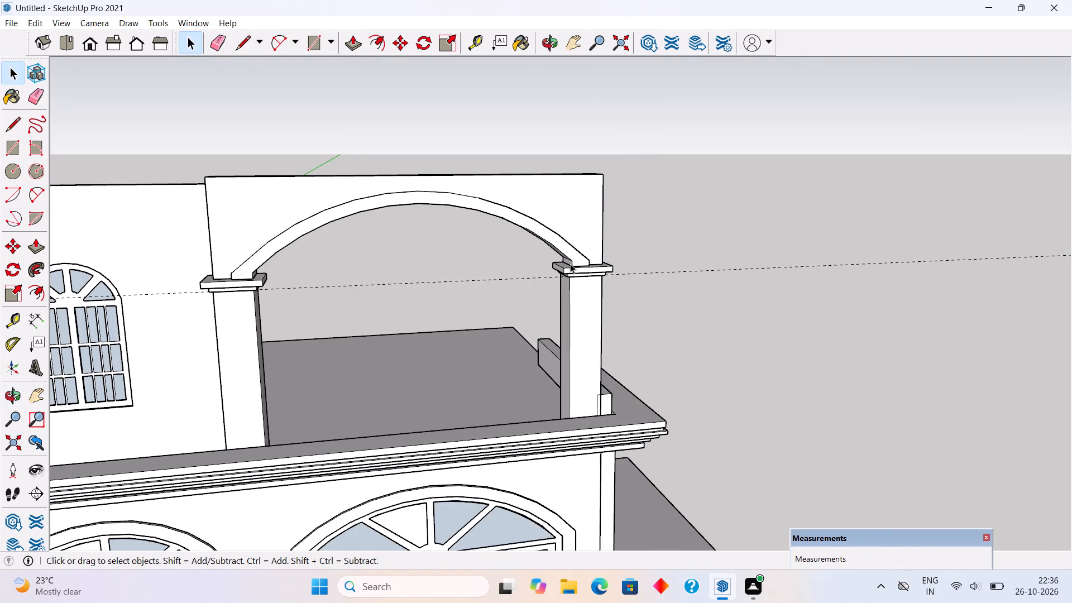
{"action": "middle_click_drag", "start_coordinate": [568, 329], "coordinate": [726, 383]}
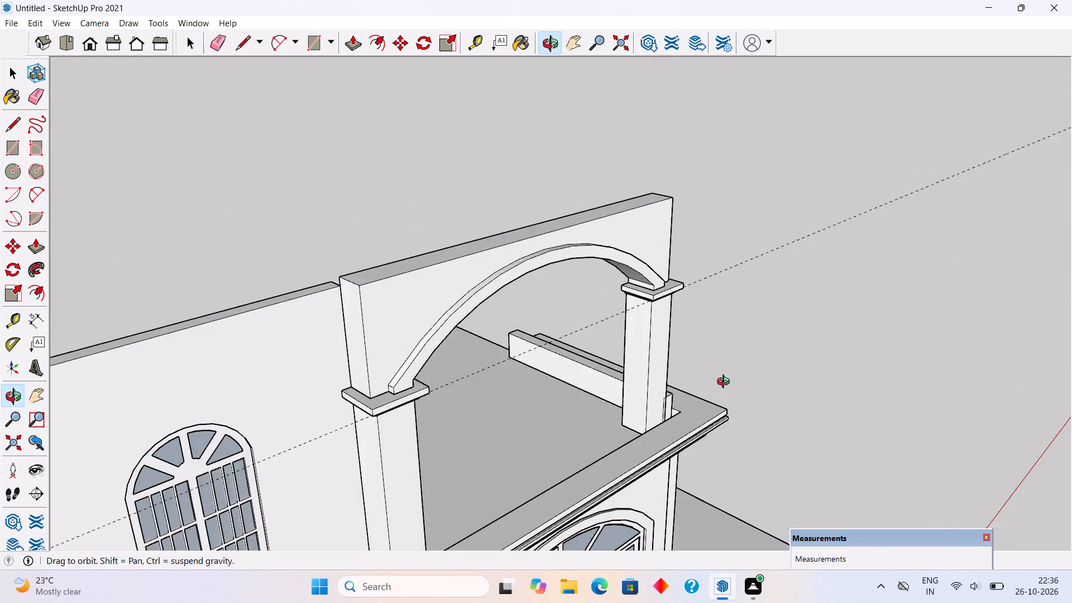
{"action": "middle_click_drag", "start_coordinate": [726, 383], "coordinate": [676, 377]}
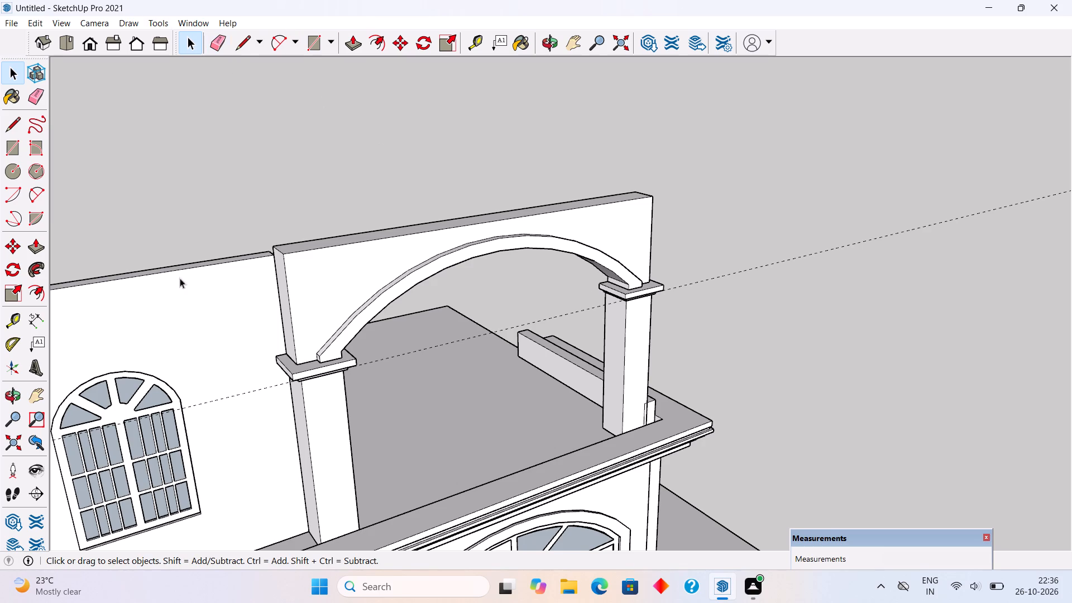
Unhide all hidden geometry in the model.
{"action": "left_click", "coordinate": [41, 25]}
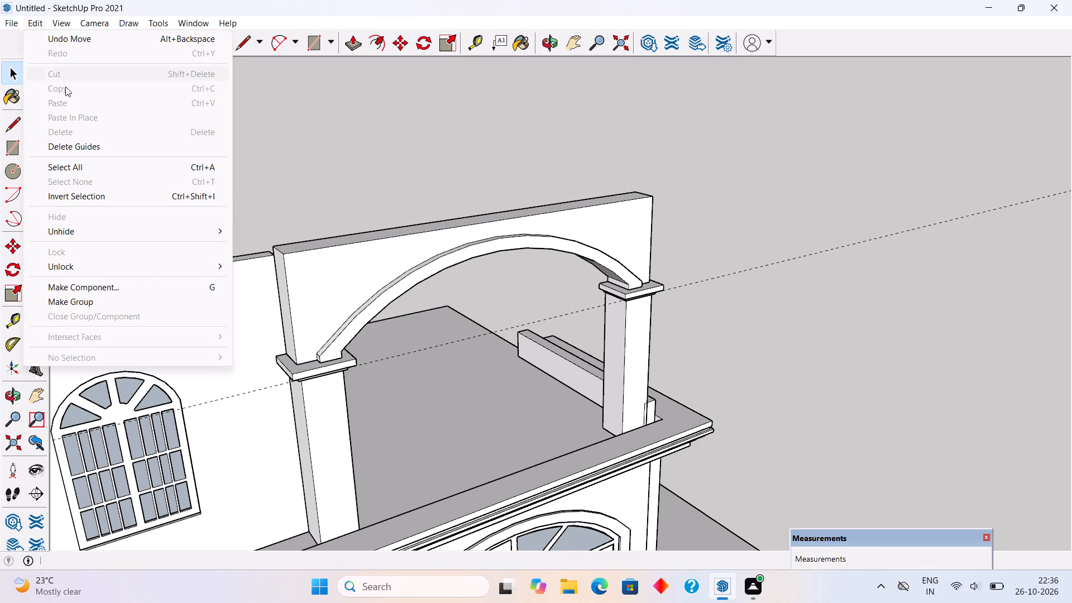
{"action": "left_click", "coordinate": [119, 229]}
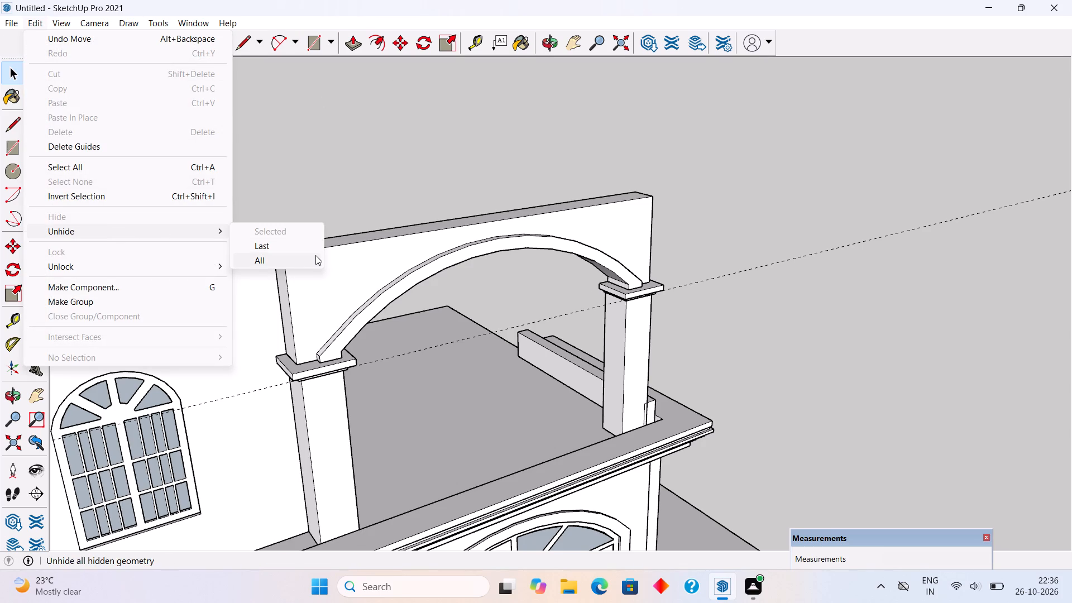
{"action": "left_click", "coordinate": [315, 255]}
Push/Pull the top face of the upper-floor window wall up to the level of the arched beam's top.
{"action": "scroll", "coordinate": [422, 221], "scroll_direction": "down", "scroll_amount": 5}
{"action": "scroll", "coordinate": [548, 167], "scroll_direction": "down", "scroll_amount": 5}
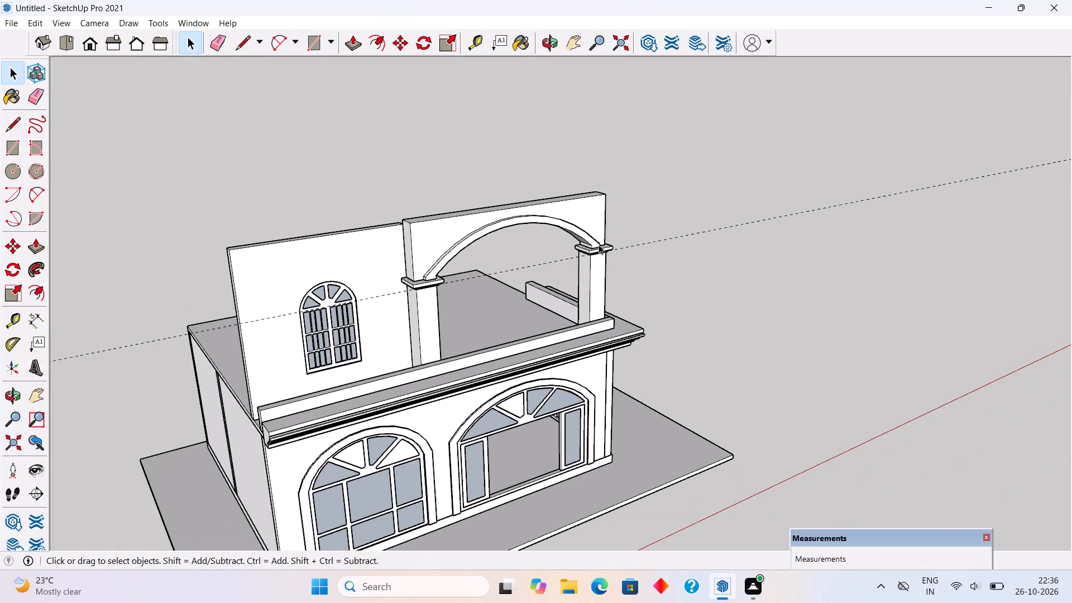
{"action": "middle_click_drag", "start_coordinate": [652, 283], "coordinate": [515, 212]}
{"action": "scroll", "coordinate": [515, 212], "scroll_direction": "up", "scroll_amount": 2}
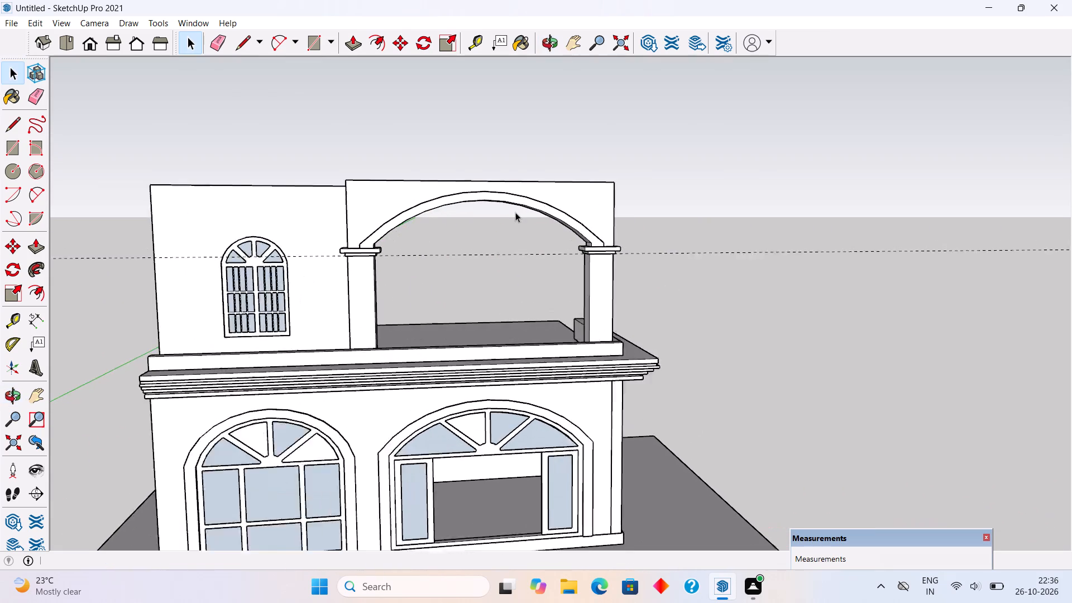
{"action": "scroll", "coordinate": [515, 212], "scroll_direction": "up", "scroll_amount": 1}
{"action": "scroll", "coordinate": [304, 280], "scroll_direction": "up", "scroll_amount": 3}
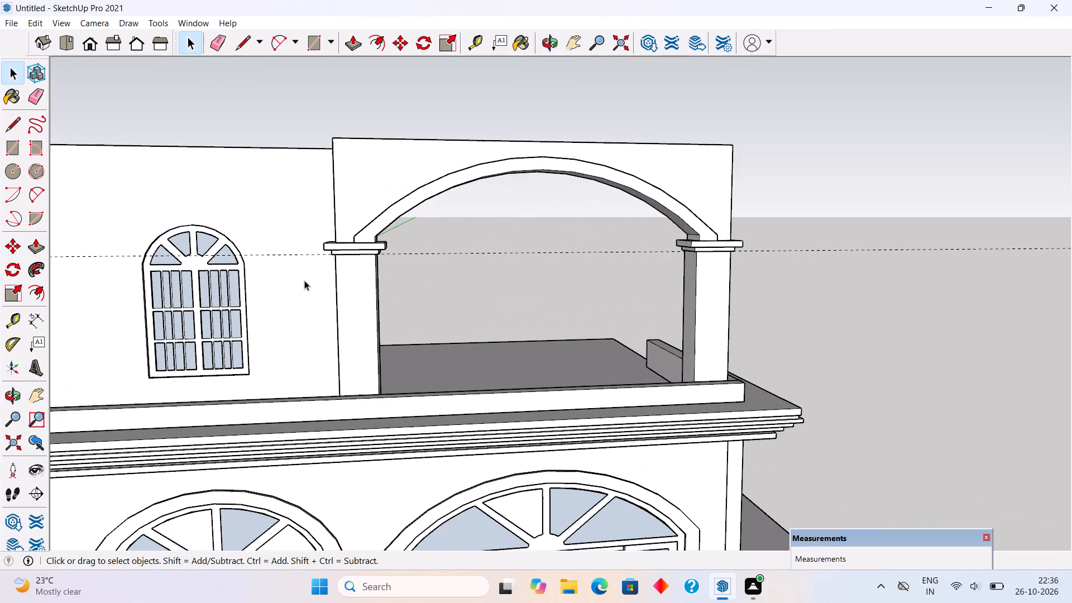
{"action": "scroll", "coordinate": [304, 280], "scroll_direction": "up", "scroll_amount": 1}
{"action": "scroll", "coordinate": [304, 280], "scroll_direction": "down", "scroll_amount": 4}
{"action": "middle_click_drag", "start_coordinate": [487, 228], "coordinate": [687, 305]}
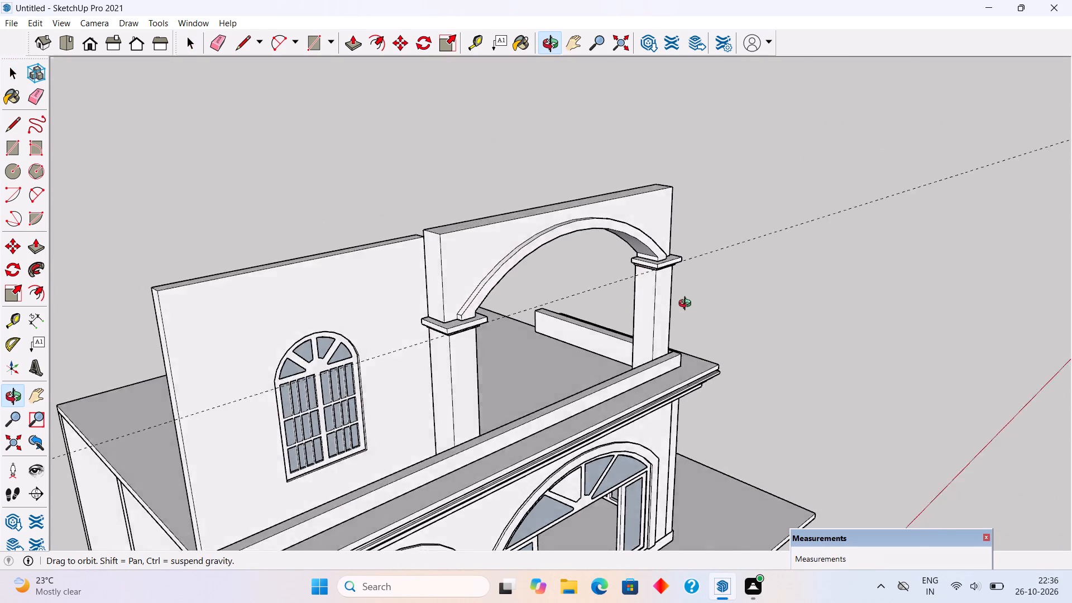
{"action": "middle_click_drag", "start_coordinate": [687, 305], "coordinate": [678, 331]}
{"action": "triple_click", "coordinate": [387, 298]}
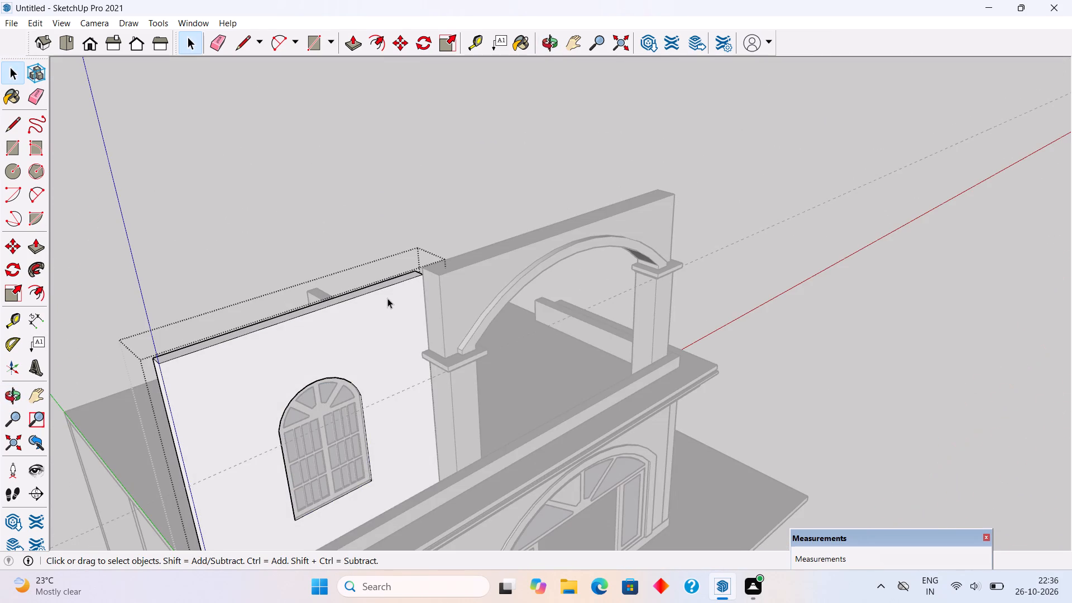
{"action": "key", "text": "p"}
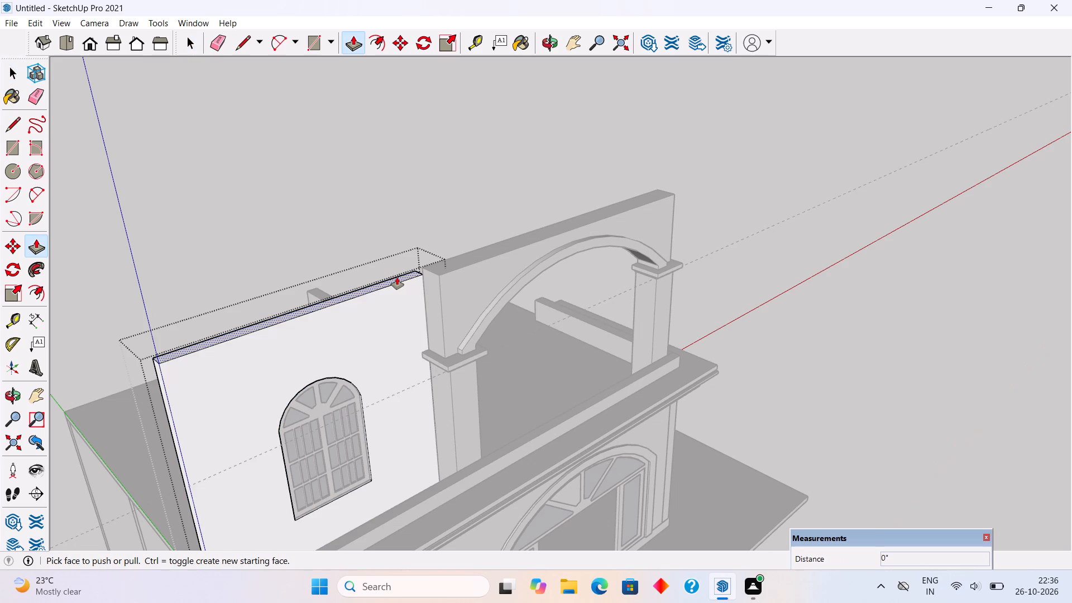
{"action": "left_click", "coordinate": [398, 278]}
{"action": "left_click", "coordinate": [458, 271]}
{"action": "key", "text": "space"}
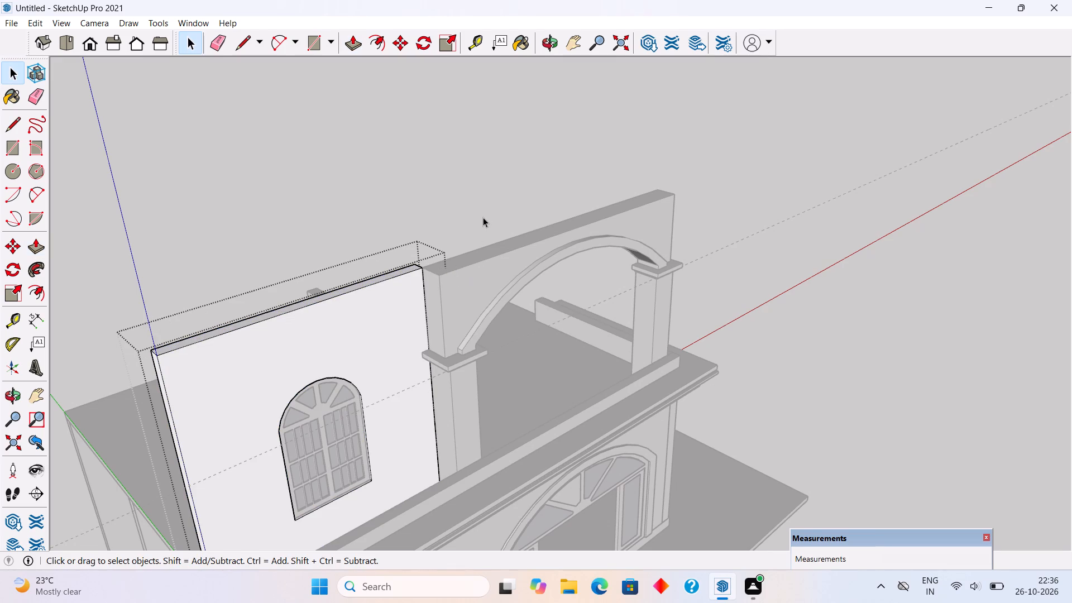
{"action": "left_click", "coordinate": [483, 215]}
Copy the outer front pillar with both cap slabs about 5' 3" along the side parapet.
{"action": "scroll", "coordinate": [564, 272], "scroll_direction": "down", "scroll_amount": 5}
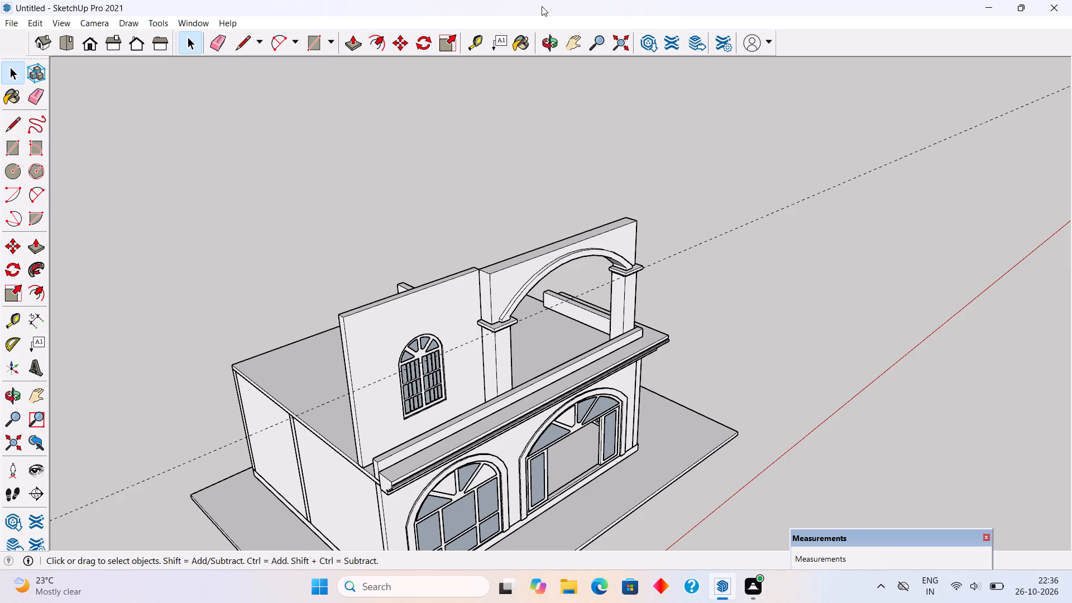
{"action": "scroll", "coordinate": [596, 146], "scroll_direction": "down", "scroll_amount": 2}
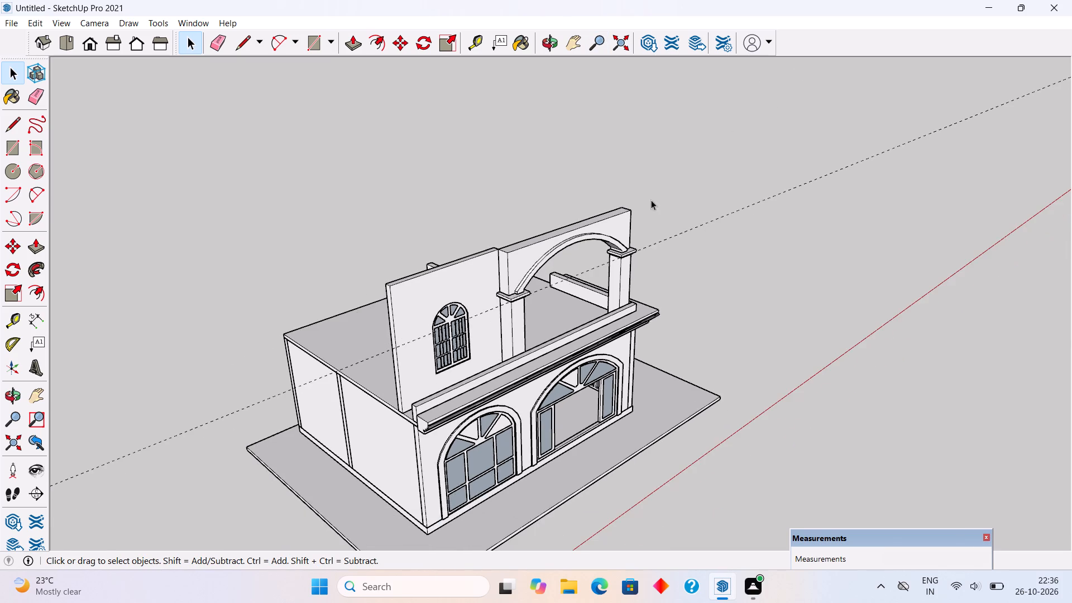
{"action": "middle_click_drag", "start_coordinate": [651, 200], "coordinate": [398, 184]}
{"action": "middle_click_drag", "start_coordinate": [774, 260], "coordinate": [377, 243]}
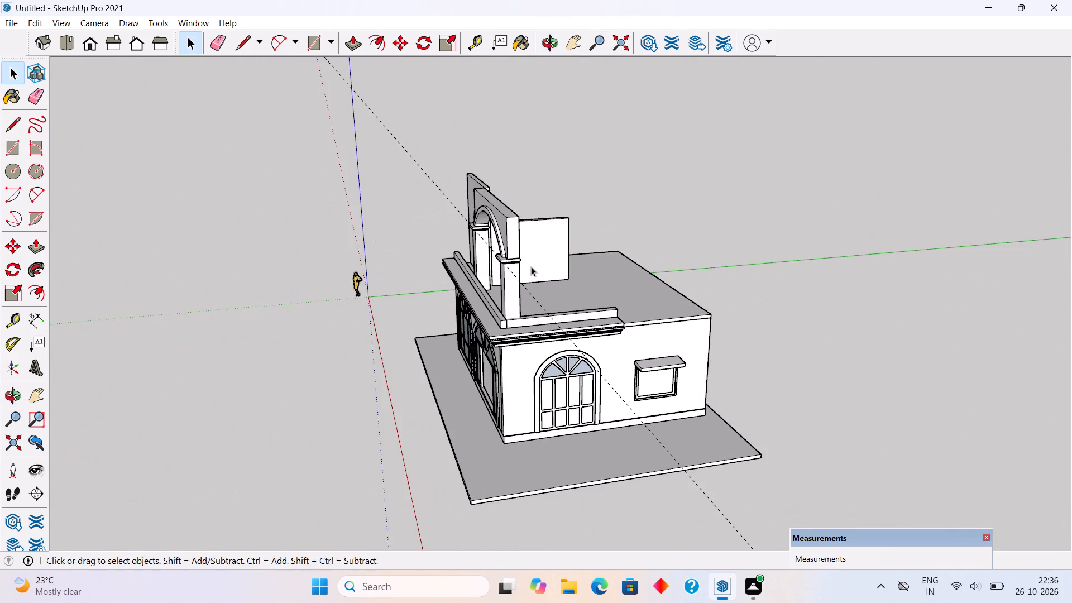
{"action": "scroll", "coordinate": [531, 266], "scroll_direction": "up", "scroll_amount": 1}
{"action": "middle_click_drag", "start_coordinate": [530, 268], "coordinate": [341, 286]}
{"action": "scroll", "coordinate": [483, 288], "scroll_direction": "up", "scroll_amount": 5}
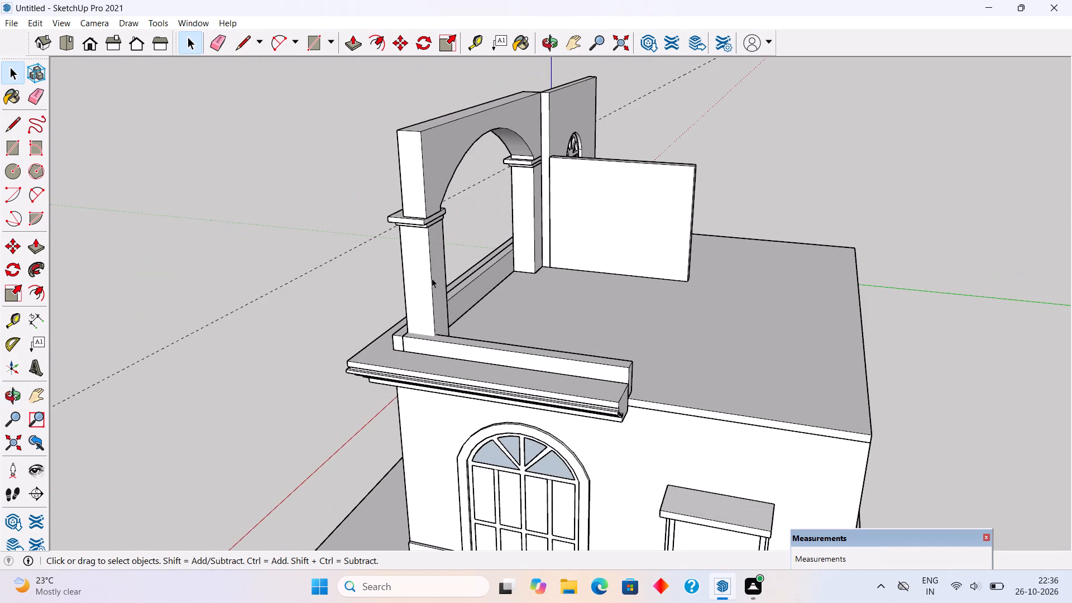
{"action": "left_click", "coordinate": [432, 278]}
{"action": "scroll", "coordinate": [415, 247], "scroll_direction": "up", "scroll_amount": 3}
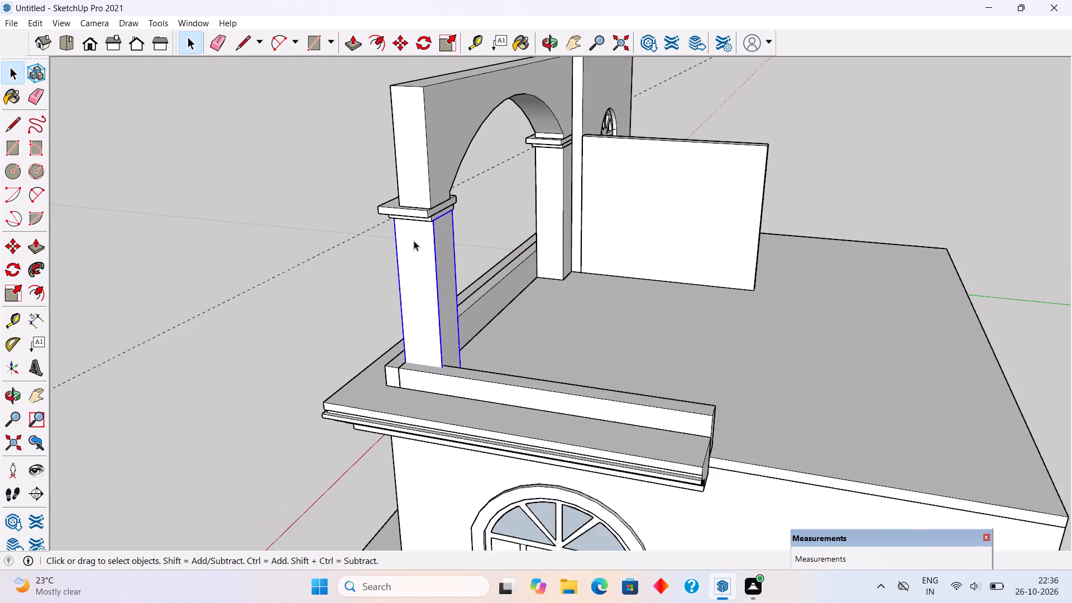
{"action": "scroll", "coordinate": [414, 241], "scroll_direction": "up", "scroll_amount": 1}
{"action": "left_click", "coordinate": [425, 217], "text": "ctrl"}
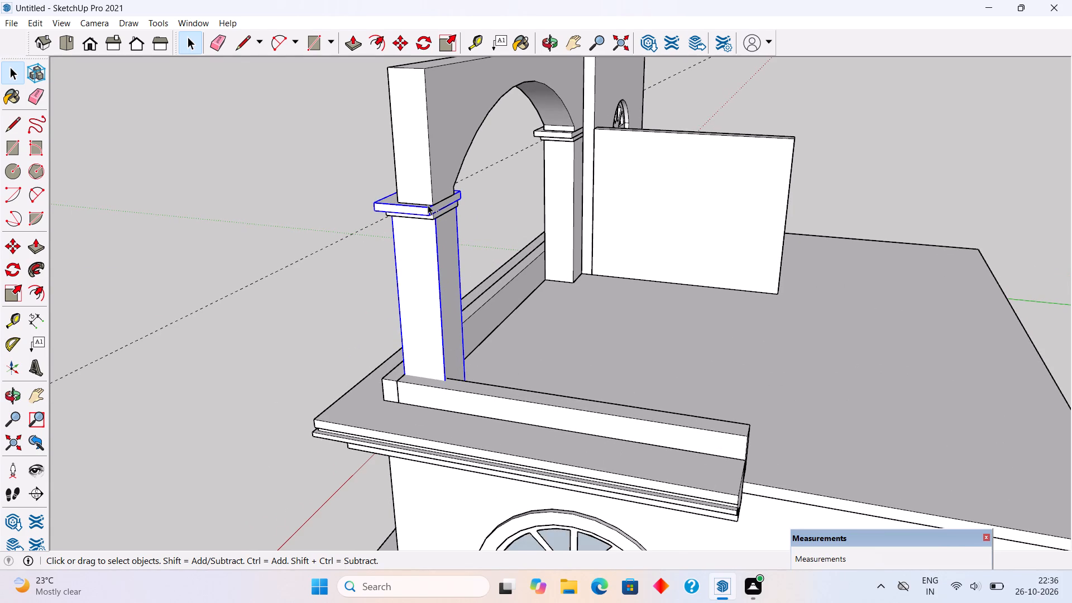
{"action": "left_click", "coordinate": [433, 219], "text": "ctrl"}
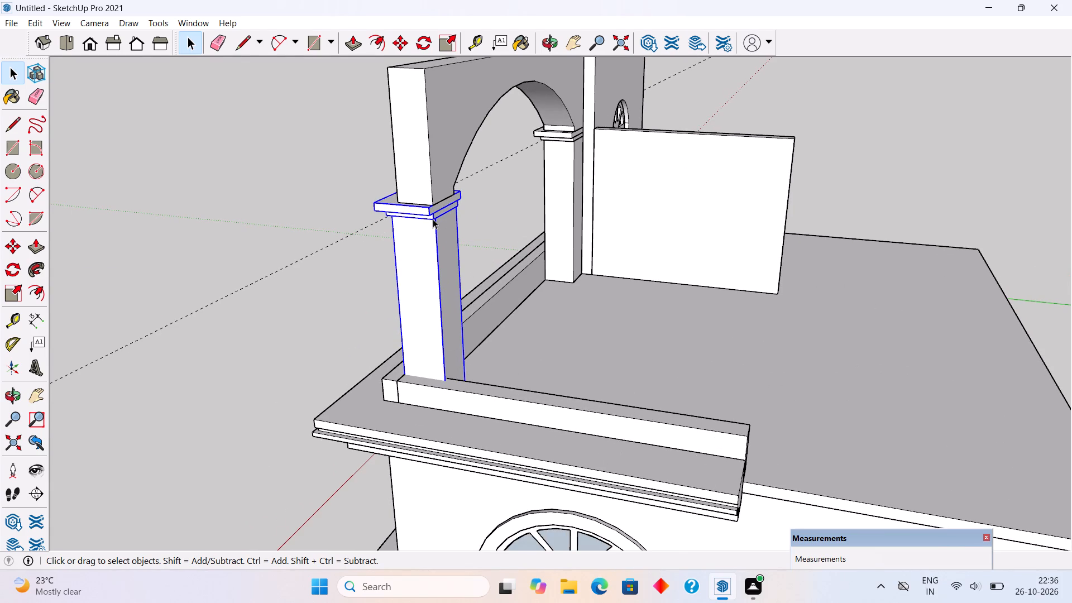
{"action": "key", "text": "m"}
{"action": "left_click", "coordinate": [433, 219]}
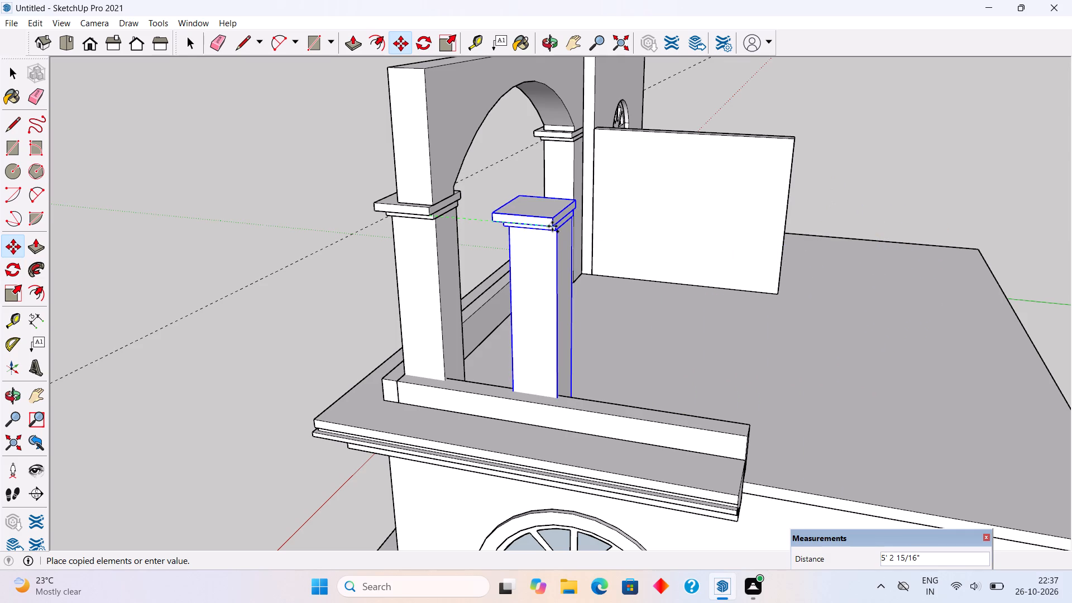
{"action": "left_click", "coordinate": [552, 226]}
Move the copied capped pillar about 7' 9" further along the side parapet to its far end.
{"action": "left_click", "coordinate": [550, 360]}
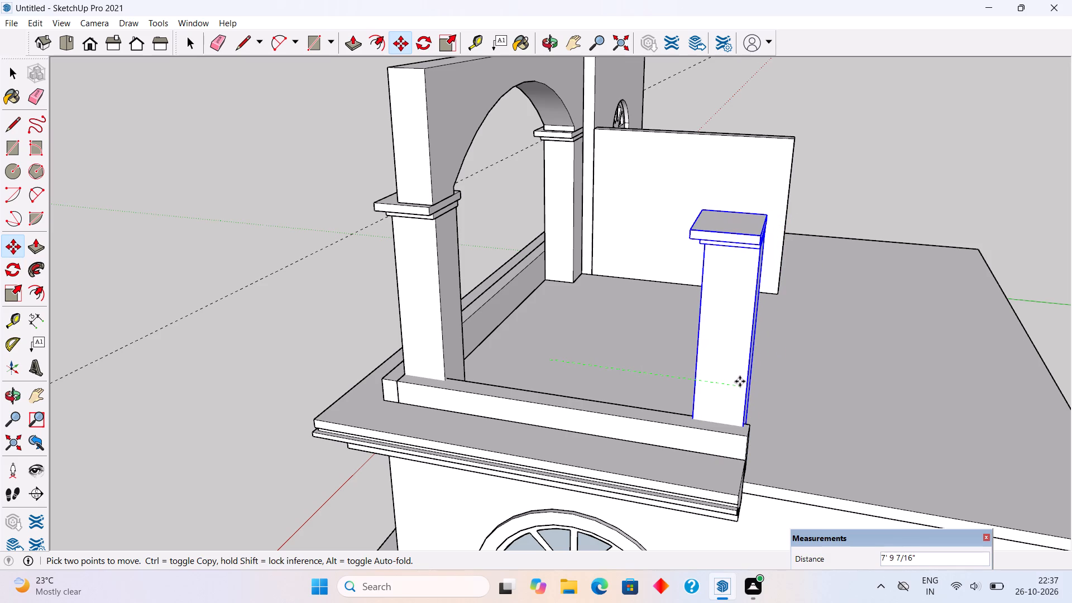
{"action": "left_click", "coordinate": [740, 381]}
{"action": "key", "text": "space"}
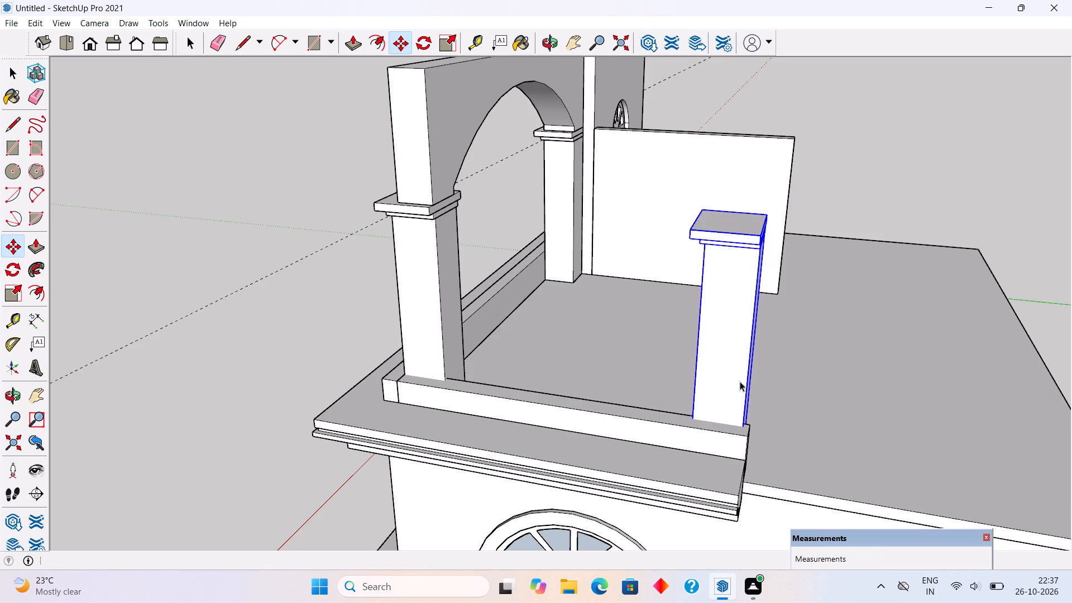
{"action": "scroll", "coordinate": [740, 381], "scroll_direction": "down", "scroll_amount": 5}
{"action": "left_click", "coordinate": [252, 312]}
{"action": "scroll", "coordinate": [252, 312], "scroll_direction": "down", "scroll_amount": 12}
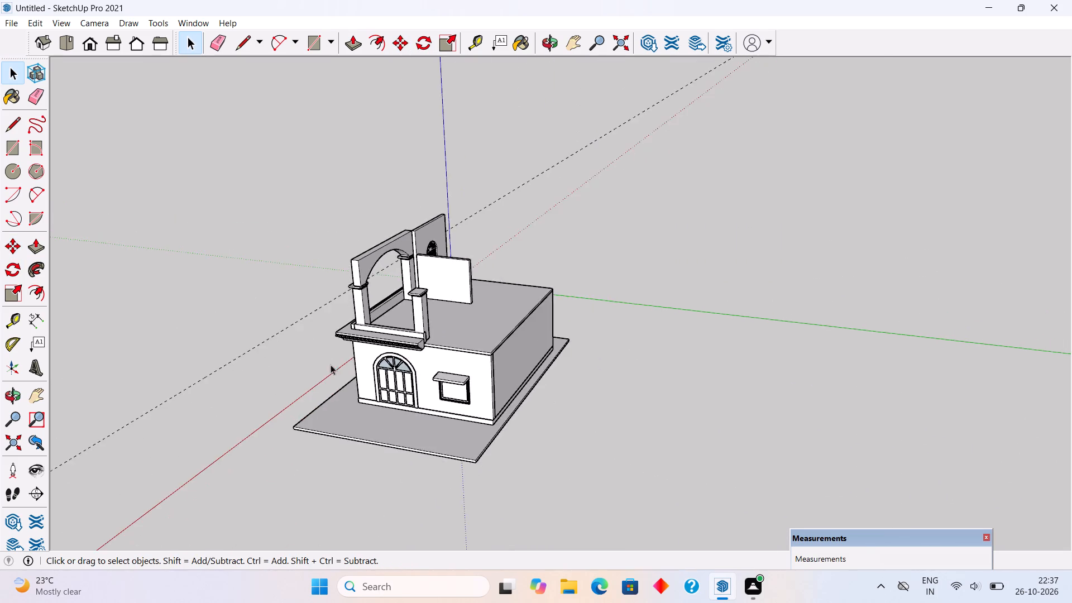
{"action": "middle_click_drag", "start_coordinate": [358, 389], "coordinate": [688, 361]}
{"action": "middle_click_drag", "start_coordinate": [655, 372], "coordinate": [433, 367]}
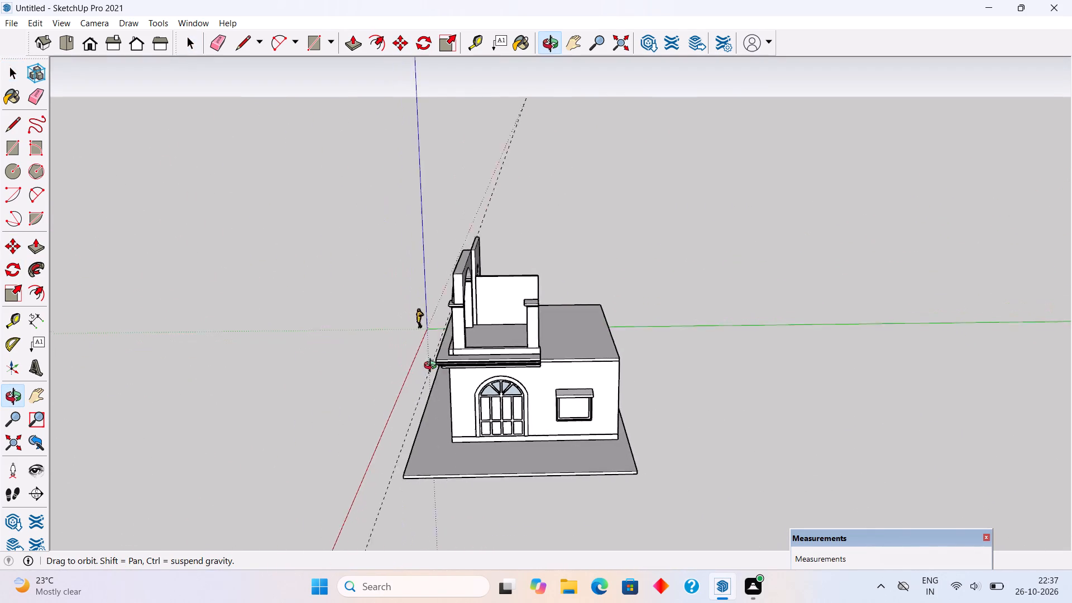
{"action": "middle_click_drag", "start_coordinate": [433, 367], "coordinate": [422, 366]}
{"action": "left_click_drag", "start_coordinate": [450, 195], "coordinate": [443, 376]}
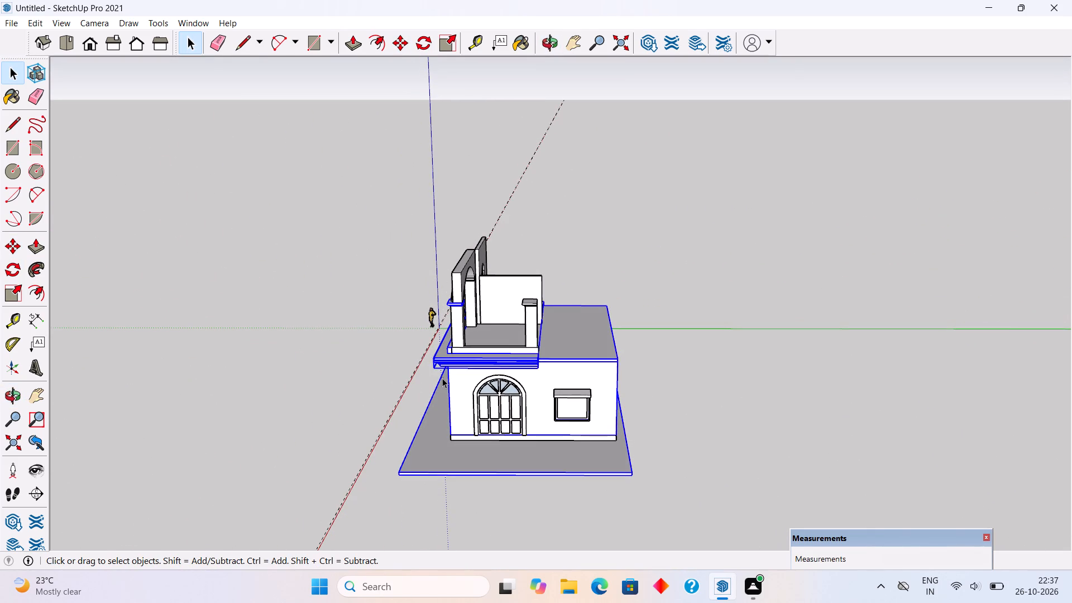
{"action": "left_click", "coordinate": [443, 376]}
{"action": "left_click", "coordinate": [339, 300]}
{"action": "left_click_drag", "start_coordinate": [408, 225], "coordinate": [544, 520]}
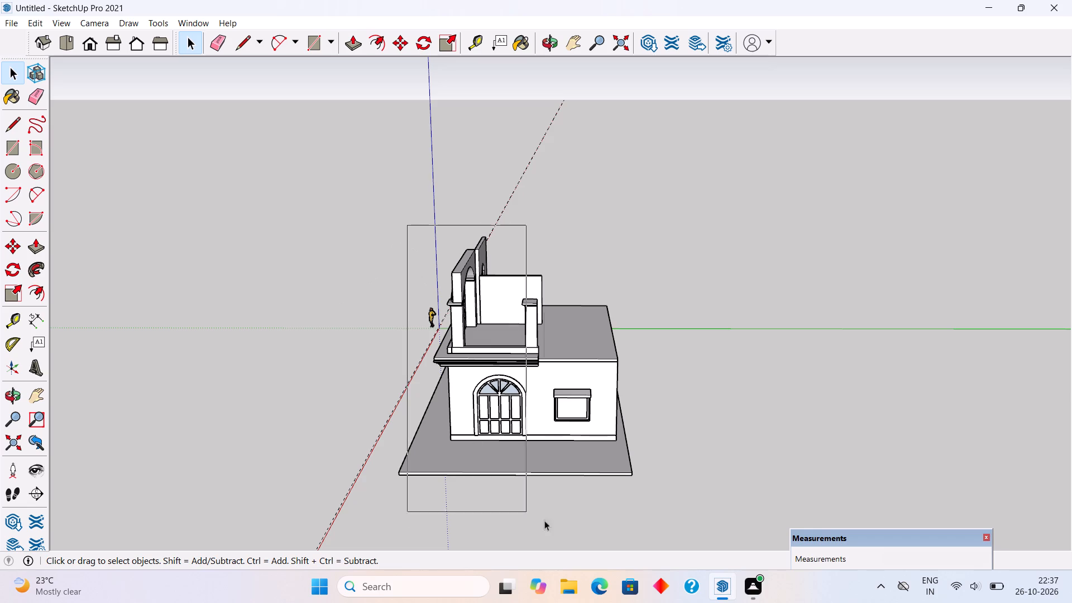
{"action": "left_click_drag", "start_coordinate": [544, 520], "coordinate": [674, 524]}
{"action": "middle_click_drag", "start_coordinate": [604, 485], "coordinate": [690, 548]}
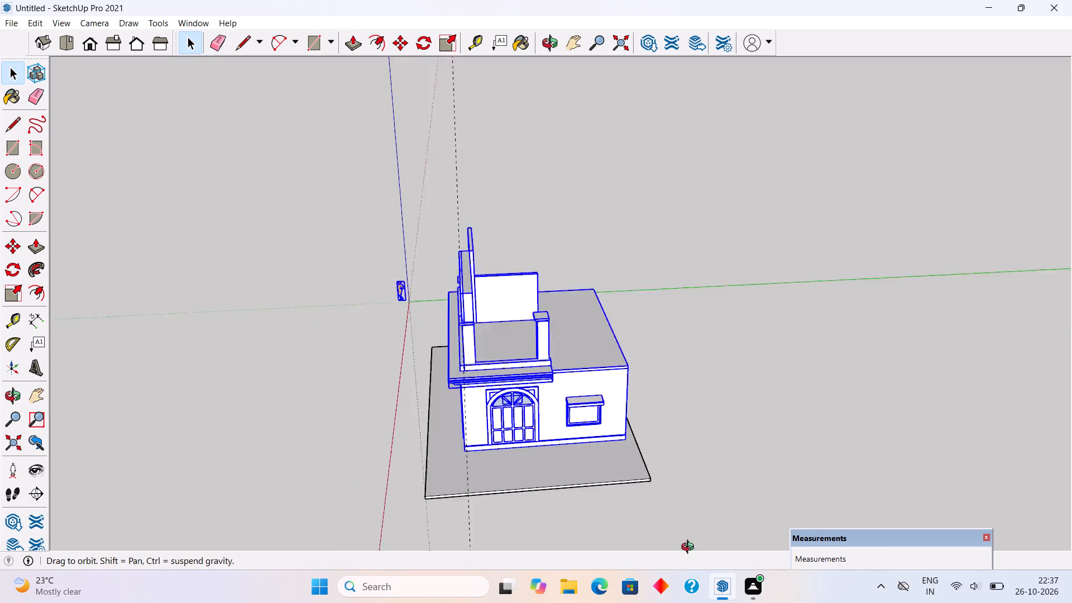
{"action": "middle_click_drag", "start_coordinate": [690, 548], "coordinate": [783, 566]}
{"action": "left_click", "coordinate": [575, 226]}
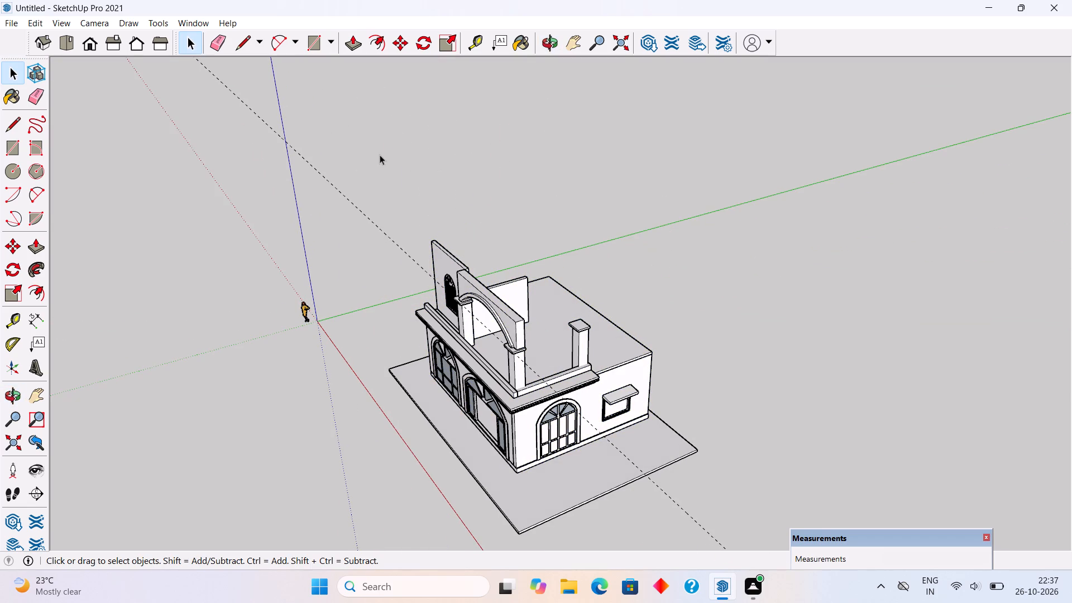
Scale the whole building, including its ground slab, by 1.15 along the green axis.
{"action": "left_click_drag", "start_coordinate": [372, 162], "coordinate": [724, 537]}
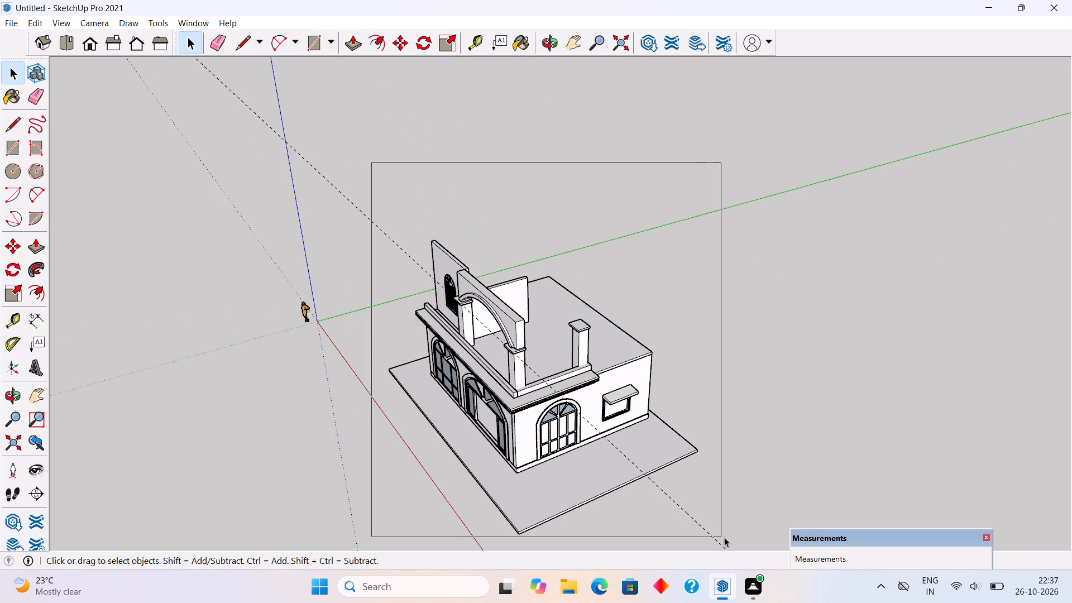
{"action": "left_click_drag", "start_coordinate": [724, 537], "coordinate": [749, 543]}
{"action": "middle_click_drag", "start_coordinate": [778, 481], "coordinate": [337, 438]}
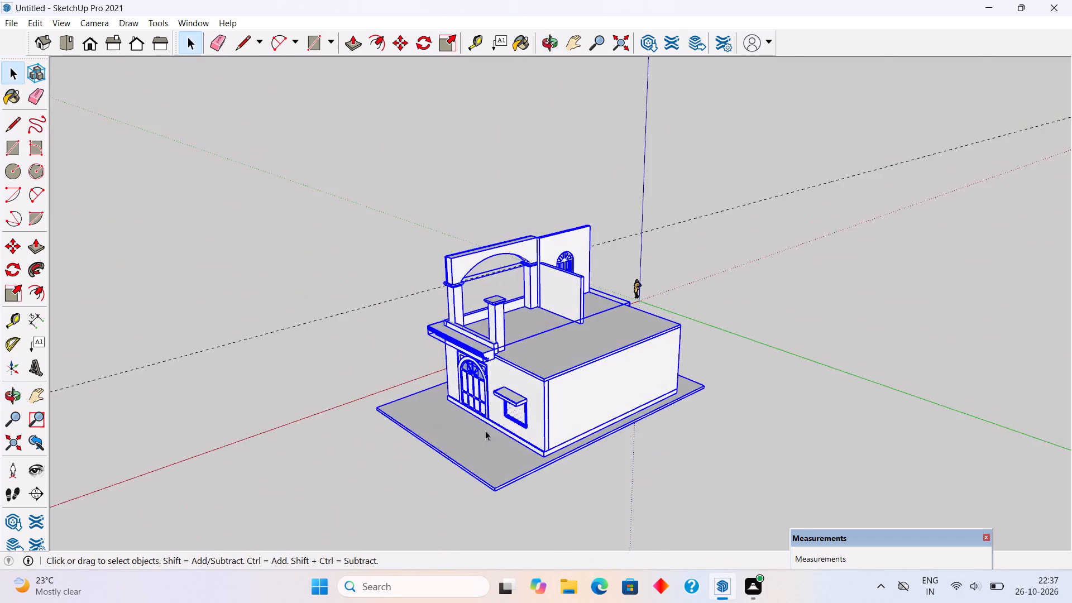
{"action": "middle_click_drag", "start_coordinate": [491, 432], "coordinate": [625, 462]}
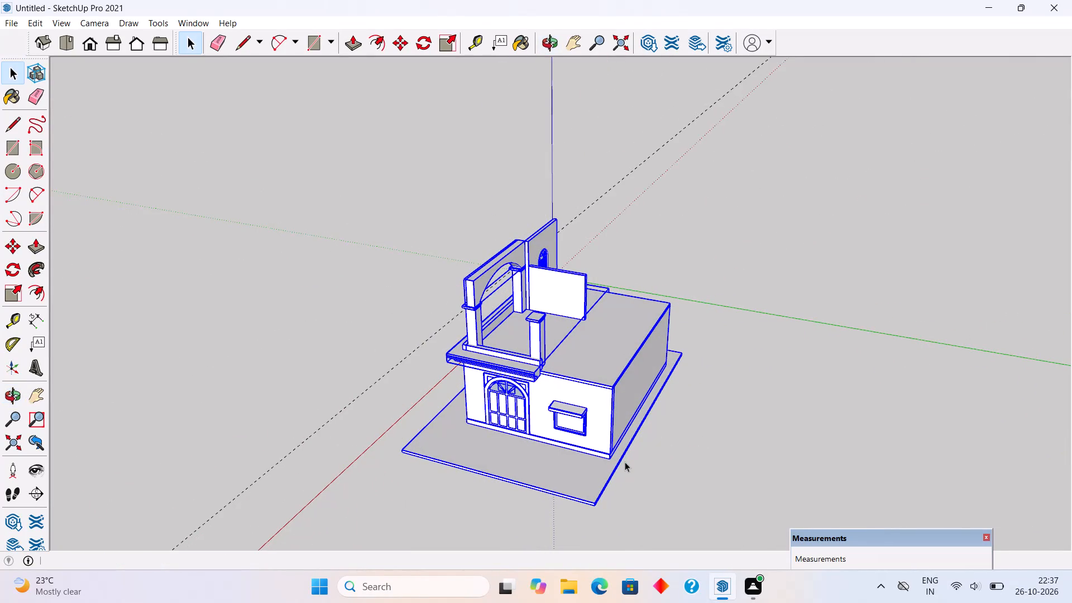
{"action": "key", "text": "s"}
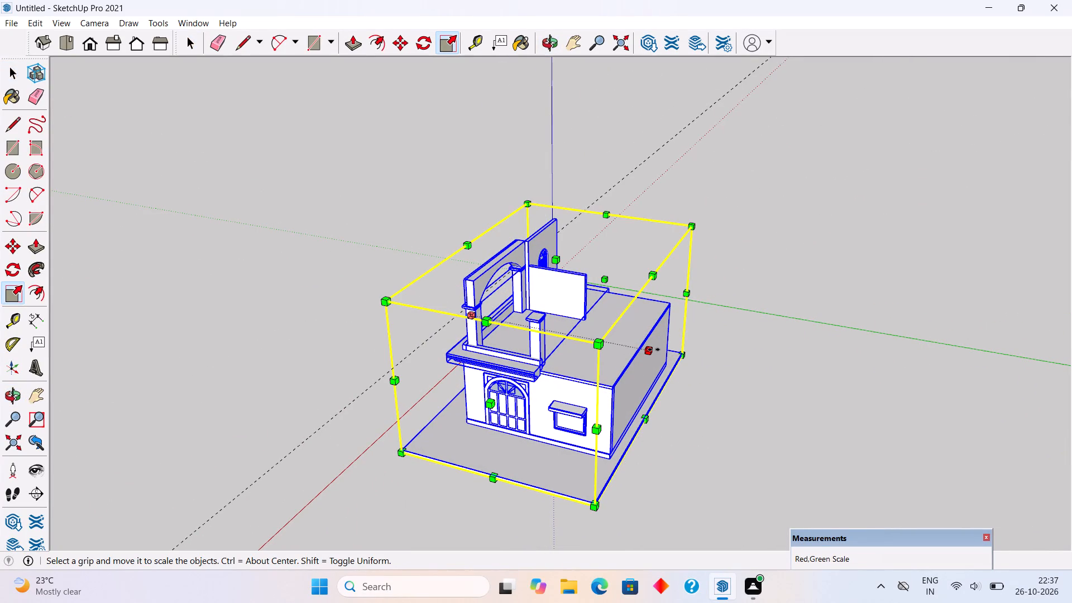
{"action": "left_click", "coordinate": [654, 350]}
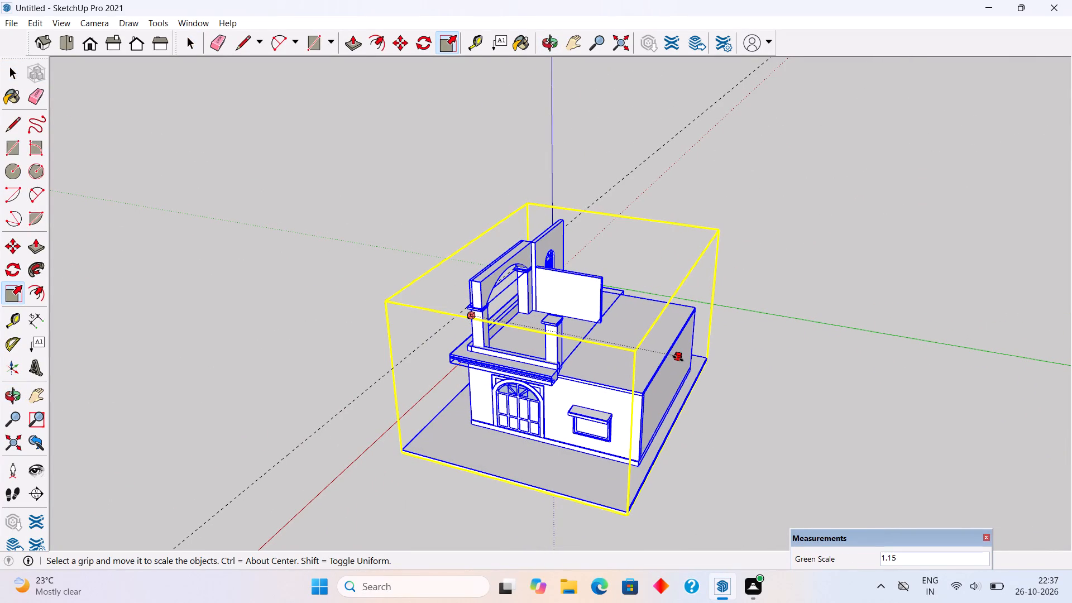
{"action": "left_click", "coordinate": [678, 358]}
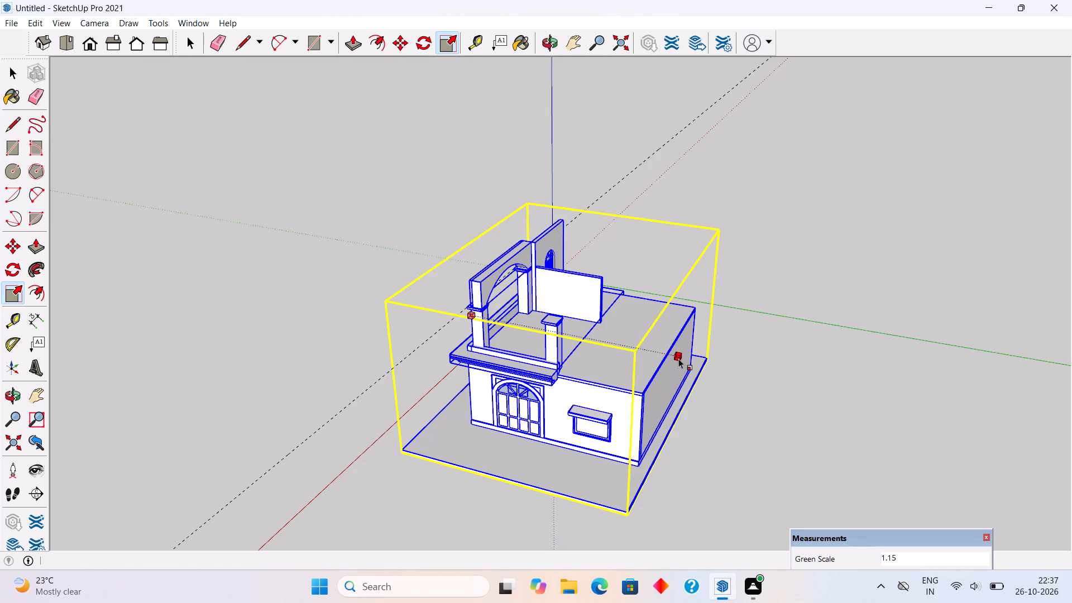
{"action": "key", "text": "space"}
{"action": "left_click", "coordinate": [707, 388]}
Copy the front arched beam about 15' 1" along the green axis, towards the side pillar.
{"action": "middle_click_drag", "start_coordinate": [470, 449], "coordinate": [728, 436]}
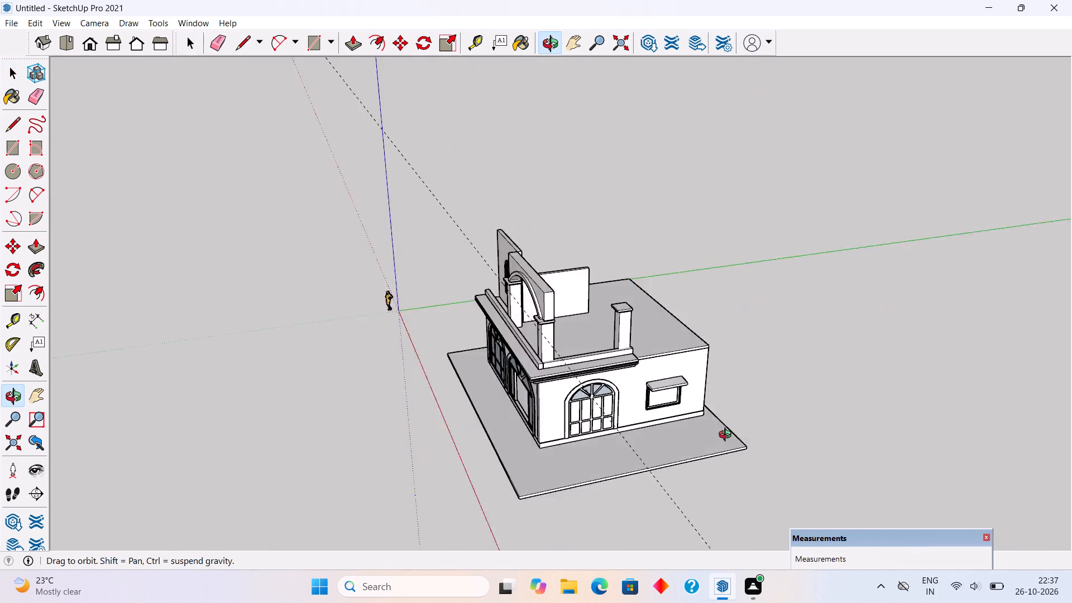
{"action": "middle_click_drag", "start_coordinate": [728, 436], "coordinate": [823, 417]}
{"action": "scroll", "coordinate": [786, 419], "scroll_direction": "up", "scroll_amount": 6}
{"action": "middle_click_drag", "start_coordinate": [376, 263], "coordinate": [619, 275]}
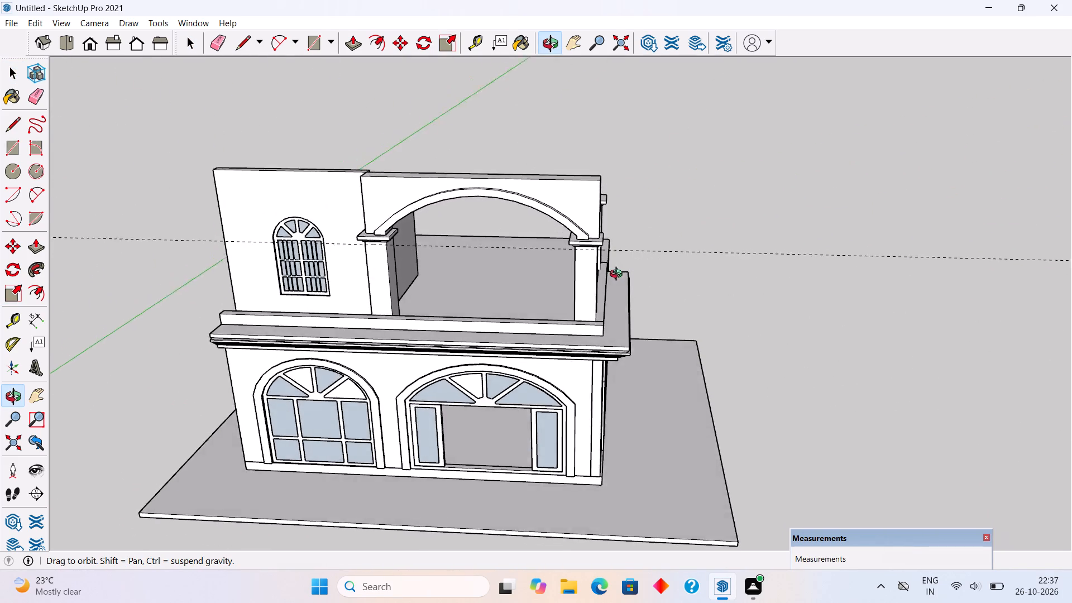
{"action": "middle_click_drag", "start_coordinate": [619, 275], "coordinate": [593, 260]}
{"action": "scroll", "coordinate": [591, 257], "scroll_direction": "up", "scroll_amount": 4}
{"action": "scroll", "coordinate": [447, 179], "scroll_direction": "up", "scroll_amount": 3}
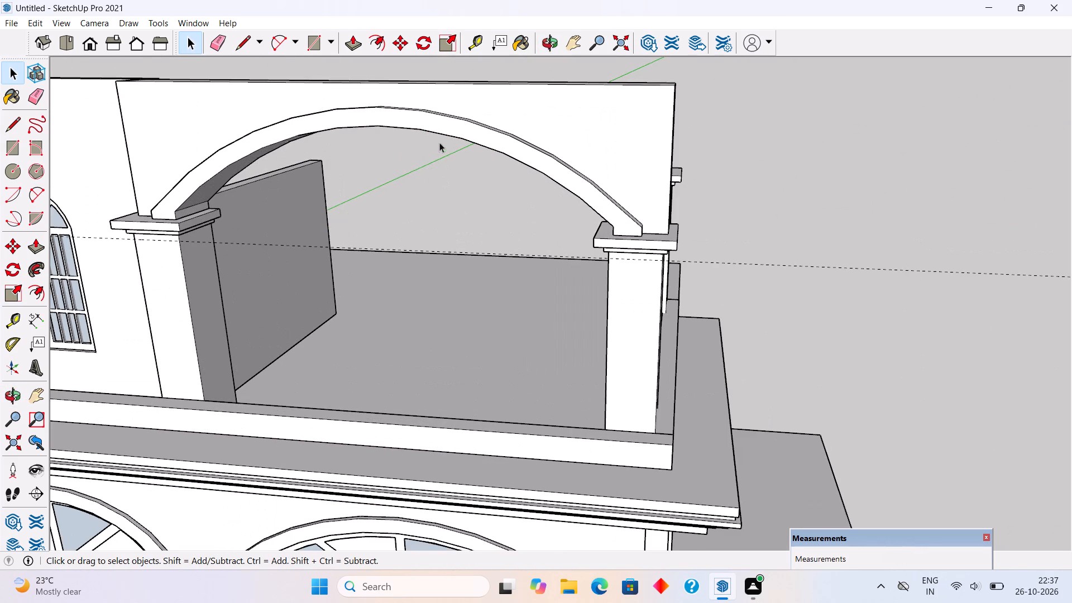
{"action": "left_click", "coordinate": [454, 117]}
{"action": "middle_click_drag", "start_coordinate": [651, 178], "coordinate": [386, 197]}
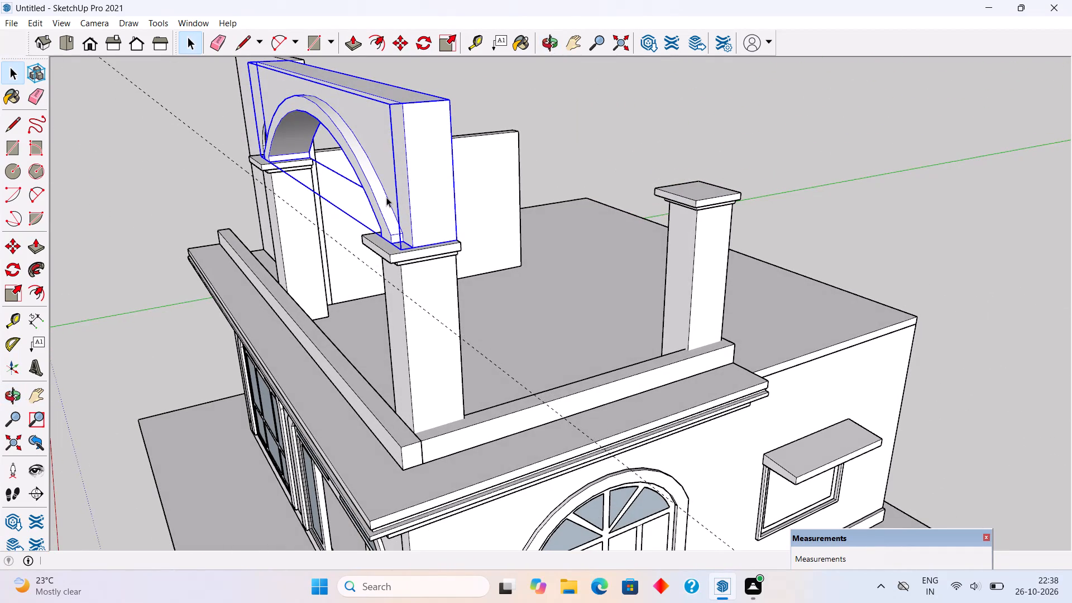
{"action": "key", "text": "m"}
{"action": "left_click", "coordinate": [387, 198]}
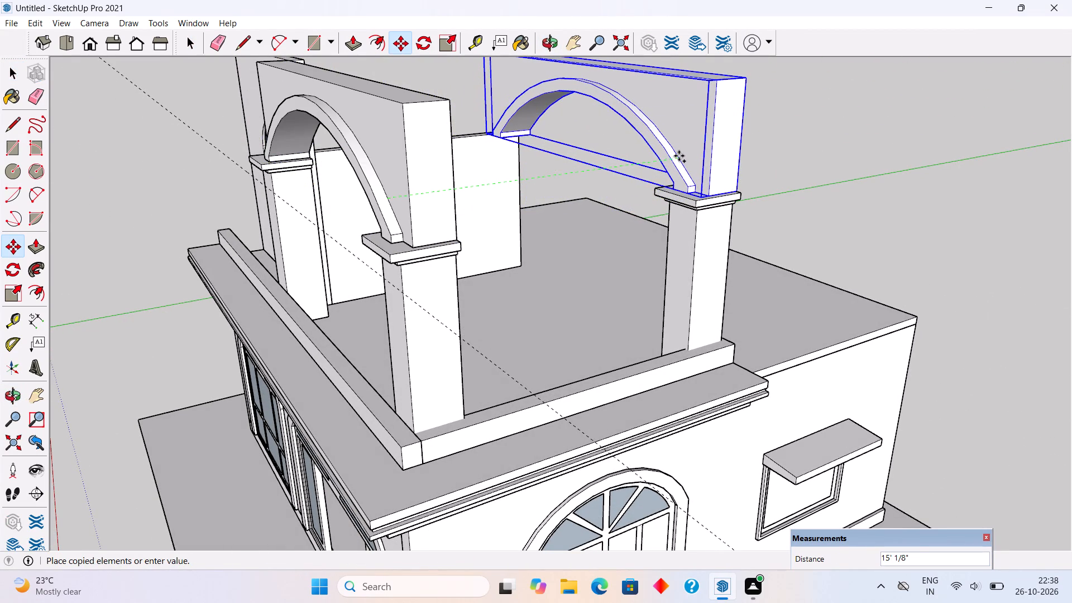
{"action": "left_click", "coordinate": [679, 155]}
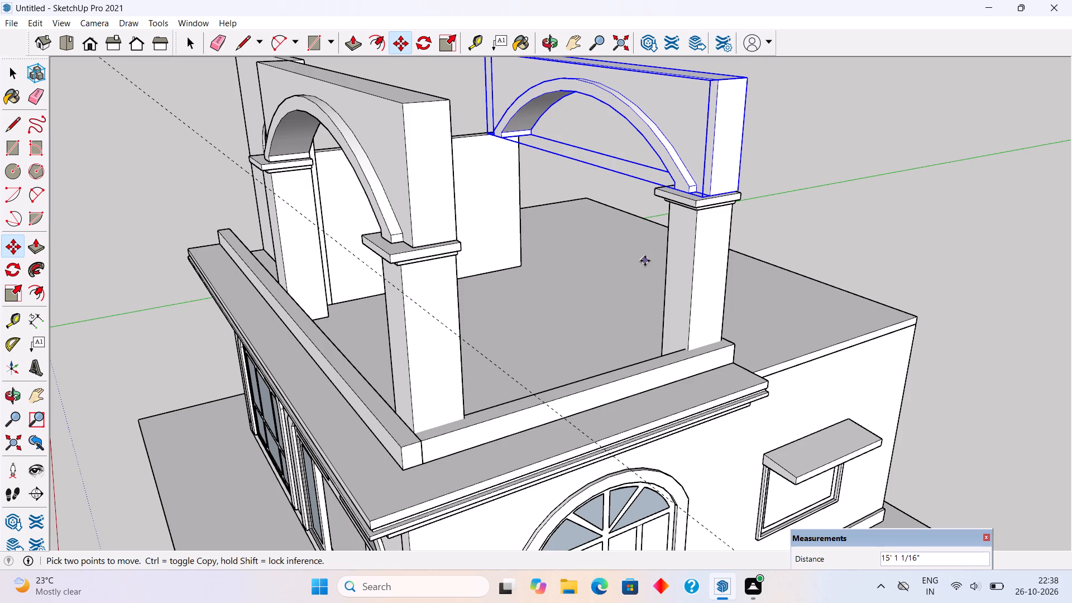
Rotate the copied arched beam 90 degrees in the horizontal plane so it runs along the building's side.
{"action": "key", "text": "q"}
{"action": "left_click", "coordinate": [588, 291]}
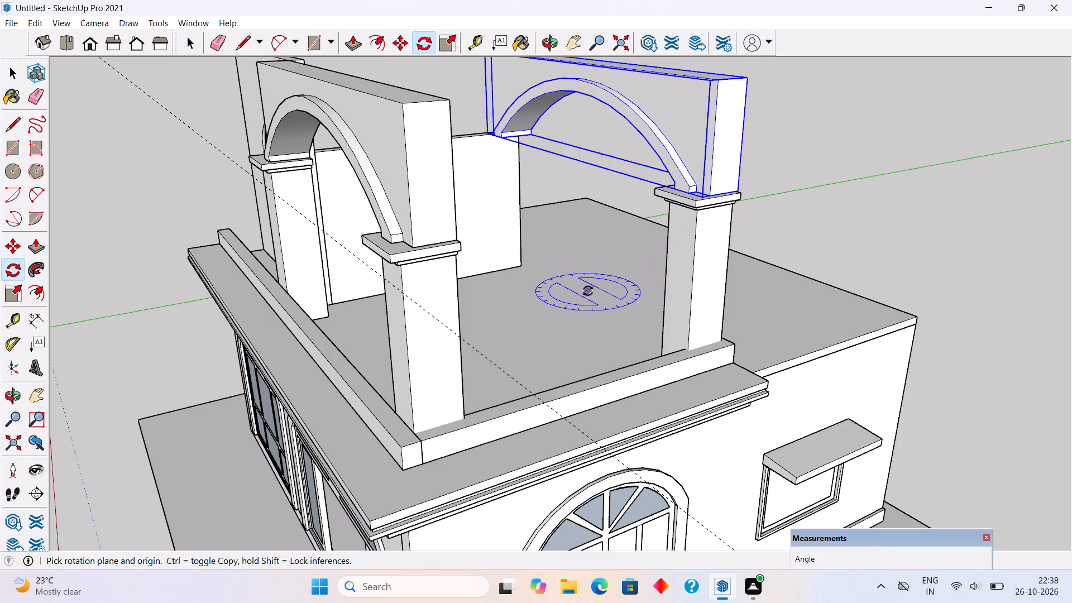
{"action": "left_click", "coordinate": [638, 315]}
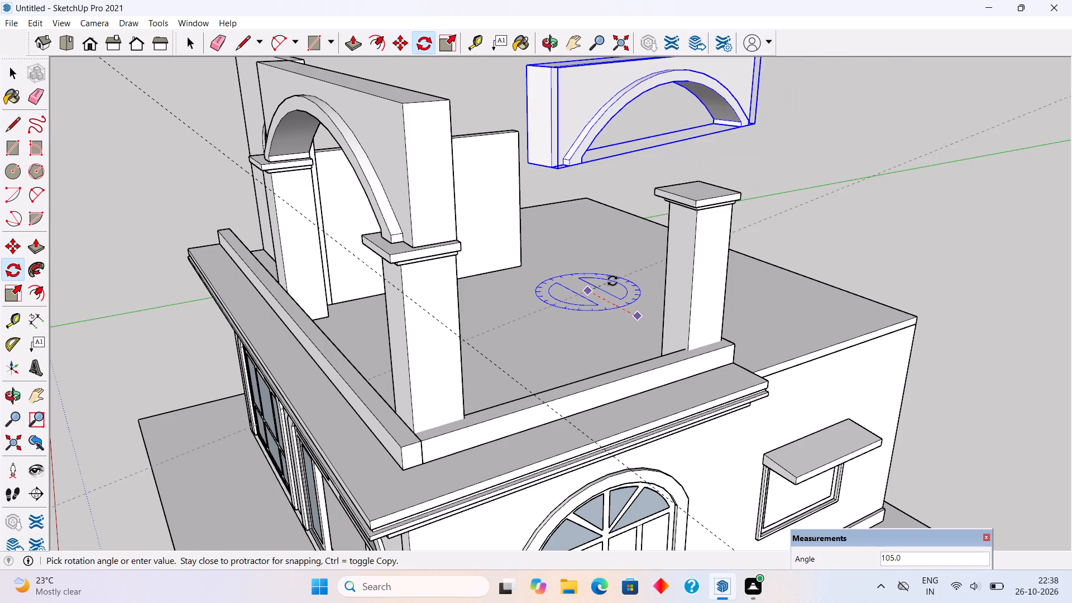
{"action": "scroll", "coordinate": [617, 285], "scroll_direction": "up", "scroll_amount": 5}
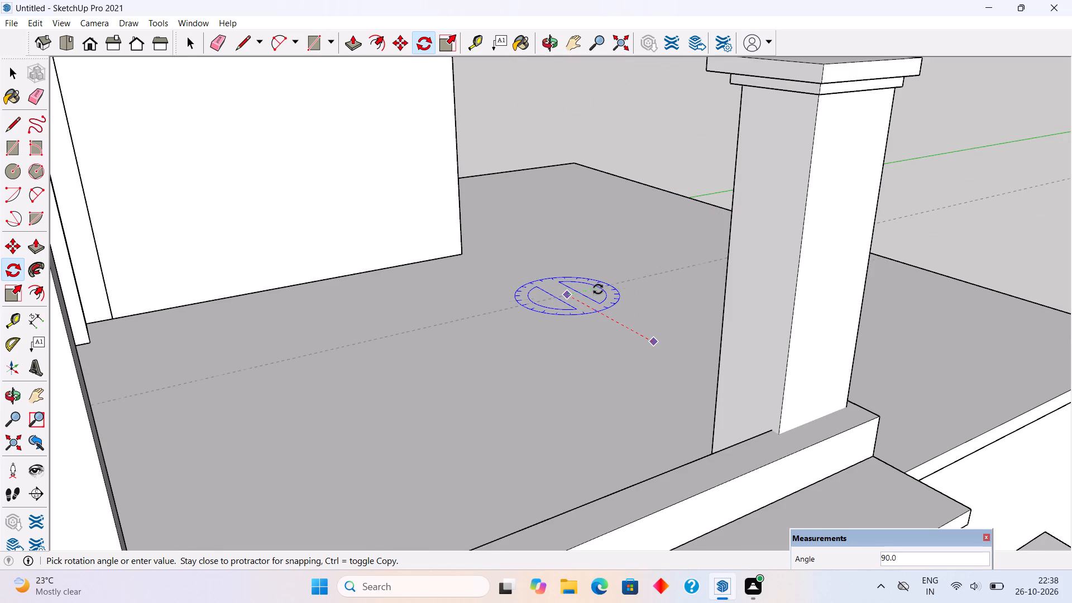
{"action": "left_click", "coordinate": [602, 285]}
{"action": "scroll", "coordinate": [578, 321], "scroll_direction": "down", "scroll_amount": 2}
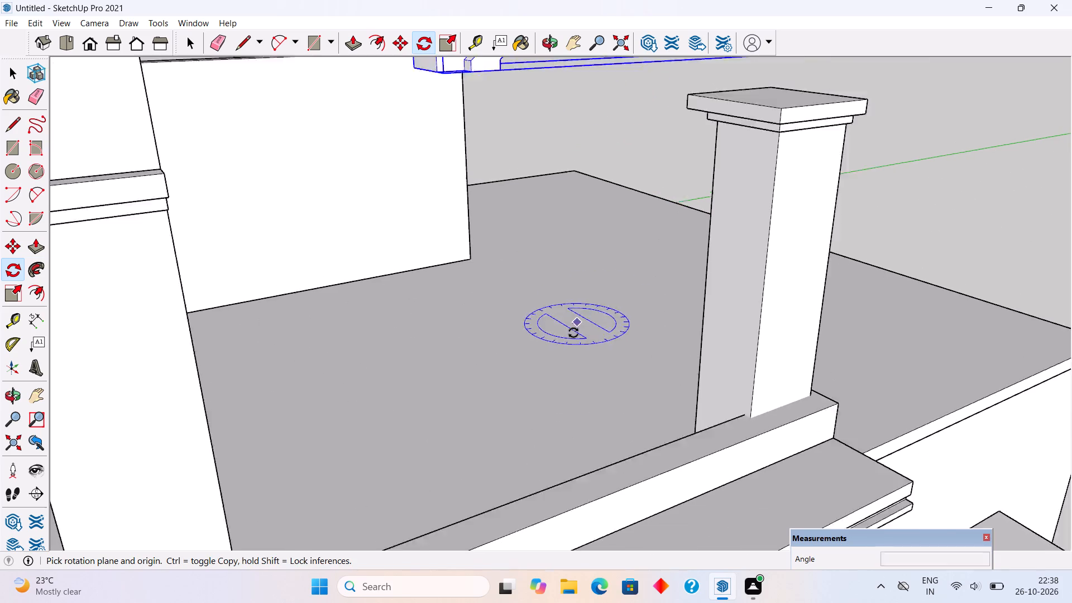
{"action": "scroll", "coordinate": [573, 333], "scroll_direction": "down", "scroll_amount": 9}
{"action": "key", "text": "space"}
Move the rotated arched beam about 14' 8" down onto the corner pillar cap, starting against the front beam.
{"action": "middle_click_drag", "start_coordinate": [546, 247], "coordinate": [451, 248]}
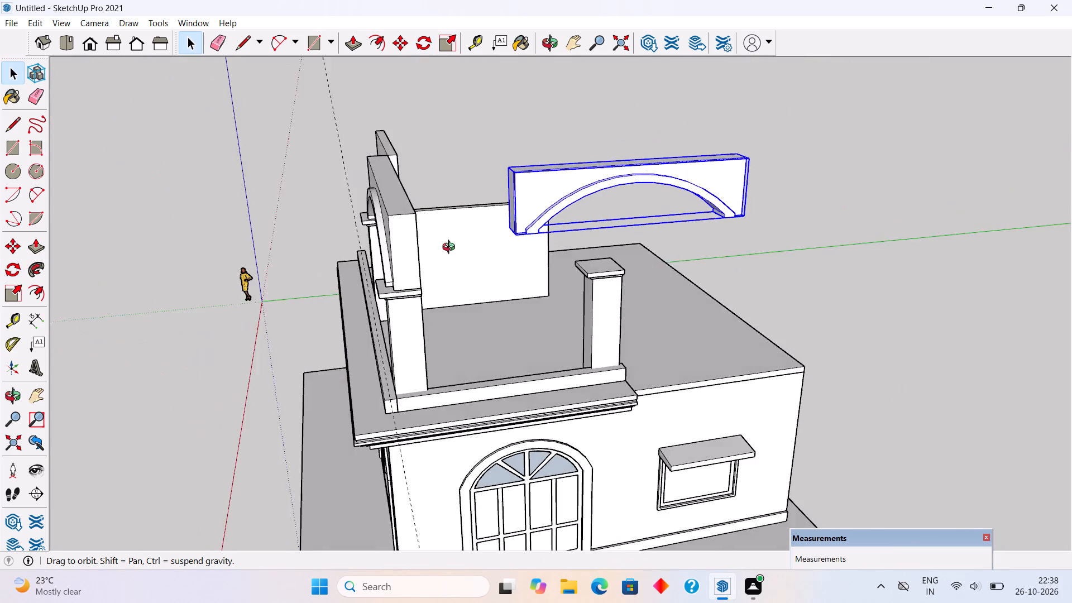
{"action": "middle_click_drag", "start_coordinate": [451, 248], "coordinate": [364, 285]}
{"action": "scroll", "coordinate": [364, 285], "scroll_direction": "up", "scroll_amount": 3}
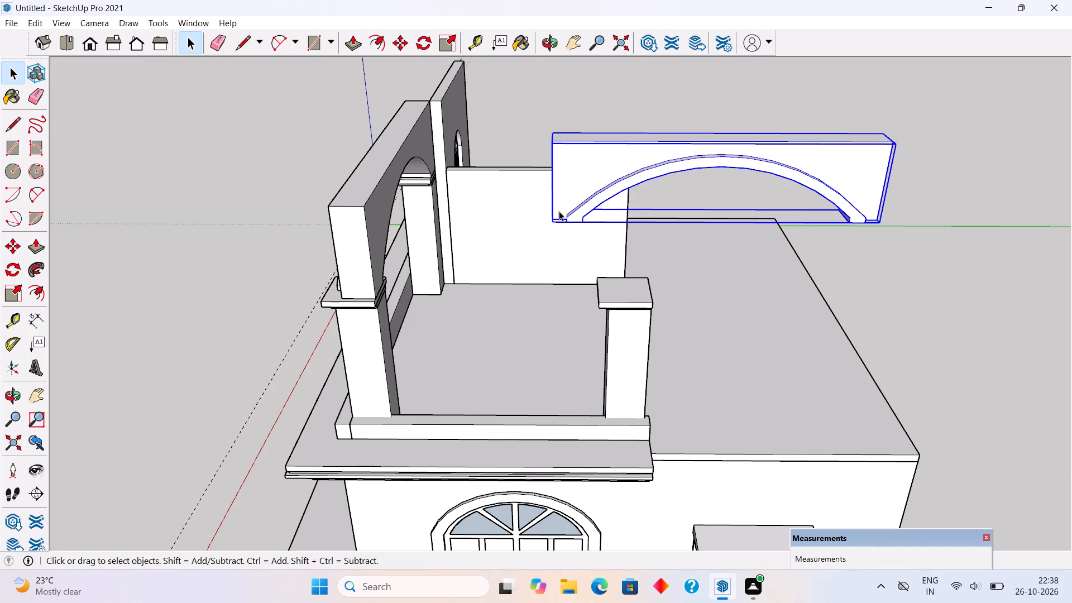
{"action": "key", "text": "m"}
{"action": "left_click", "coordinate": [554, 224]}
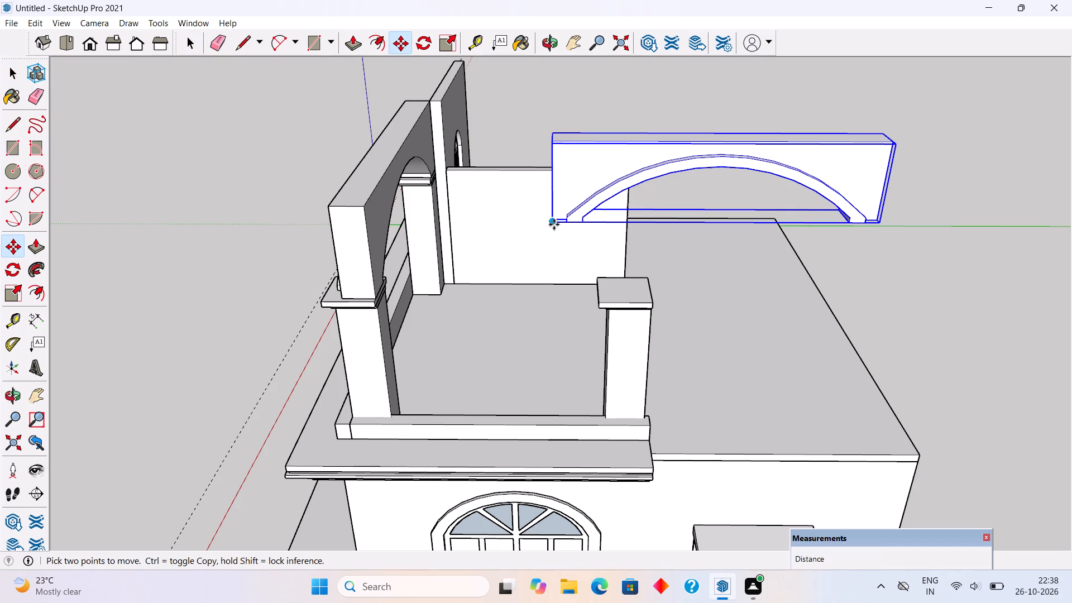
{"action": "left_click", "coordinate": [370, 299]}
{"action": "key", "text": "space"}
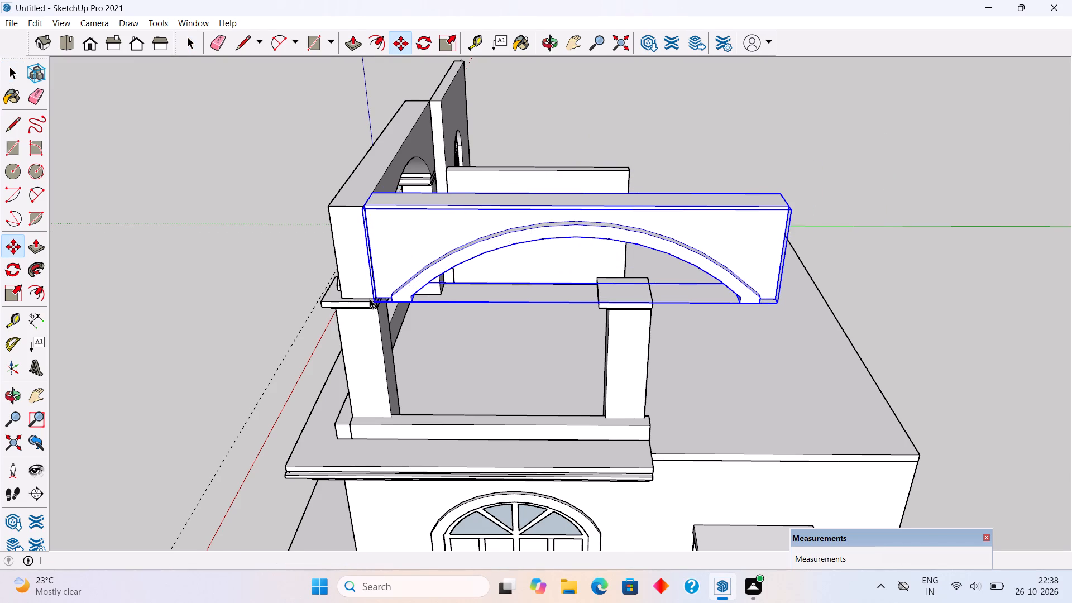
{"action": "scroll", "coordinate": [370, 299], "scroll_direction": "down", "scroll_amount": 5}
{"action": "left_click", "coordinate": [232, 246]}
Scale the side arched beam down along its length so its far end rests on the far side pillar.
{"action": "middle_click_drag", "start_coordinate": [699, 285], "coordinate": [867, 173]}
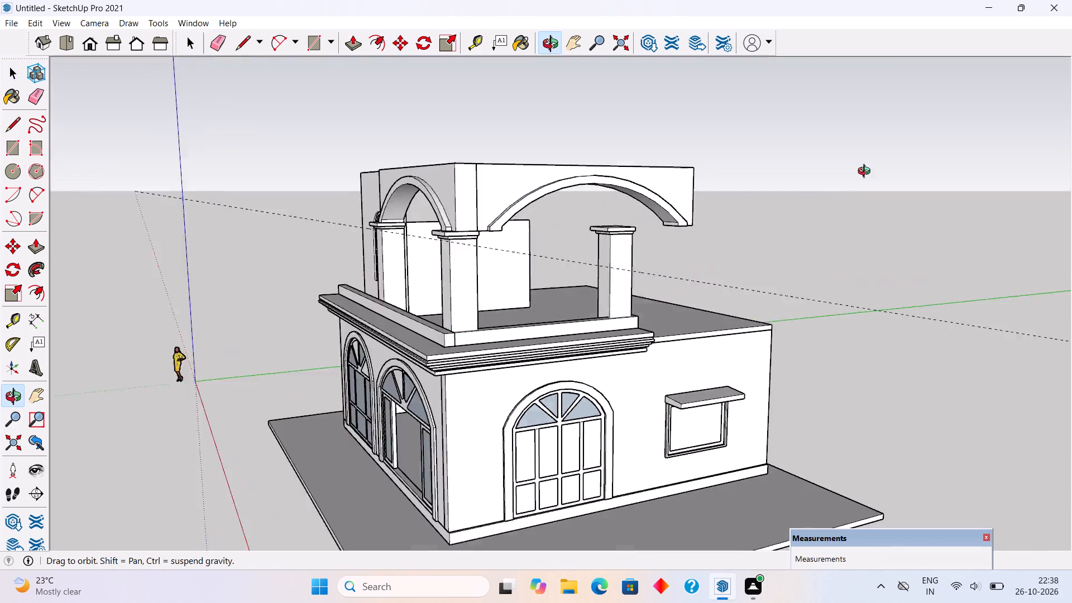
{"action": "middle_click_drag", "start_coordinate": [867, 173], "coordinate": [940, 169]}
{"action": "middle_click_drag", "start_coordinate": [574, 253], "coordinate": [476, 260]}
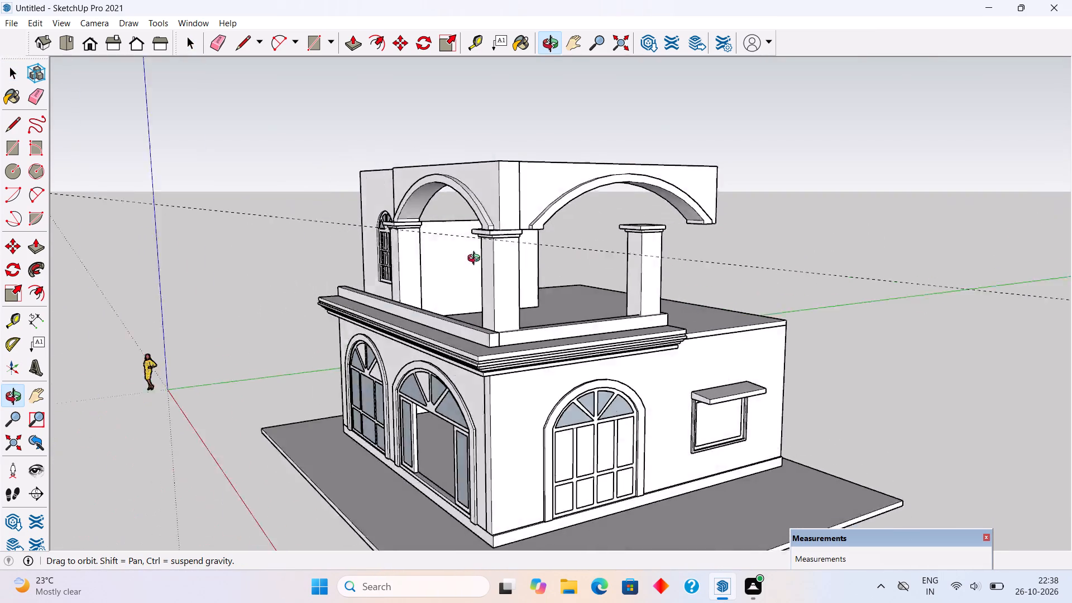
{"action": "middle_click_drag", "start_coordinate": [476, 260], "coordinate": [477, 320]}
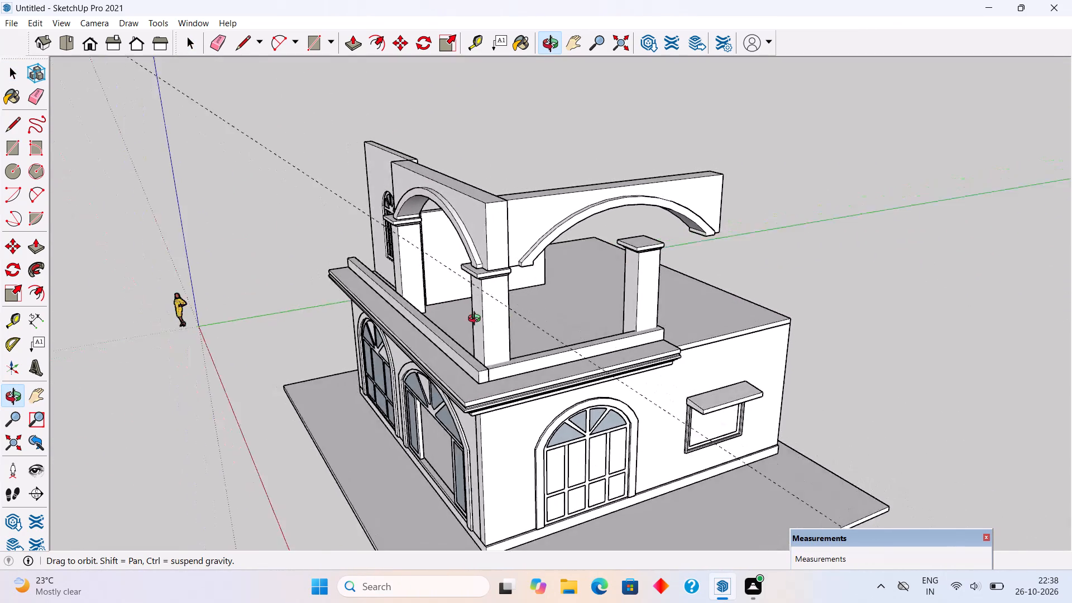
{"action": "middle_click_drag", "start_coordinate": [477, 320], "coordinate": [711, 293]}
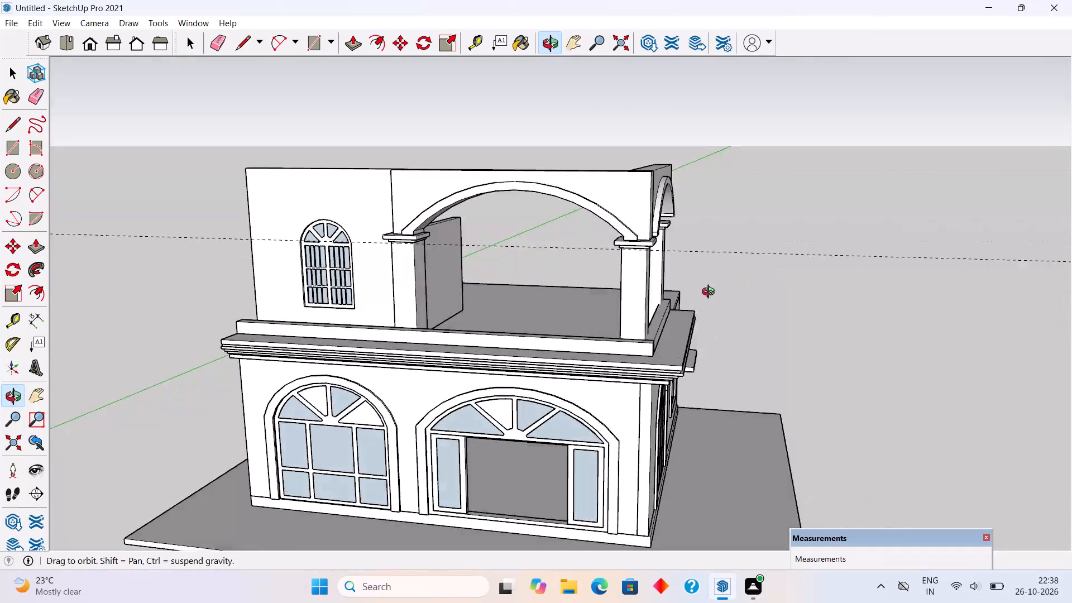
{"action": "middle_click_drag", "start_coordinate": [711, 293], "coordinate": [430, 332]}
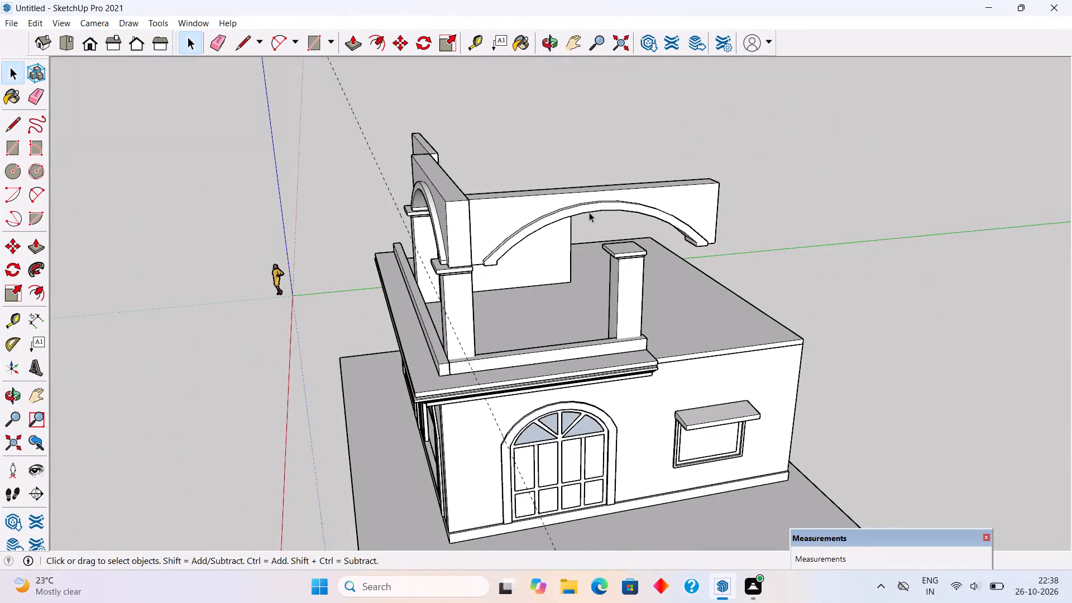
{"action": "left_click", "coordinate": [589, 212]}
{"action": "middle_click_drag", "start_coordinate": [720, 224], "coordinate": [453, 290]}
{"action": "key", "text": "s"}
{"action": "left_click", "coordinate": [587, 285]}
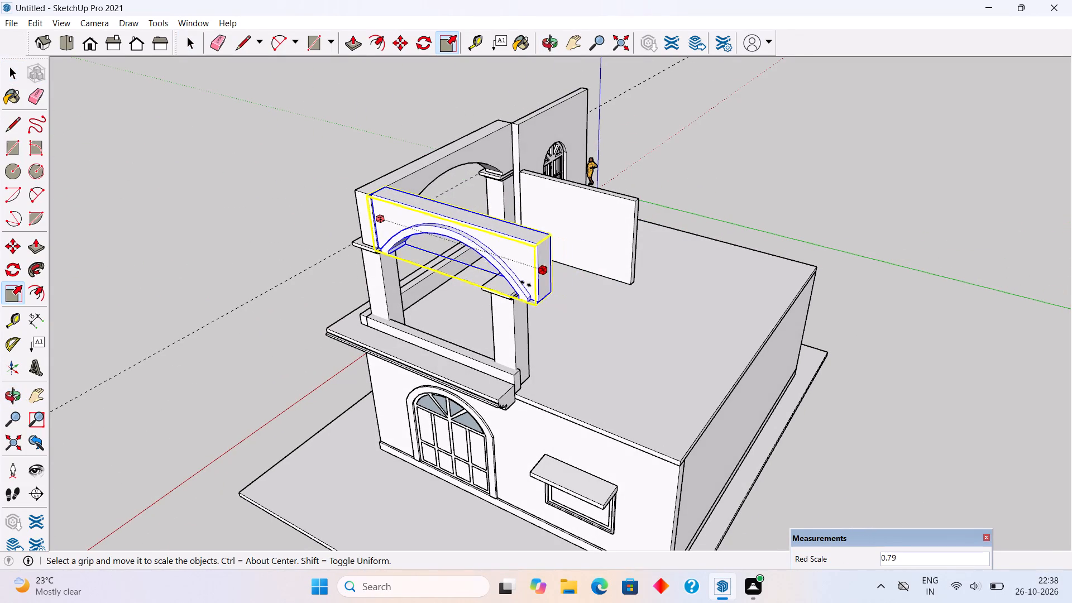
{"action": "left_click", "coordinate": [506, 281]}
{"action": "key", "text": "space"}
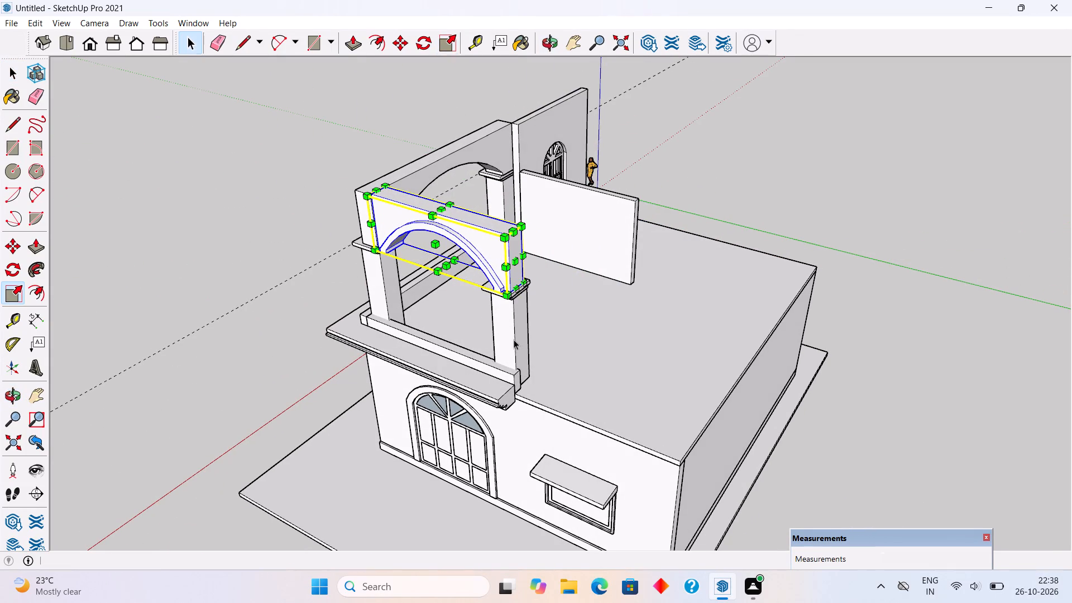
{"action": "left_click", "coordinate": [273, 250]}
Examine how the front and side arched beams sit on their pillar caps around the upper floor.
{"action": "middle_click_drag", "start_coordinate": [592, 306], "coordinate": [809, 250]}
{"action": "scroll", "coordinate": [680, 267], "scroll_direction": "up", "scroll_amount": 4}
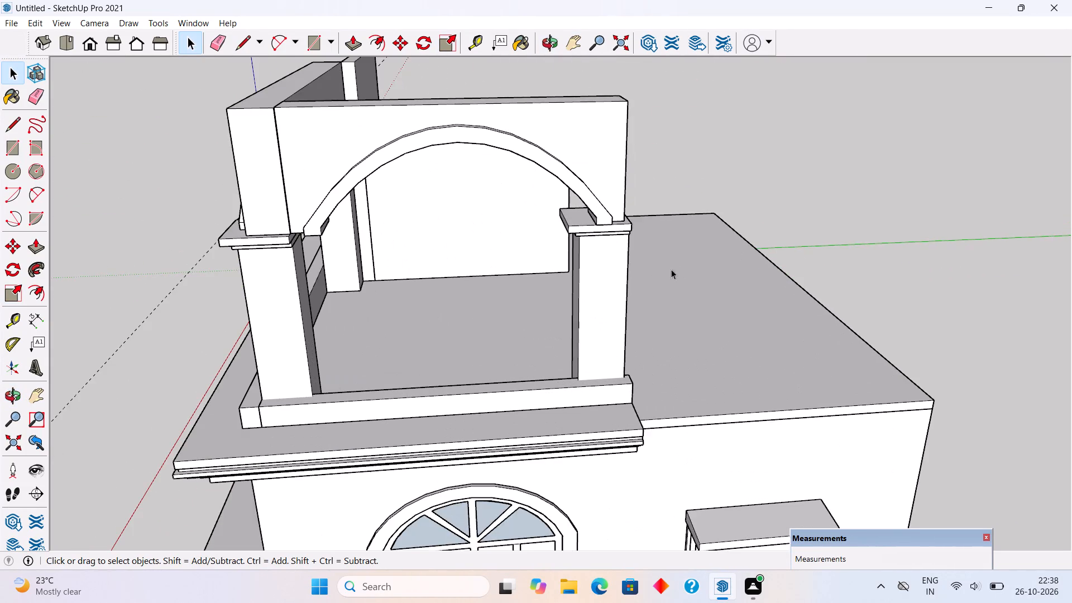
{"action": "middle_click_drag", "start_coordinate": [542, 280], "coordinate": [634, 295]}
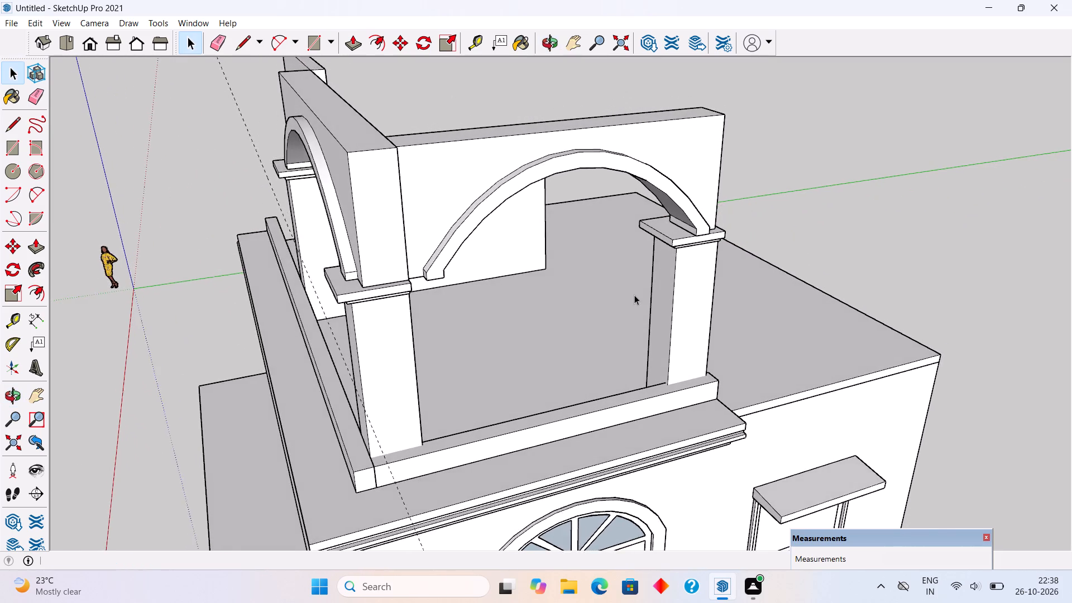
{"action": "scroll", "coordinate": [634, 295], "scroll_direction": "up", "scroll_amount": 1}
{"action": "scroll", "coordinate": [535, 286], "scroll_direction": "down", "scroll_amount": 3}
{"action": "middle_click_drag", "start_coordinate": [461, 318], "coordinate": [693, 305]}
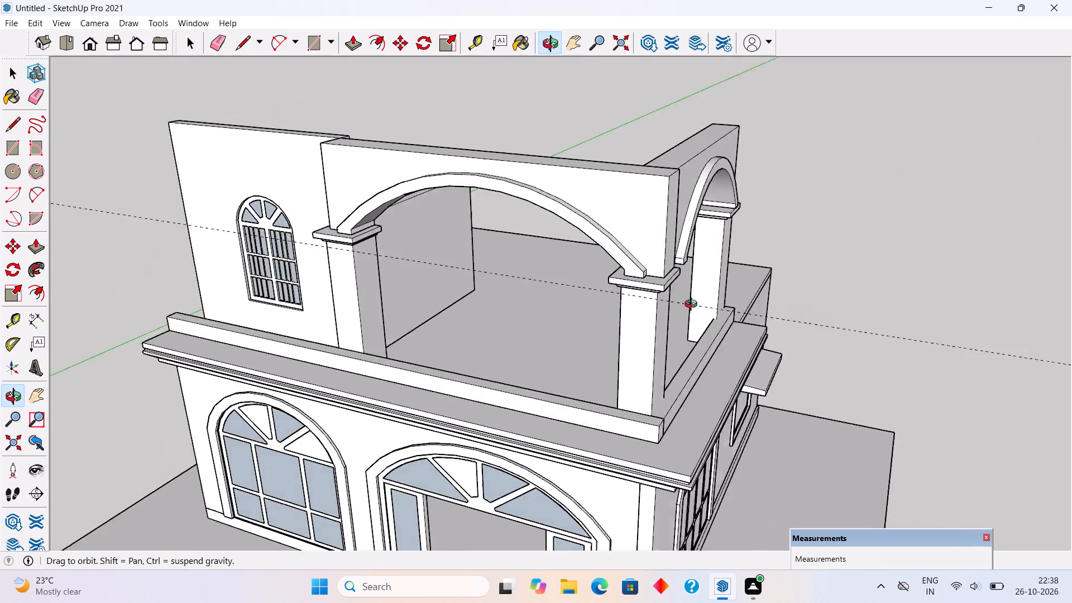
{"action": "middle_click_drag", "start_coordinate": [693, 305], "coordinate": [542, 323]}
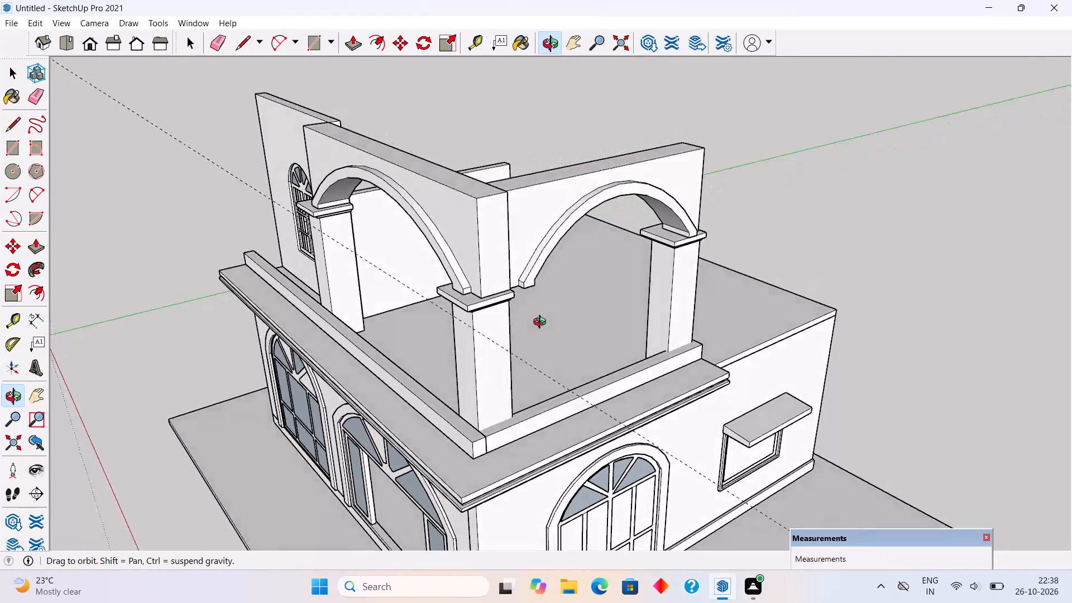
{"action": "middle_click_drag", "start_coordinate": [542, 323], "coordinate": [769, 316]}
{"action": "middle_click_drag", "start_coordinate": [594, 305], "coordinate": [872, 289]}
{"action": "middle_click_drag", "start_coordinate": [594, 289], "coordinate": [692, 300]}
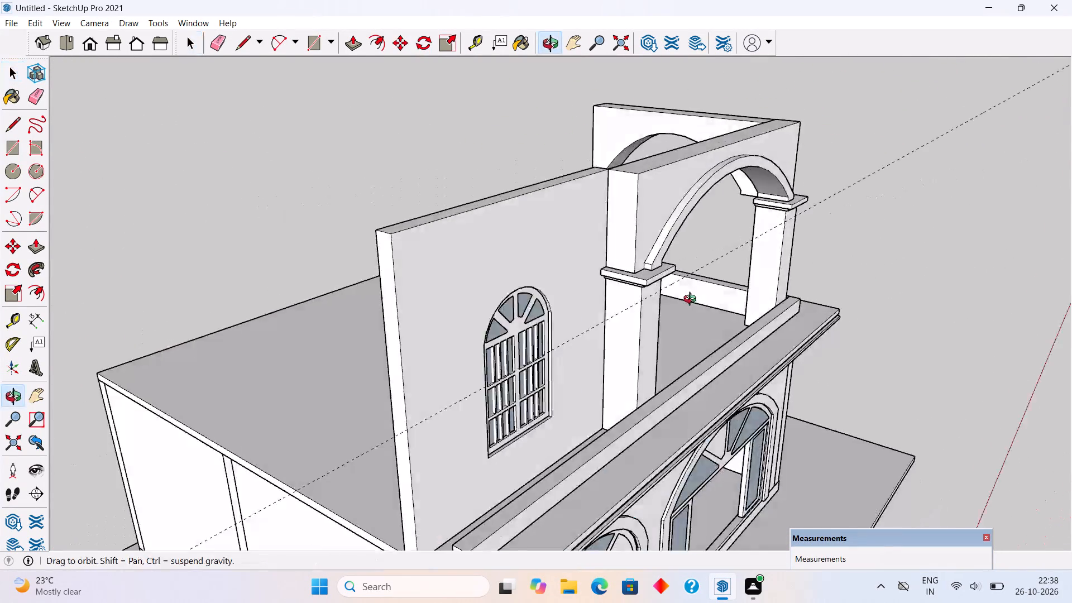
{"action": "middle_click_drag", "start_coordinate": [692, 300], "coordinate": [815, 303]}
Move the front arched beam outward across its supporting pillar caps, towards the caps' front edge.
{"action": "scroll", "coordinate": [773, 261], "scroll_direction": "up", "scroll_amount": 4}
{"action": "middle_click_drag", "start_coordinate": [726, 231], "coordinate": [606, 247]}
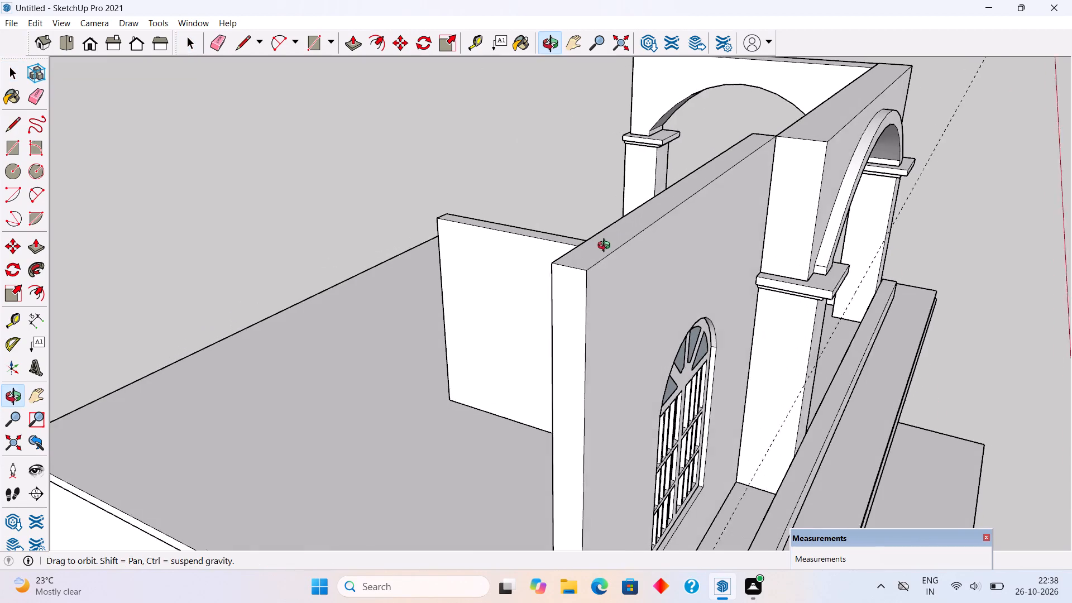
{"action": "middle_click_drag", "start_coordinate": [606, 247], "coordinate": [605, 247]}
{"action": "scroll", "coordinate": [710, 249], "scroll_direction": "up", "scroll_amount": 3}
{"action": "left_click", "coordinate": [810, 252]}
{"action": "scroll", "coordinate": [834, 303], "scroll_direction": "up", "scroll_amount": 2}
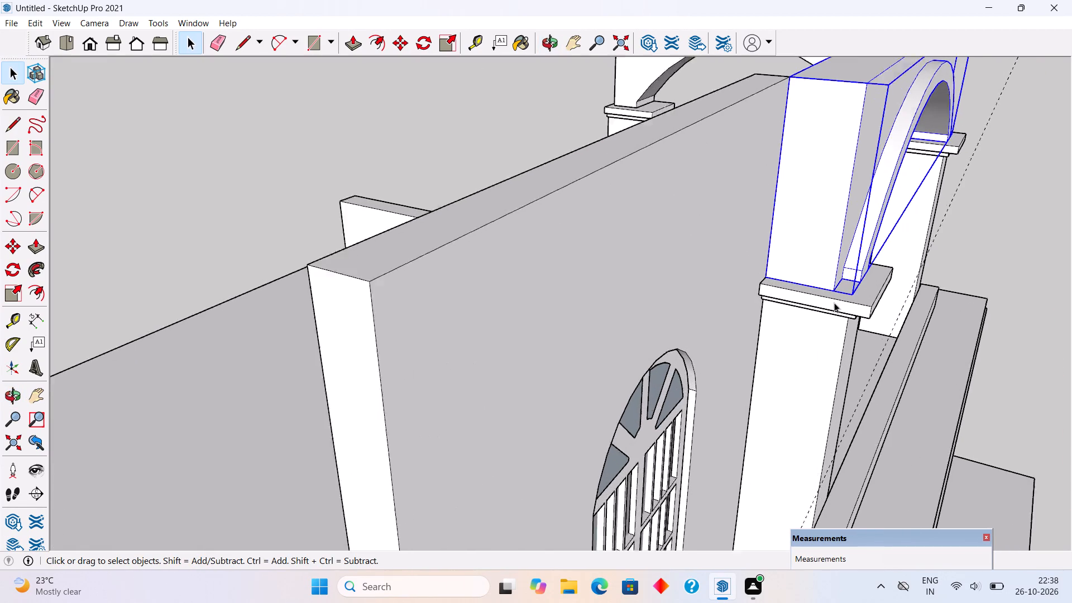
{"action": "scroll", "coordinate": [834, 303], "scroll_direction": "up", "scroll_amount": 2}
{"action": "scroll", "coordinate": [738, 286], "scroll_direction": "up", "scroll_amount": 6}
{"action": "scroll", "coordinate": [789, 269], "scroll_direction": "down", "scroll_amount": 4}
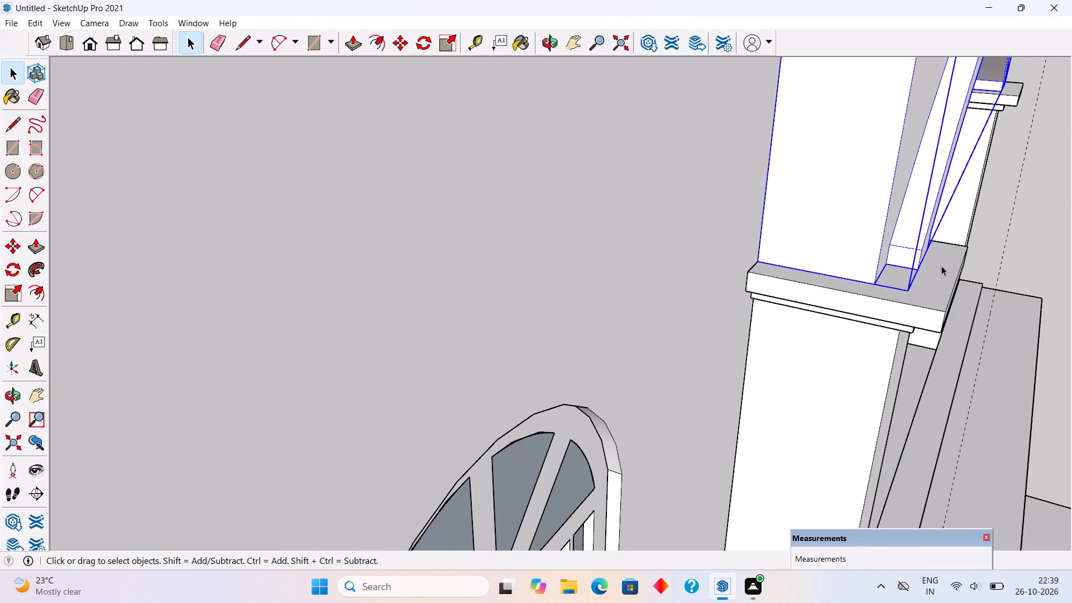
{"action": "key", "text": "m"}
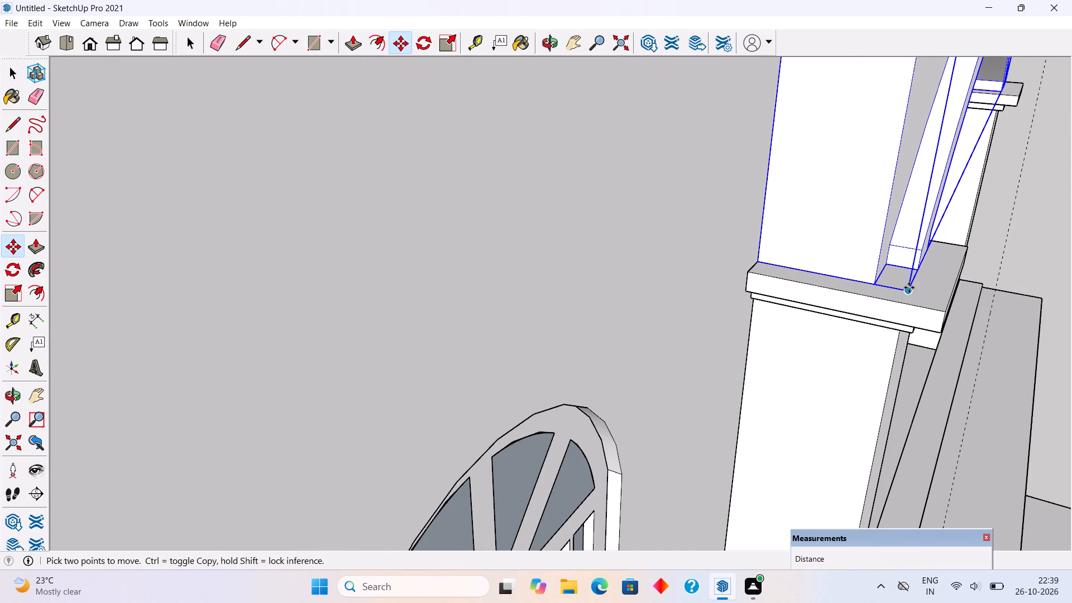
{"action": "left_click", "coordinate": [909, 288]}
{"action": "left_click", "coordinate": [954, 291]}
{"action": "key", "text": "space"}
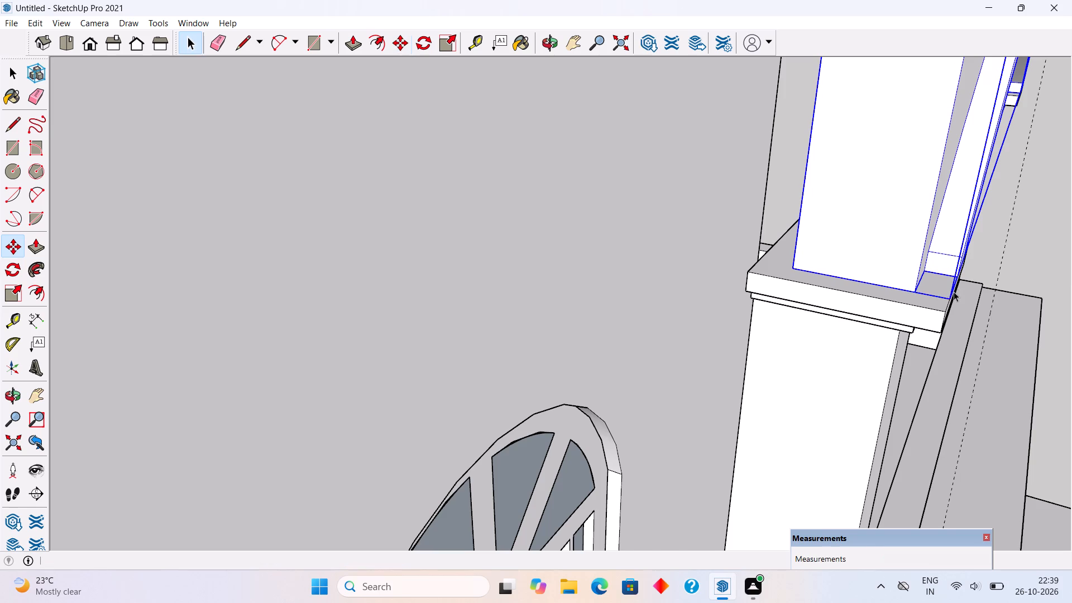
Move the side arched beam across the corner pillar cap along the green axis until its end meets the front beam.
{"action": "scroll", "coordinate": [813, 312], "scroll_direction": "down", "scroll_amount": 5}
{"action": "scroll", "coordinate": [696, 283], "scroll_direction": "down", "scroll_amount": 3}
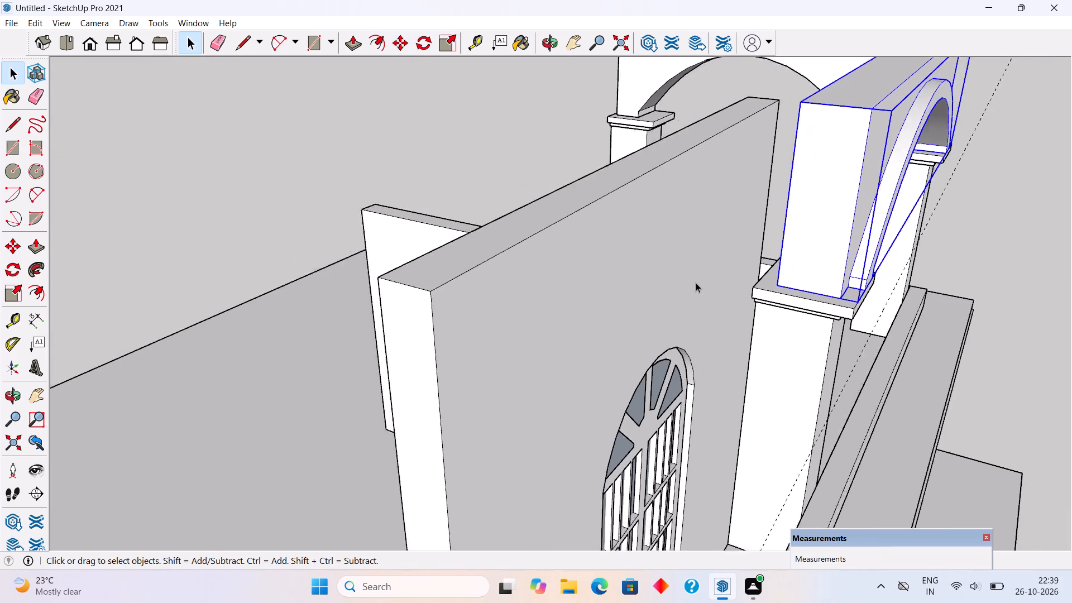
{"action": "scroll", "coordinate": [696, 283], "scroll_direction": "down", "scroll_amount": 7}
{"action": "middle_click_drag", "start_coordinate": [657, 308], "coordinate": [985, 313]}
{"action": "middle_click_drag", "start_coordinate": [738, 307], "coordinate": [929, 322]}
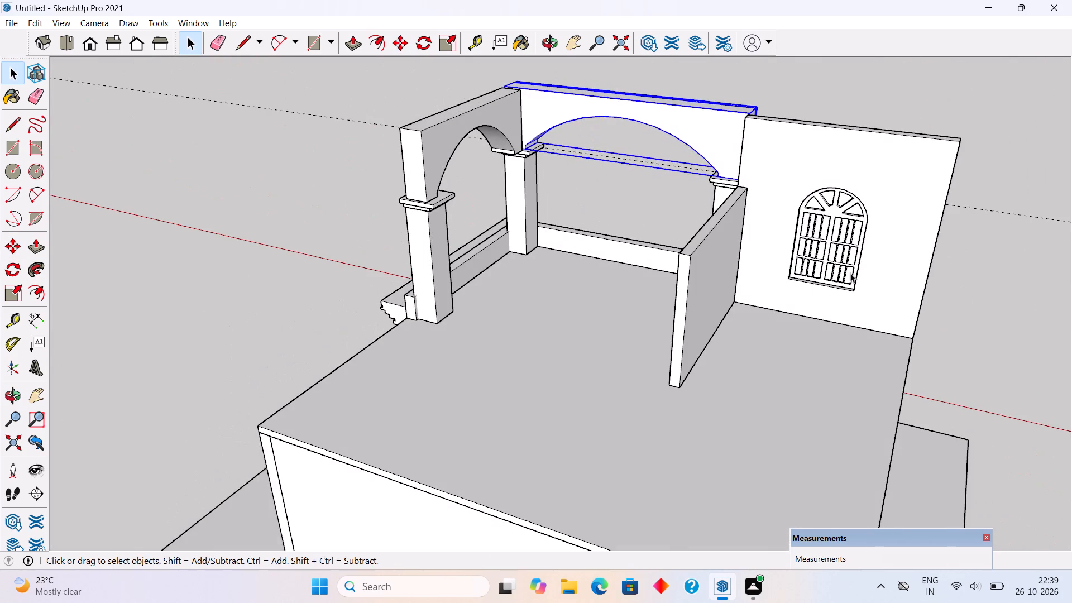
{"action": "middle_click_drag", "start_coordinate": [510, 267], "coordinate": [970, 310]}
{"action": "middle_click_drag", "start_coordinate": [643, 308], "coordinate": [930, 318]}
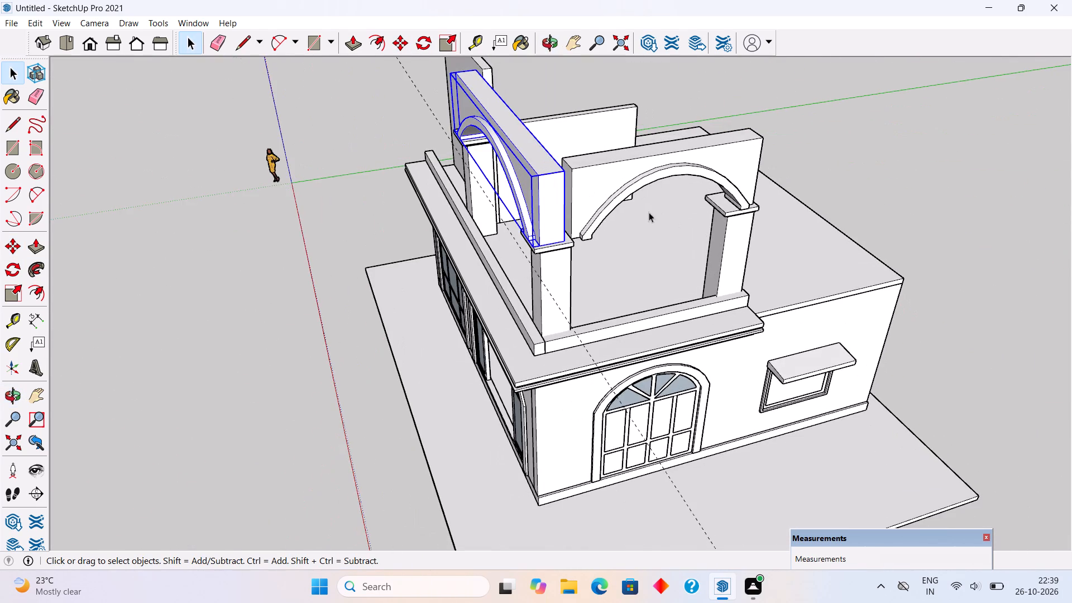
{"action": "scroll", "coordinate": [578, 199], "scroll_direction": "up", "scroll_amount": 3}
{"action": "left_click", "coordinate": [620, 208]}
{"action": "scroll", "coordinate": [602, 236], "scroll_direction": "up", "scroll_amount": 7}
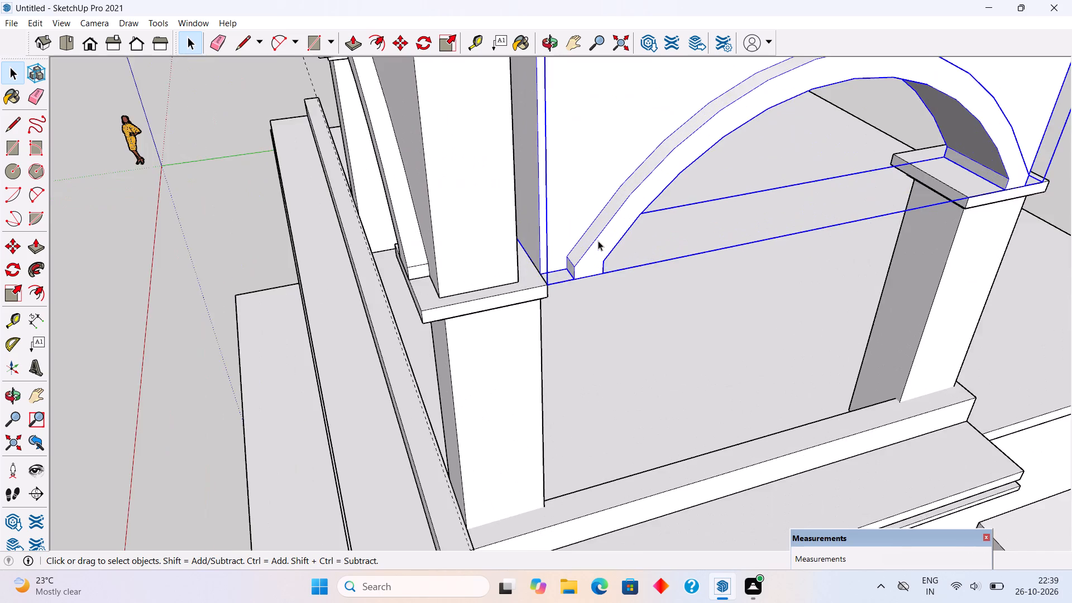
{"action": "scroll", "coordinate": [598, 241], "scroll_direction": "up", "scroll_amount": 5}
{"action": "middle_click_drag", "start_coordinate": [539, 266], "coordinate": [500, 272]}
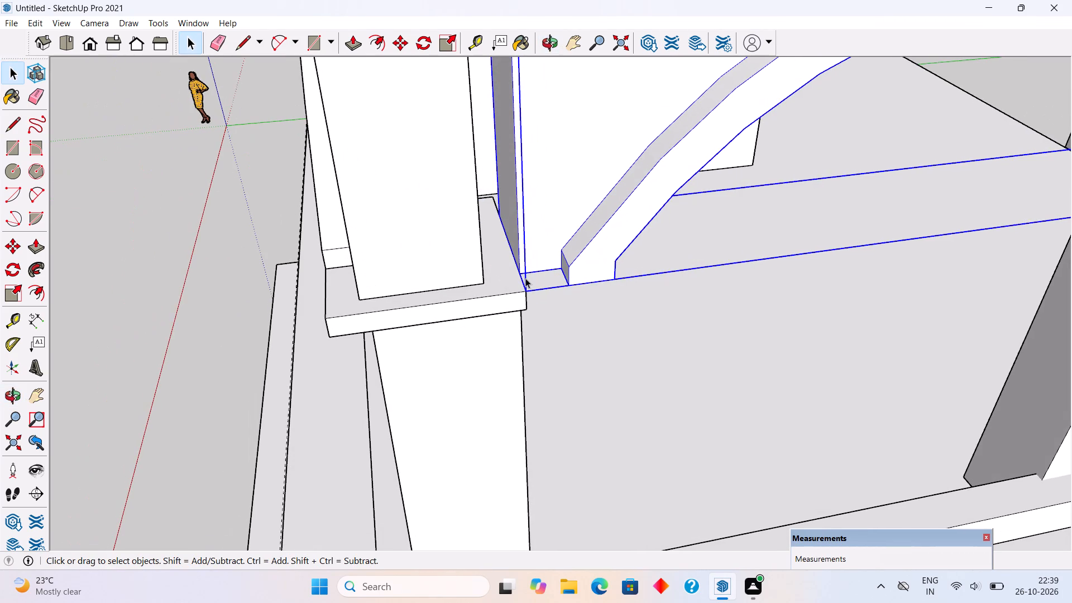
{"action": "key", "text": "m"}
{"action": "left_click", "coordinate": [519, 272]}
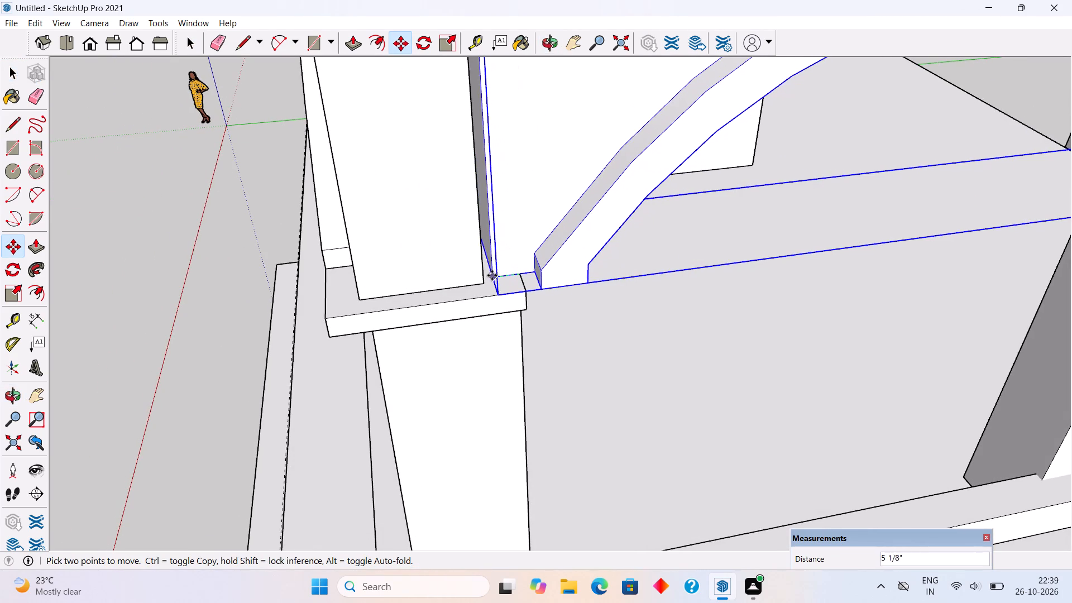
{"action": "left_click", "coordinate": [485, 277]}
{"action": "key", "text": "space"}
{"action": "scroll", "coordinate": [485, 277], "scroll_direction": "down", "scroll_amount": 5}
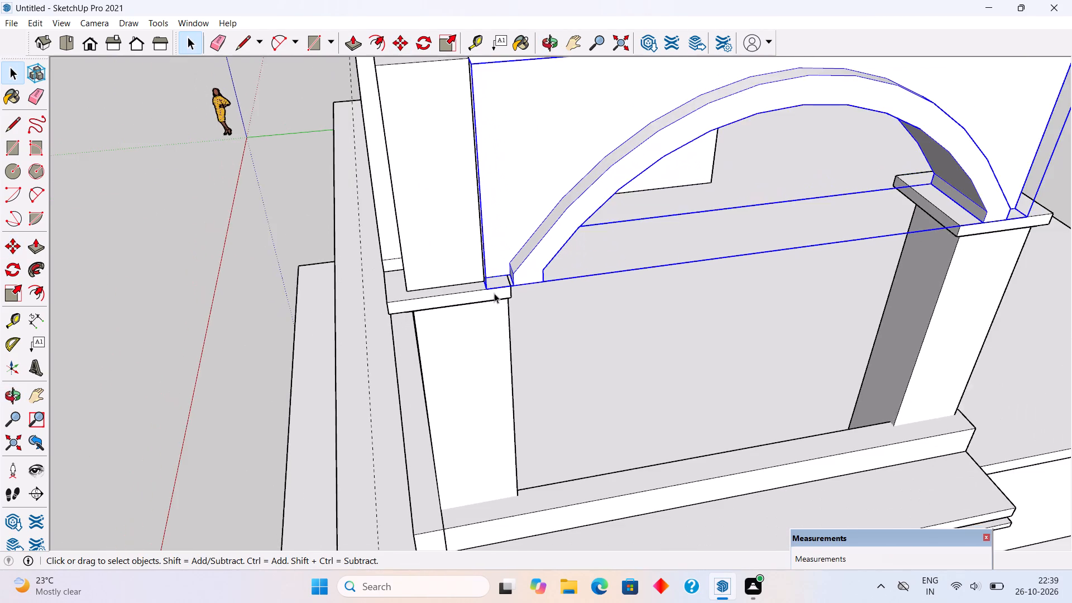
{"action": "scroll", "coordinate": [494, 293], "scroll_direction": "down", "scroll_amount": 6}
{"action": "left_click", "coordinate": [265, 242]}
Examine the corner junction and the side arch's fit on its two pillars from several angles.
{"action": "middle_click_drag", "start_coordinate": [831, 367], "coordinate": [709, 267]}
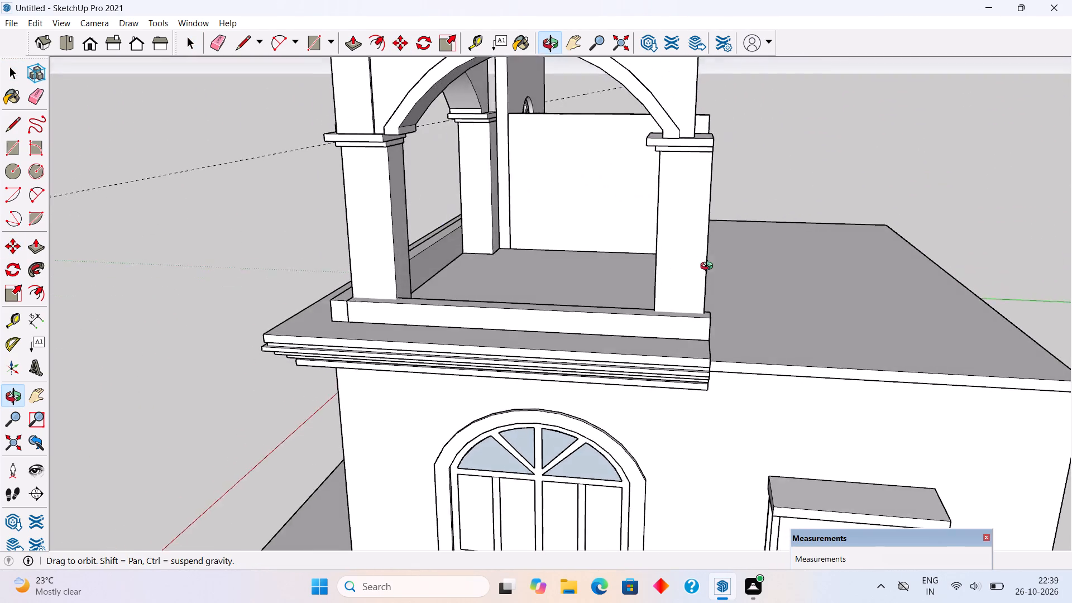
{"action": "middle_click_drag", "start_coordinate": [709, 267], "coordinate": [722, 329]}
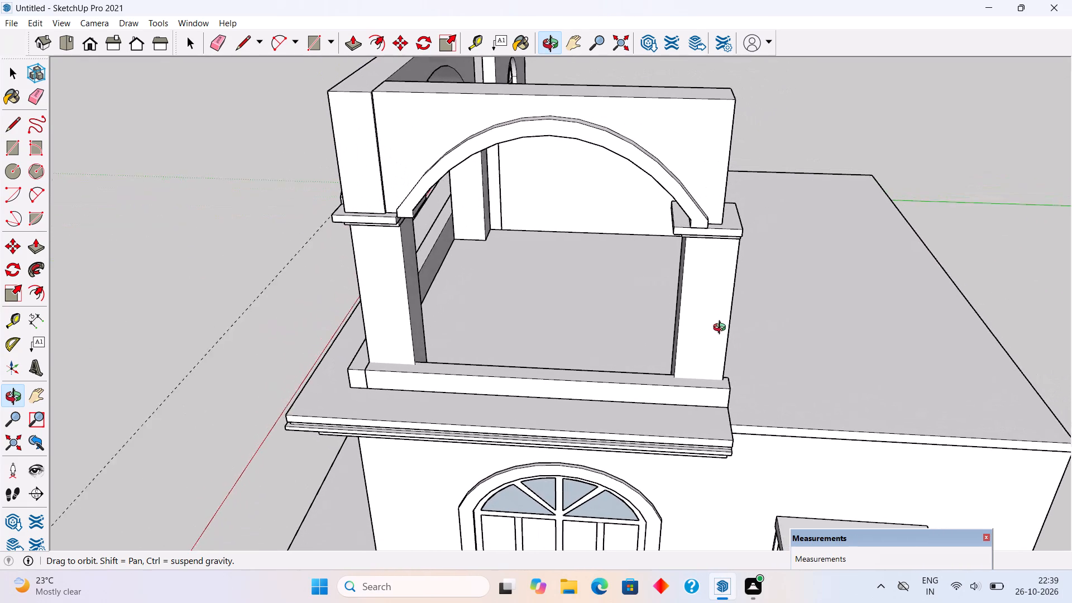
{"action": "middle_click_drag", "start_coordinate": [722, 329], "coordinate": [731, 343]}
{"action": "scroll", "coordinate": [732, 343], "scroll_direction": "down", "scroll_amount": 1}
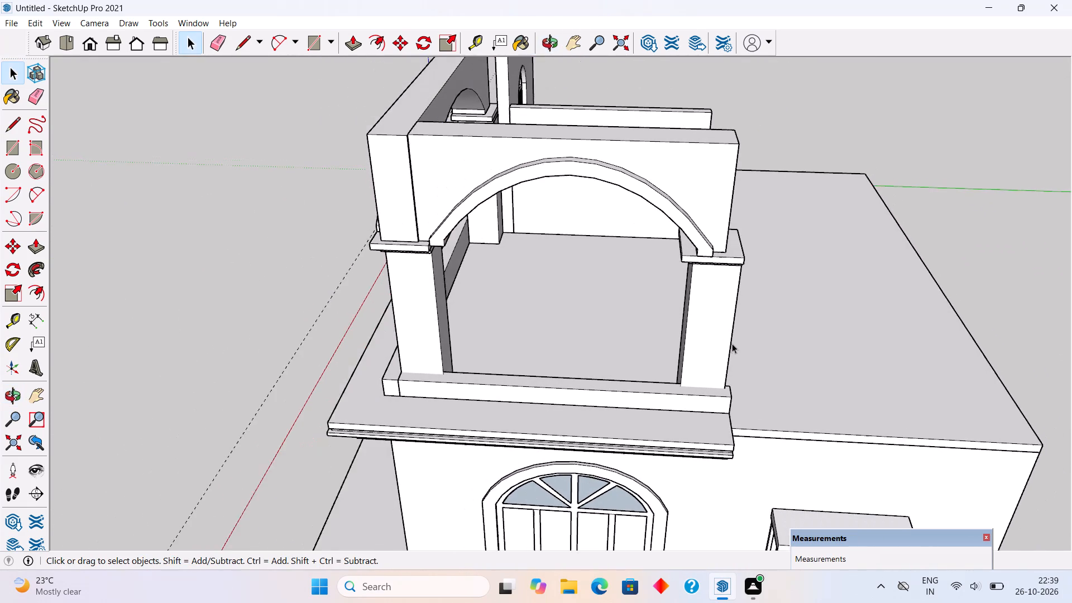
{"action": "scroll", "coordinate": [732, 343], "scroll_direction": "down", "scroll_amount": 5}
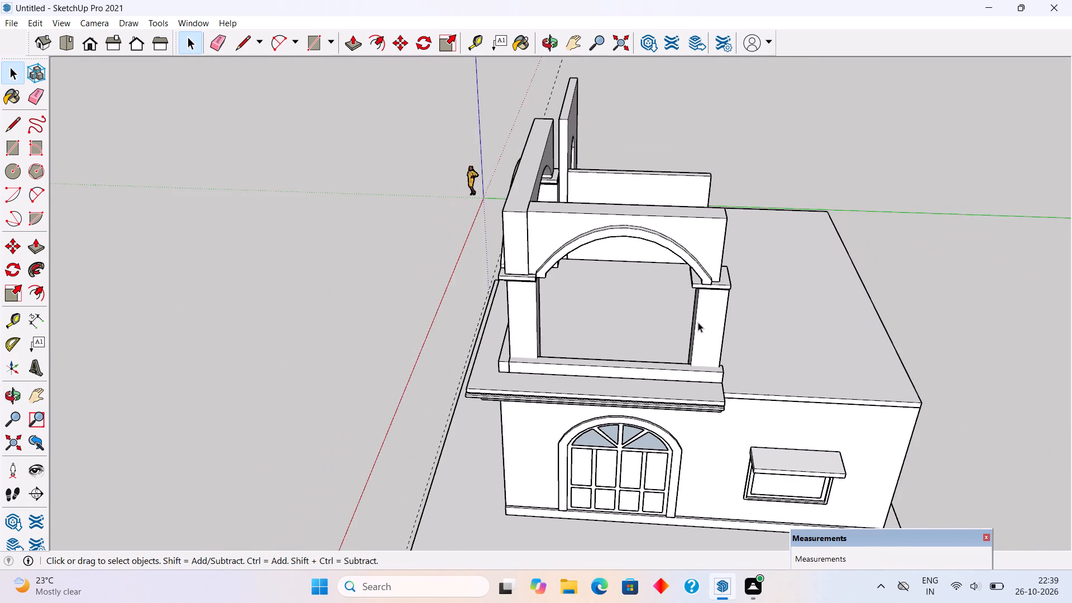
{"action": "middle_click_drag", "start_coordinate": [701, 308], "coordinate": [891, 229]}
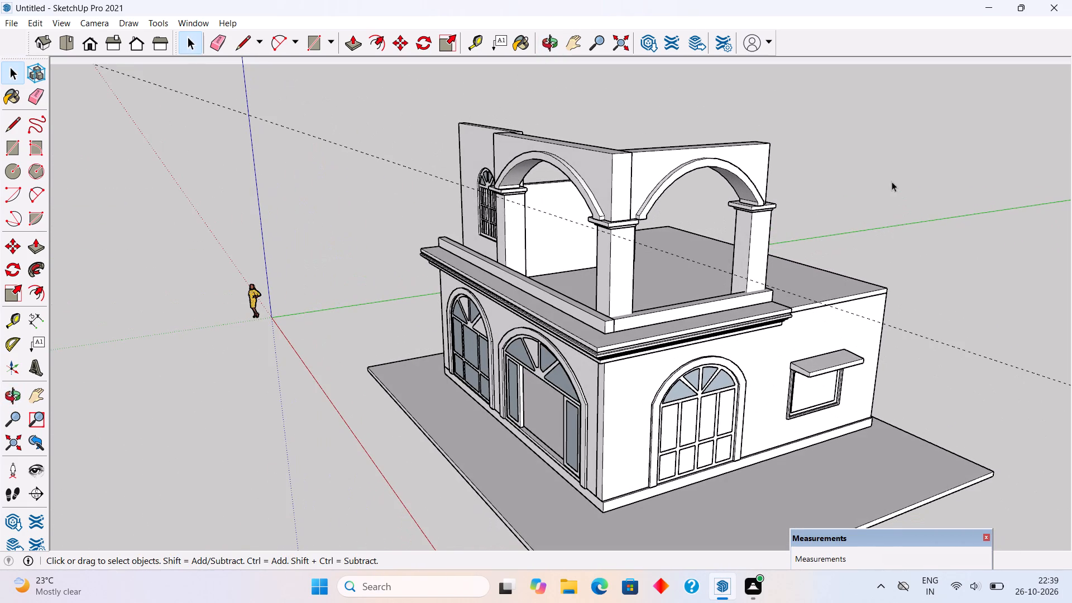
{"action": "middle_click_drag", "start_coordinate": [673, 291], "coordinate": [442, 281]}
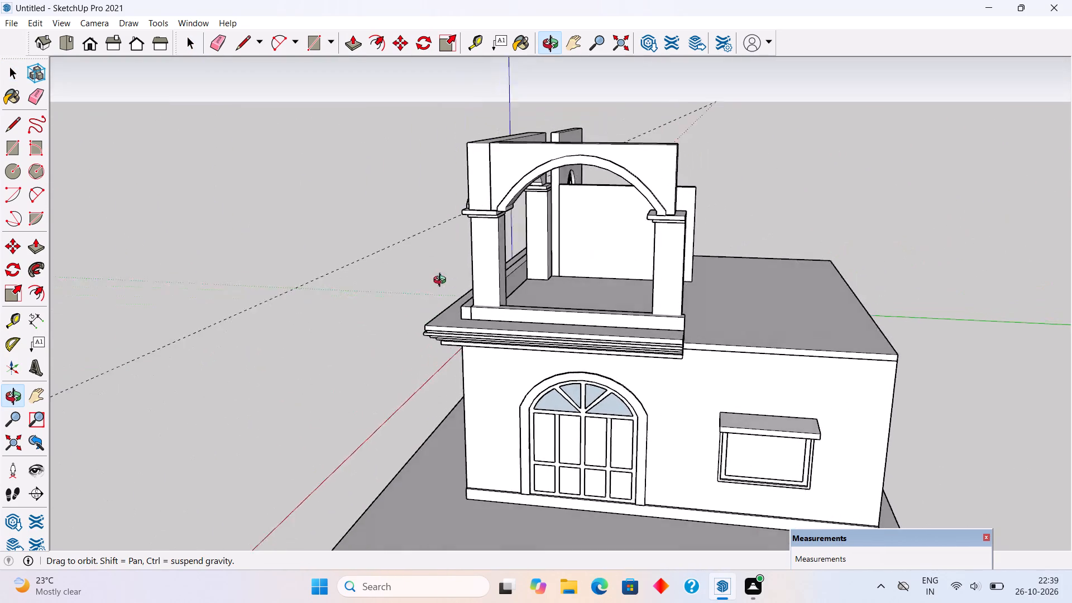
{"action": "middle_click_drag", "start_coordinate": [442, 281], "coordinate": [400, 296]}
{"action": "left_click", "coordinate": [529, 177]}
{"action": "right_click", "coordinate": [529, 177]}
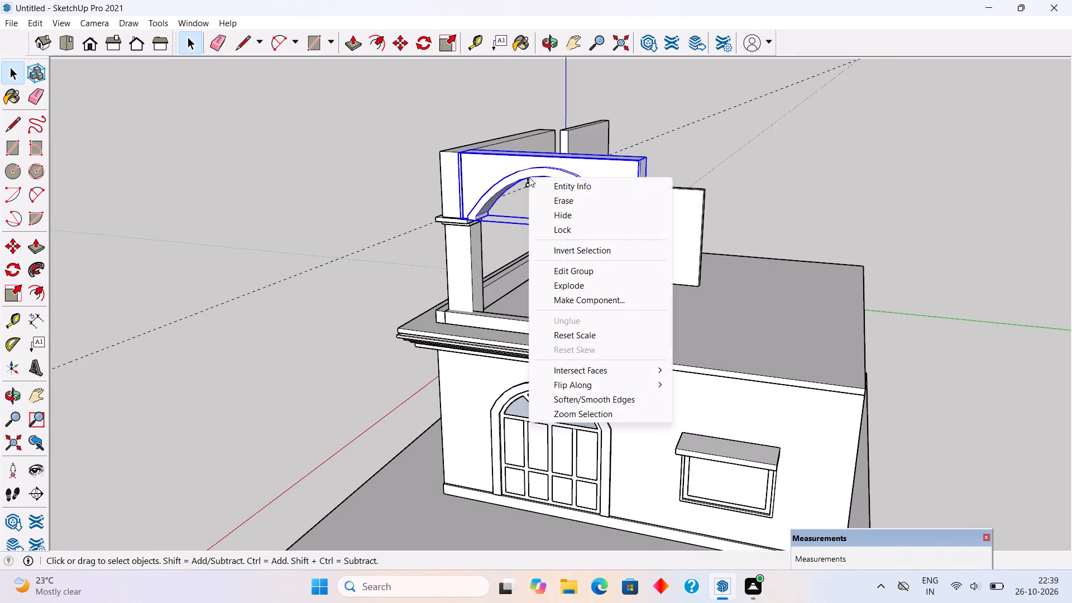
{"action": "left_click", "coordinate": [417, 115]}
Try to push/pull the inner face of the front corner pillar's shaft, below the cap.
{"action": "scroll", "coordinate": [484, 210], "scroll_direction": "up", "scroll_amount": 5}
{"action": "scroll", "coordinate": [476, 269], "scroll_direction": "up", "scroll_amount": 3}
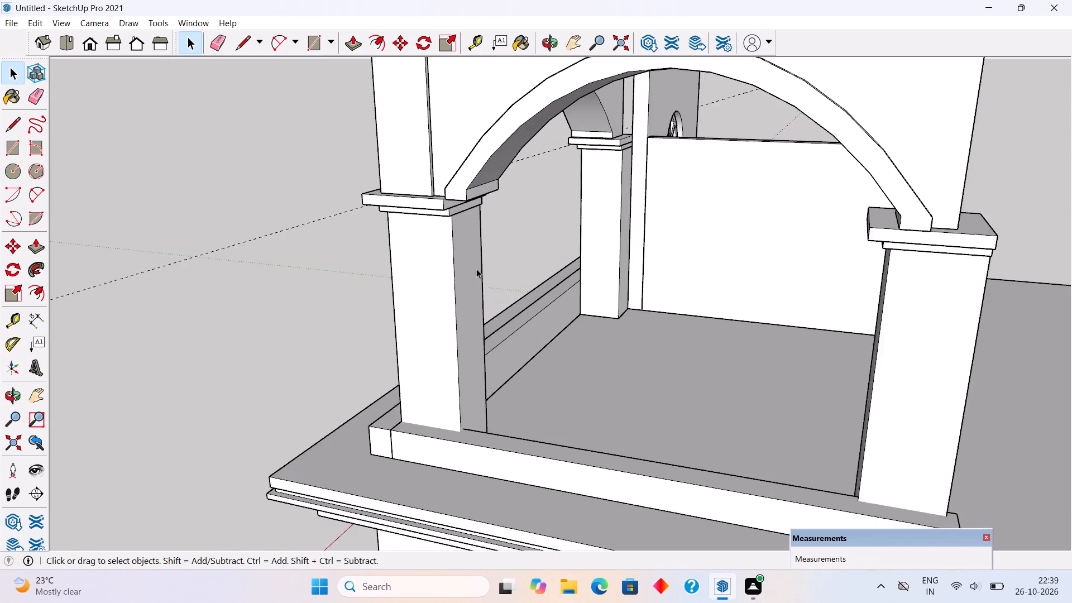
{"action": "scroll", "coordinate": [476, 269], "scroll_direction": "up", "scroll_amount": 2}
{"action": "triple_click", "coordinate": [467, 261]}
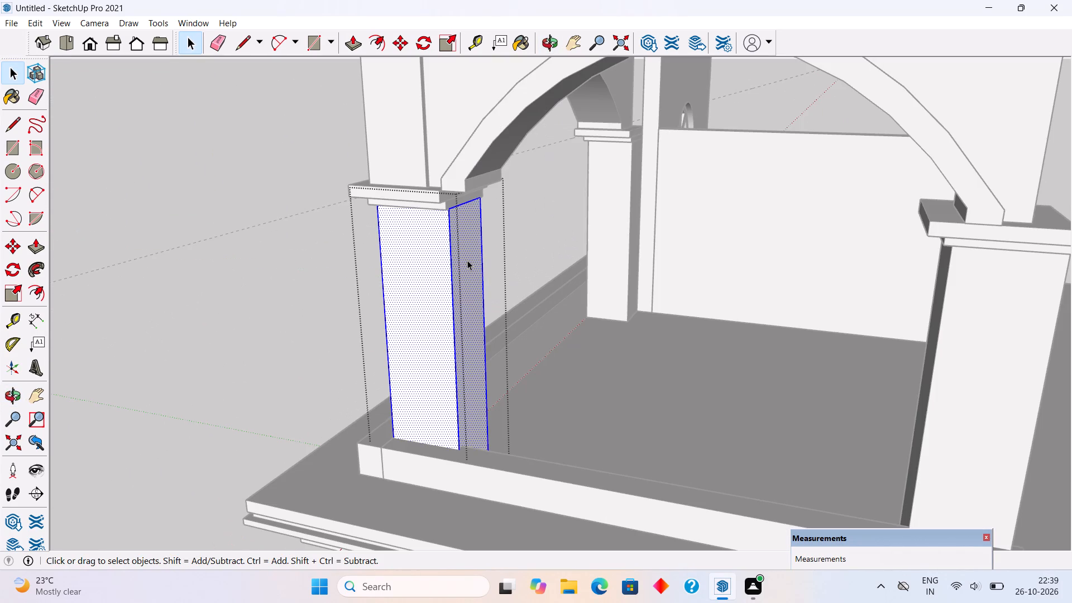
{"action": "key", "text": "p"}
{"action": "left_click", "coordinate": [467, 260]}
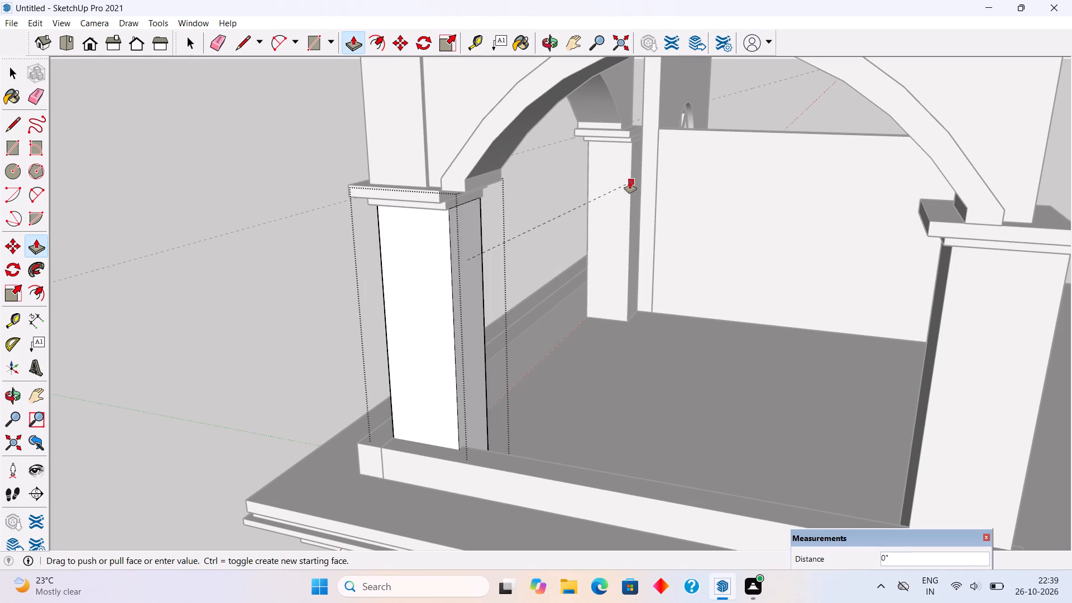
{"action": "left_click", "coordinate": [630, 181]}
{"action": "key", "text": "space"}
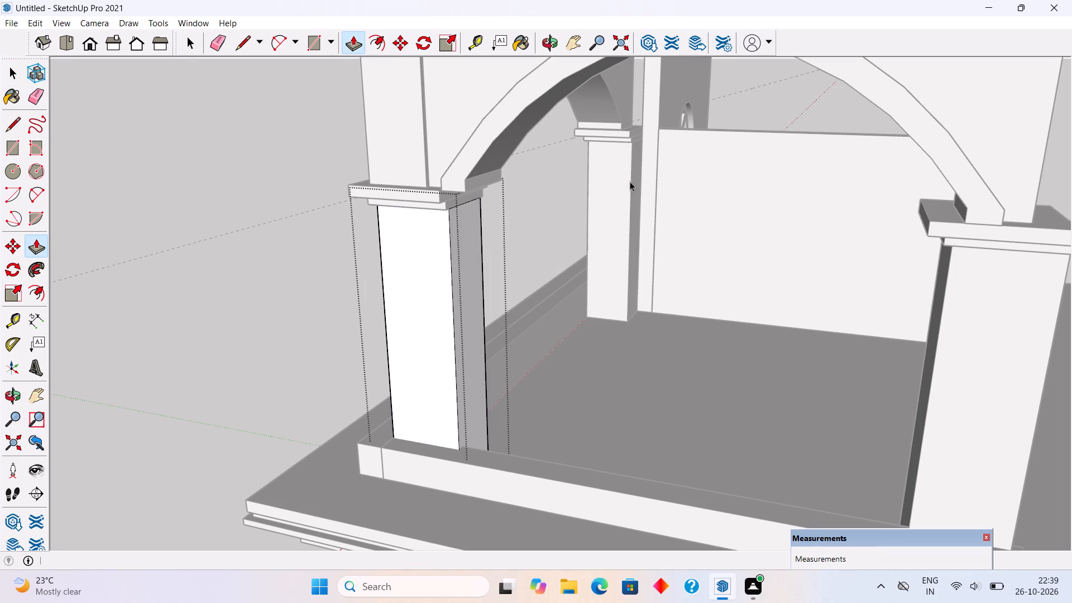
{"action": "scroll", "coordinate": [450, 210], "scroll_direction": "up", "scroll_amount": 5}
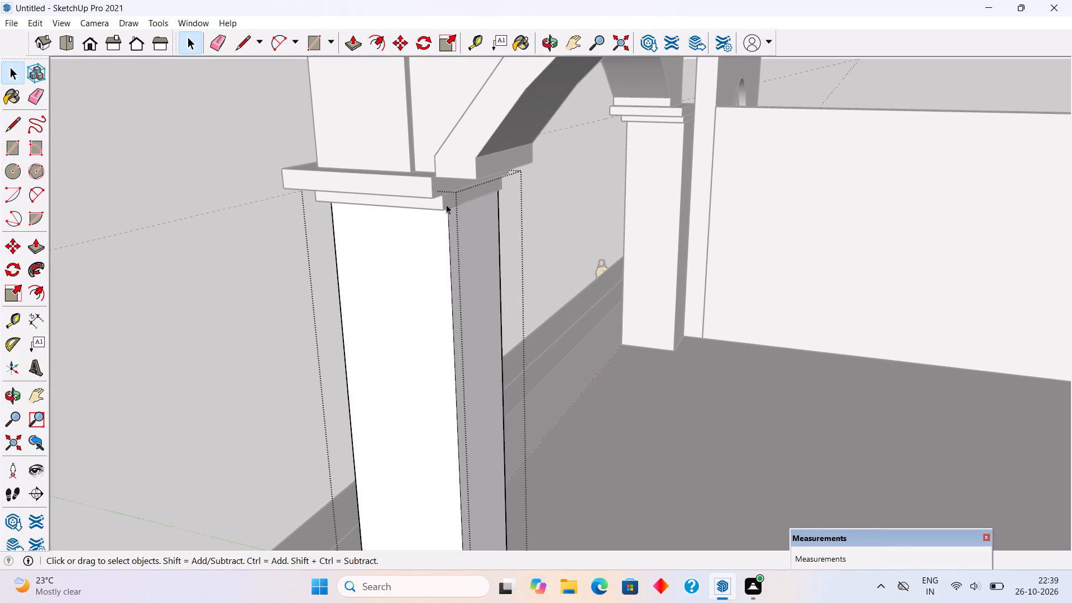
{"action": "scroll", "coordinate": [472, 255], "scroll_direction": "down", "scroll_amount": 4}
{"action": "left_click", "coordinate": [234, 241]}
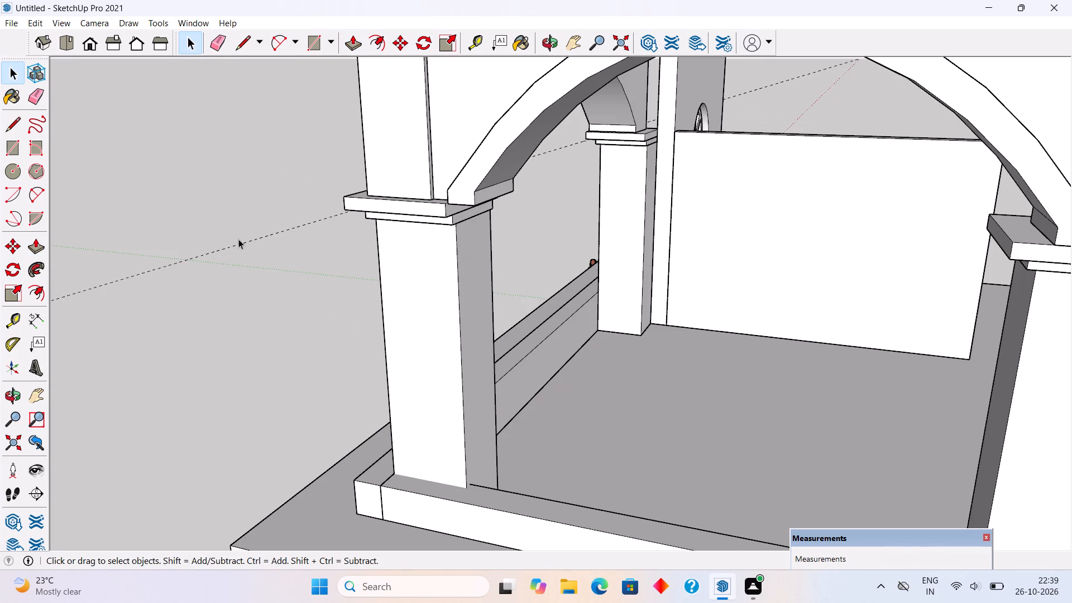
In the side arched beam's group, draw a line on the inner face from the arch's springing point to the top edge beside the front beam.
{"action": "middle_click_drag", "start_coordinate": [482, 323], "coordinate": [676, 429]}
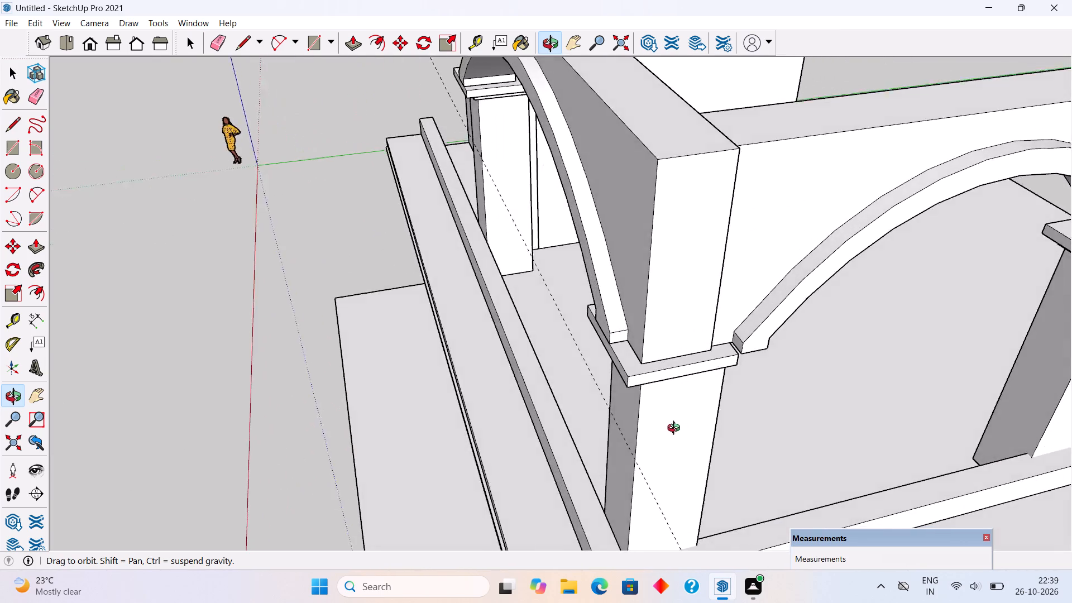
{"action": "middle_click_drag", "start_coordinate": [676, 429], "coordinate": [424, 487]}
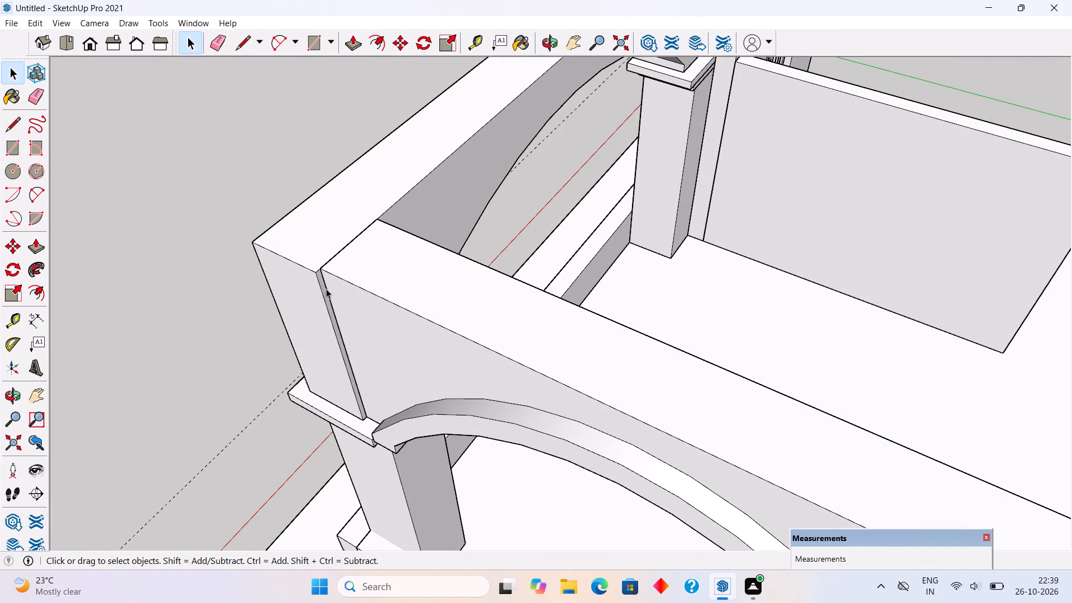
{"action": "triple_click", "coordinate": [310, 260]}
{"action": "middle_click_drag", "start_coordinate": [435, 277], "coordinate": [467, 301]}
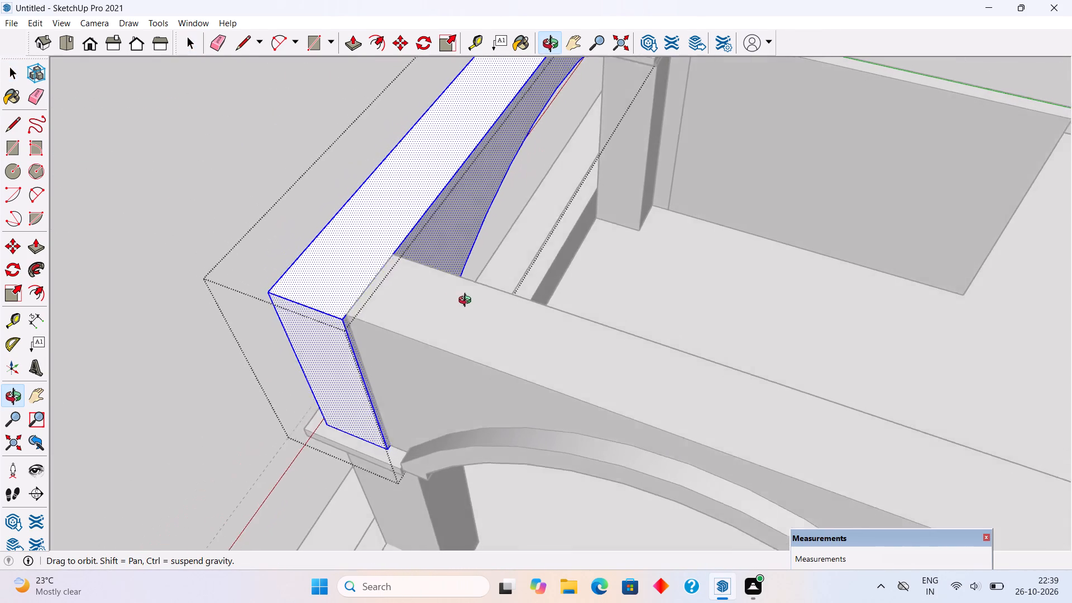
{"action": "middle_click_drag", "start_coordinate": [467, 301], "coordinate": [192, 354]}
{"action": "scroll", "coordinate": [393, 283], "scroll_direction": "up", "scroll_amount": 8}
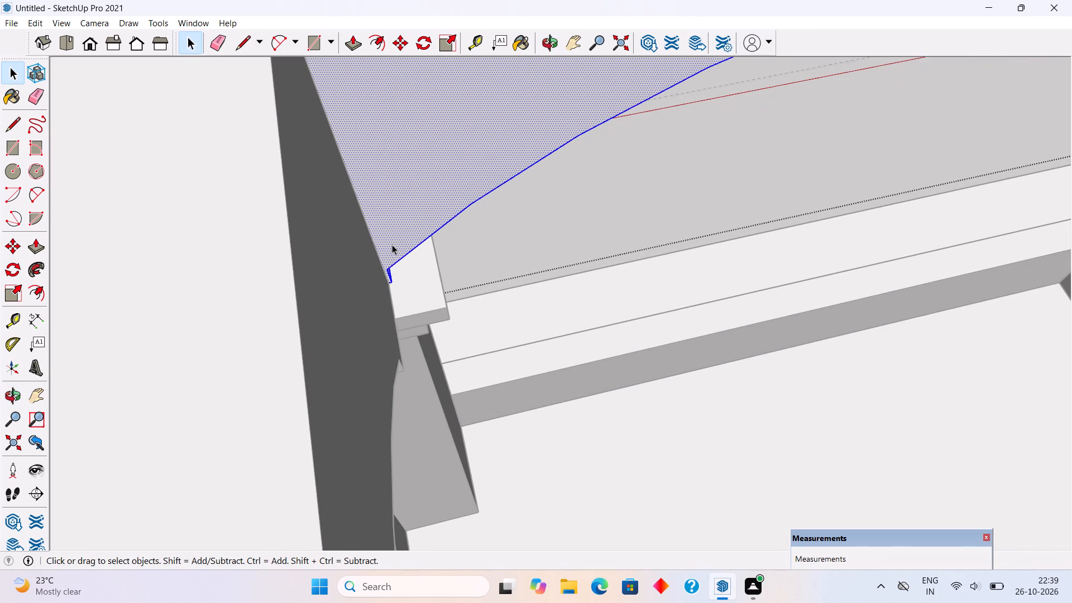
{"action": "scroll", "coordinate": [380, 272], "scroll_direction": "up", "scroll_amount": 16}
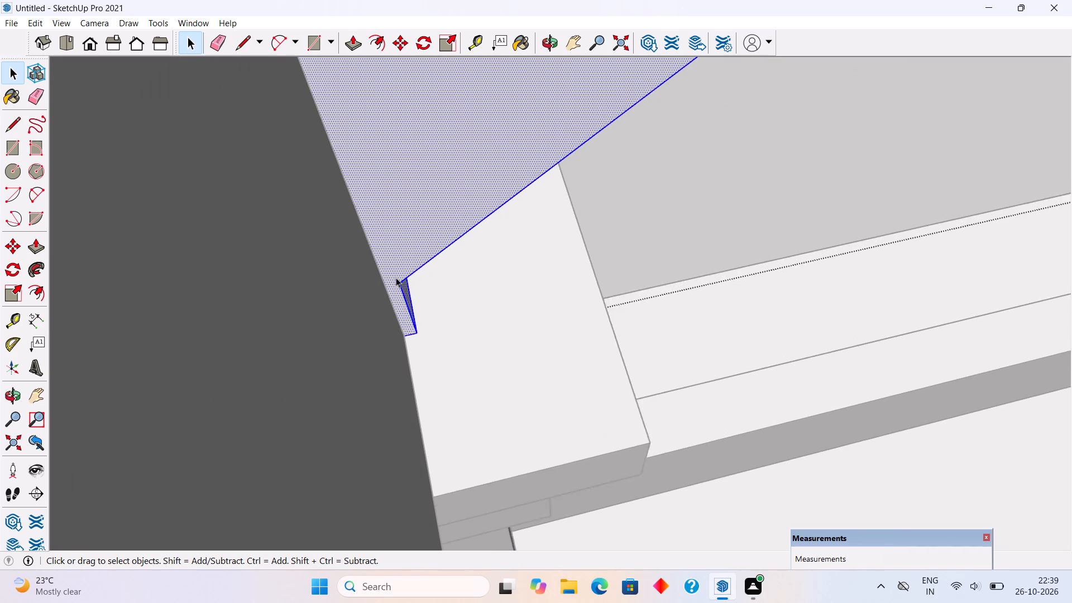
{"action": "scroll", "coordinate": [396, 277], "scroll_direction": "up", "scroll_amount": 2}
{"action": "key", "text": "l"}
{"action": "left_click", "coordinate": [401, 284]}
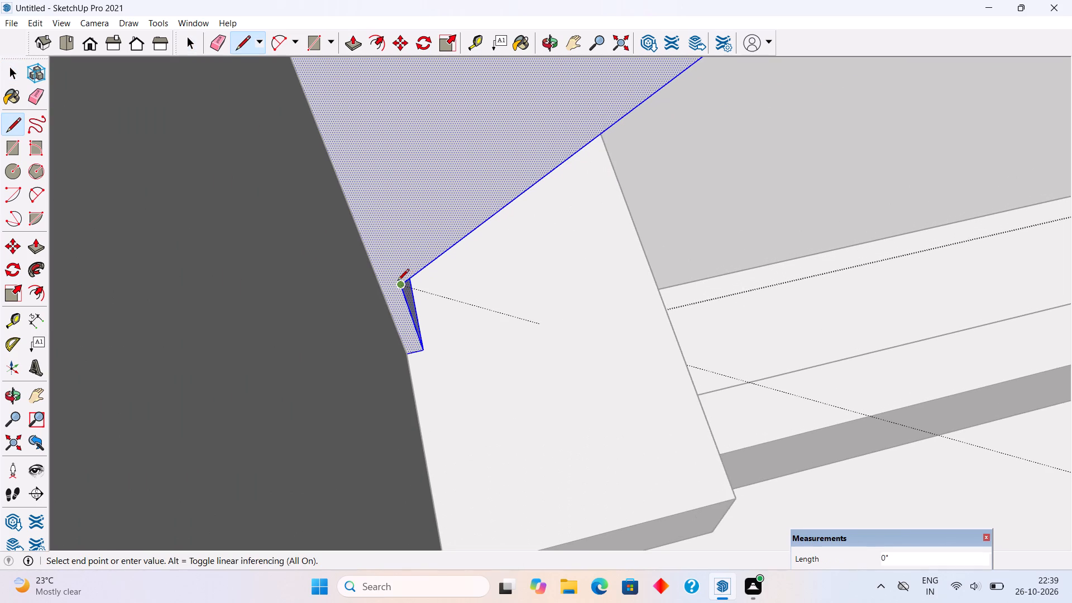
{"action": "scroll", "coordinate": [398, 281], "scroll_direction": "down", "scroll_amount": 19}
{"action": "scroll", "coordinate": [397, 276], "scroll_direction": "down", "scroll_amount": 10}
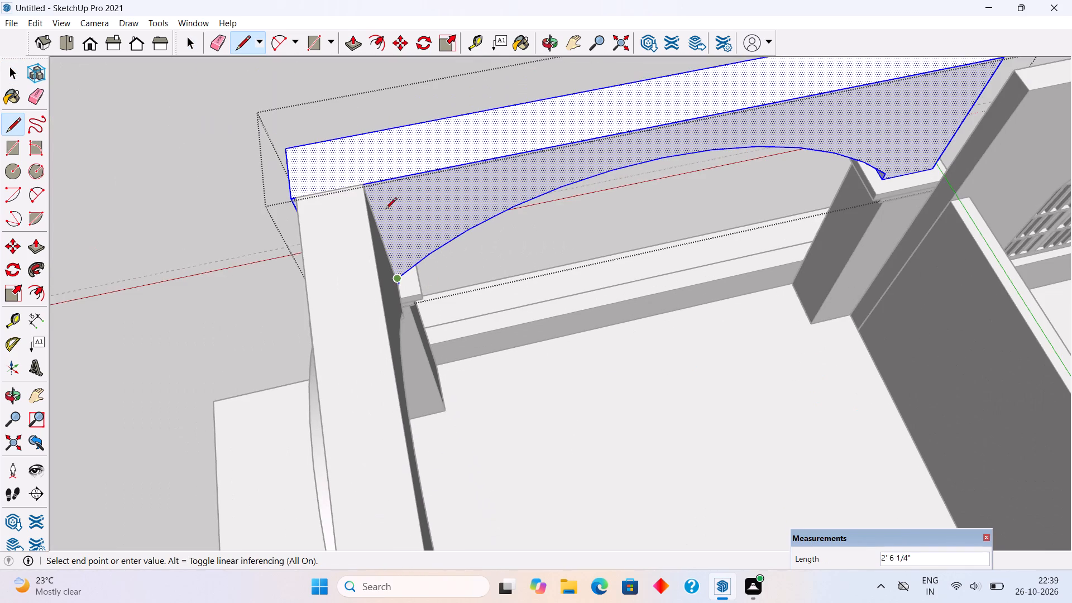
{"action": "left_click", "coordinate": [365, 188]}
{"action": "key", "text": "space"}
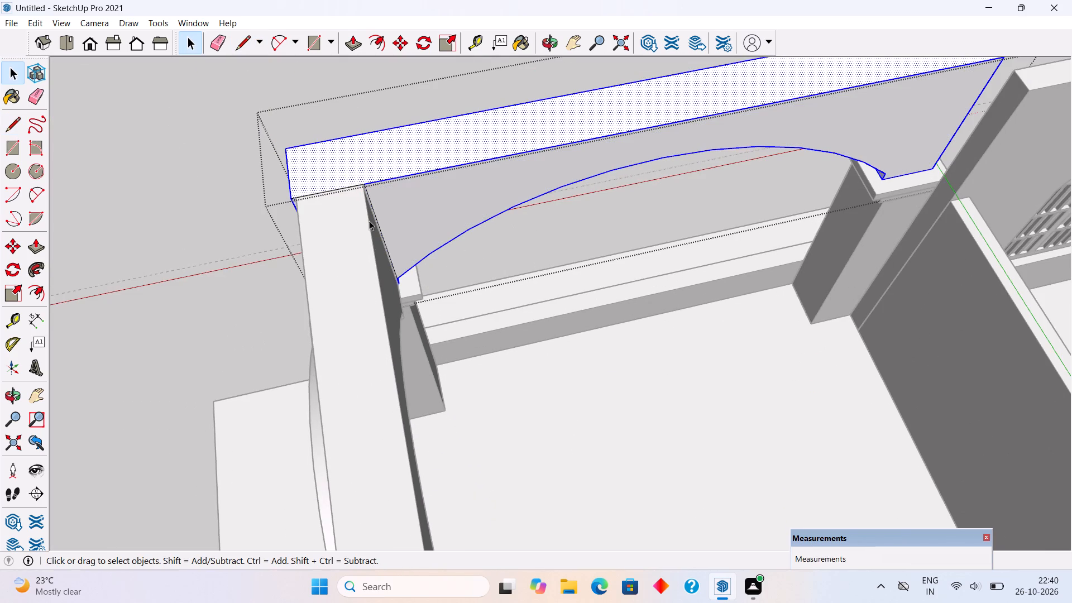
{"action": "left_click", "coordinate": [368, 247]}
{"action": "left_click", "coordinate": [368, 247]}
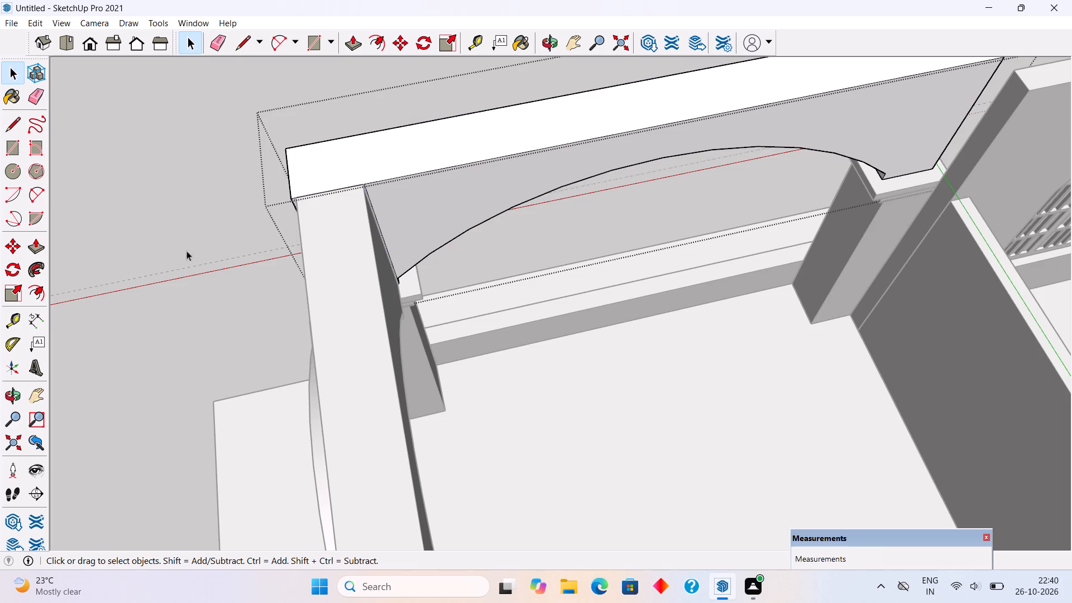
{"action": "left_click", "coordinate": [168, 248]}
With the front arched beam hidden, push the marked end portion of the side arched beam's inner face in by 1' 2".
{"action": "left_click", "coordinate": [380, 312]}
{"action": "right_click", "coordinate": [380, 312]}
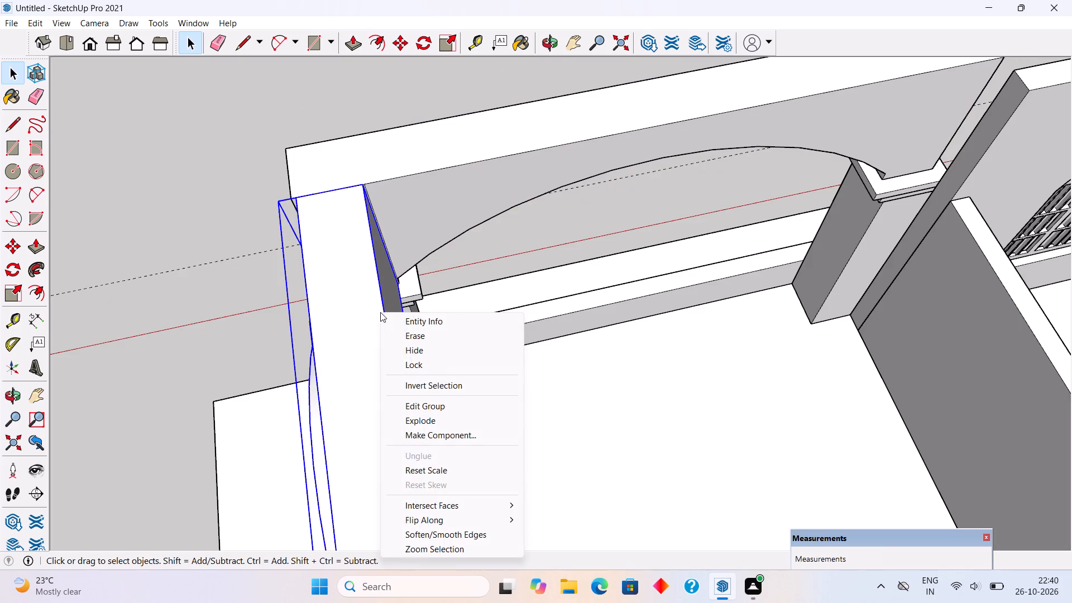
{"action": "left_click", "coordinate": [406, 346]}
{"action": "middle_click_drag", "start_coordinate": [321, 254], "coordinate": [477, 259]}
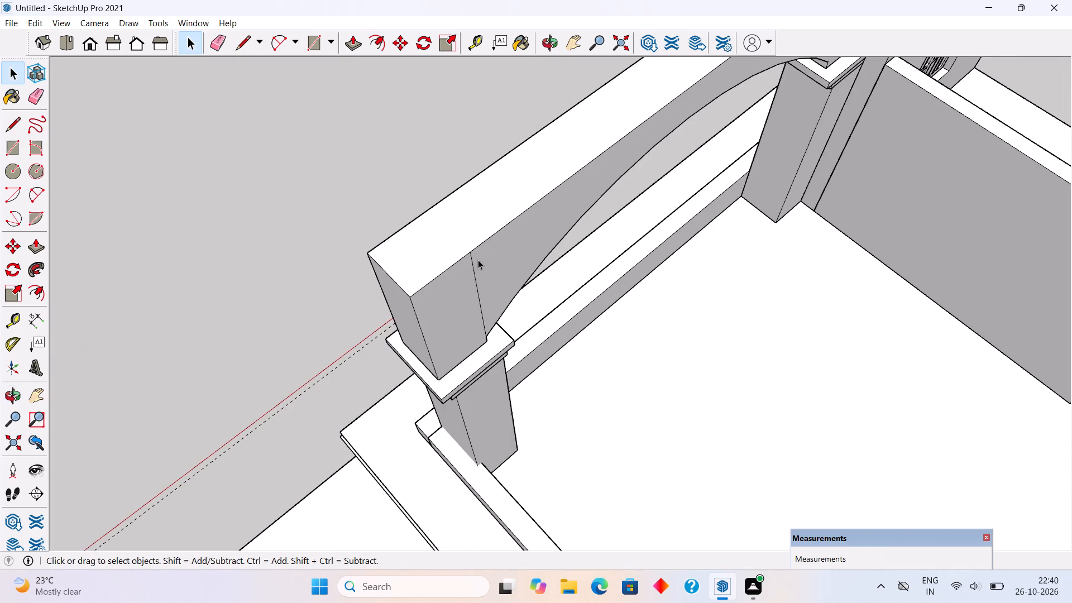
{"action": "scroll", "coordinate": [458, 281], "scroll_direction": "up", "scroll_amount": 4}
{"action": "triple_click", "coordinate": [458, 281]}
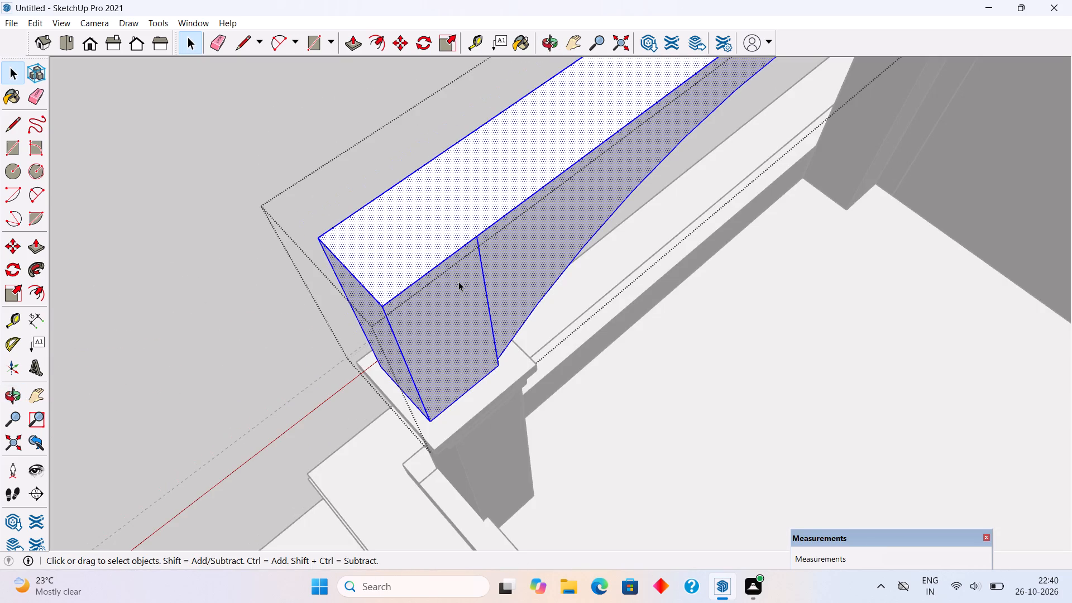
{"action": "left_click", "coordinate": [458, 281]}
{"action": "key", "text": "p"}
{"action": "left_click", "coordinate": [459, 290]}
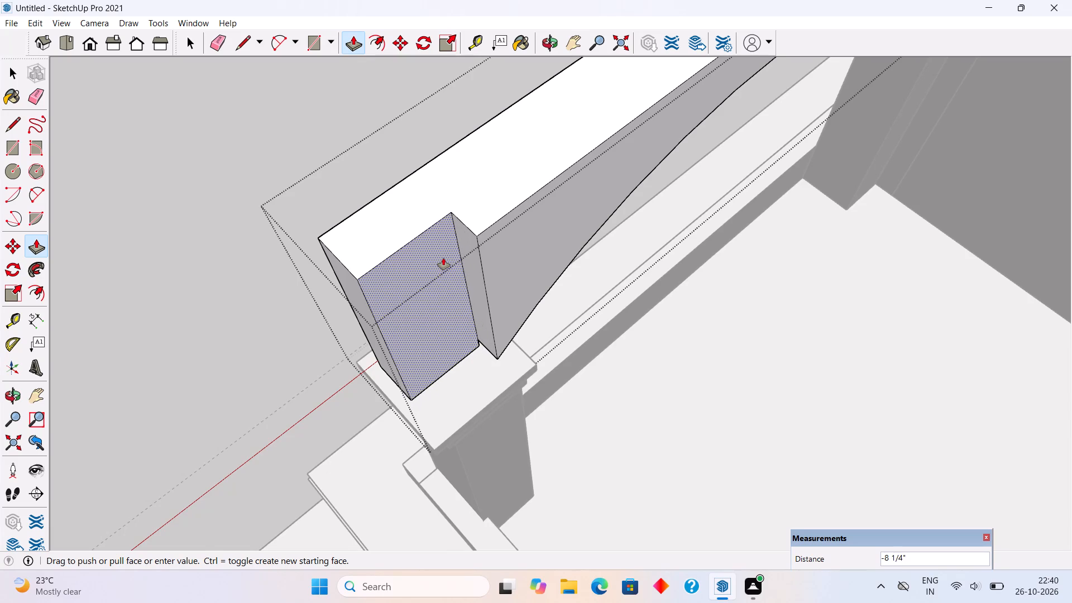
{"action": "middle_click_drag", "start_coordinate": [443, 258], "coordinate": [840, 267]}
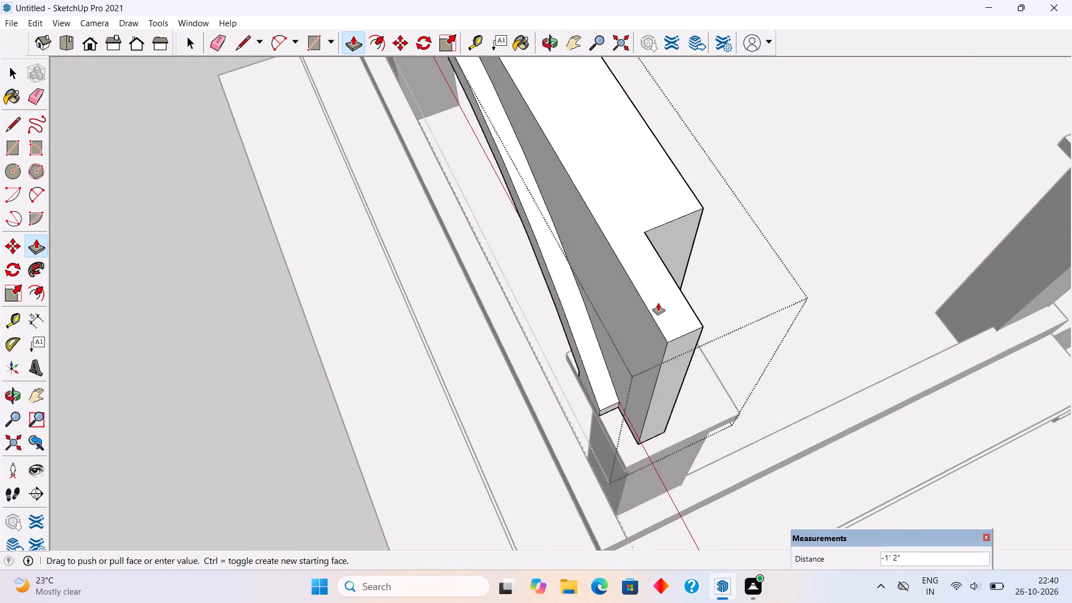
{"action": "left_click", "coordinate": [657, 305]}
{"action": "key", "text": "space"}
{"action": "scroll", "coordinate": [626, 317], "scroll_direction": "down", "scroll_amount": 5}
{"action": "scroll", "coordinate": [396, 346], "scroll_direction": "down", "scroll_amount": 4}
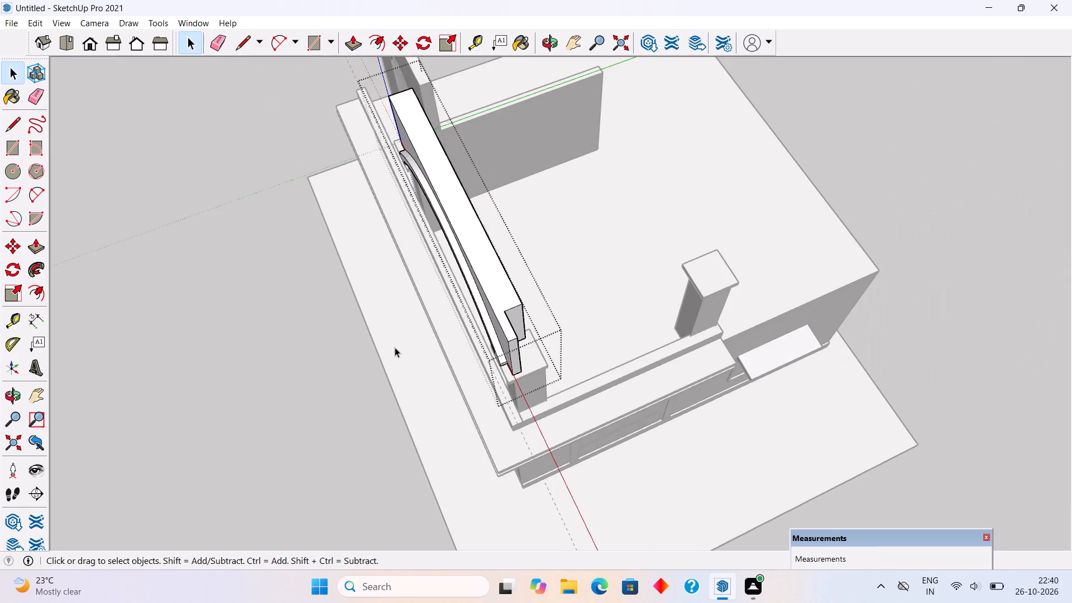
{"action": "left_click", "coordinate": [344, 348]}
{"action": "middle_click_drag", "start_coordinate": [672, 332], "coordinate": [516, 295]}
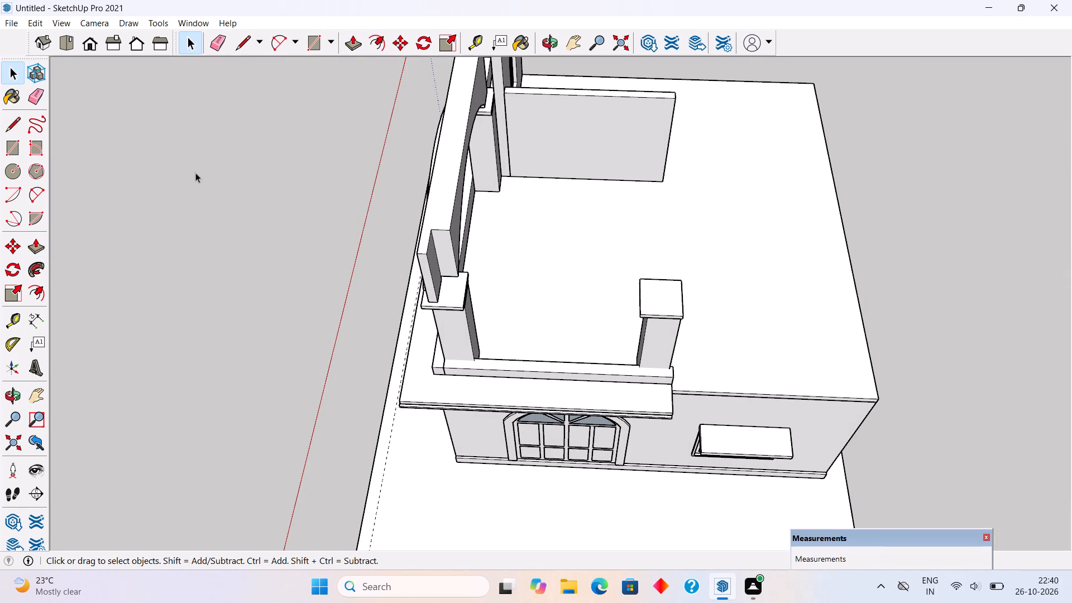
Unhide all hidden geometry.
{"action": "left_click", "coordinate": [32, 25]}
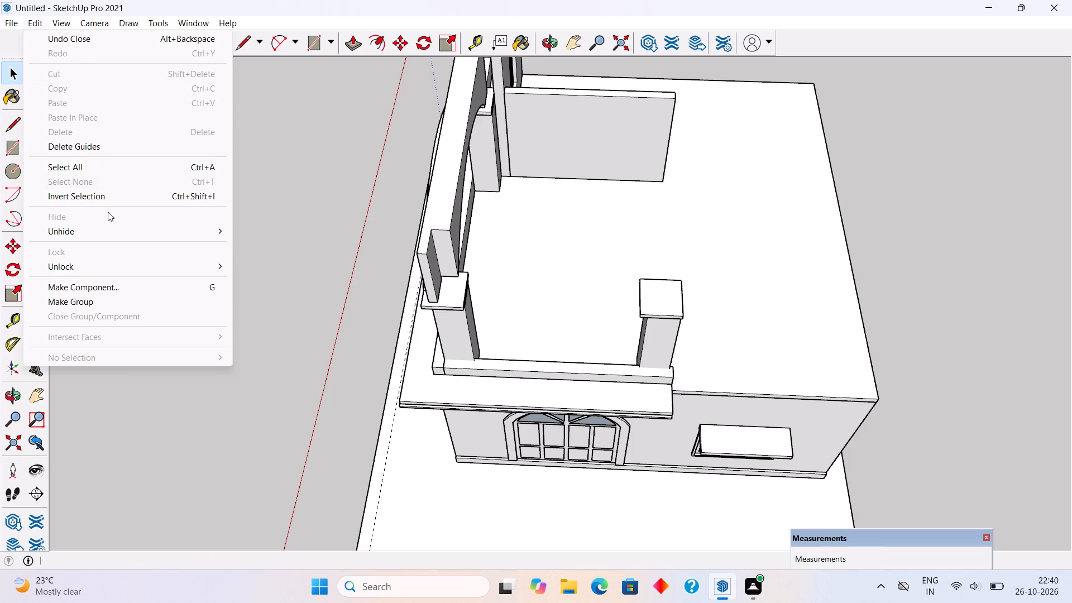
{"action": "left_click", "coordinate": [128, 230]}
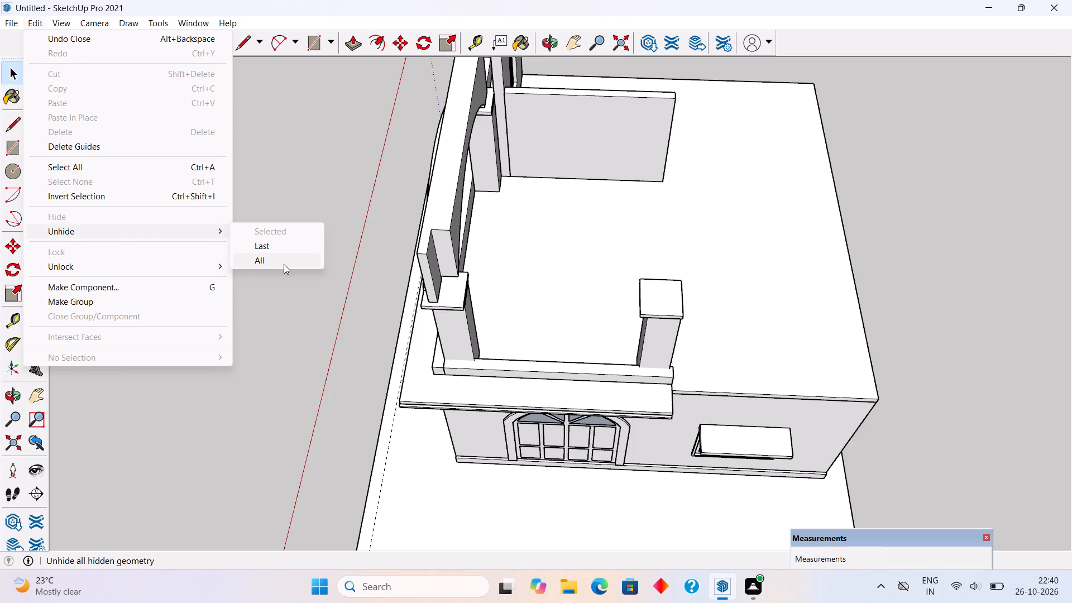
{"action": "left_click", "coordinate": [284, 264]}
Move the front arched beam across its pillar caps along the green axis, towards the notched end of the side beam.
{"action": "scroll", "coordinate": [544, 271], "scroll_direction": "up", "scroll_amount": 5}
{"action": "middle_click_drag", "start_coordinate": [468, 270], "coordinate": [554, 223]}
{"action": "scroll", "coordinate": [481, 273], "scroll_direction": "up", "scroll_amount": 5}
{"action": "left_click", "coordinate": [447, 276]}
{"action": "scroll", "coordinate": [442, 303], "scroll_direction": "up", "scroll_amount": 5}
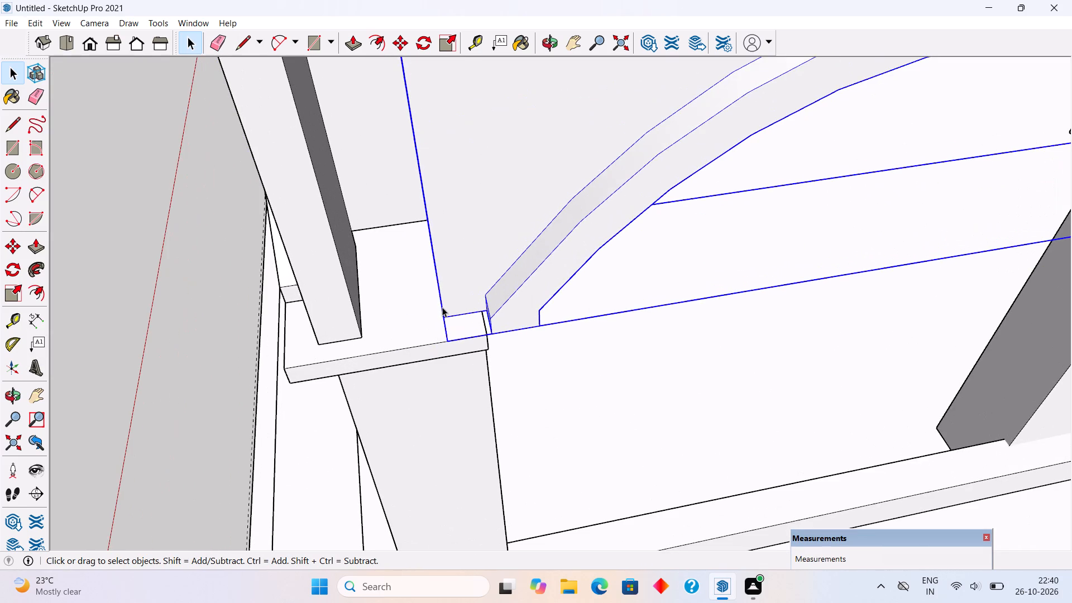
{"action": "key", "text": "m"}
{"action": "left_click", "coordinate": [445, 319]}
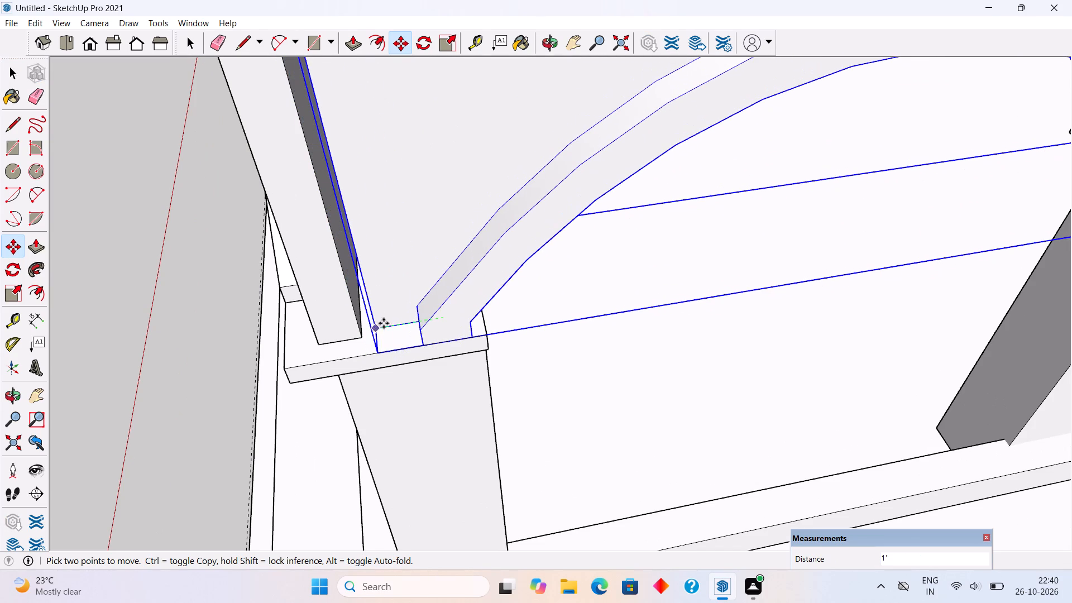
{"action": "left_click", "coordinate": [389, 320]}
{"action": "scroll", "coordinate": [389, 320], "scroll_direction": "down", "scroll_amount": 6}
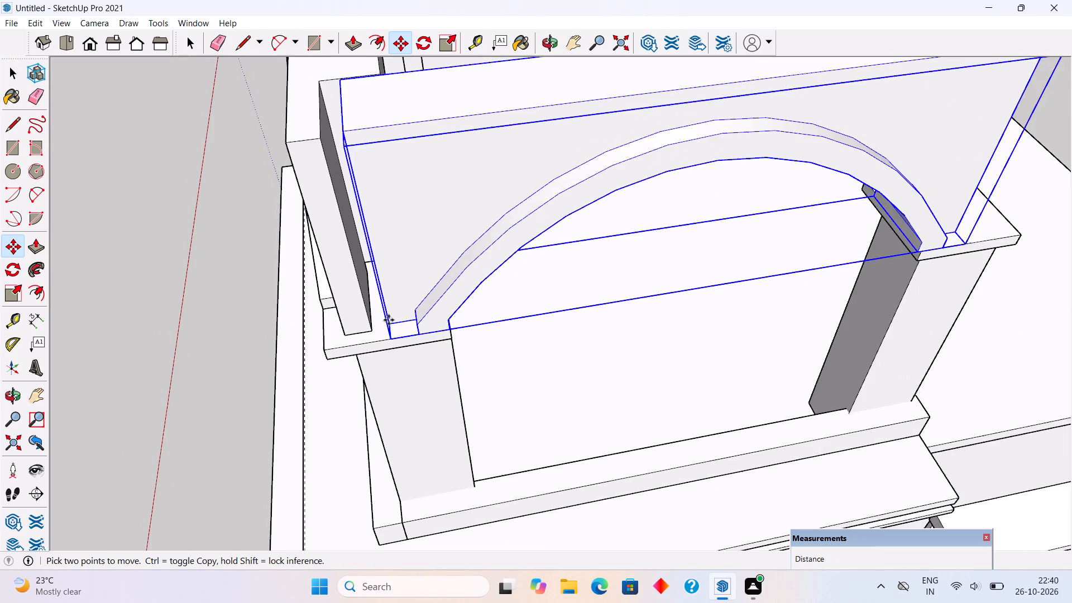
{"action": "scroll", "coordinate": [389, 320], "scroll_direction": "down", "scroll_amount": 1}
{"action": "middle_click_drag", "start_coordinate": [383, 280], "coordinate": [383, 238]}
{"action": "key", "text": "space"}
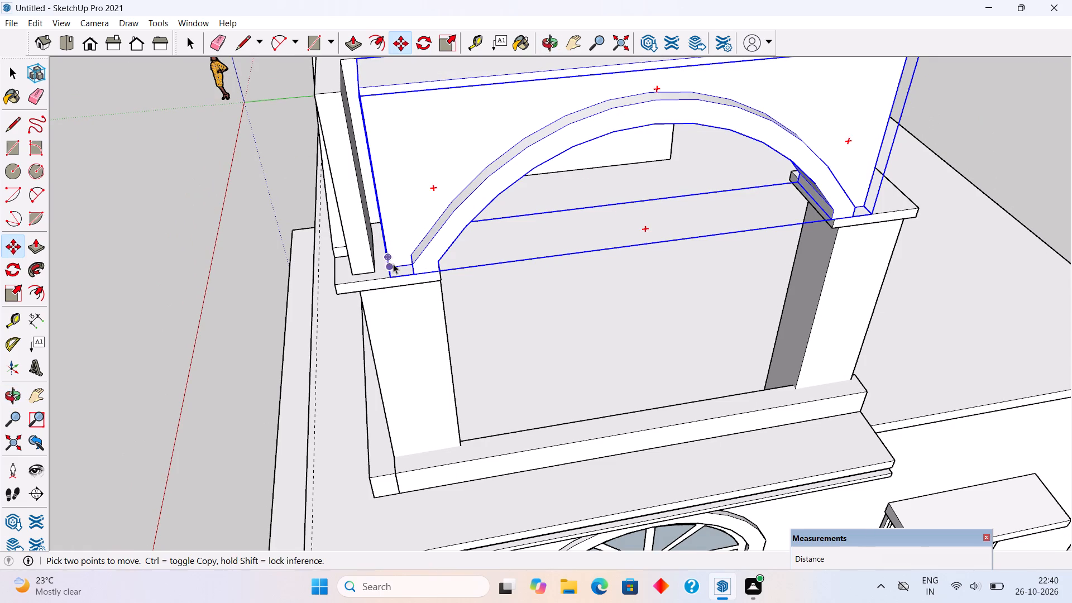
Pull the side beam's recessed end face out about 3 3/4" until it meets the end of the front arched beam.
{"action": "middle_click_drag", "start_coordinate": [365, 231], "coordinate": [290, 210]}
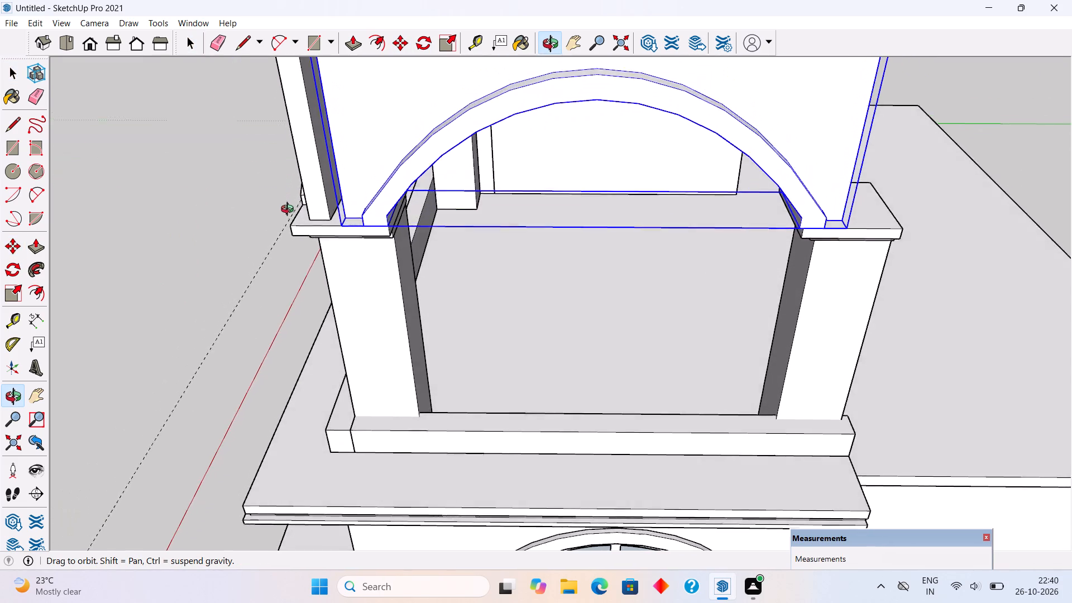
{"action": "middle_click_drag", "start_coordinate": [290, 210], "coordinate": [294, 221]}
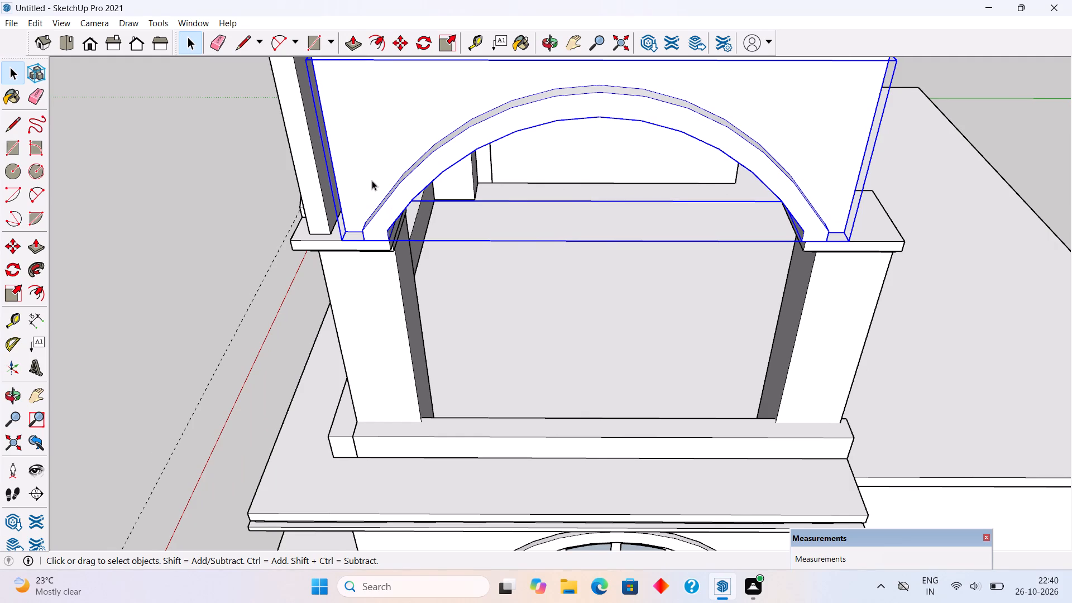
{"action": "scroll", "coordinate": [346, 184], "scroll_direction": "up", "scroll_amount": 3}
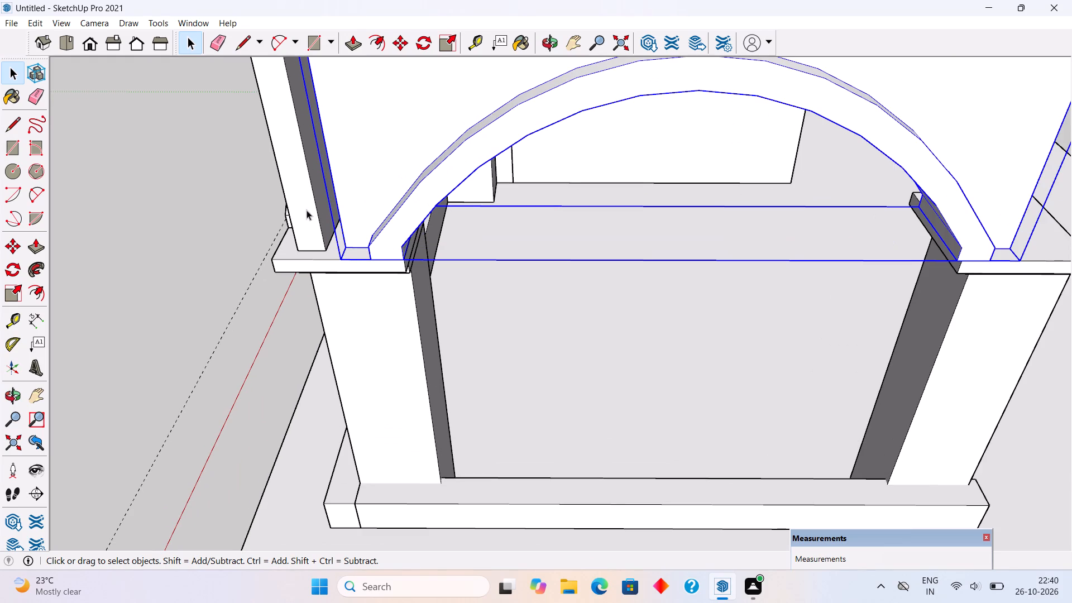
{"action": "triple_click", "coordinate": [312, 193]}
{"action": "left_click", "coordinate": [314, 188]}
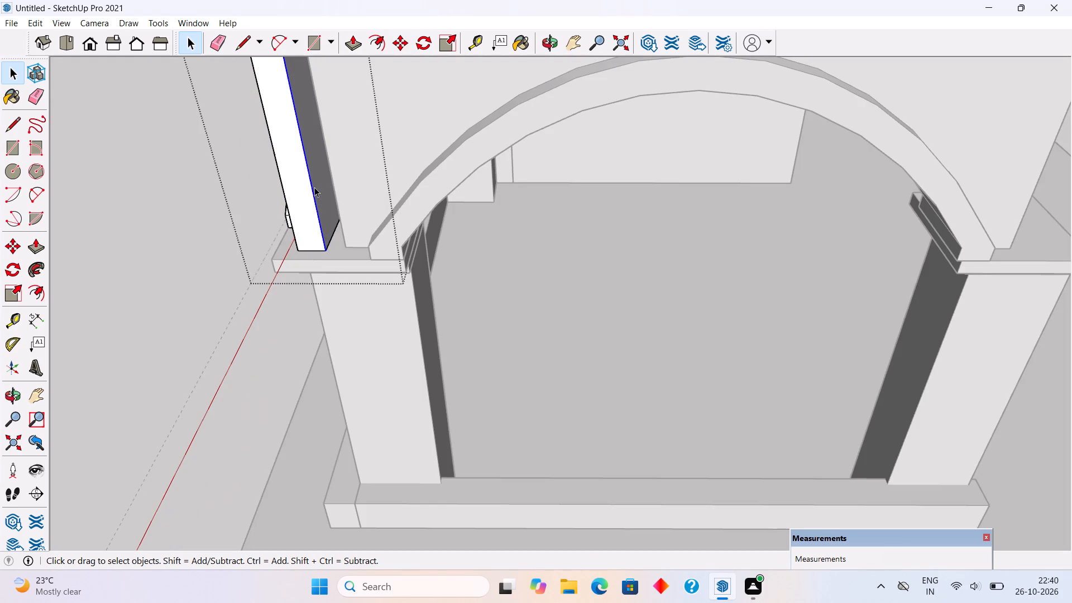
{"action": "key", "text": "p"}
{"action": "left_click", "coordinate": [319, 184]}
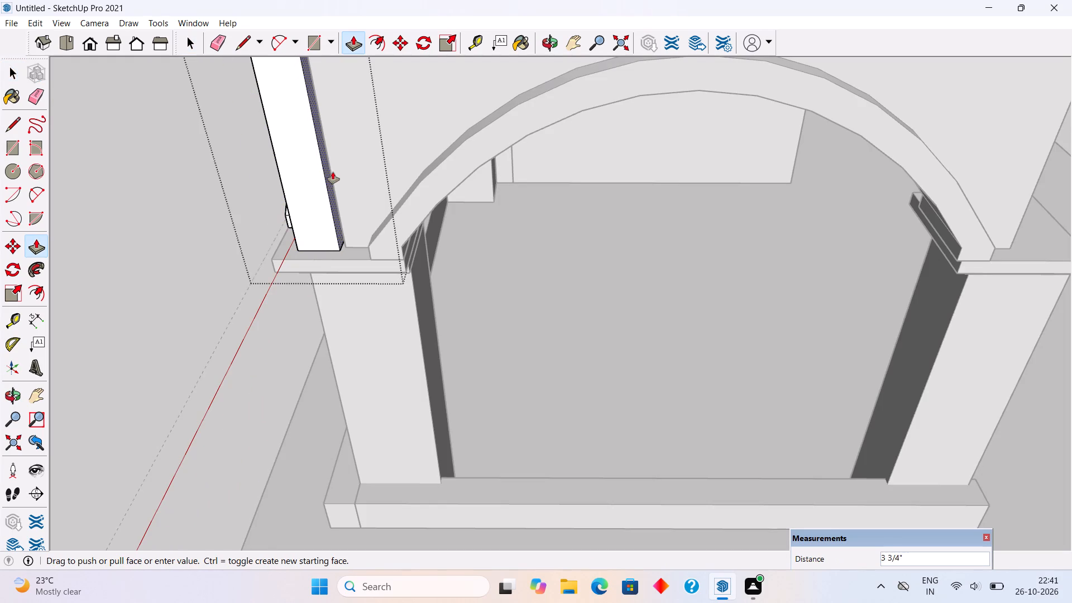
{"action": "left_click", "coordinate": [333, 163]}
{"action": "key", "text": "space"}
{"action": "scroll", "coordinate": [333, 180], "scroll_direction": "down", "scroll_amount": 4}
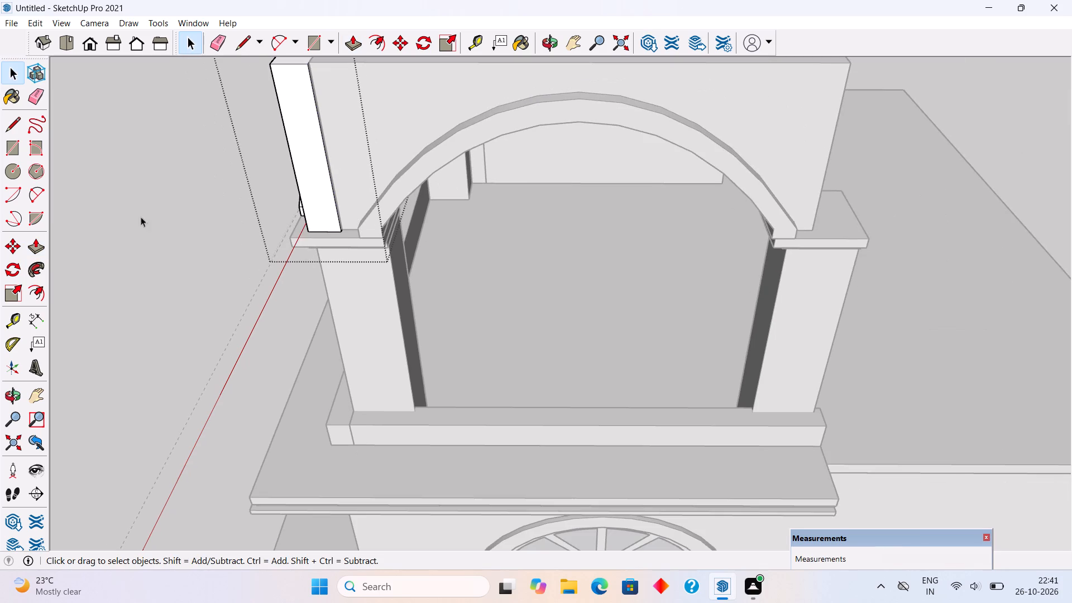
Move the front arched beam slightly at the corner pillar so its outer face lines up with the side beam's end.
{"action": "left_click", "coordinate": [123, 215]}
{"action": "middle_click_drag", "start_coordinate": [343, 243], "coordinate": [490, 271]}
{"action": "scroll", "coordinate": [478, 257], "scroll_direction": "up", "scroll_amount": 4}
{"action": "left_click", "coordinate": [462, 228]}
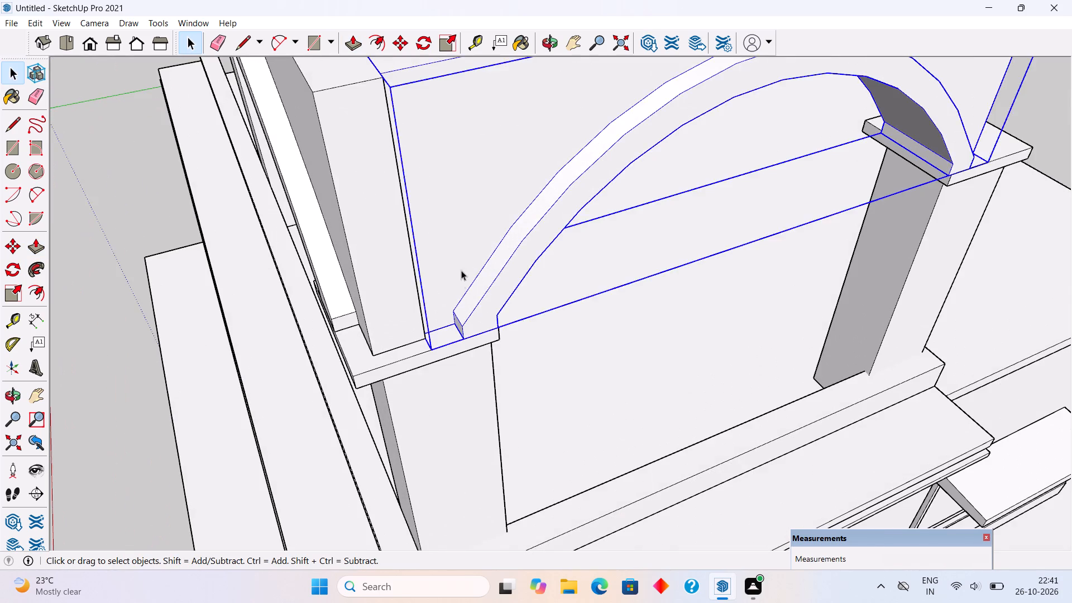
{"action": "scroll", "coordinate": [459, 286], "scroll_direction": "up", "scroll_amount": 9}
{"action": "scroll", "coordinate": [390, 375], "scroll_direction": "up", "scroll_amount": 4}
{"action": "middle_click_drag", "start_coordinate": [374, 374], "coordinate": [272, 384]}
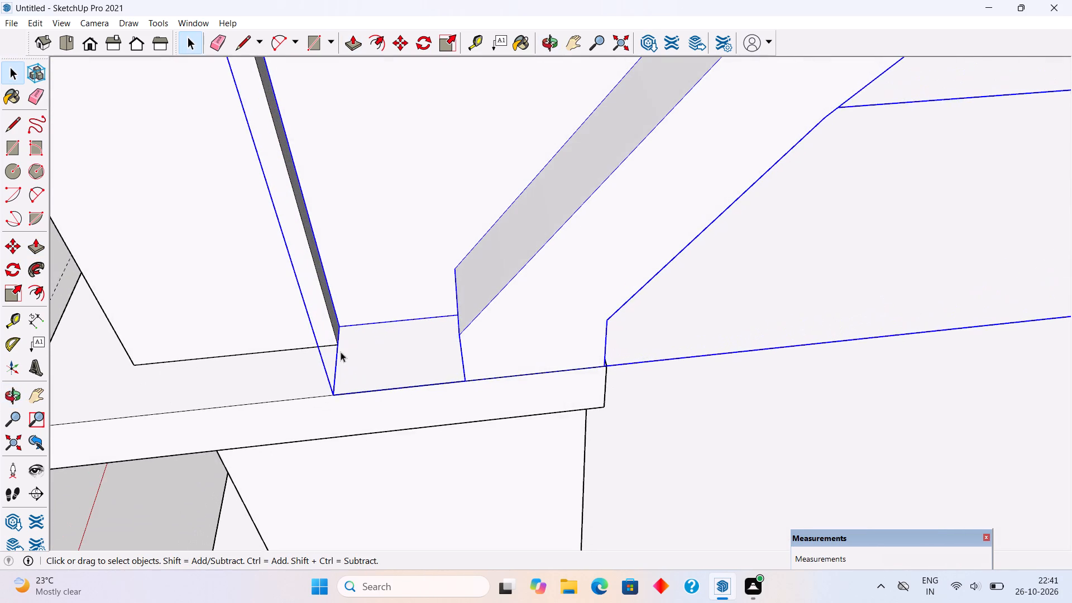
{"action": "scroll", "coordinate": [341, 327], "scroll_direction": "up", "scroll_amount": 2}
{"action": "key", "text": "m"}
{"action": "left_click", "coordinate": [341, 327]}
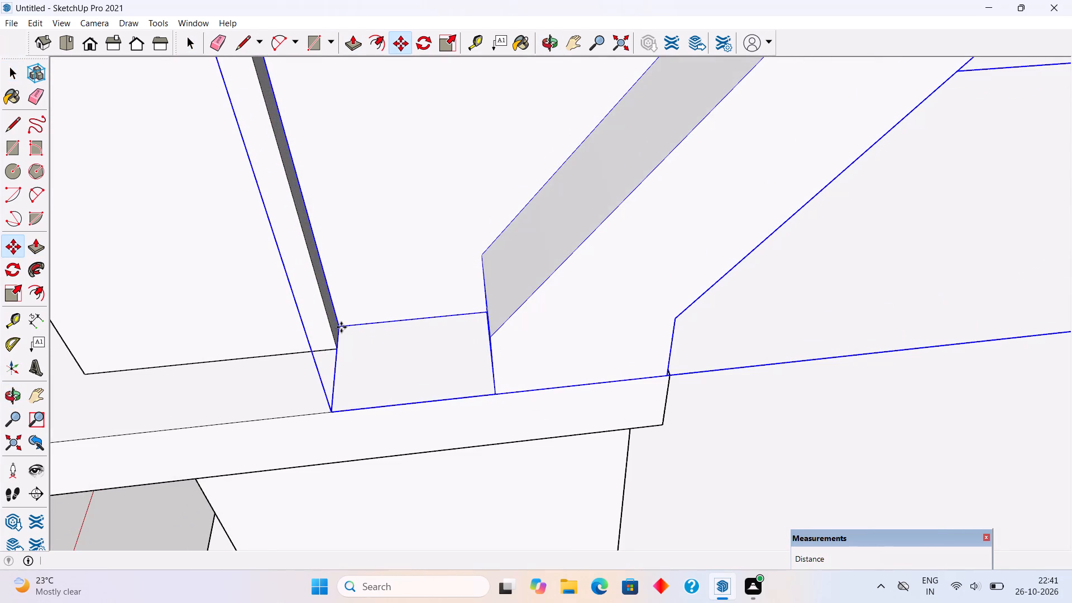
{"action": "left_click", "coordinate": [338, 341]}
{"action": "key", "text": "space"}
Pull the corner pillar's lower cap slab out 2" on the face towards the front arch opening.
{"action": "scroll", "coordinate": [338, 341], "scroll_direction": "down", "scroll_amount": 6}
{"action": "middle_click_drag", "start_coordinate": [516, 374], "coordinate": [455, 268]}
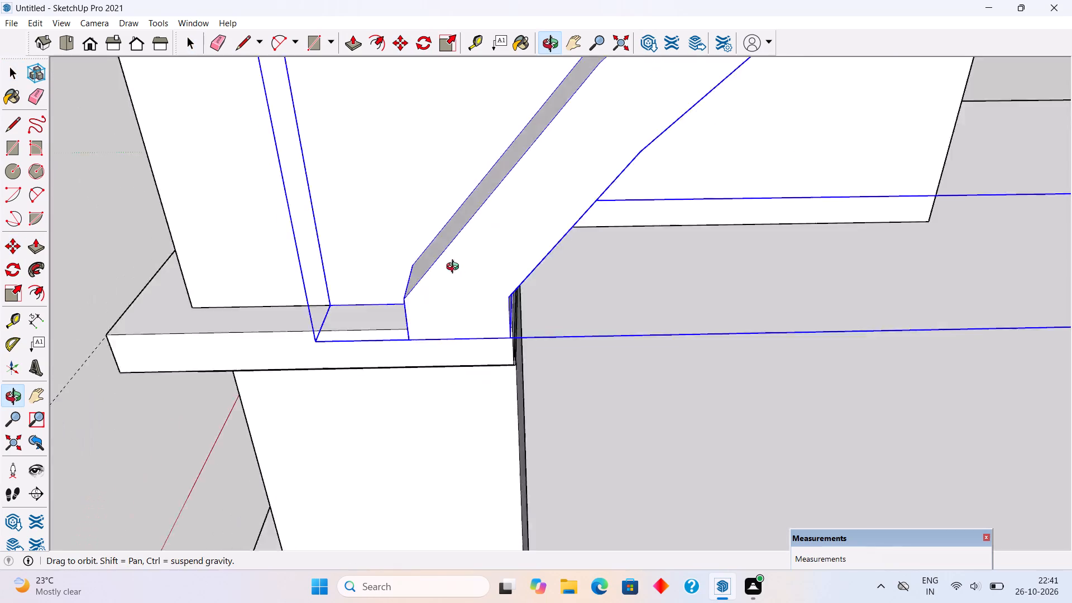
{"action": "middle_click_drag", "start_coordinate": [455, 268], "coordinate": [312, 152]}
{"action": "triple_click", "coordinate": [464, 284]}
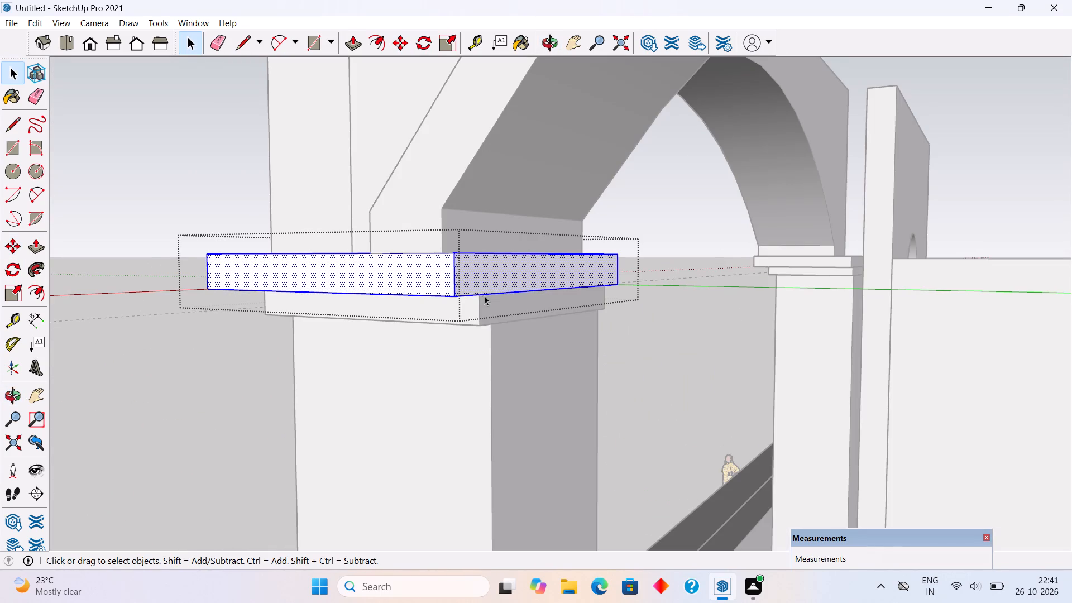
{"action": "triple_click", "coordinate": [500, 309]}
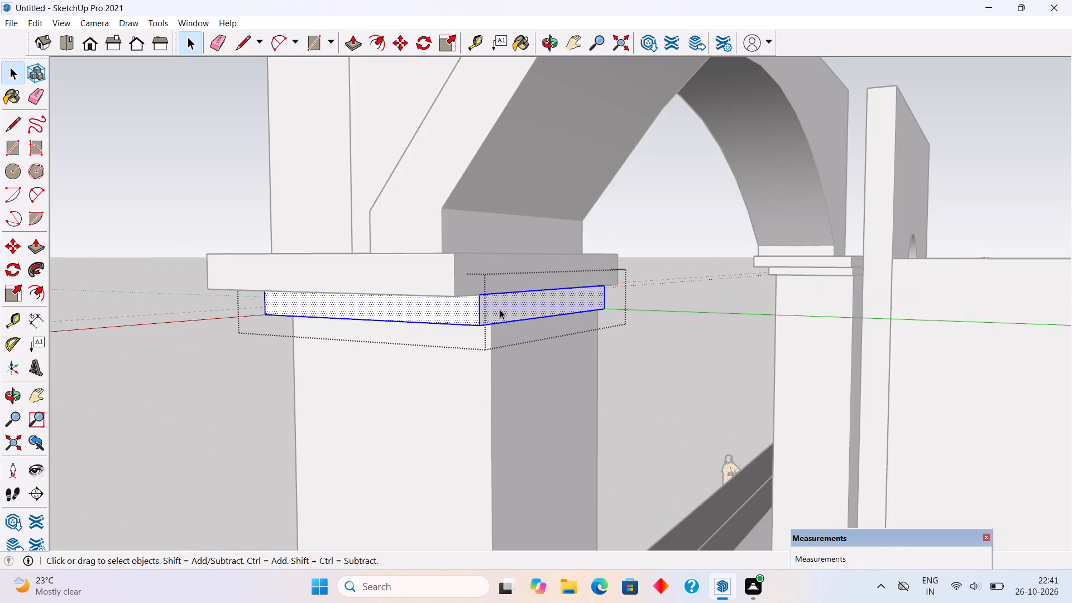
{"action": "key", "text": "p"}
{"action": "left_click", "coordinate": [500, 309]}
{"action": "type", "text": "2\""}
{"action": "key", "text": "Return"}
{"action": "key", "text": "space"}
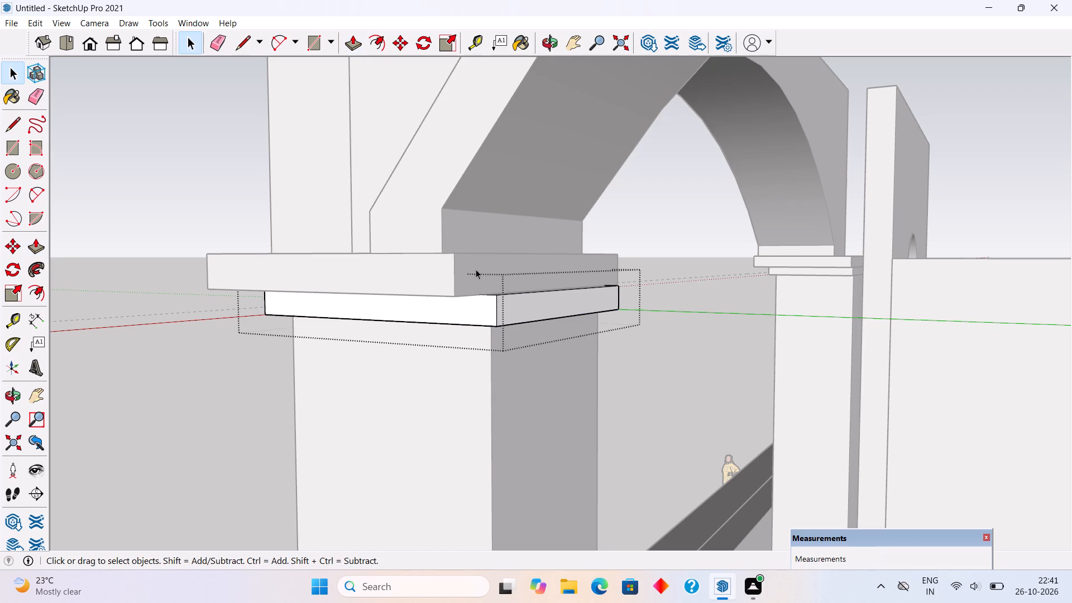
Pull the corner pillar's upper cap slab out 4" on the face towards the front arch opening.
{"action": "triple_click", "coordinate": [476, 267]}
{"action": "key", "text": "p"}
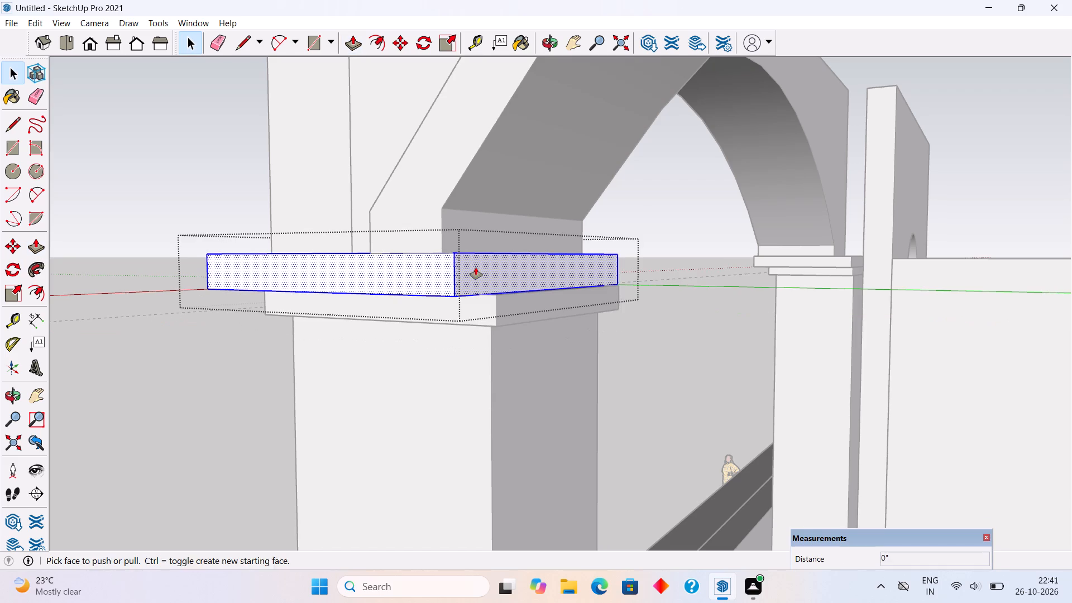
{"action": "left_click", "coordinate": [476, 267]}
{"action": "key", "text": "4"}
{"action": "key", "text": "shift+quotedbl"}
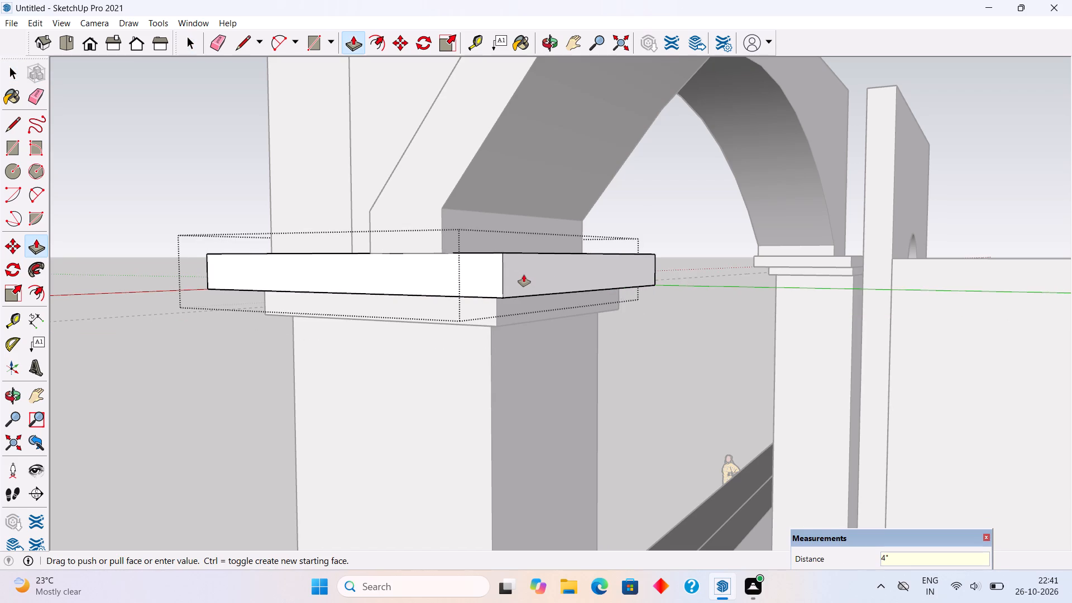
{"action": "key", "text": "Return"}
{"action": "key", "text": "space"}
{"action": "scroll", "coordinate": [524, 275], "scroll_direction": "down", "scroll_amount": 11}
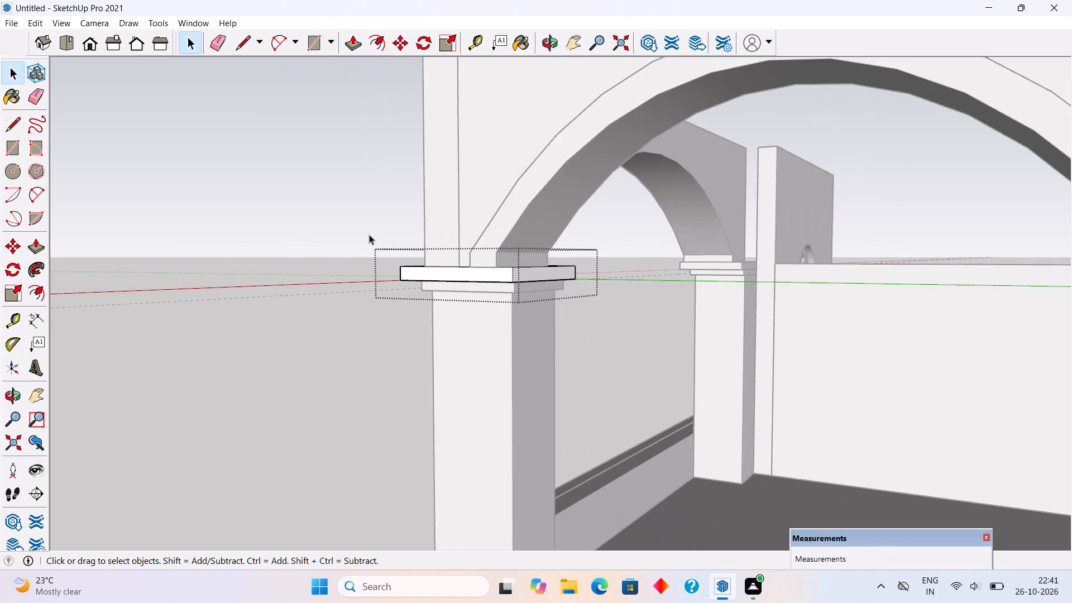
{"action": "left_click", "coordinate": [366, 233]}
Examine the upper-floor arched beams, pillars and the whole building from several sides.
{"action": "scroll", "coordinate": [366, 230], "scroll_direction": "down", "scroll_amount": 6}
{"action": "middle_click_drag", "start_coordinate": [655, 302], "coordinate": [875, 320]}
{"action": "scroll", "coordinate": [753, 280], "scroll_direction": "down", "scroll_amount": 2}
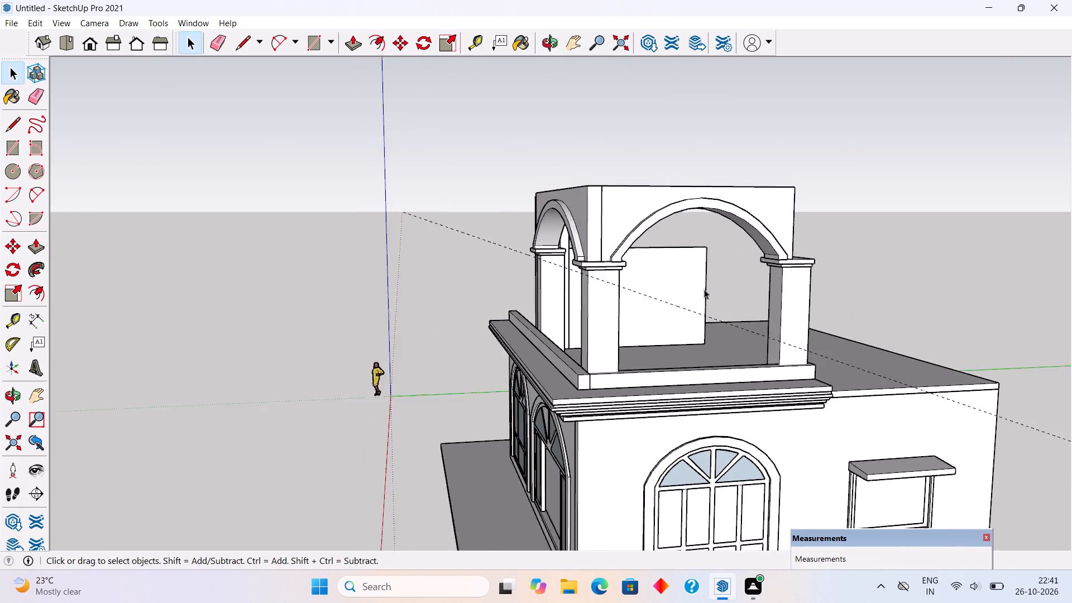
{"action": "scroll", "coordinate": [704, 289], "scroll_direction": "down", "scroll_amount": 3}
{"action": "middle_click_drag", "start_coordinate": [621, 317], "coordinate": [915, 315]}
{"action": "scroll", "coordinate": [714, 257], "scroll_direction": "up", "scroll_amount": 9}
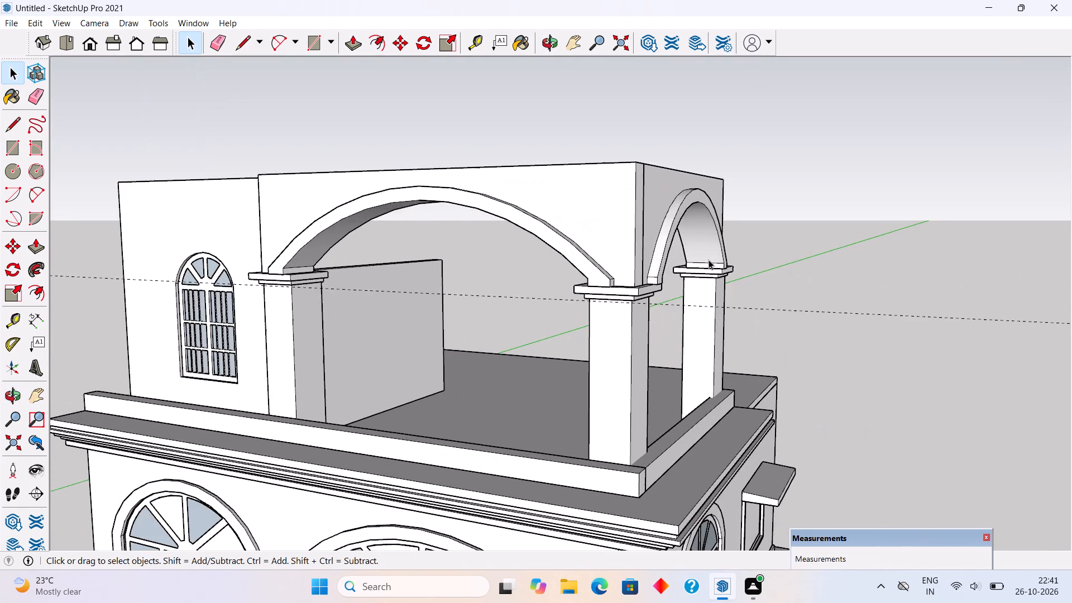
{"action": "scroll", "coordinate": [709, 260], "scroll_direction": "up", "scroll_amount": 3}
{"action": "middle_click_drag", "start_coordinate": [798, 279], "coordinate": [401, 310]}
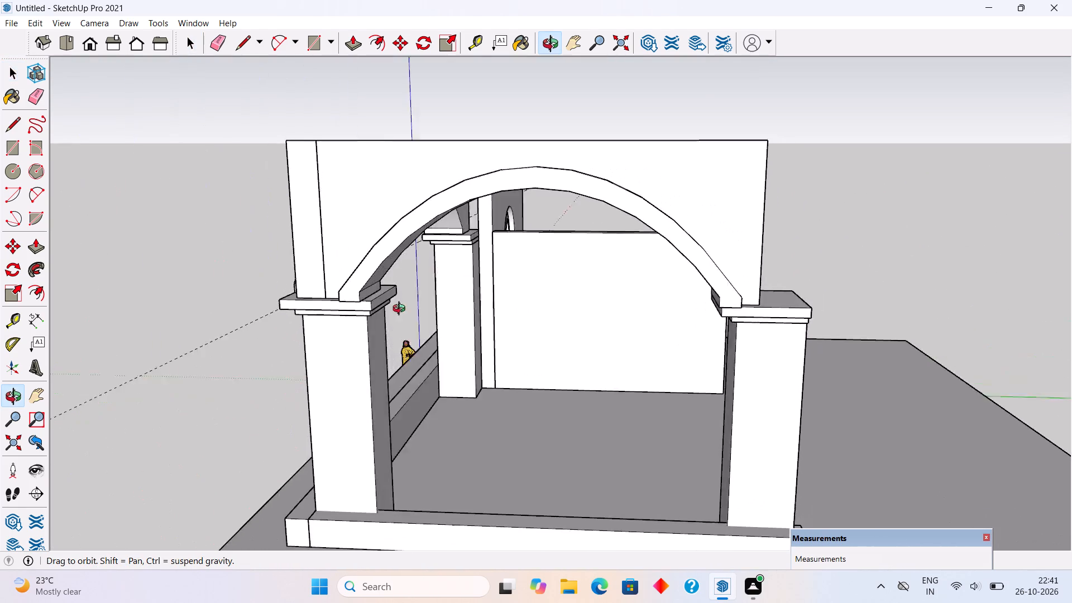
{"action": "middle_click_drag", "start_coordinate": [401, 310], "coordinate": [573, 330]}
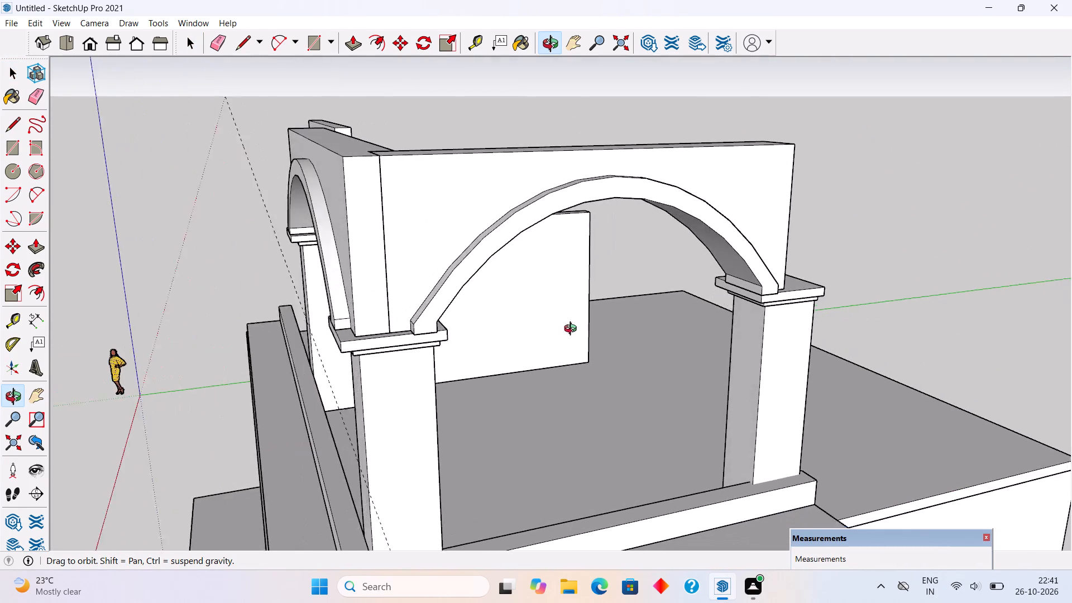
{"action": "middle_click_drag", "start_coordinate": [573, 330], "coordinate": [750, 372]}
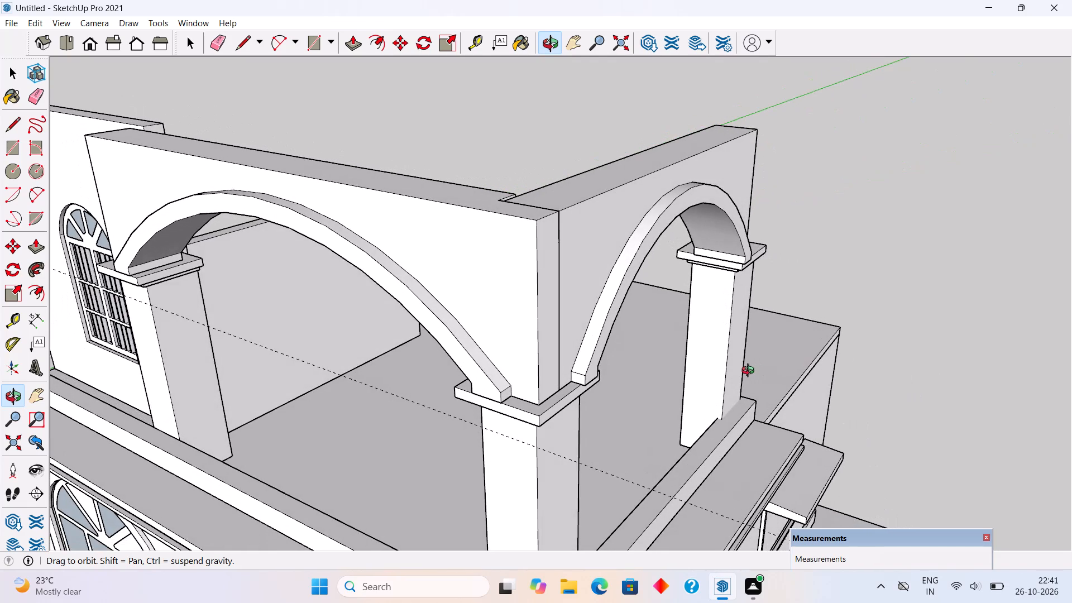
{"action": "middle_click_drag", "start_coordinate": [750, 372], "coordinate": [750, 365]}
{"action": "scroll", "coordinate": [758, 295], "scroll_direction": "down", "scroll_amount": 3}
{"action": "scroll", "coordinate": [682, 227], "scroll_direction": "down", "scroll_amount": 5}
{"action": "scroll", "coordinate": [620, 259], "scroll_direction": "down", "scroll_amount": 4}
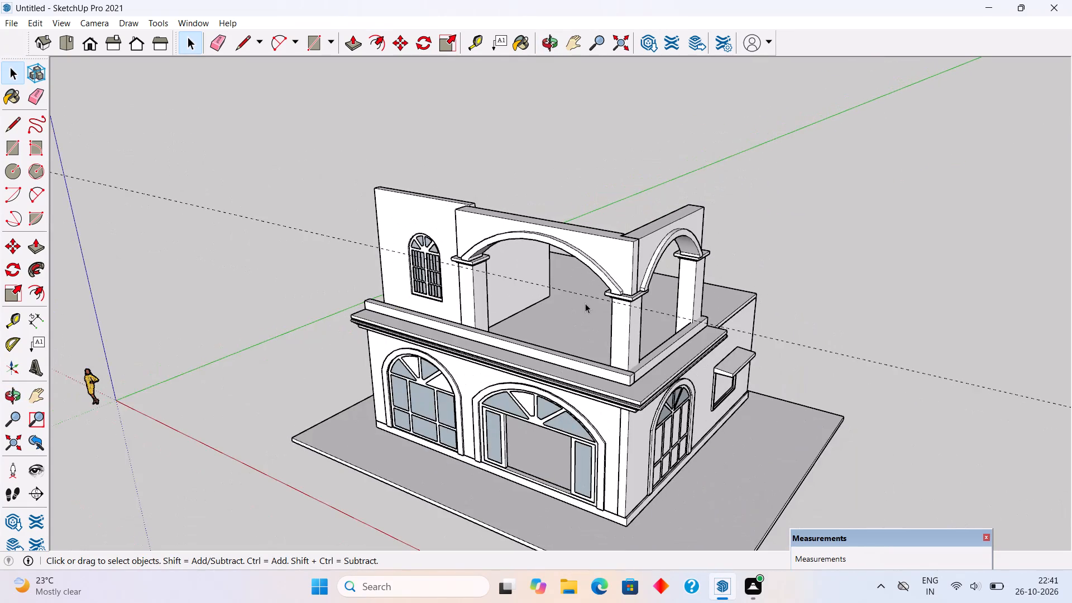
{"action": "middle_click_drag", "start_coordinate": [585, 309], "coordinate": [712, 226]}
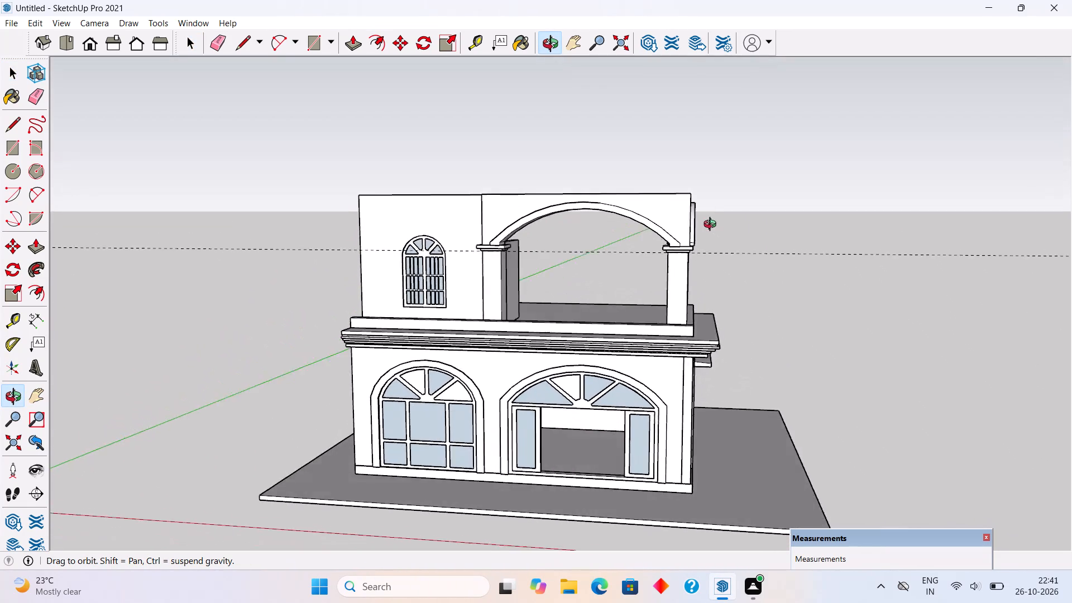
{"action": "middle_click_drag", "start_coordinate": [712, 226], "coordinate": [782, 220]}
{"action": "scroll", "coordinate": [522, 217], "scroll_direction": "down", "scroll_amount": 3}
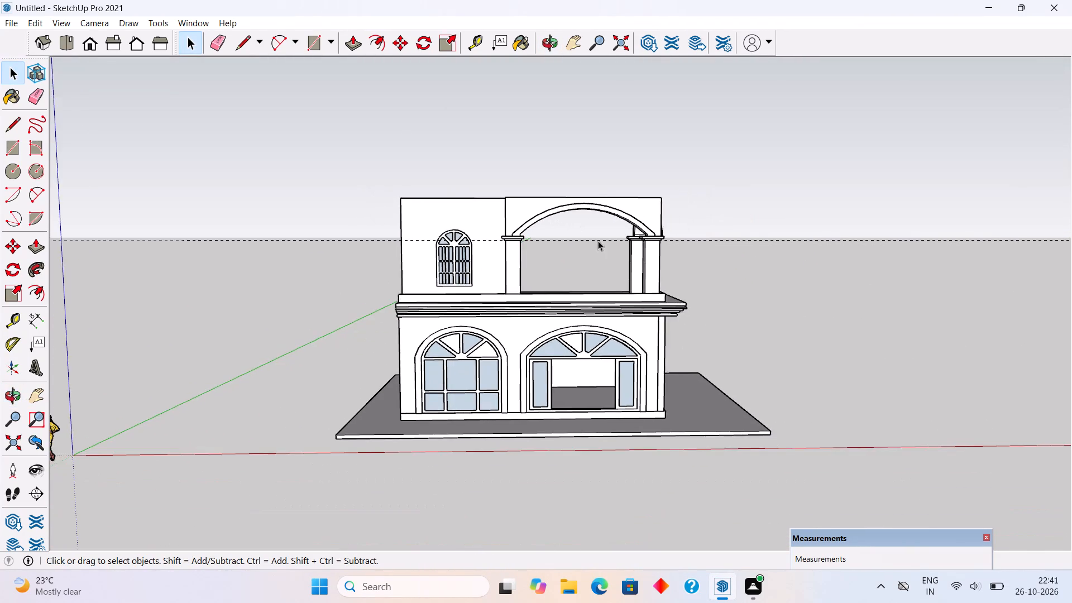
{"action": "scroll", "coordinate": [667, 242], "scroll_direction": "up", "scroll_amount": 4}
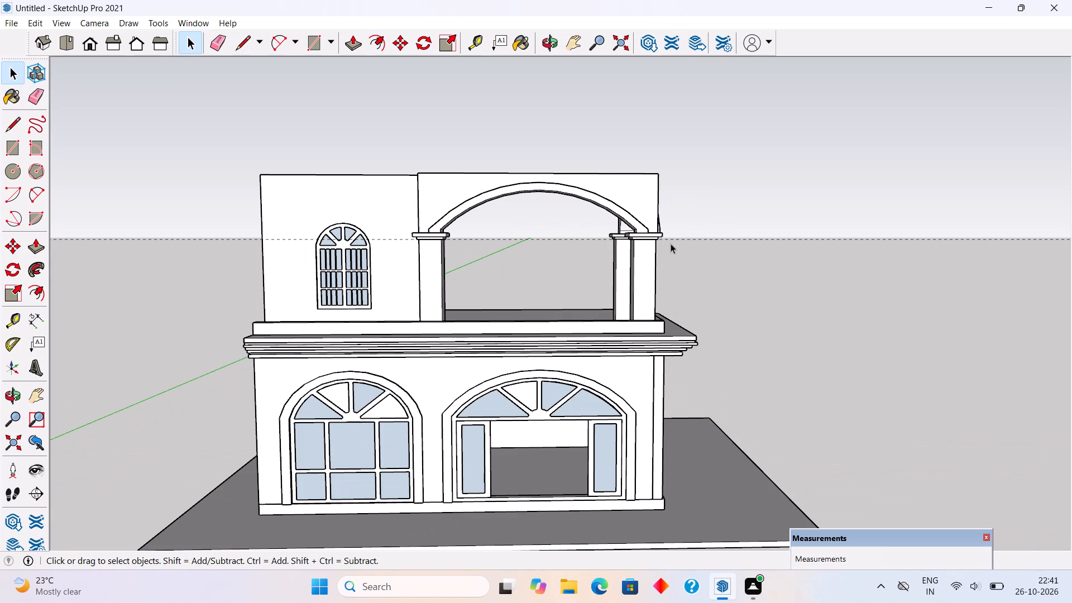
{"action": "scroll", "coordinate": [671, 243], "scroll_direction": "down", "scroll_amount": 2}
{"action": "scroll", "coordinate": [718, 296], "scroll_direction": "up", "scroll_amount": 5}
{"action": "middle_click_drag", "start_coordinate": [567, 295], "coordinate": [337, 260]}
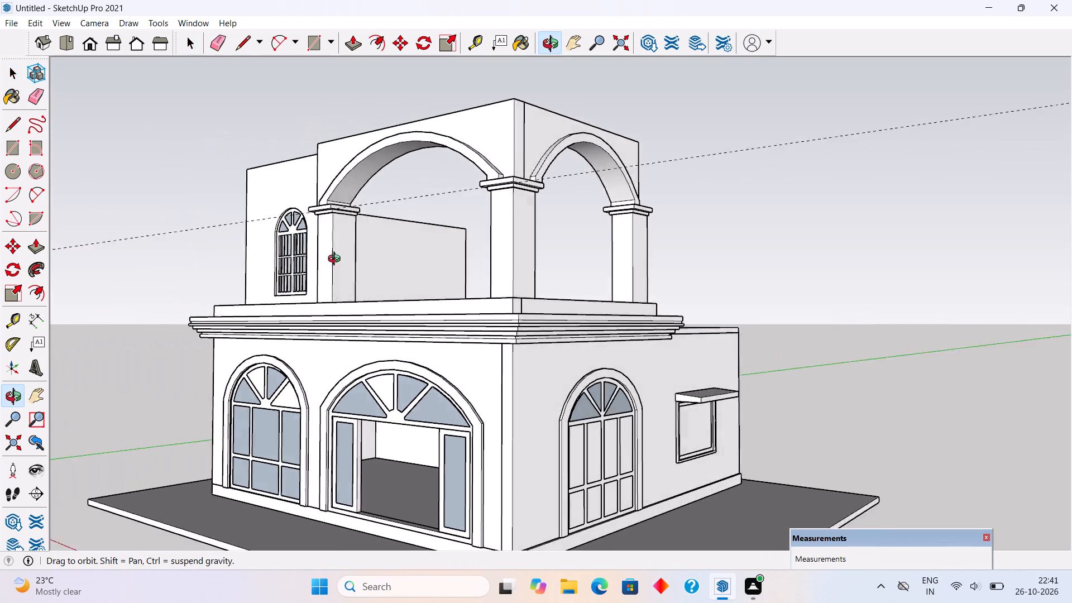
{"action": "middle_click_drag", "start_coordinate": [337, 260], "coordinate": [154, 305]}
{"action": "middle_click_drag", "start_coordinate": [886, 313], "coordinate": [551, 396]}
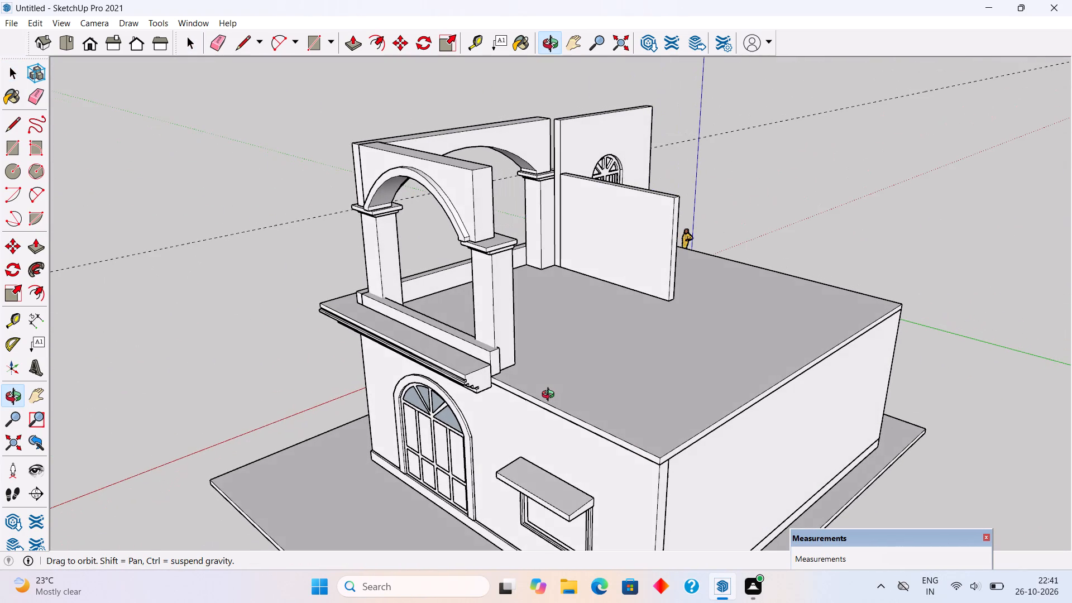
{"action": "middle_click_drag", "start_coordinate": [551, 396], "coordinate": [489, 387]}
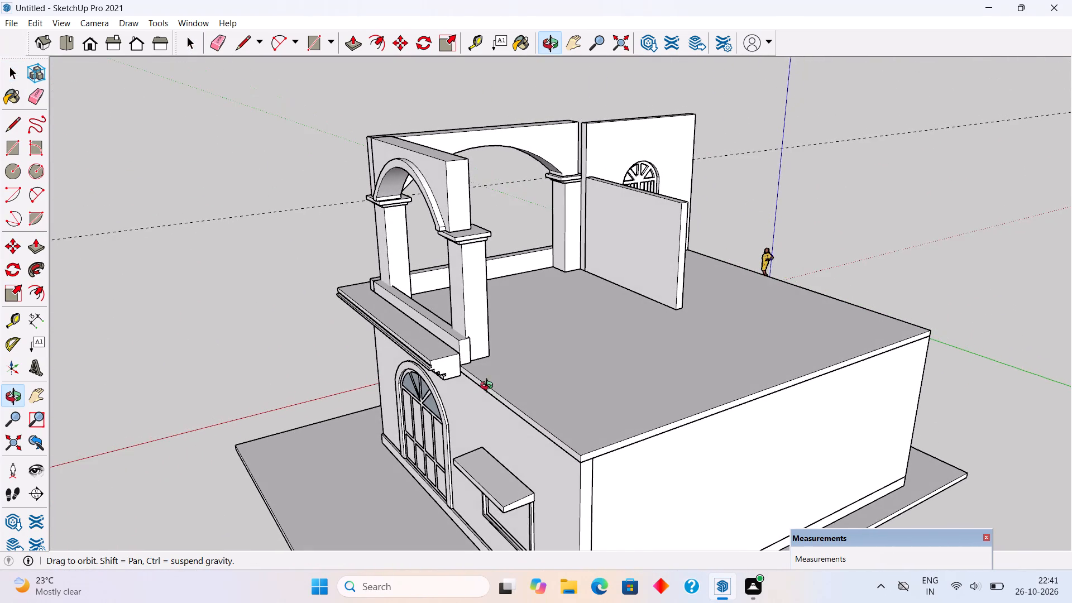
{"action": "middle_click_drag", "start_coordinate": [489, 387], "coordinate": [490, 386]}
{"action": "scroll", "coordinate": [490, 386], "scroll_direction": "up", "scroll_amount": 7}
{"action": "middle_click_drag", "start_coordinate": [556, 391], "coordinate": [745, 337]}
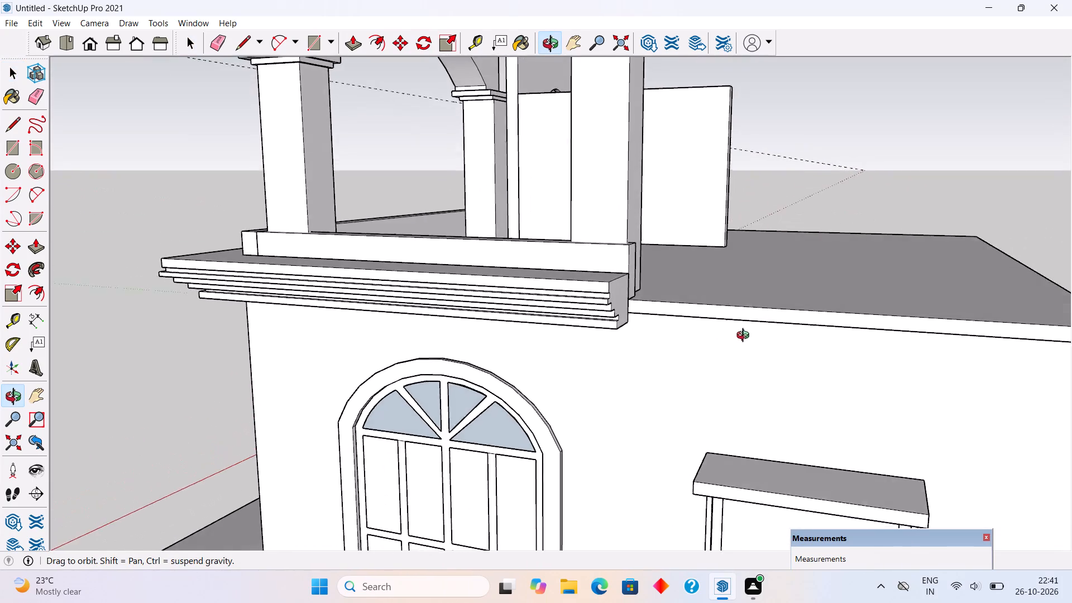
{"action": "middle_click_drag", "start_coordinate": [745, 337], "coordinate": [744, 335]}
{"action": "scroll", "coordinate": [741, 333], "scroll_direction": "down", "scroll_amount": 8}
{"action": "middle_click_drag", "start_coordinate": [591, 345], "coordinate": [701, 357]}
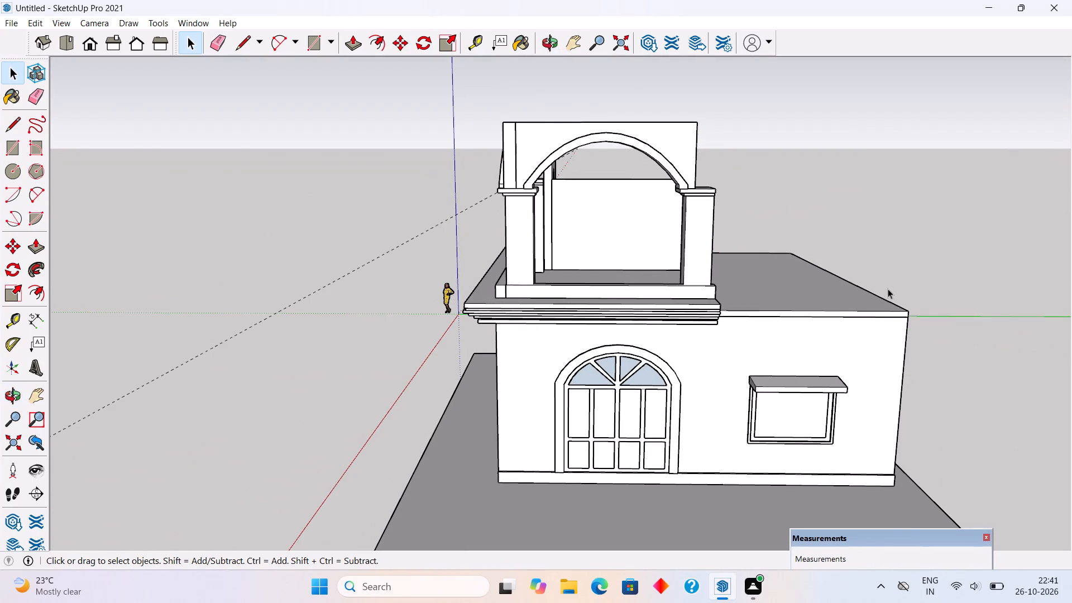
Place a guide line on the roof slab along the base edge of the front arched beam's far pillar, extending past the partition wall.
{"action": "scroll", "coordinate": [888, 289], "scroll_direction": "up", "scroll_amount": 5}
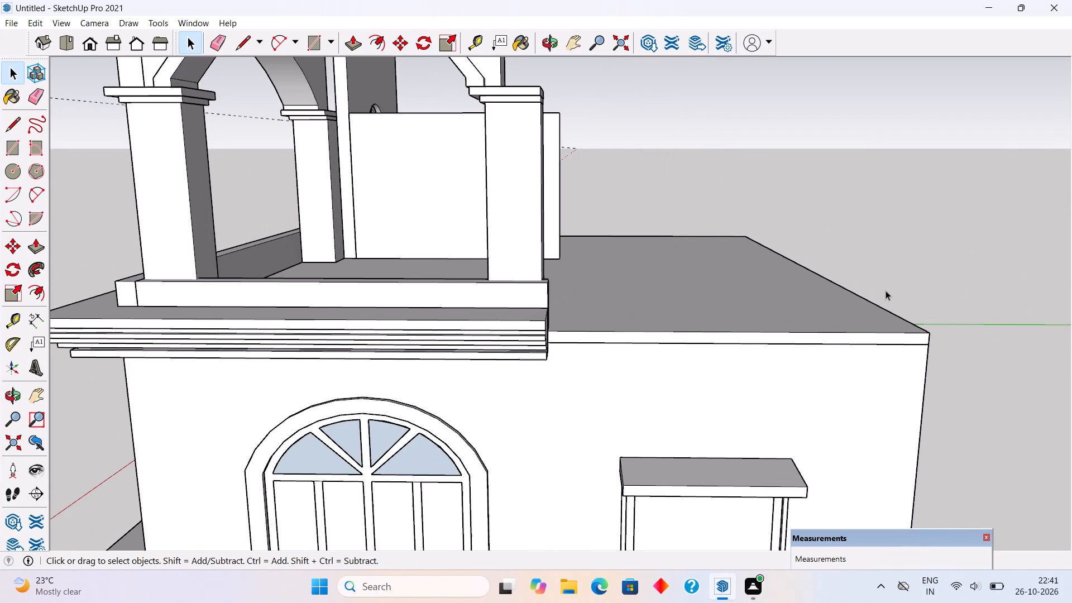
{"action": "scroll", "coordinate": [886, 290], "scroll_direction": "up", "scroll_amount": 1}
{"action": "middle_click_drag", "start_coordinate": [864, 296], "coordinate": [595, 368]}
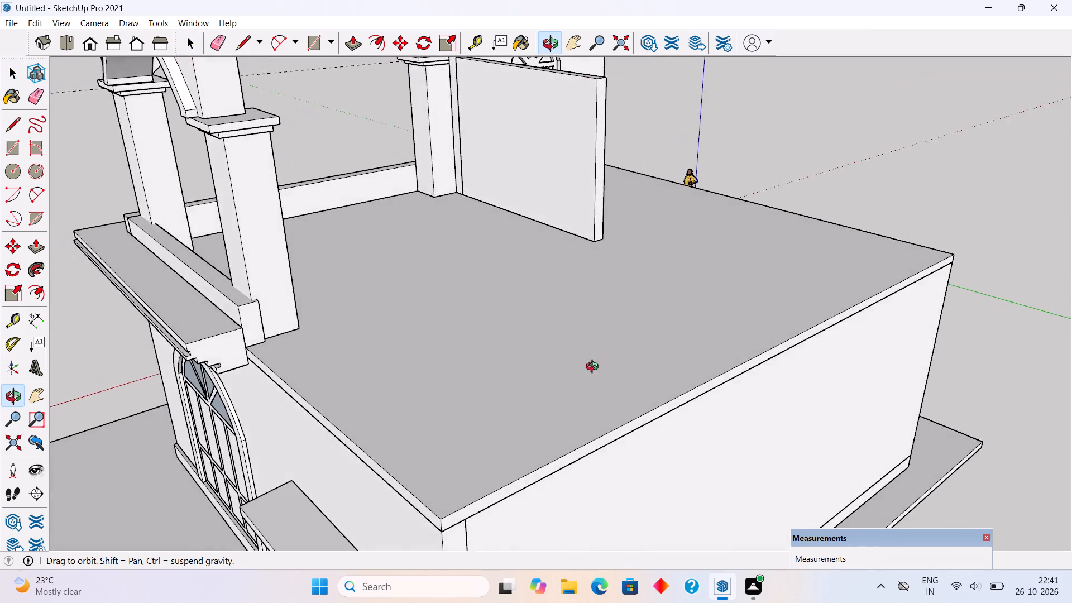
{"action": "middle_click_drag", "start_coordinate": [595, 368], "coordinate": [527, 377]}
{"action": "scroll", "coordinate": [266, 377], "scroll_direction": "up", "scroll_amount": 2}
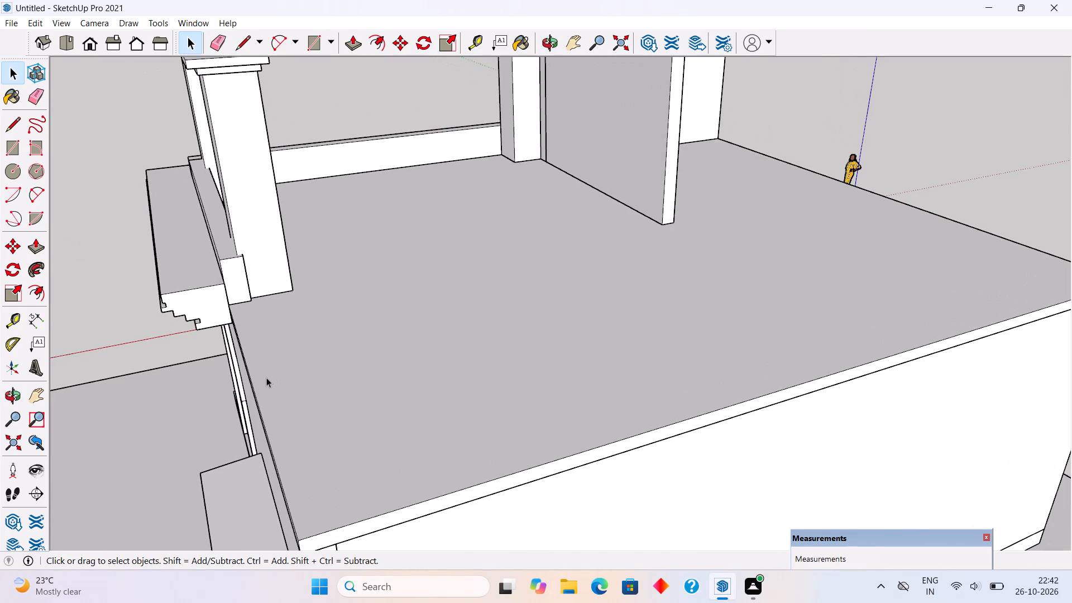
{"action": "middle_click_drag", "start_coordinate": [273, 398], "coordinate": [298, 422]}
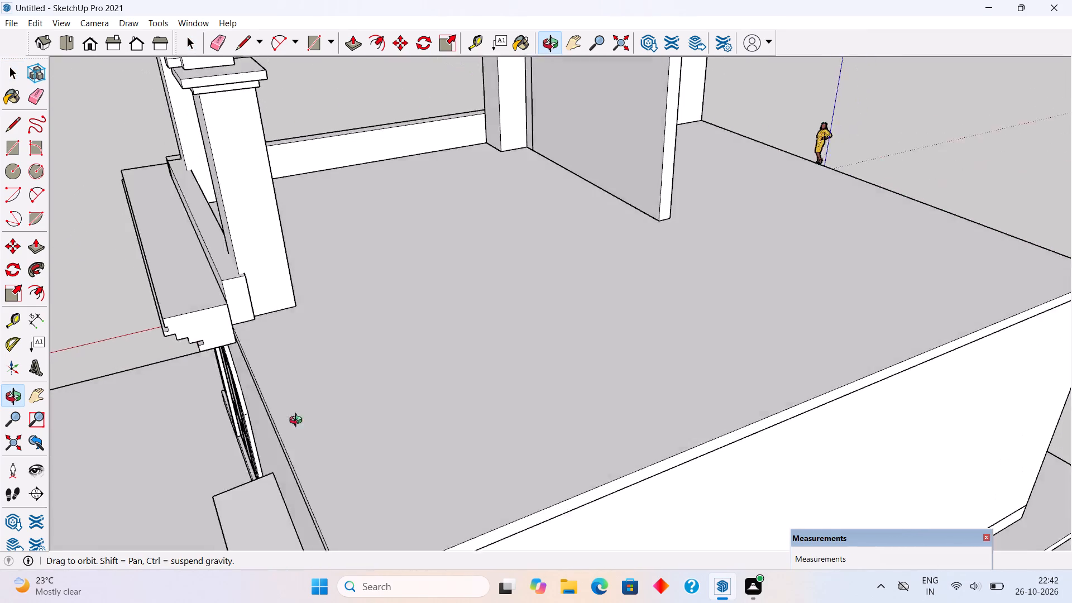
{"action": "middle_click_drag", "start_coordinate": [298, 422], "coordinate": [127, 530]}
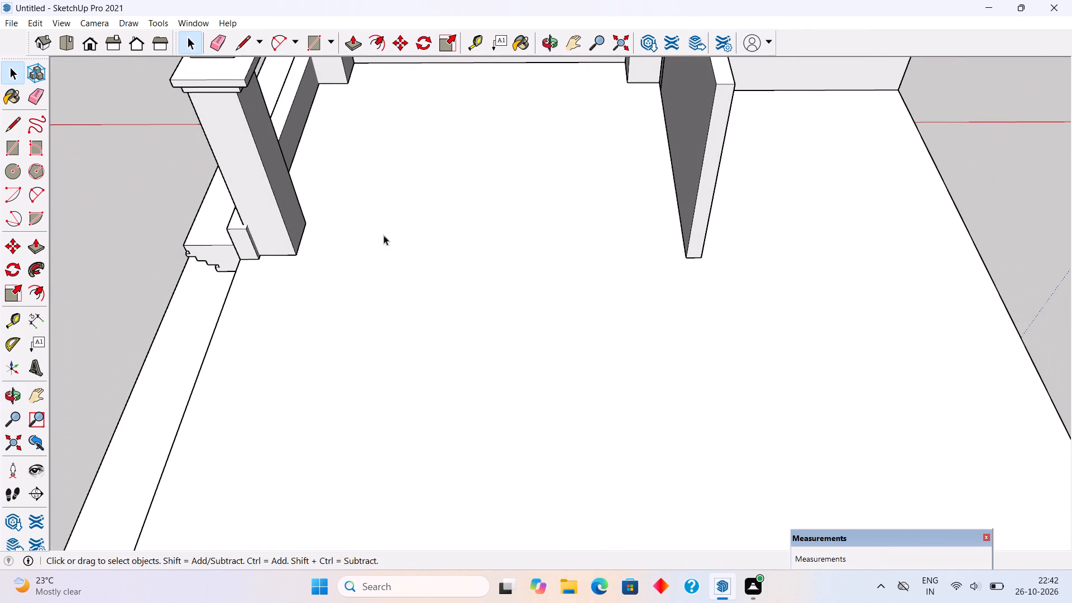
{"action": "scroll", "coordinate": [337, 236], "scroll_direction": "up", "scroll_amount": 2}
{"action": "key", "text": "t"}
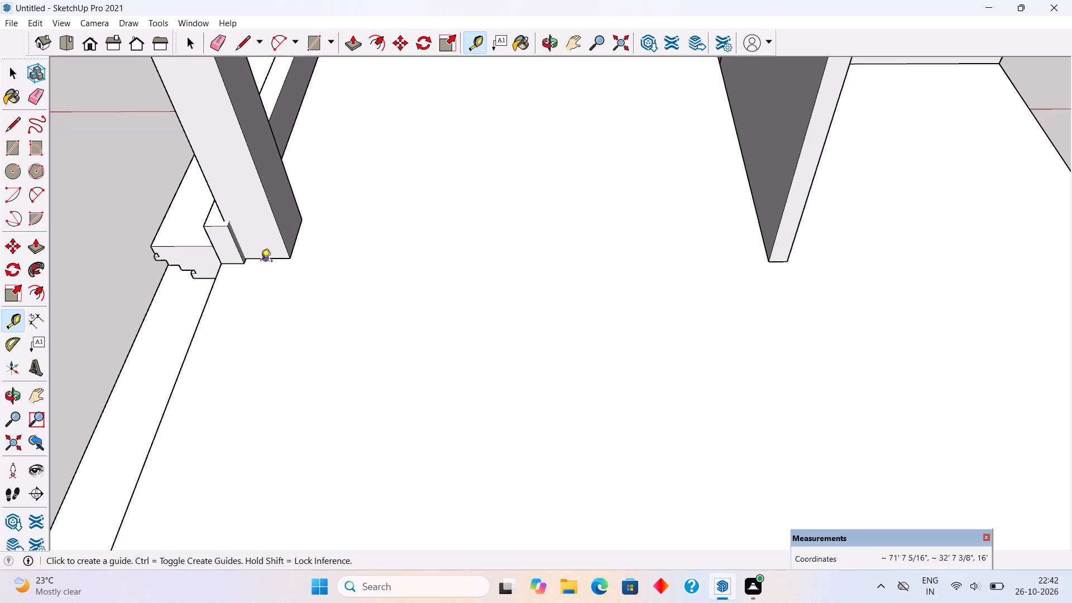
{"action": "double_click", "coordinate": [261, 262]}
{"action": "middle_click_drag", "start_coordinate": [430, 279], "coordinate": [326, 310]}
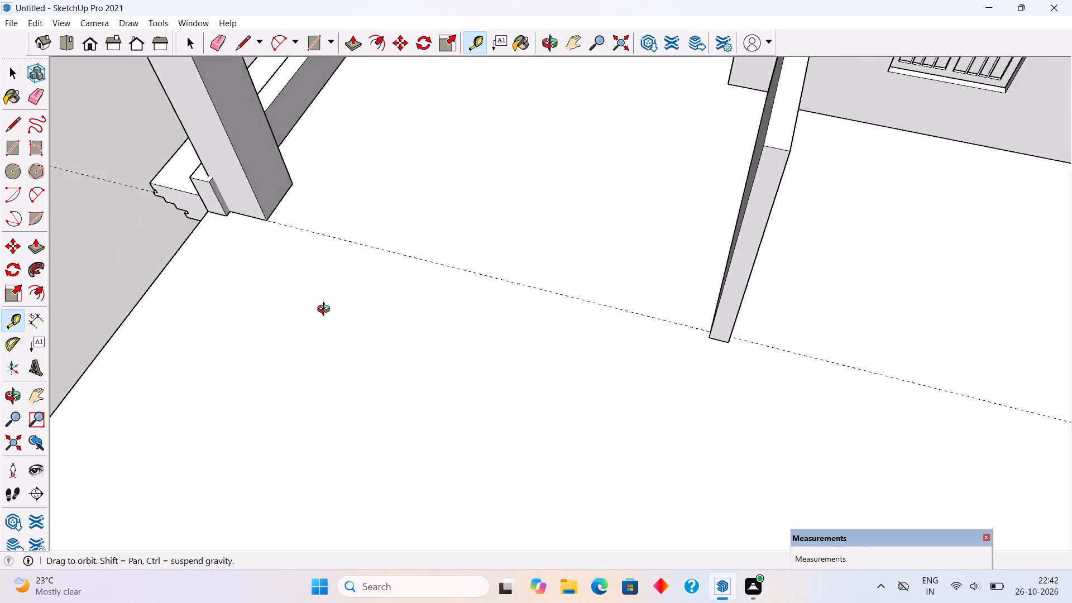
{"action": "middle_click_drag", "start_coordinate": [326, 310], "coordinate": [312, 314]}
{"action": "key", "text": "space"}
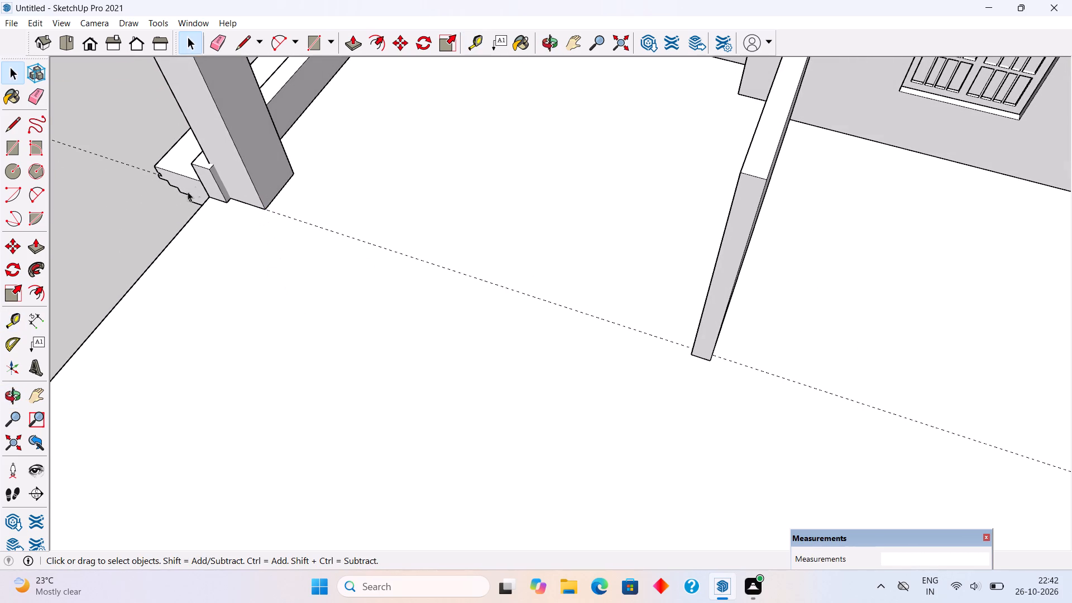
Push the low parapet's end face back in line with the face of the pillar beside it.
{"action": "triple_click", "coordinate": [213, 181]}
{"action": "key", "text": "p"}
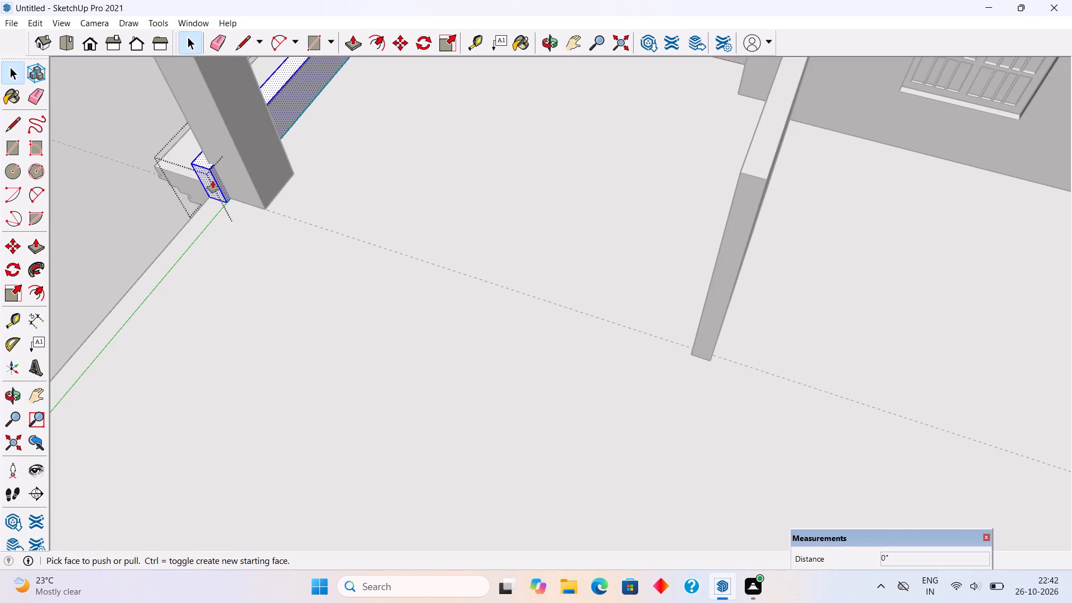
{"action": "left_click", "coordinate": [213, 181]}
{"action": "left_click", "coordinate": [216, 168]}
{"action": "key", "text": "space"}
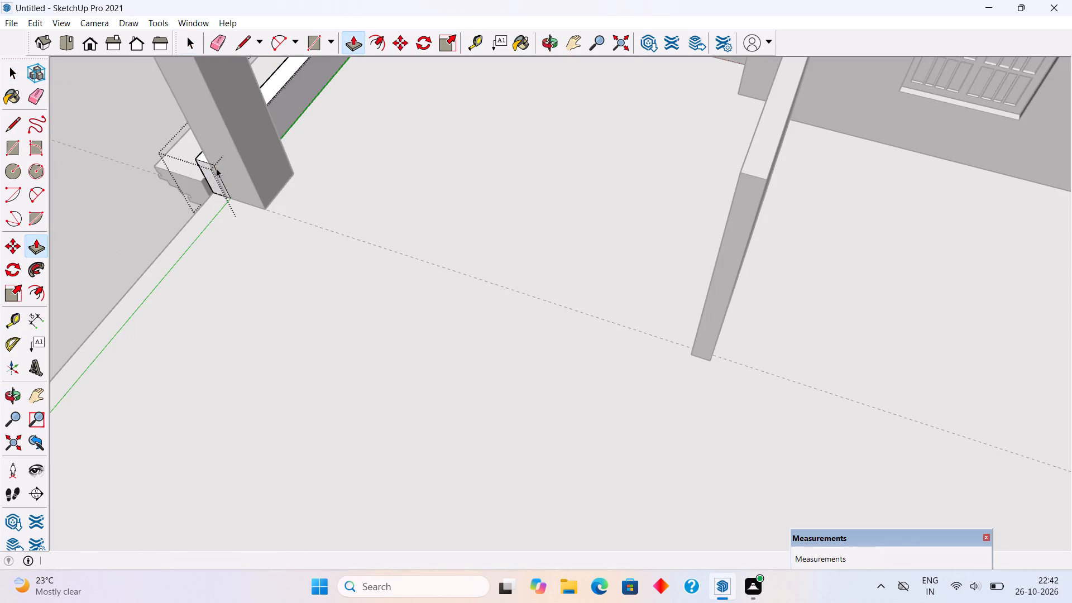
{"action": "left_click", "coordinate": [112, 159]}
{"action": "scroll", "coordinate": [317, 216], "scroll_direction": "up", "scroll_amount": 1}
{"action": "middle_click_drag", "start_coordinate": [355, 221], "coordinate": [420, 221]}
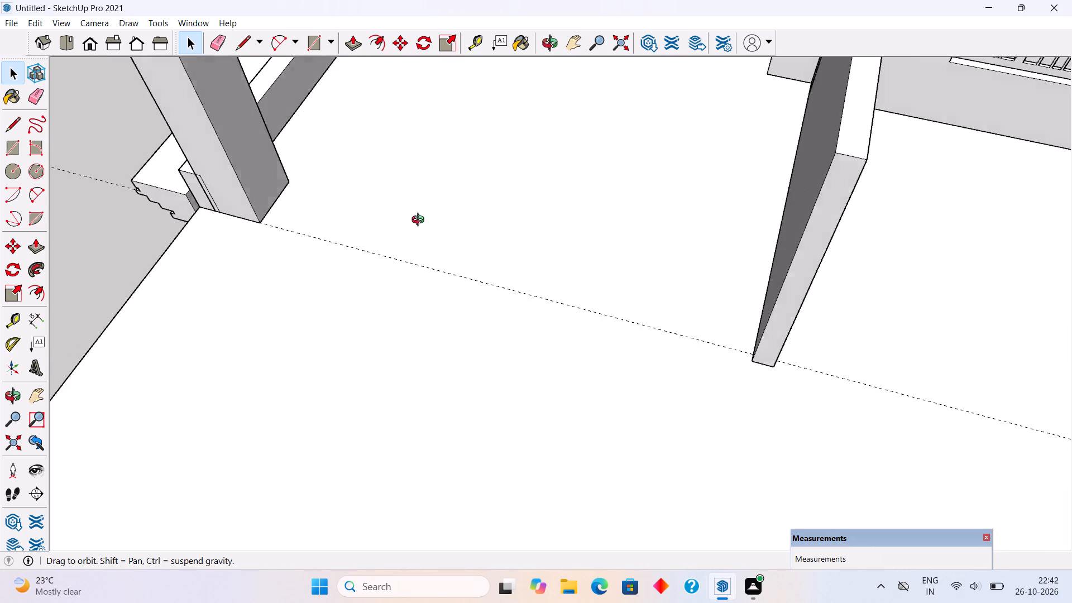
Push the end face of the stepped cornice beside the front arched beam's far pillar back by about 3 3/8".
{"action": "middle_click_drag", "start_coordinate": [420, 221], "coordinate": [462, 217]}
{"action": "left_click", "coordinate": [180, 279]}
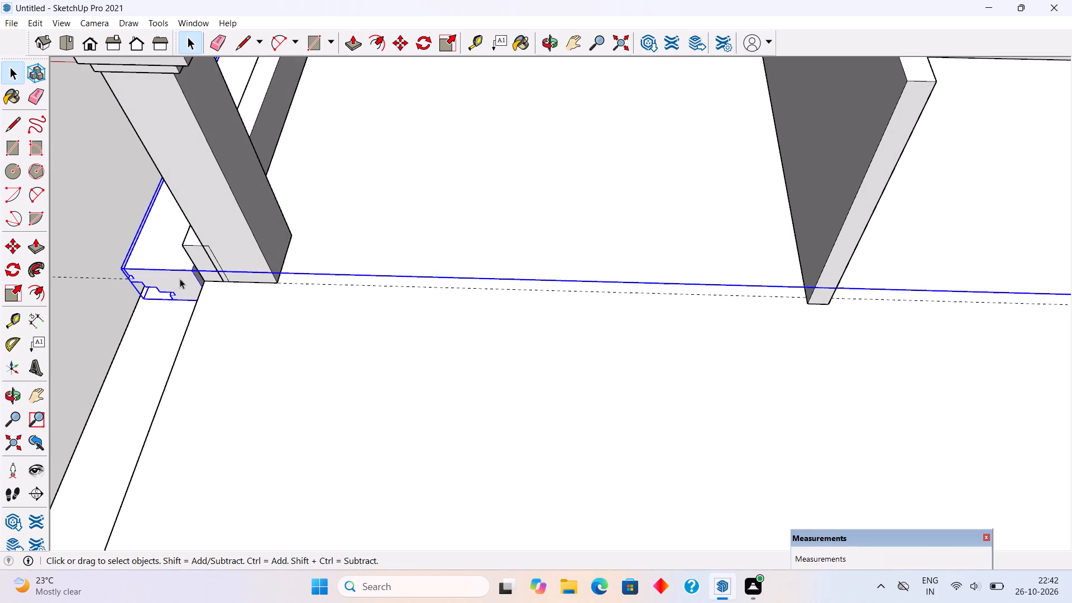
{"action": "double_click", "coordinate": [180, 279]}
{"action": "left_click", "coordinate": [180, 283]}
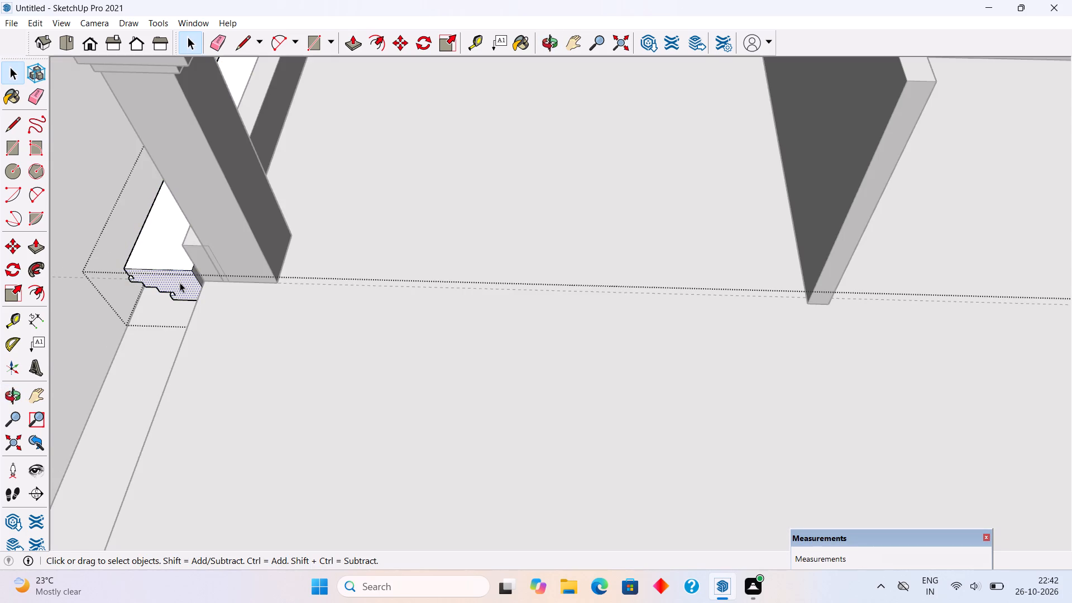
{"action": "key", "text": "p"}
{"action": "left_click", "coordinate": [180, 283]}
{"action": "left_click", "coordinate": [197, 256]}
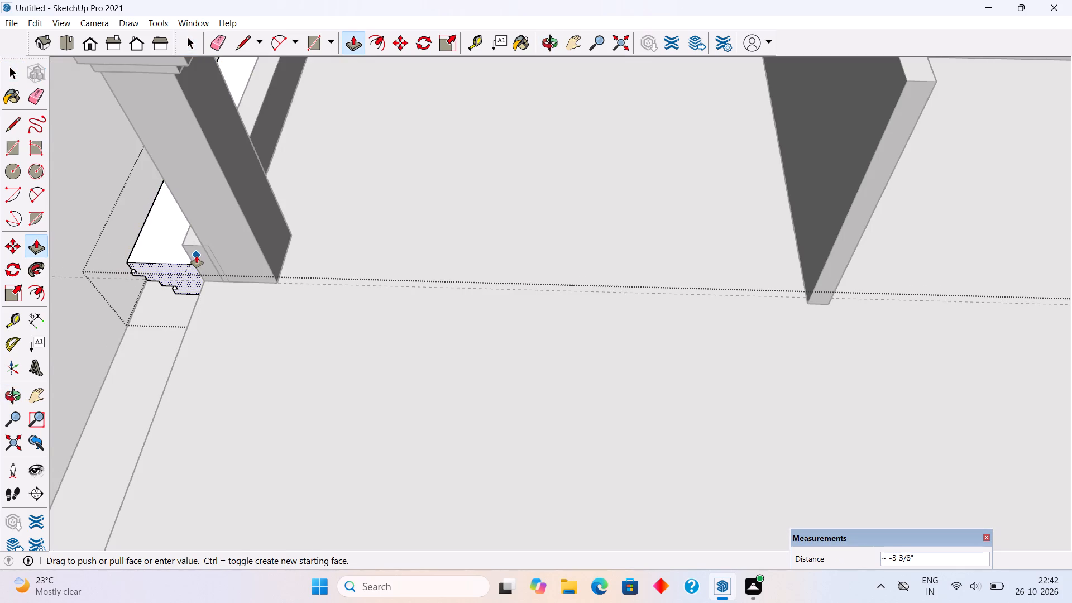
{"action": "key", "text": "space"}
{"action": "left_click", "coordinate": [109, 172]}
{"action": "scroll", "coordinate": [175, 209], "scroll_direction": "down", "scroll_amount": 3}
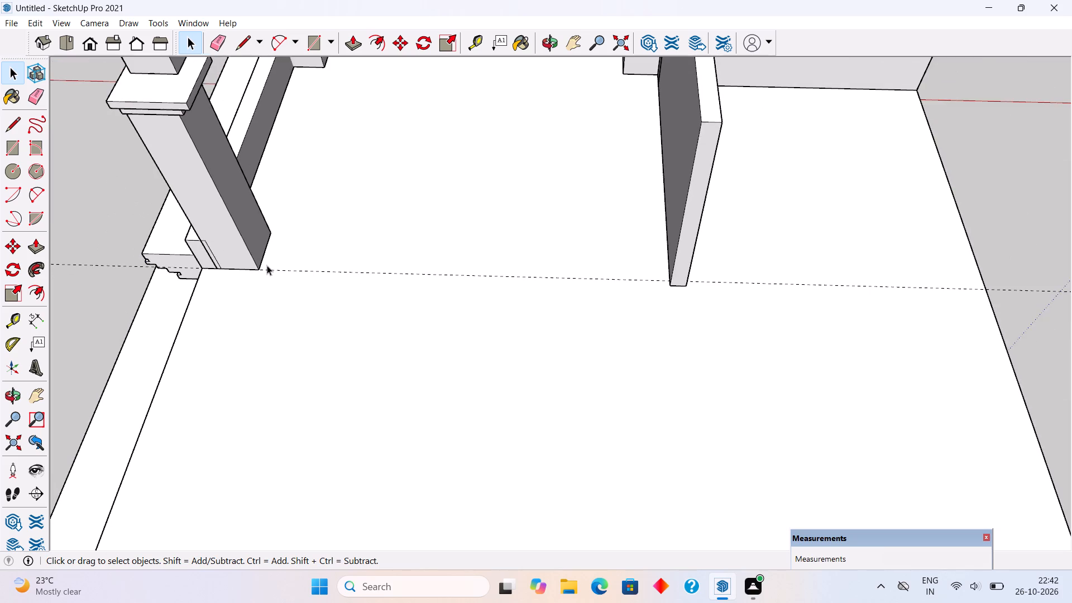
Place a parallel guide line 9" from the guide running along the far pillar's base, on the open roof side.
{"action": "scroll", "coordinate": [268, 265], "scroll_direction": "up", "scroll_amount": 1}
{"action": "key", "text": "t"}
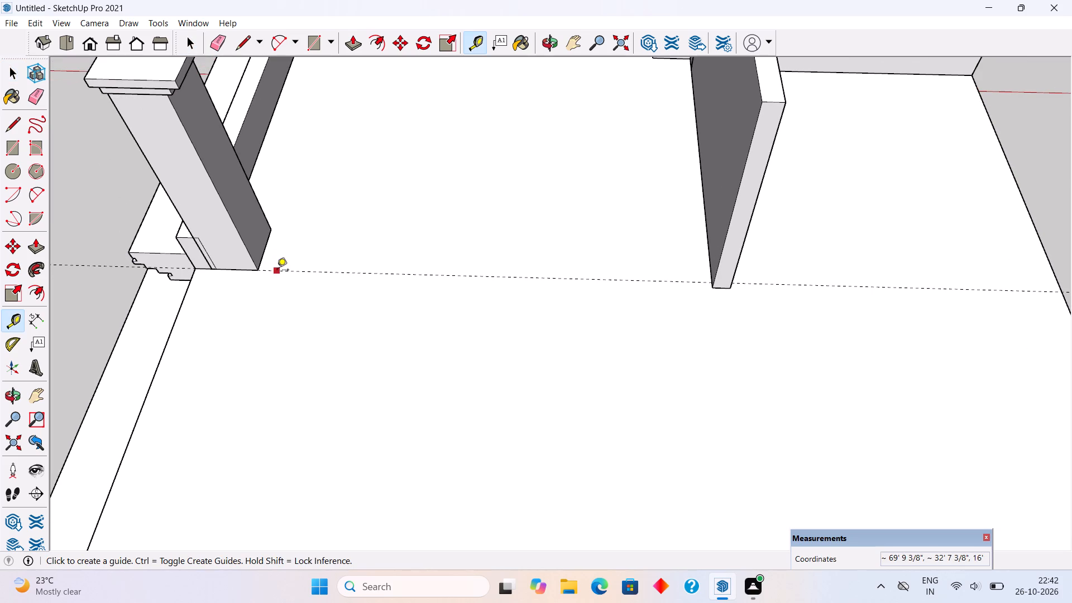
{"action": "left_click", "coordinate": [394, 275]}
{"action": "type", "text": "9\""}
{"action": "key", "text": "Return"}
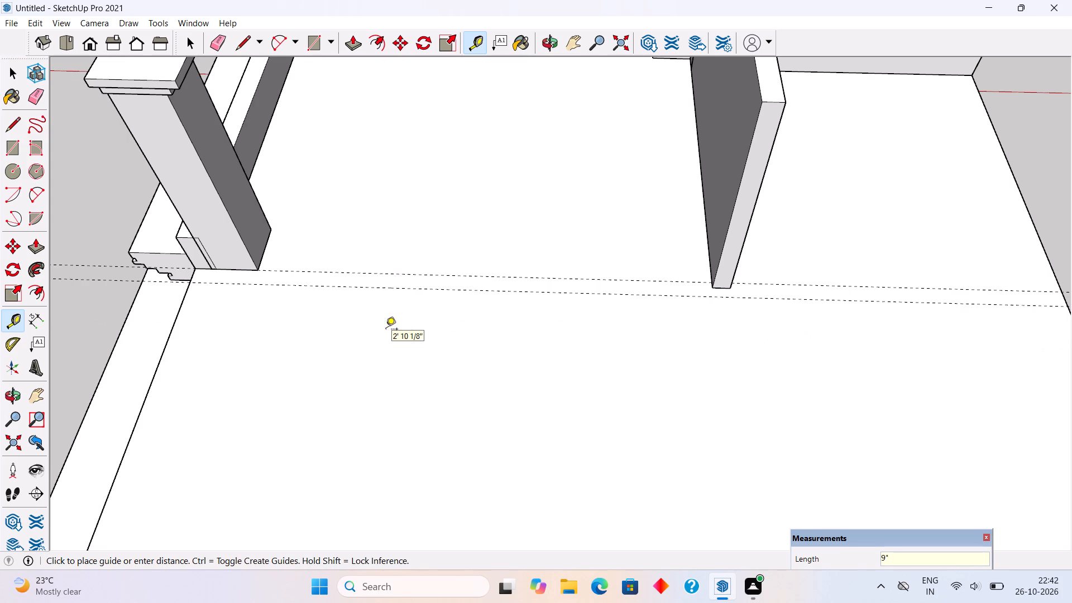
Place a guide line on the roof slab 9" in from its outer edge beside the far pillar.
{"action": "left_click", "coordinate": [154, 373]}
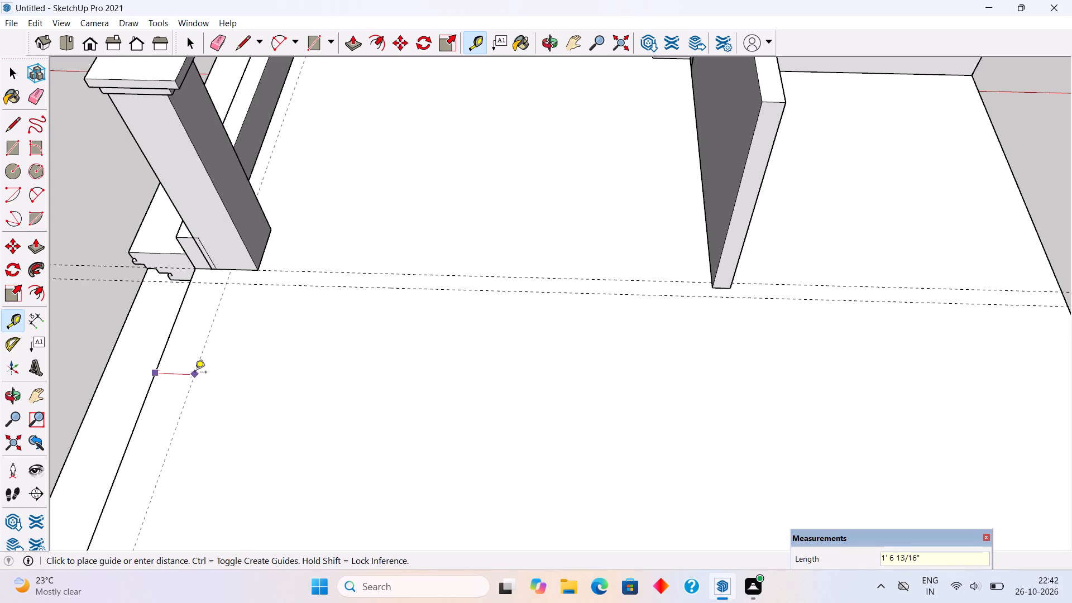
{"action": "key", "text": "9"}
{"action": "key", "text": "shift+quotedbl"}
{"action": "key", "text": "Return"}
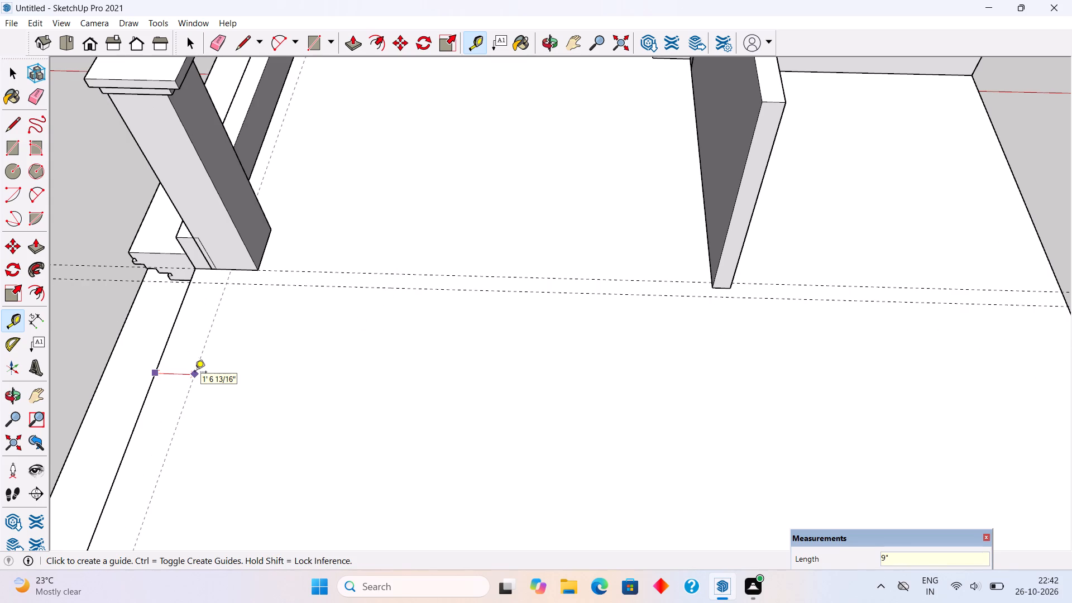
{"action": "key", "text": "space"}
Draw a wall footprint rectangle between the 9" guide and the slab's outer edge, from the far pillar to the slab corner.
{"action": "scroll", "coordinate": [259, 356], "scroll_direction": "down", "scroll_amount": 5}
{"action": "scroll", "coordinate": [344, 322], "scroll_direction": "down", "scroll_amount": 6}
{"action": "middle_click_drag", "start_coordinate": [248, 426], "coordinate": [766, 281]}
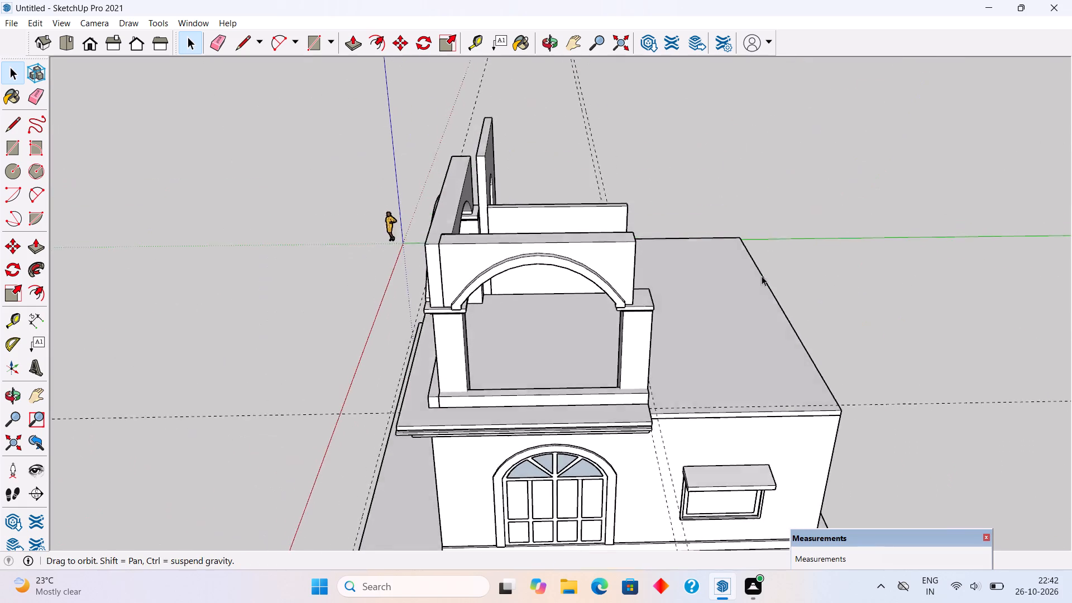
{"action": "scroll", "coordinate": [682, 255], "scroll_direction": "down", "scroll_amount": 4}
{"action": "scroll", "coordinate": [778, 321], "scroll_direction": "up", "scroll_amount": 9}
{"action": "scroll", "coordinate": [783, 381], "scroll_direction": "up", "scroll_amount": 3}
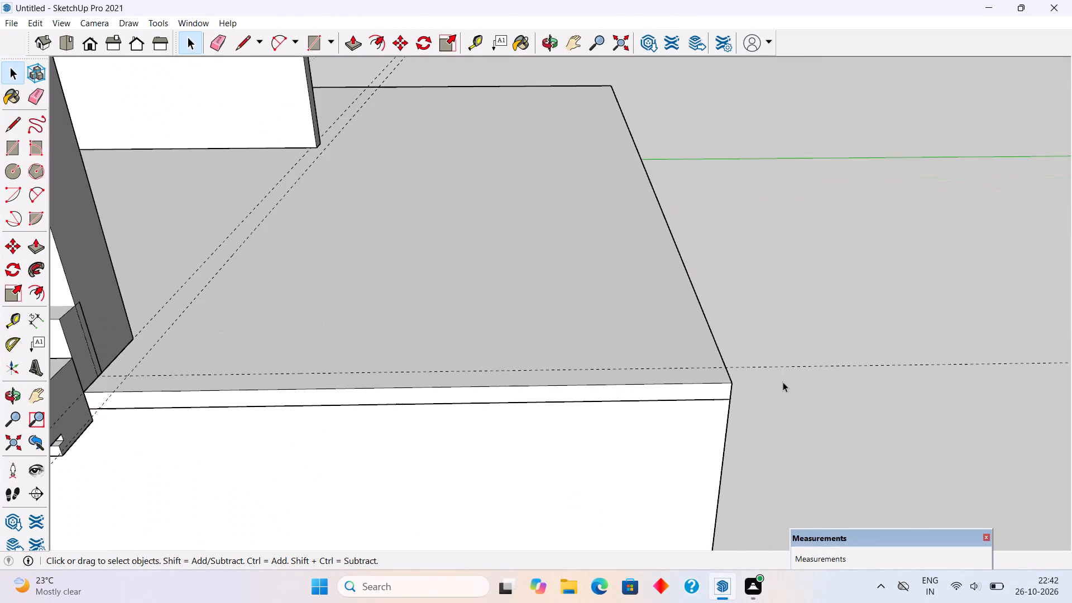
{"action": "key", "text": "r"}
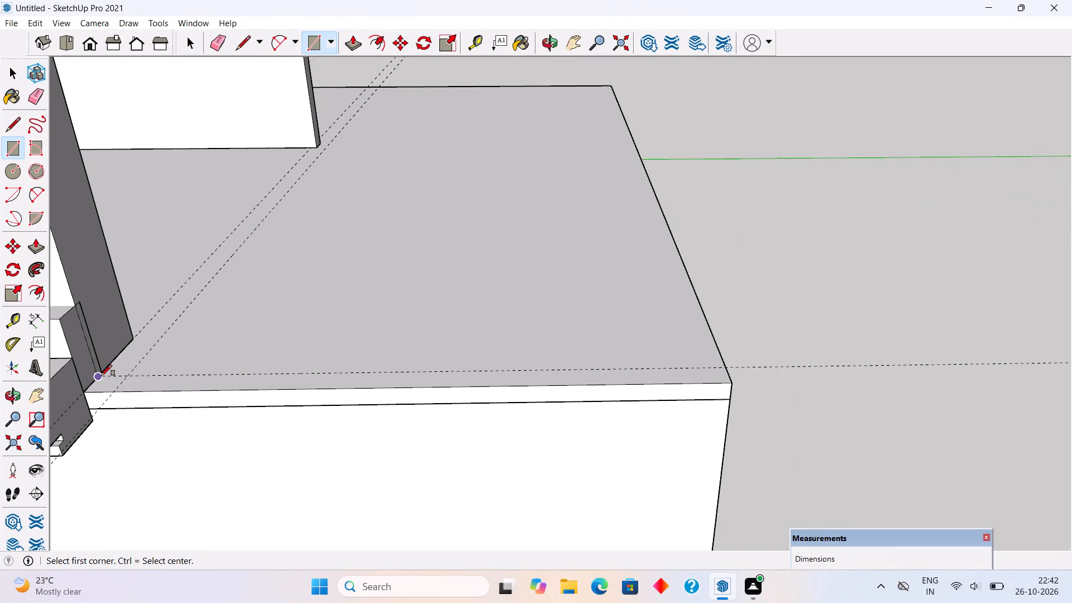
{"action": "scroll", "coordinate": [104, 372], "scroll_direction": "up", "scroll_amount": 6}
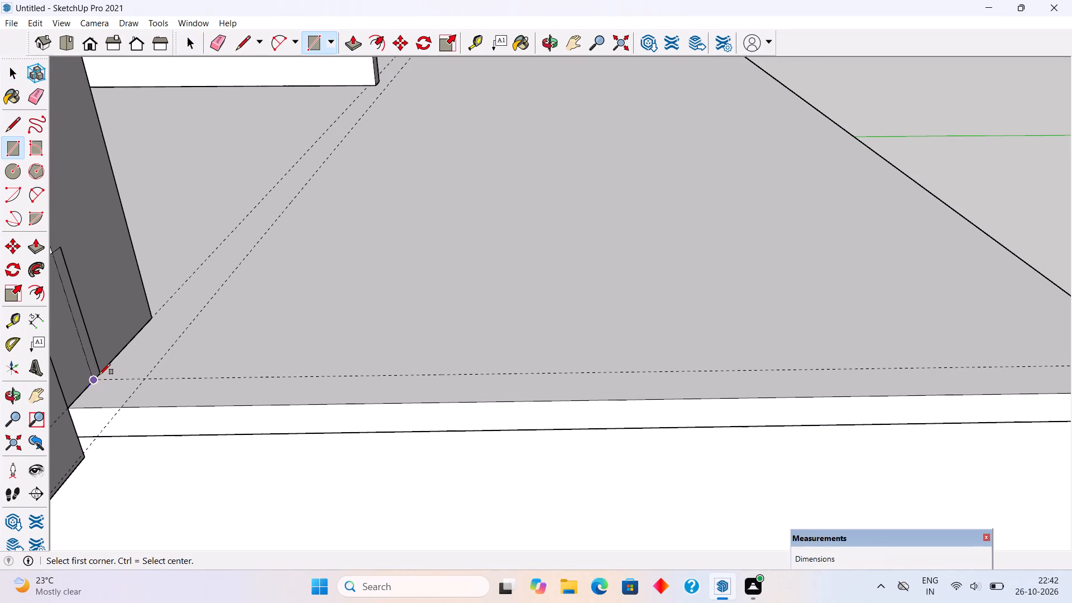
{"action": "left_click", "coordinate": [99, 375]}
{"action": "scroll", "coordinate": [527, 377], "scroll_direction": "down", "scroll_amount": 5}
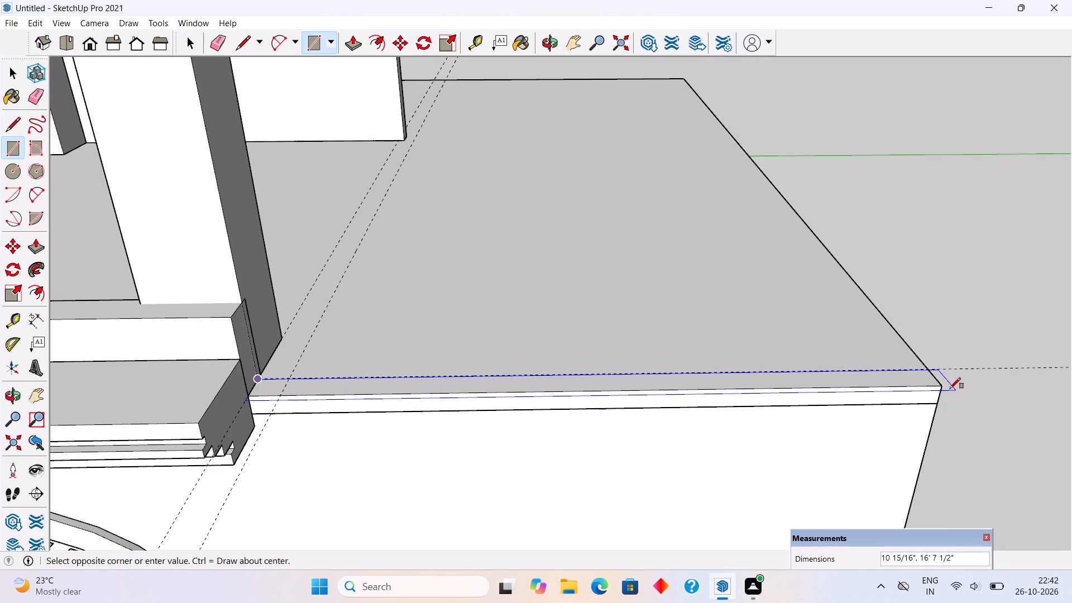
{"action": "left_click", "coordinate": [940, 386]}
Pull the footprint strip along the slab edge up 14' into a wall.
{"action": "key", "text": "p"}
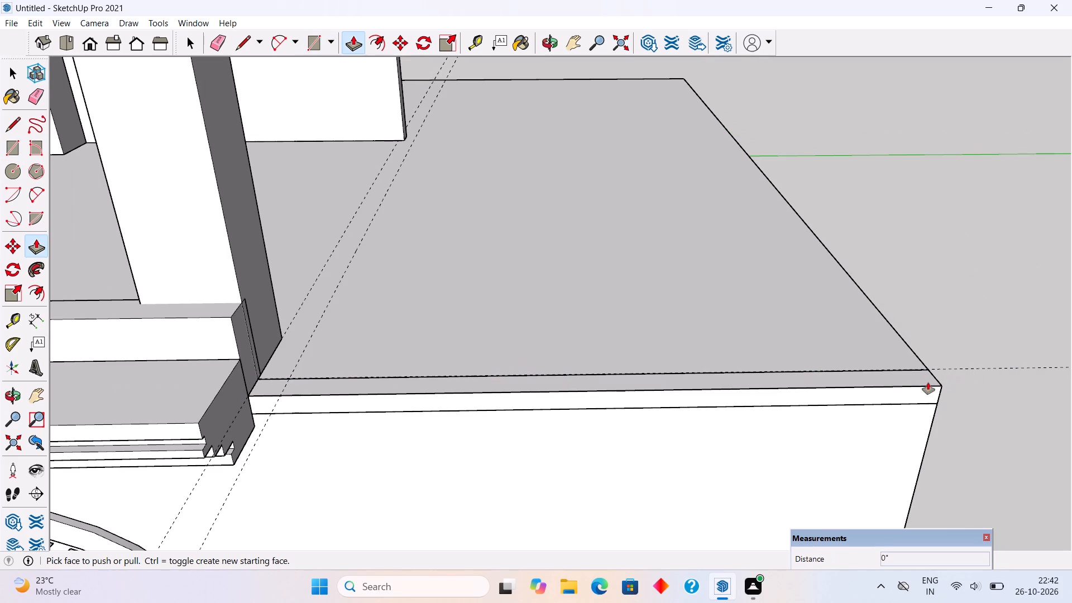
{"action": "left_click", "coordinate": [927, 378]}
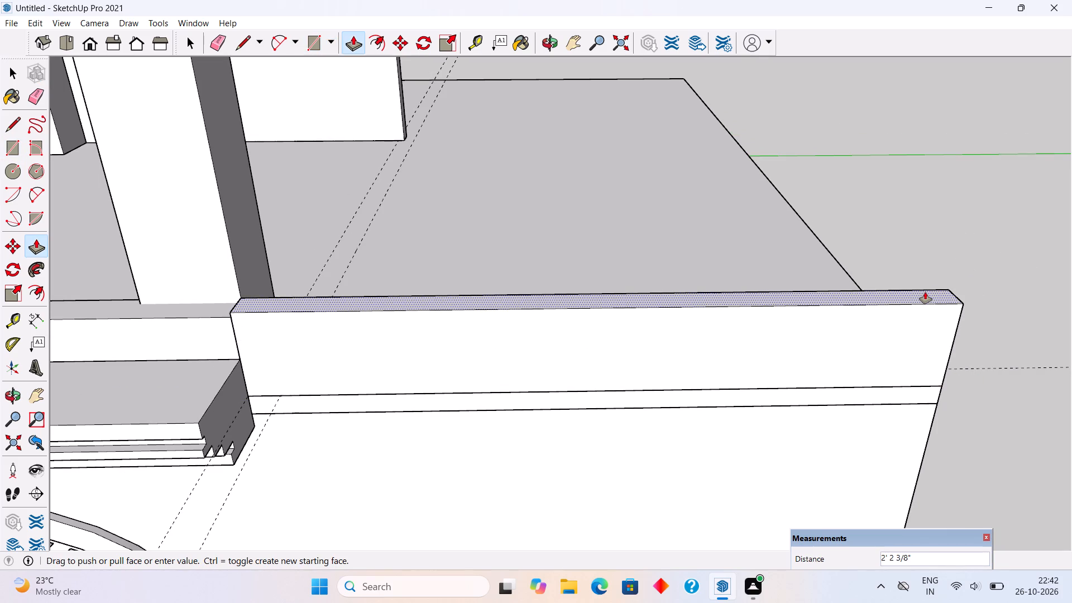
{"action": "type", "text": "14'"}
{"action": "key", "text": "Return"}
{"action": "key", "text": "space"}
Extend the front arched beam's end face by about 1' 7" until it meets the new wall beside it.
{"action": "scroll", "coordinate": [925, 292], "scroll_direction": "down", "scroll_amount": 15}
{"action": "middle_click_drag", "start_coordinate": [653, 179], "coordinate": [578, 121]}
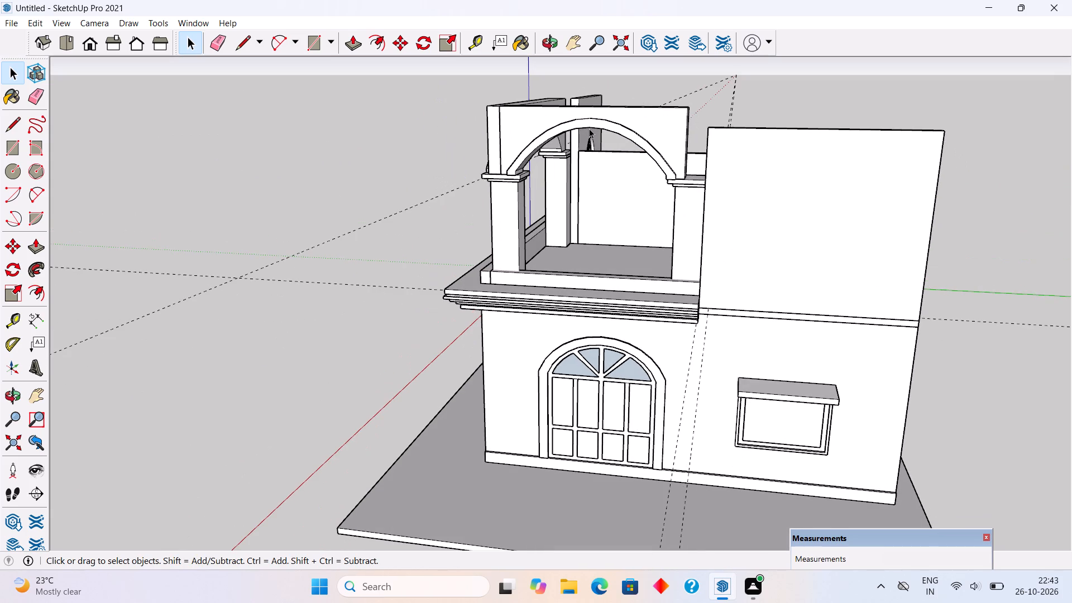
{"action": "middle_click_drag", "start_coordinate": [666, 136], "coordinate": [659, 136]}
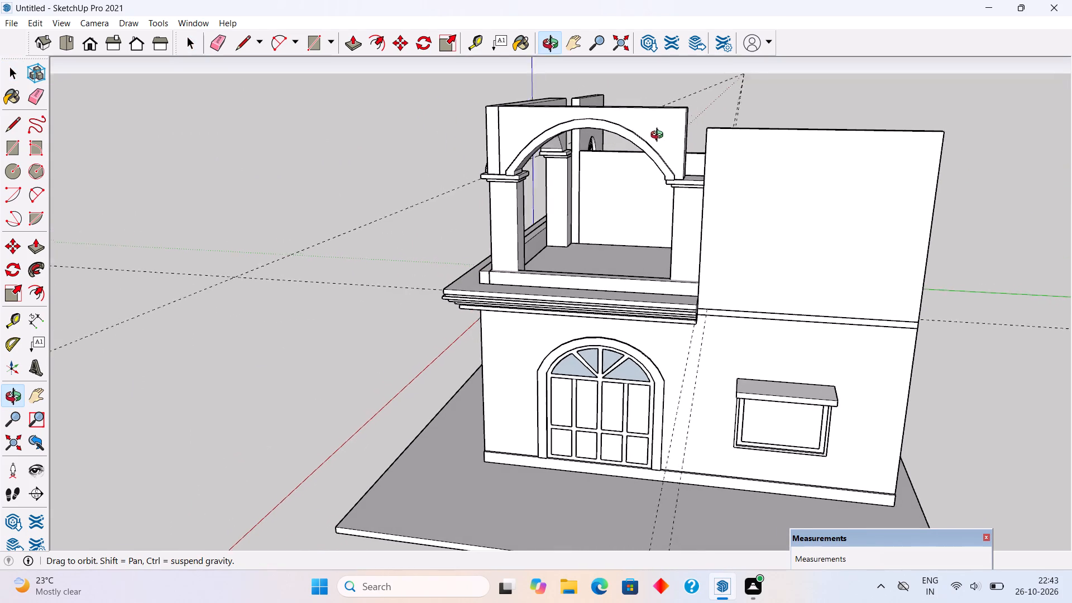
{"action": "middle_click_drag", "start_coordinate": [659, 136], "coordinate": [588, 159]}
{"action": "scroll", "coordinate": [663, 143], "scroll_direction": "up", "scroll_amount": 7}
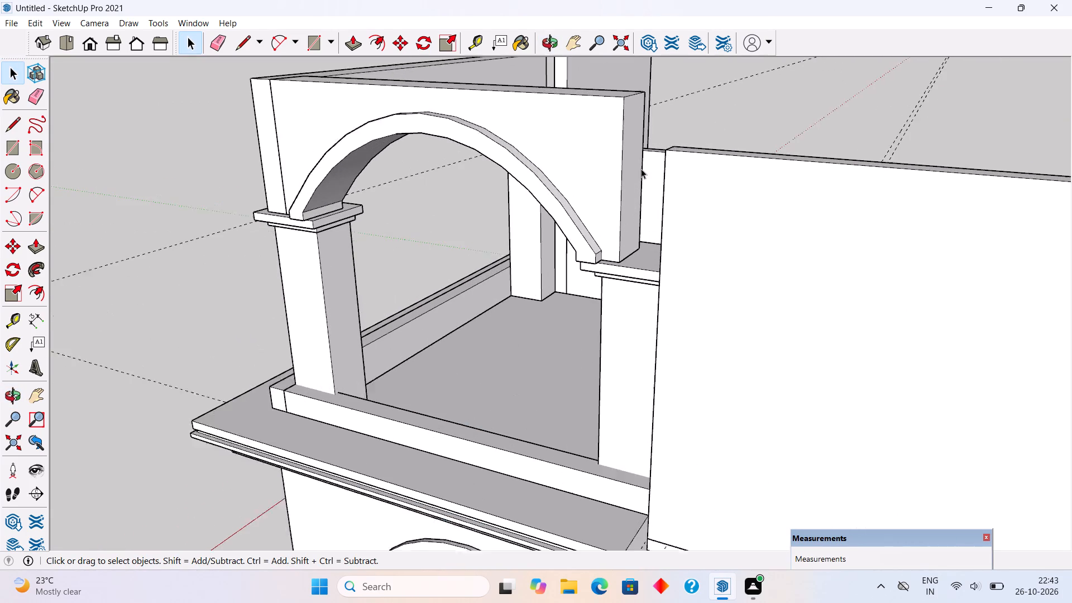
{"action": "double_click", "coordinate": [633, 174]}
{"action": "left_click", "coordinate": [633, 174]}
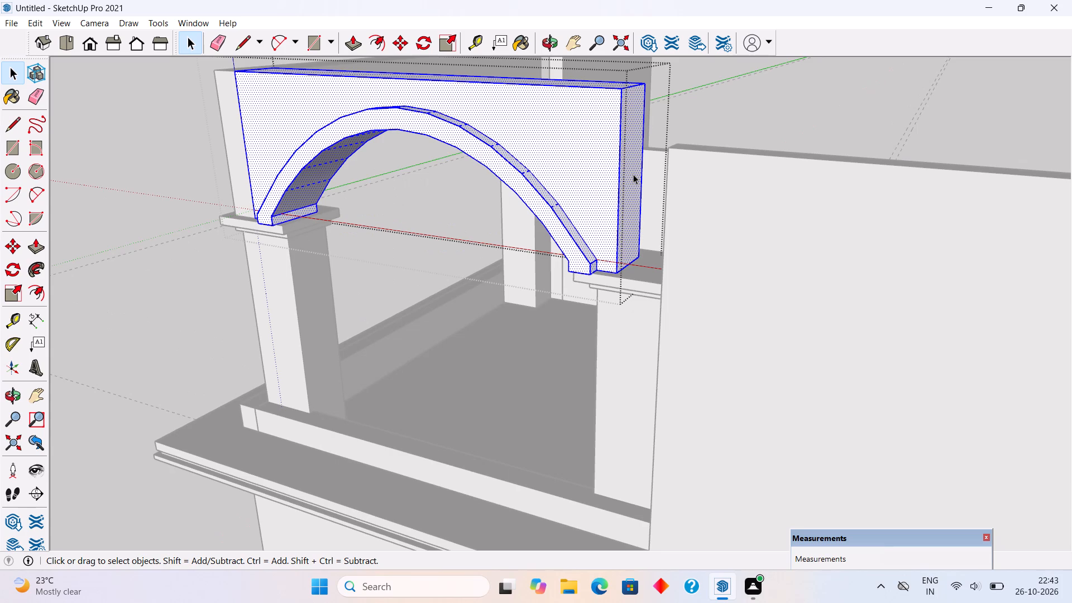
{"action": "key", "text": "p"}
{"action": "left_click", "coordinate": [633, 174]}
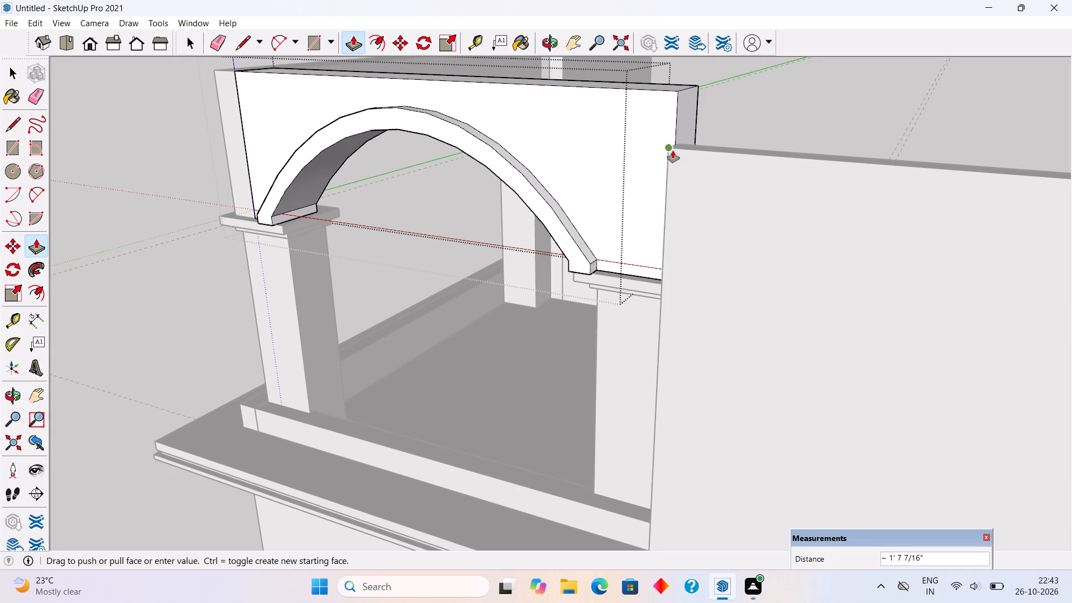
{"action": "left_click", "coordinate": [673, 151]}
{"action": "key", "text": "space"}
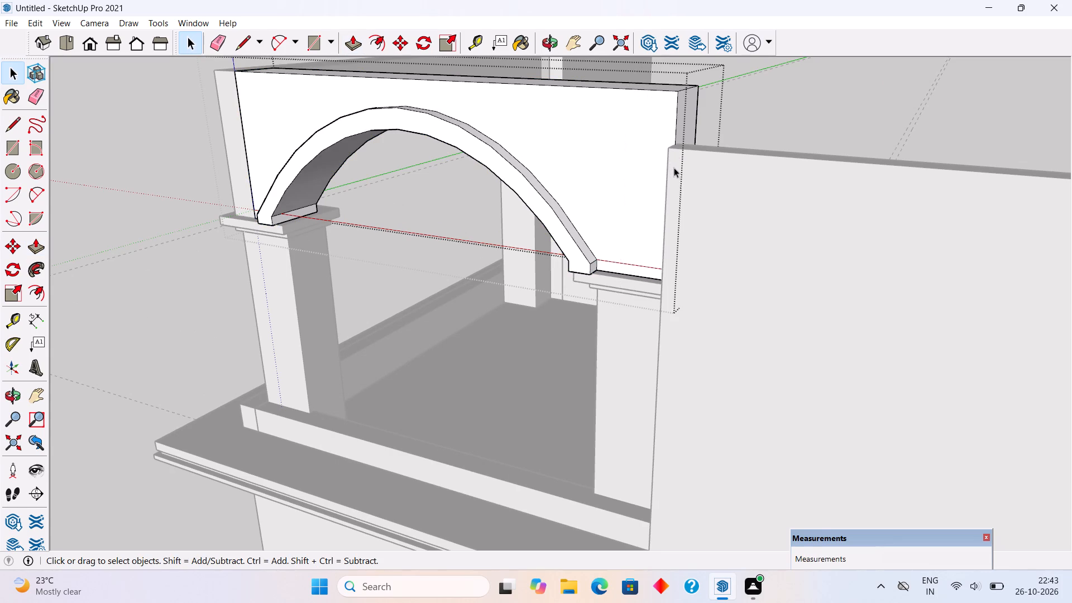
{"action": "scroll", "coordinate": [676, 174], "scroll_direction": "down", "scroll_amount": 8}
{"action": "left_click", "coordinate": [372, 146]}
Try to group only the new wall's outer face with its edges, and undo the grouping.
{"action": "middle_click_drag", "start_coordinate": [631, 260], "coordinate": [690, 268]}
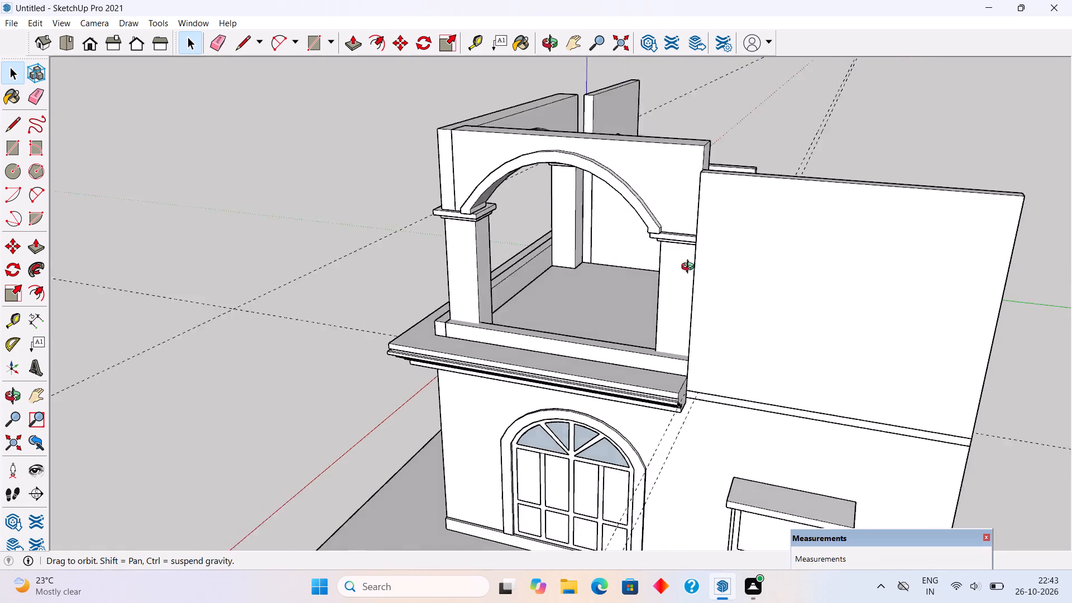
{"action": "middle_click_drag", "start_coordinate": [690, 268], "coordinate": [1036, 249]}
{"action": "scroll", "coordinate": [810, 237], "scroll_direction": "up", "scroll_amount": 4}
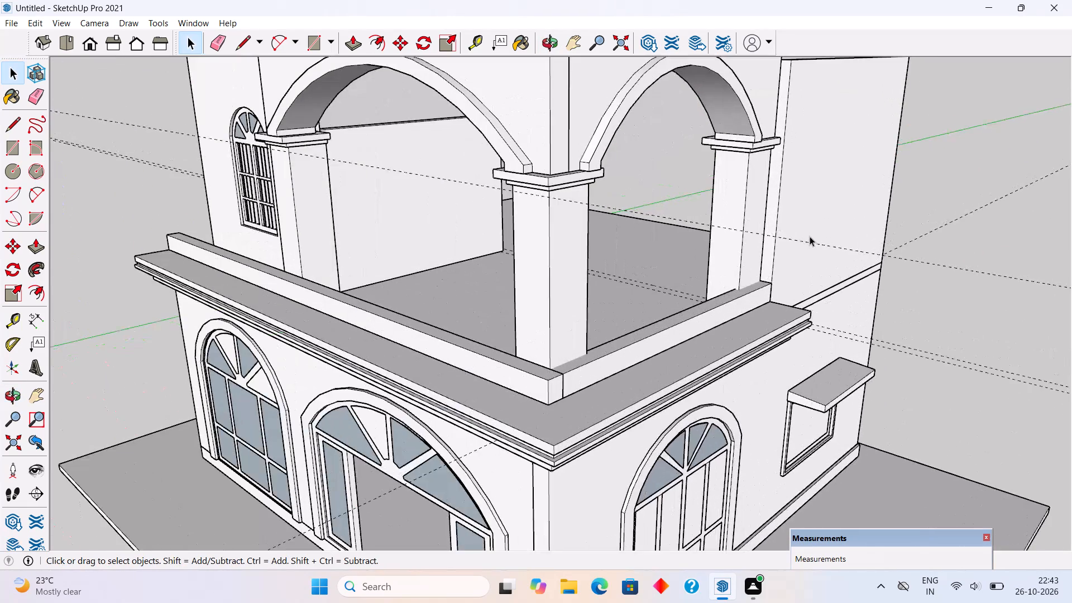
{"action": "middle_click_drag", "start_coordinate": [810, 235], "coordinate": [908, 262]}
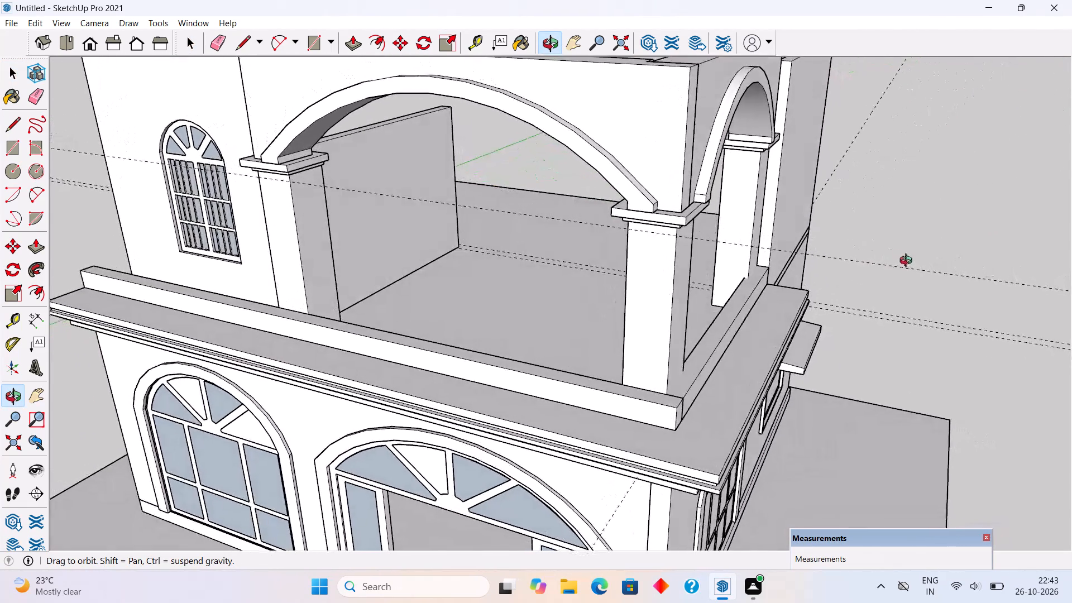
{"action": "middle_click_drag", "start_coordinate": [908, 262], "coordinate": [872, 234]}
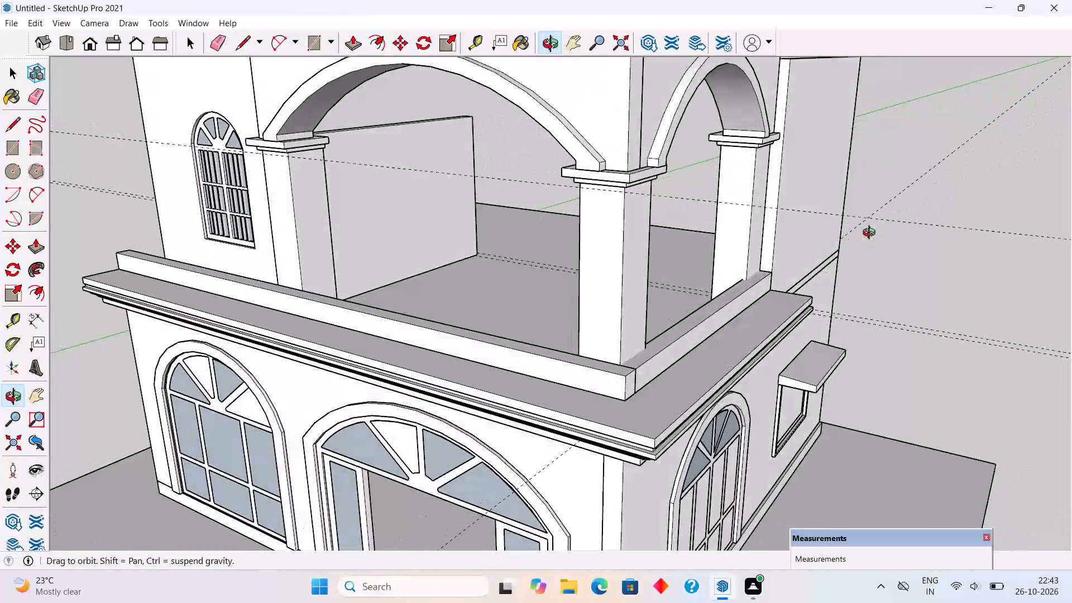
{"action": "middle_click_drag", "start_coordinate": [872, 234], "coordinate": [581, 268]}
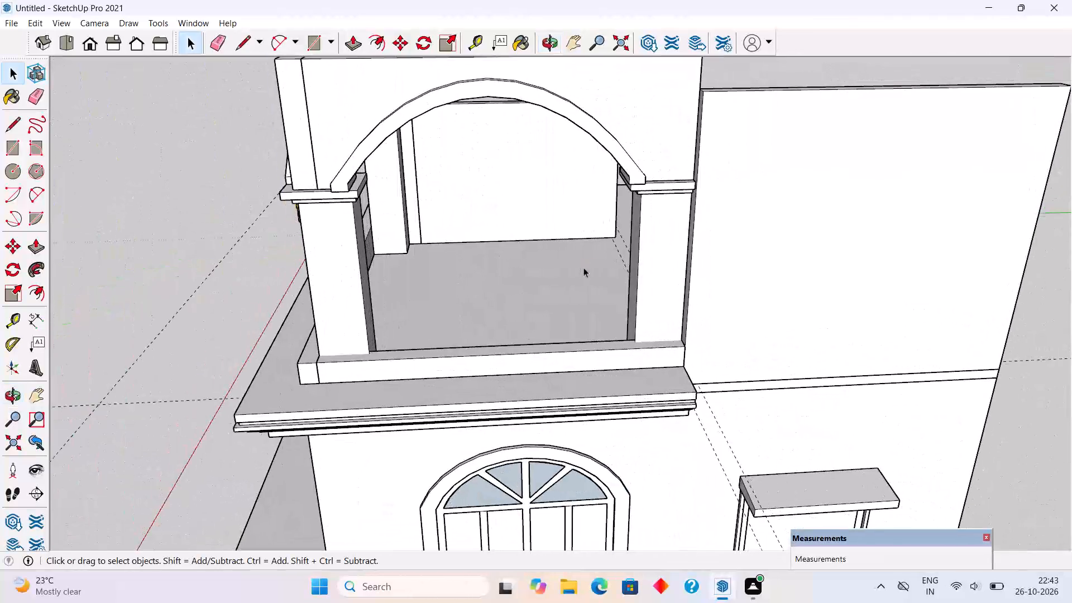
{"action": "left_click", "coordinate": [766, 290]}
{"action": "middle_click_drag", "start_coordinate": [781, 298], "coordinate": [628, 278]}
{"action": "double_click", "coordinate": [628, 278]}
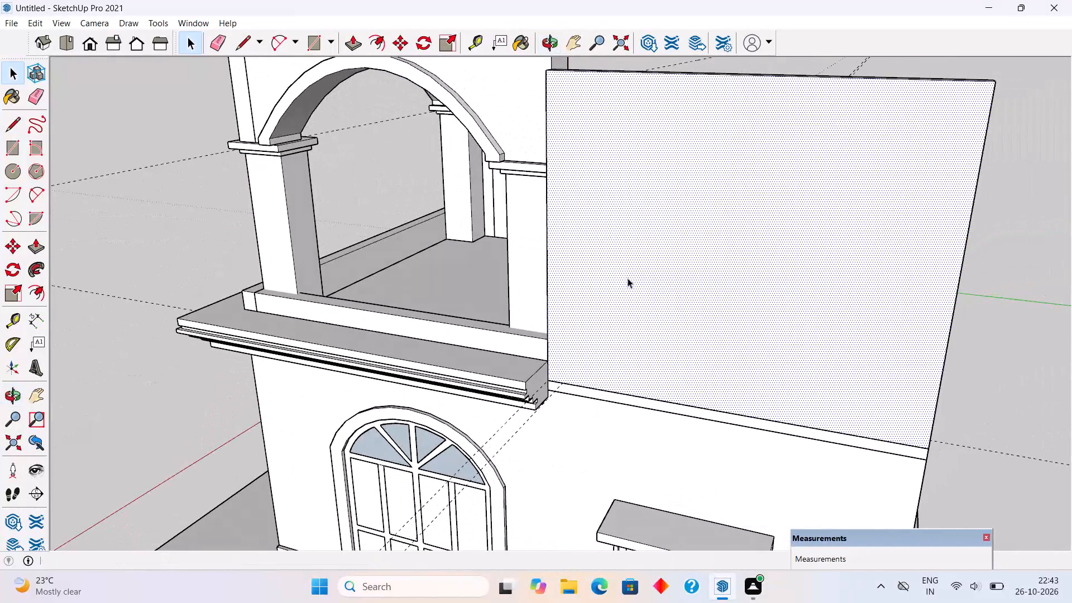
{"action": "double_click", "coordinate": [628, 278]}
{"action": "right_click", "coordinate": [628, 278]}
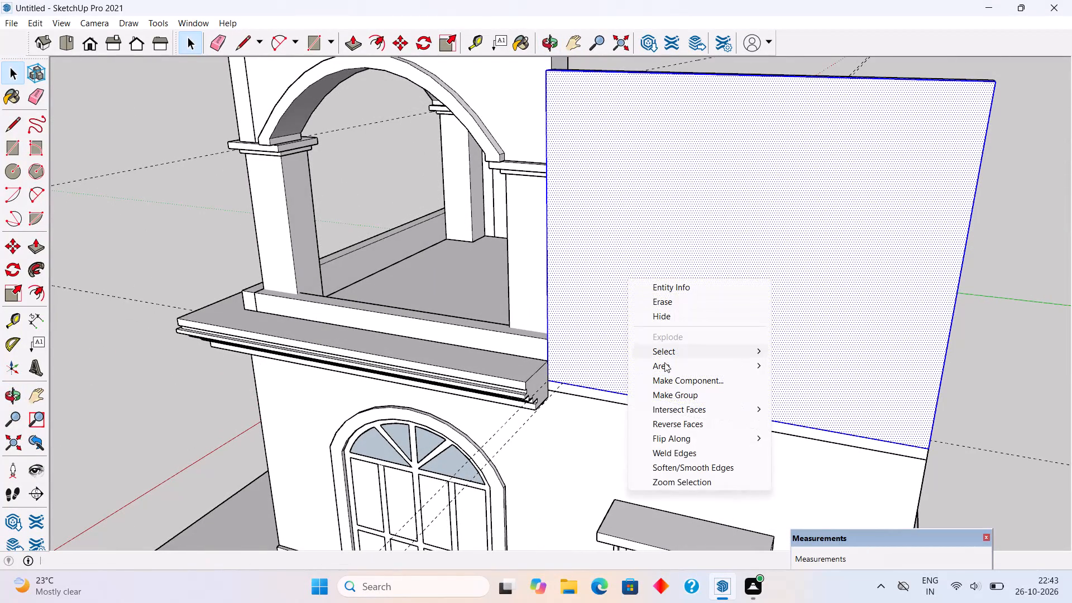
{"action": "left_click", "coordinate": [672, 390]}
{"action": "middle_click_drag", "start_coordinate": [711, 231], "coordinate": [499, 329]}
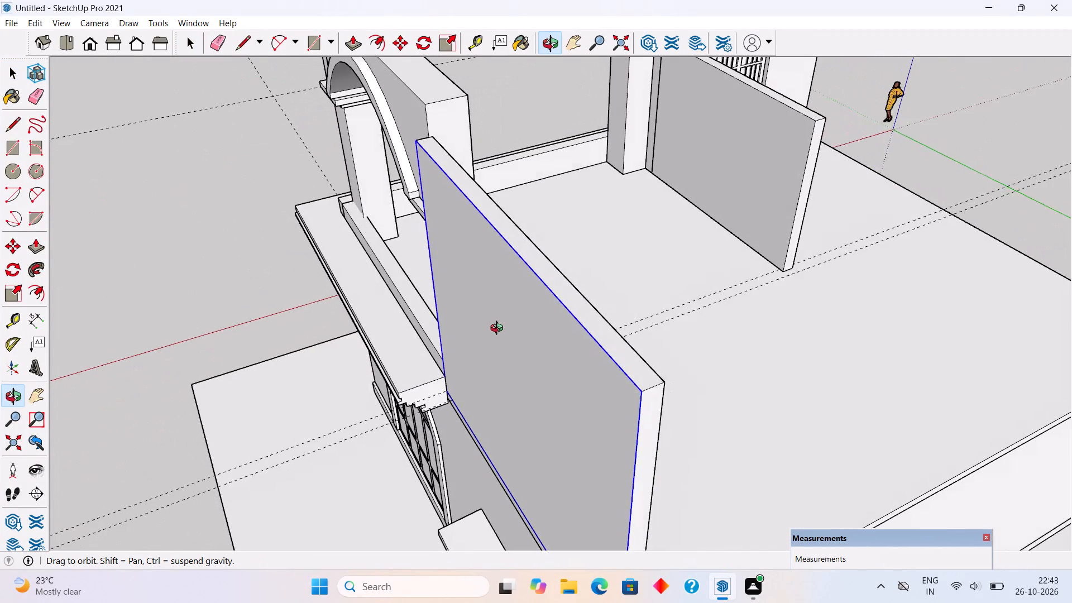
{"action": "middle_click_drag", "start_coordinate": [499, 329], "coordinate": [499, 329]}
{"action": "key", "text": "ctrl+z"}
Group all connected faces and edges of the new upper-floor wall.
{"action": "triple_click", "coordinate": [515, 335]}
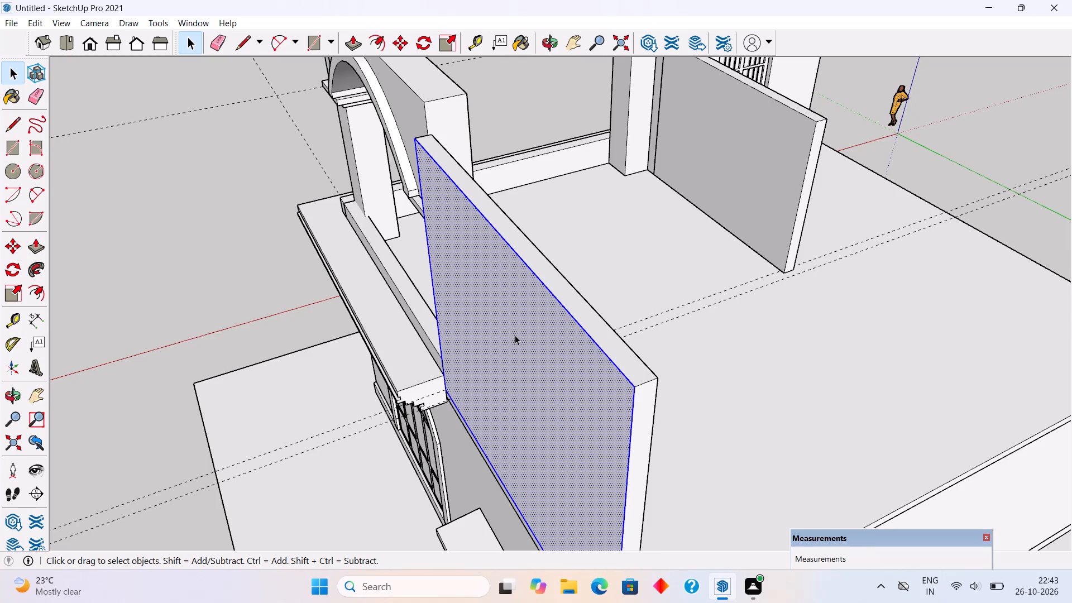
{"action": "right_click", "coordinate": [515, 335]}
{"action": "left_click", "coordinate": [557, 452]}
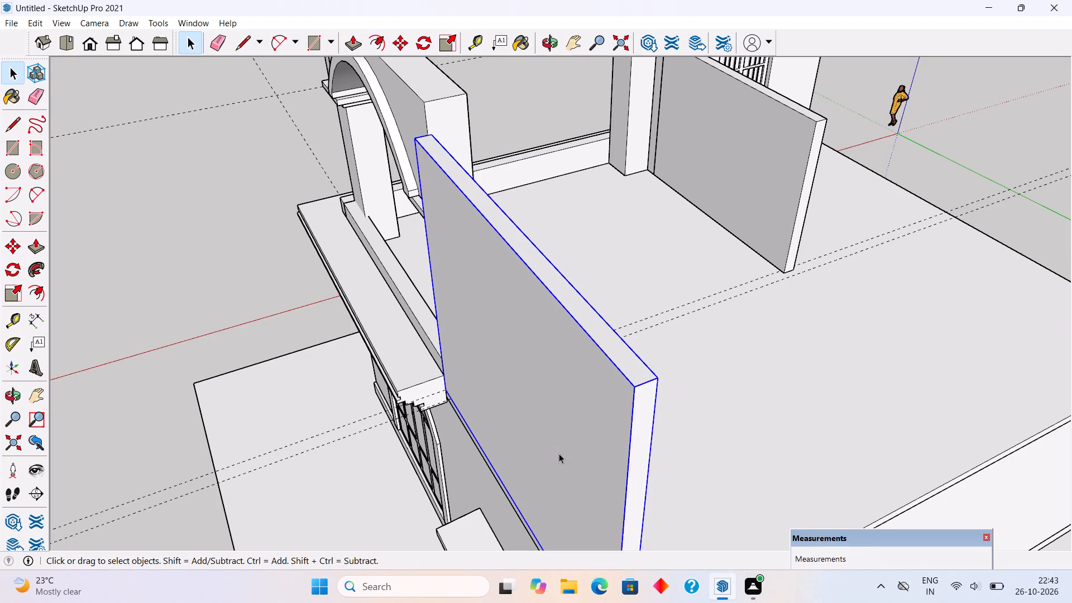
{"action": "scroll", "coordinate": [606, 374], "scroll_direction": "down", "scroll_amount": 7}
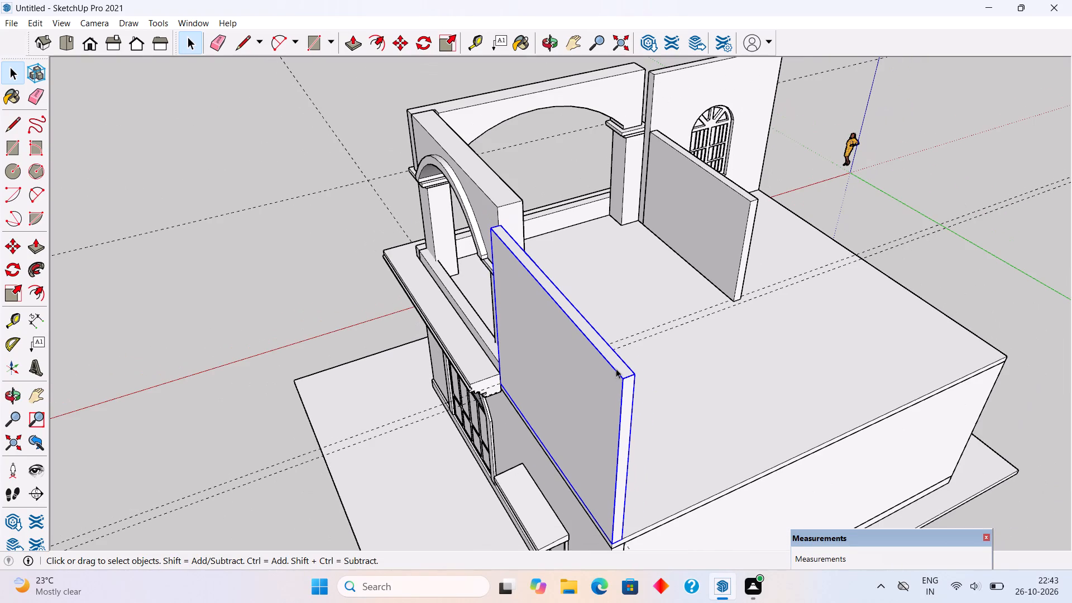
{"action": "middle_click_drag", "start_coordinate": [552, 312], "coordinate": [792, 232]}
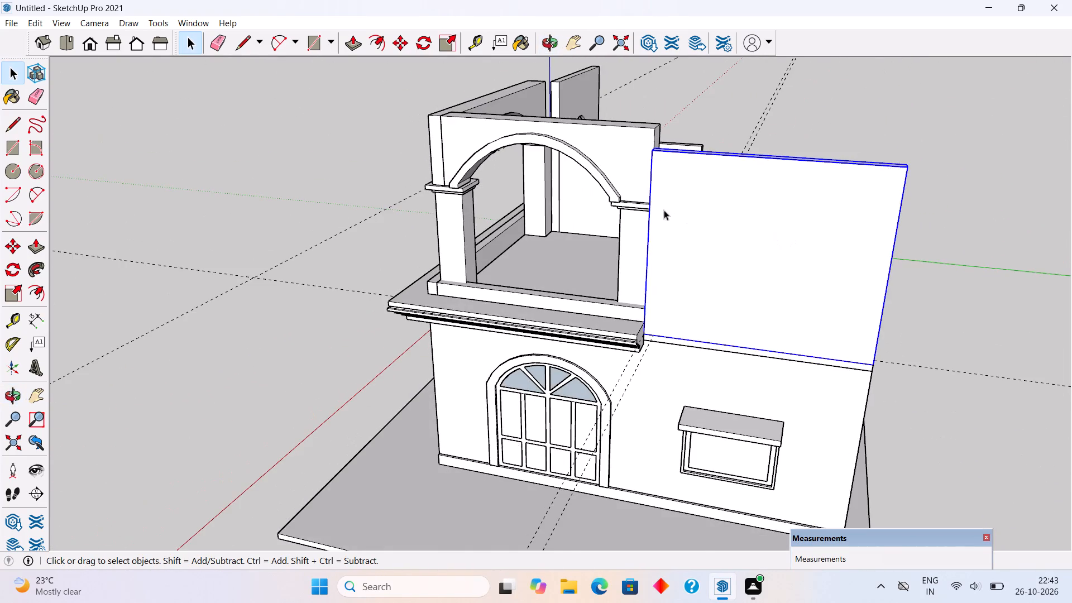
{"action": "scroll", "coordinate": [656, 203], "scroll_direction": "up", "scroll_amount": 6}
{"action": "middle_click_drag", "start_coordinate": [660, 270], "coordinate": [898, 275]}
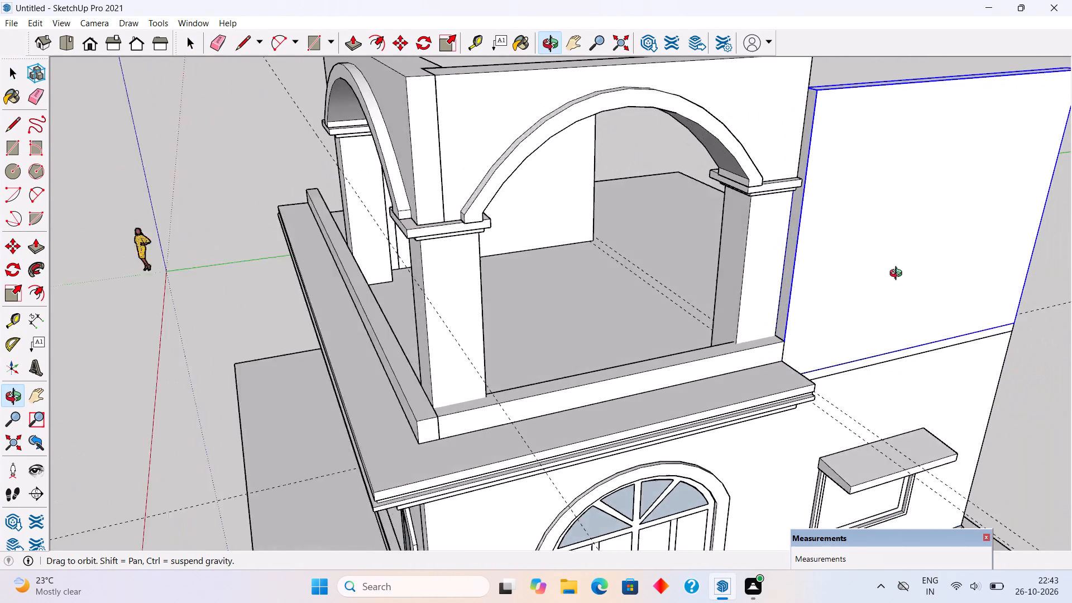
Examine the newly grouped upper-floor wall and its junction with the arched beams and pillars from several sides.
{"action": "middle_click_drag", "start_coordinate": [898, 275], "coordinate": [920, 276]}
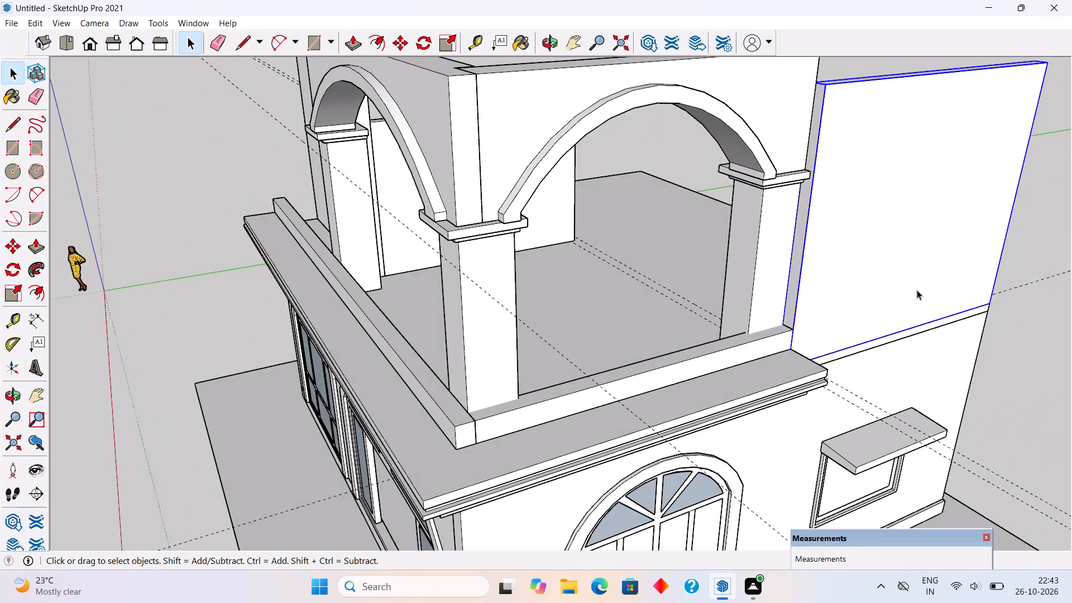
{"action": "middle_click_drag", "start_coordinate": [940, 230], "coordinate": [825, 232]}
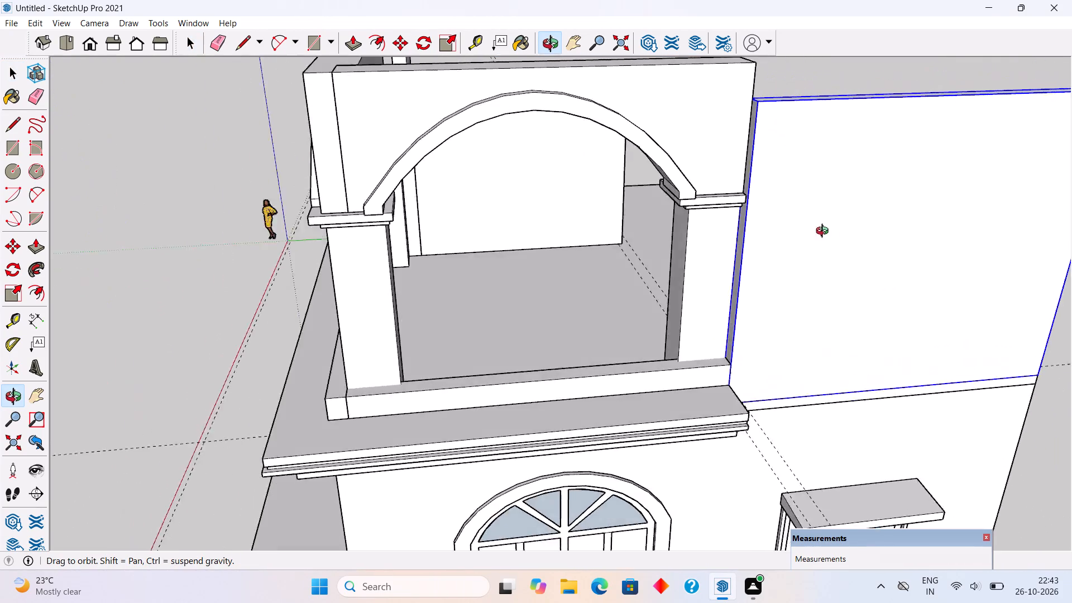
{"action": "middle_click_drag", "start_coordinate": [825, 232], "coordinate": [482, 149]}
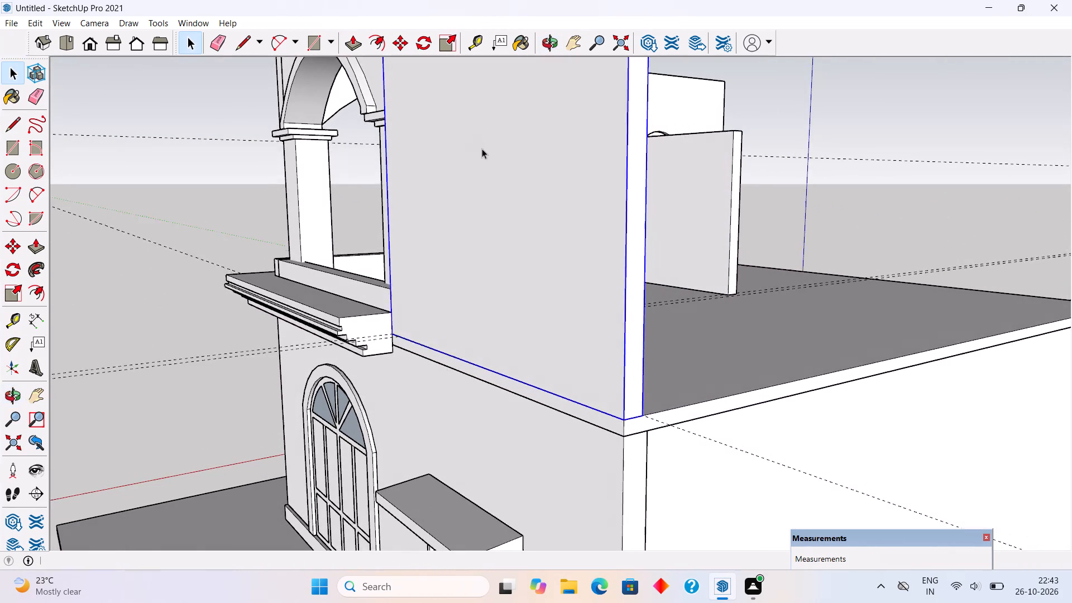
{"action": "scroll", "coordinate": [482, 149], "scroll_direction": "down", "scroll_amount": 4}
{"action": "middle_click_drag", "start_coordinate": [488, 225], "coordinate": [622, 208]}
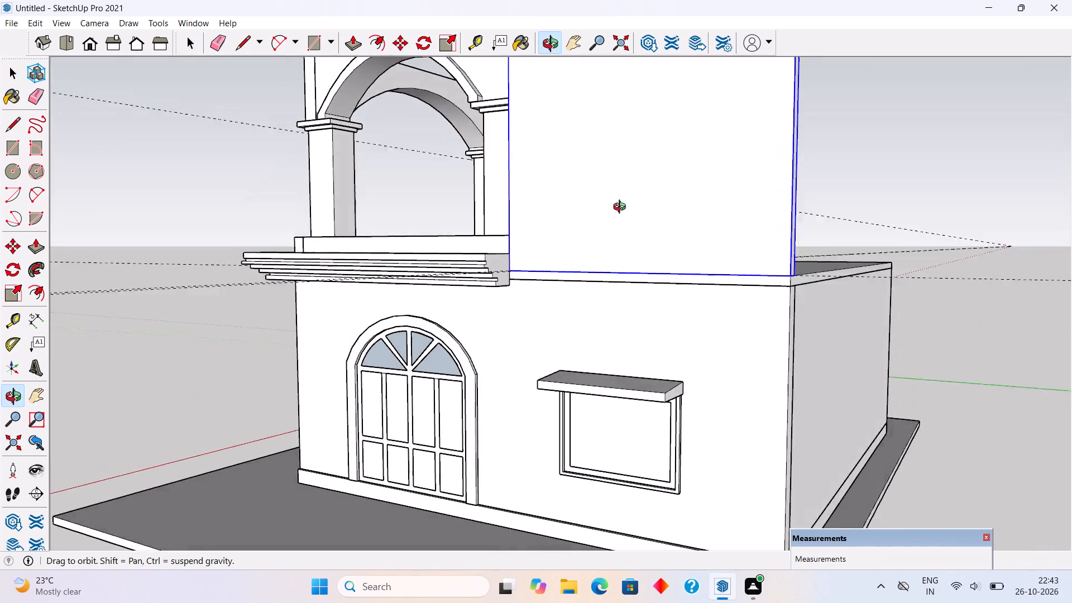
{"action": "middle_click_drag", "start_coordinate": [622, 208], "coordinate": [853, 323]}
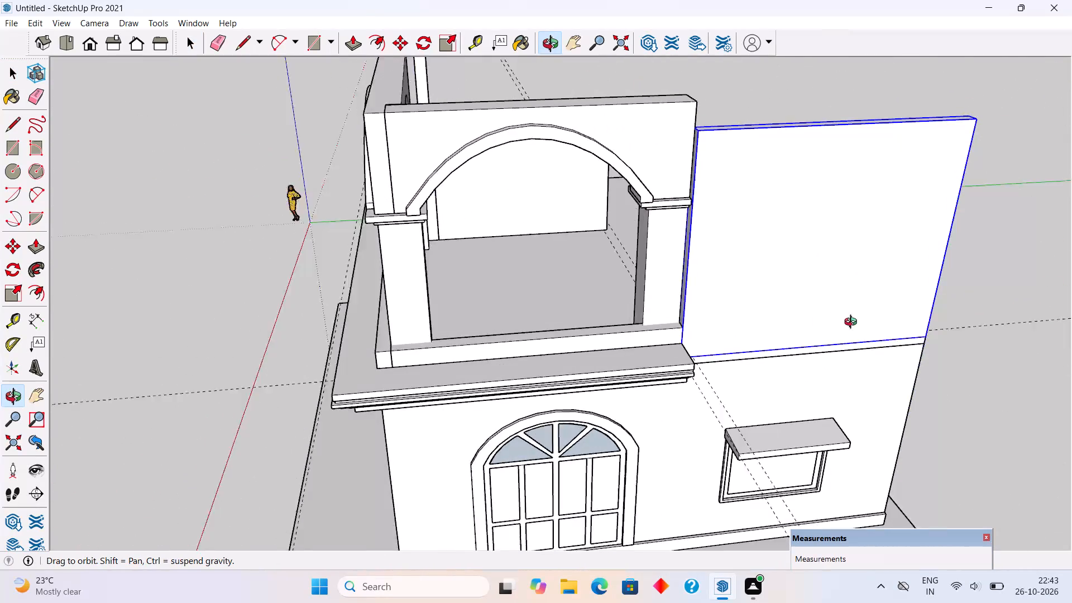
{"action": "middle_click_drag", "start_coordinate": [853, 323], "coordinate": [880, 322]}
{"action": "middle_click_drag", "start_coordinate": [518, 310], "coordinate": [752, 322]}
{"action": "scroll", "coordinate": [693, 297], "scroll_direction": "down", "scroll_amount": 1}
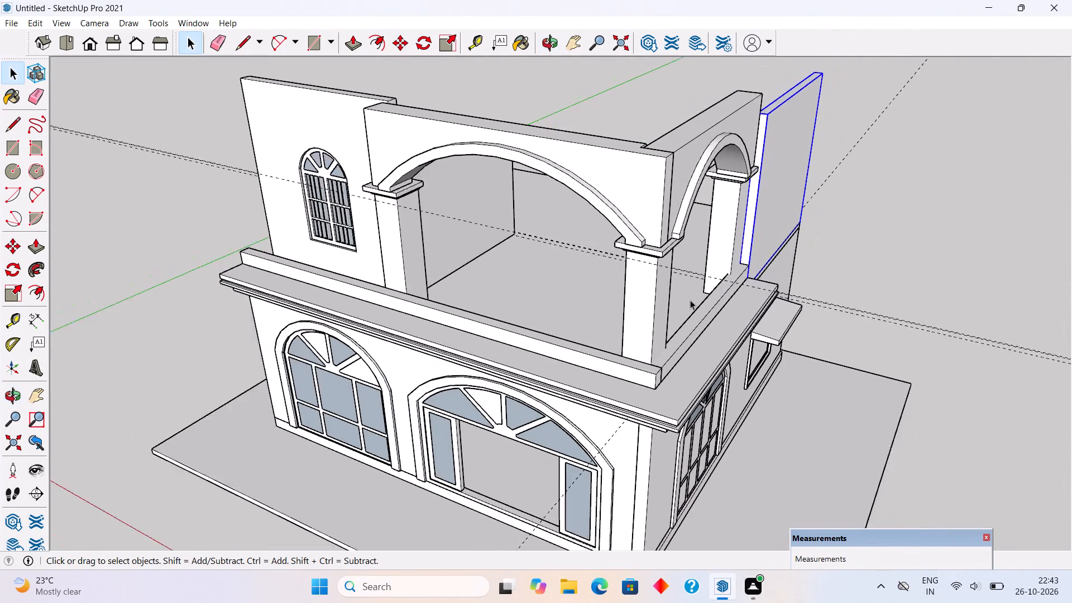
{"action": "scroll", "coordinate": [690, 300], "scroll_direction": "down", "scroll_amount": 1}
{"action": "middle_click_drag", "start_coordinate": [653, 313], "coordinate": [667, 343]}
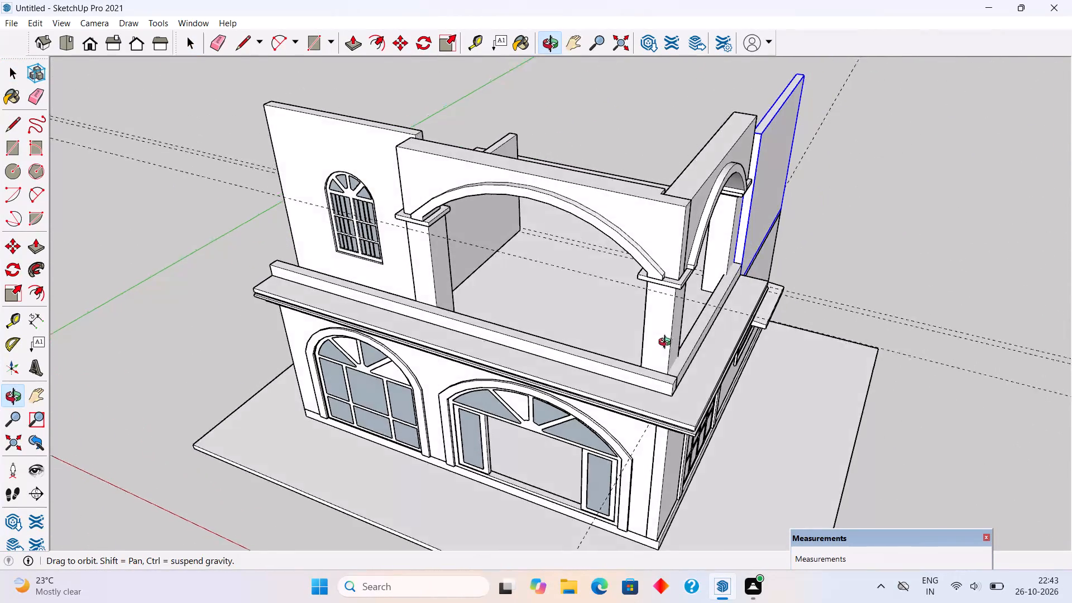
{"action": "middle_click_drag", "start_coordinate": [667, 343], "coordinate": [623, 353]}
Measure how far the new wall's end face projects beyond the adjoining arch pillar.
{"action": "left_click", "coordinate": [629, 349]}
{"action": "scroll", "coordinate": [638, 350], "scroll_direction": "up", "scroll_amount": 1}
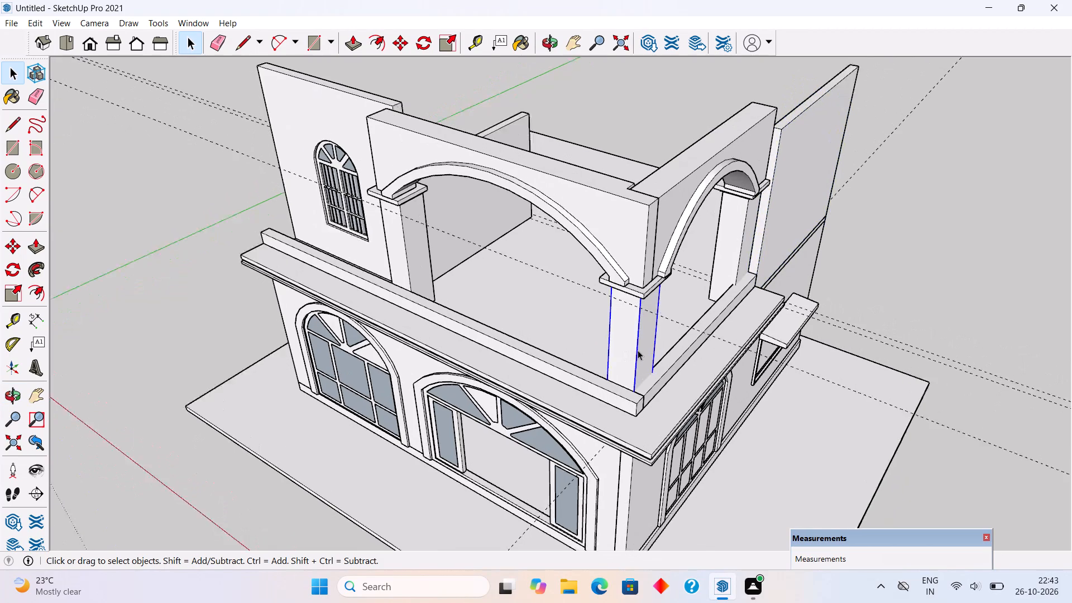
{"action": "scroll", "coordinate": [638, 350], "scroll_direction": "up", "scroll_amount": 4}
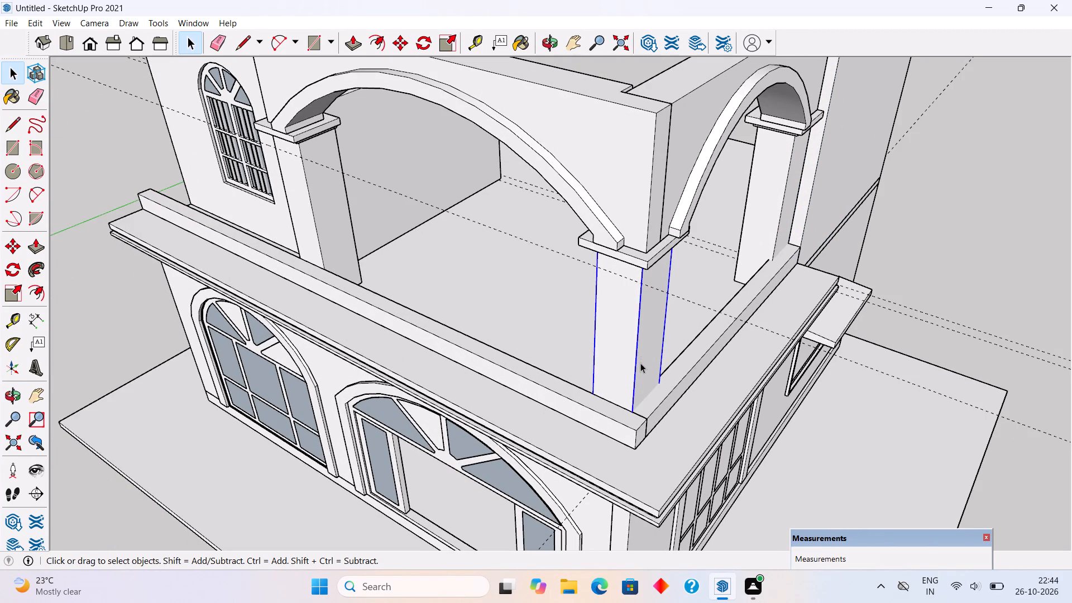
{"action": "middle_click_drag", "start_coordinate": [637, 367], "coordinate": [507, 406]}
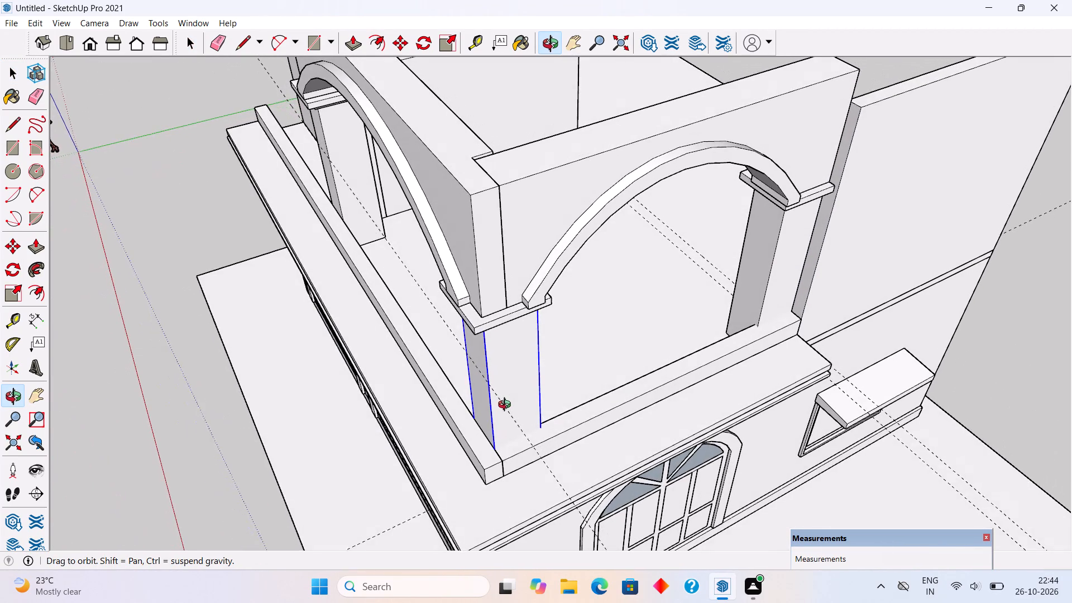
{"action": "middle_click_drag", "start_coordinate": [507, 406], "coordinate": [509, 411]}
{"action": "scroll", "coordinate": [999, 90], "scroll_direction": "up", "scroll_amount": 6}
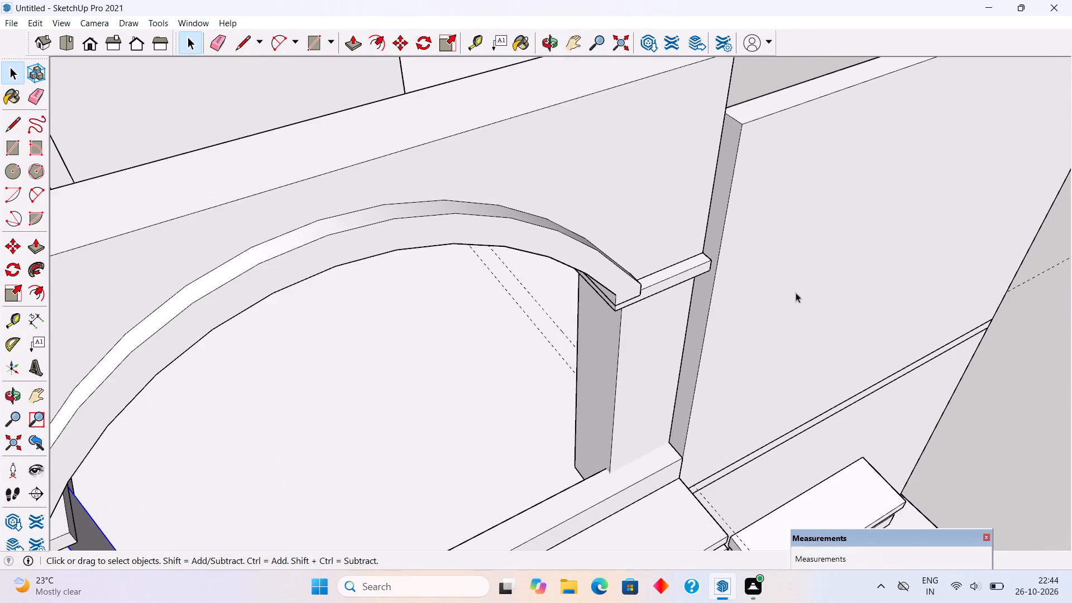
{"action": "scroll", "coordinate": [750, 318], "scroll_direction": "up", "scroll_amount": 4}
{"action": "scroll", "coordinate": [677, 330], "scroll_direction": "up", "scroll_amount": 2}
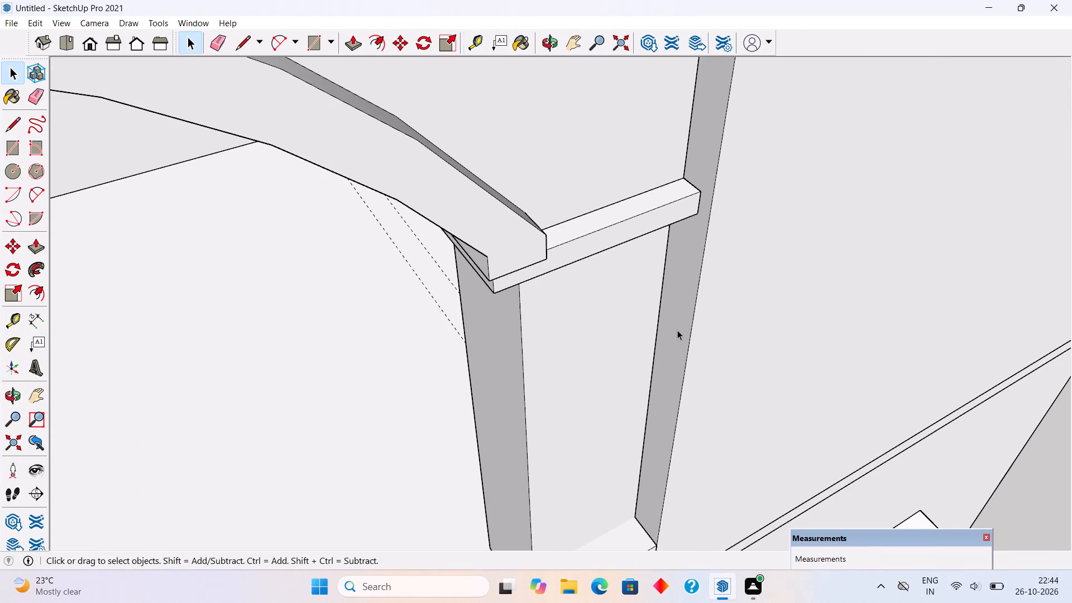
{"action": "key", "text": "t"}
{"action": "left_click", "coordinate": [654, 325]}
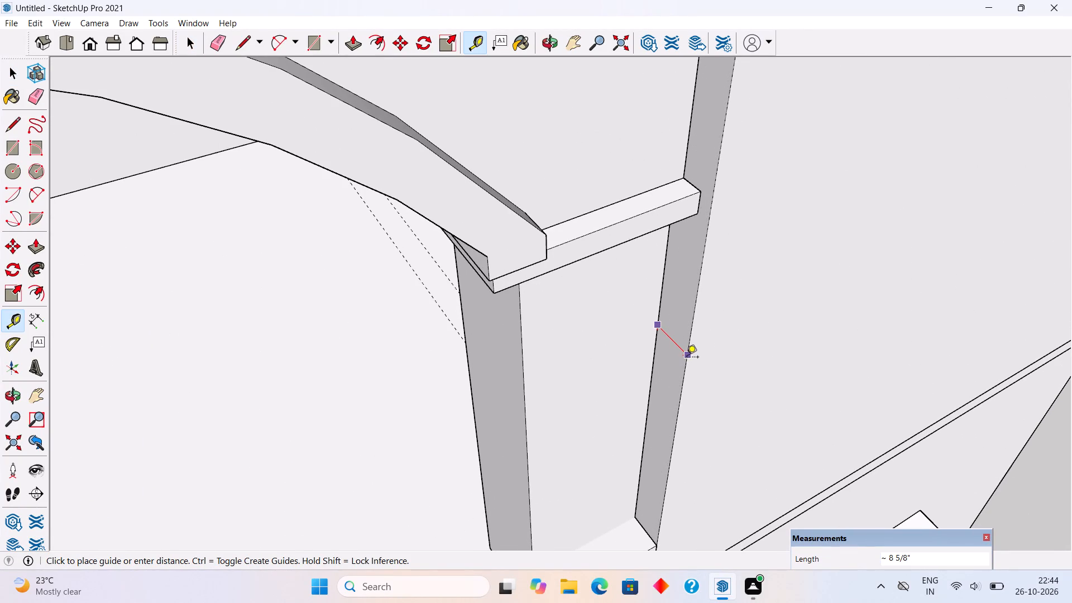
{"action": "key", "text": "space"}
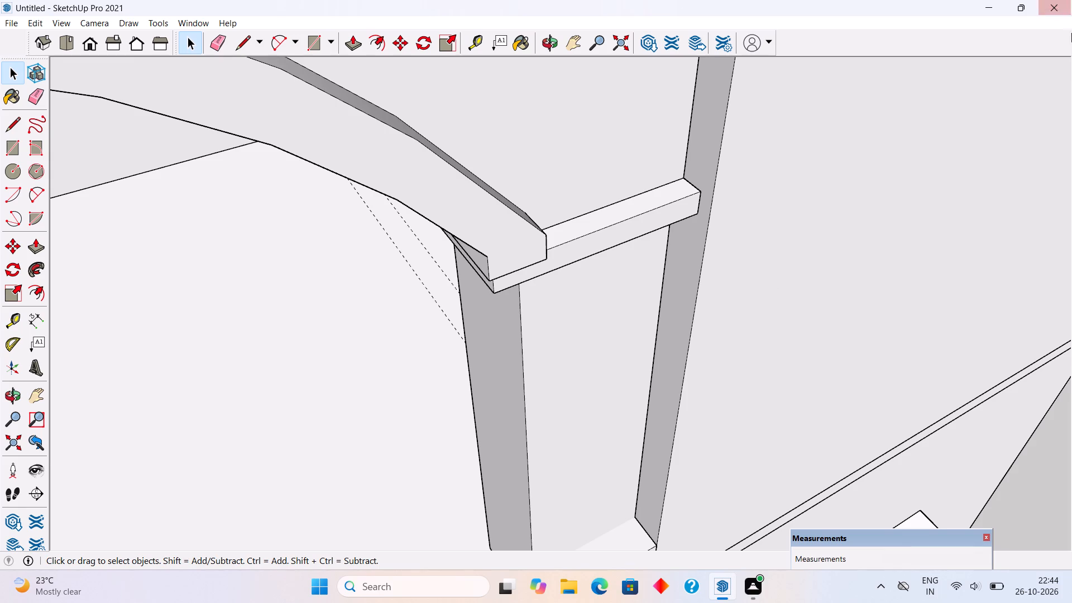
Examine how the corner pillar and the pillar beside the new wall line up with the arches and parapet.
{"action": "scroll", "coordinate": [1071, 56], "scroll_direction": "down", "scroll_amount": 10}
{"action": "scroll", "coordinate": [750, 197], "scroll_direction": "down", "scroll_amount": 10}
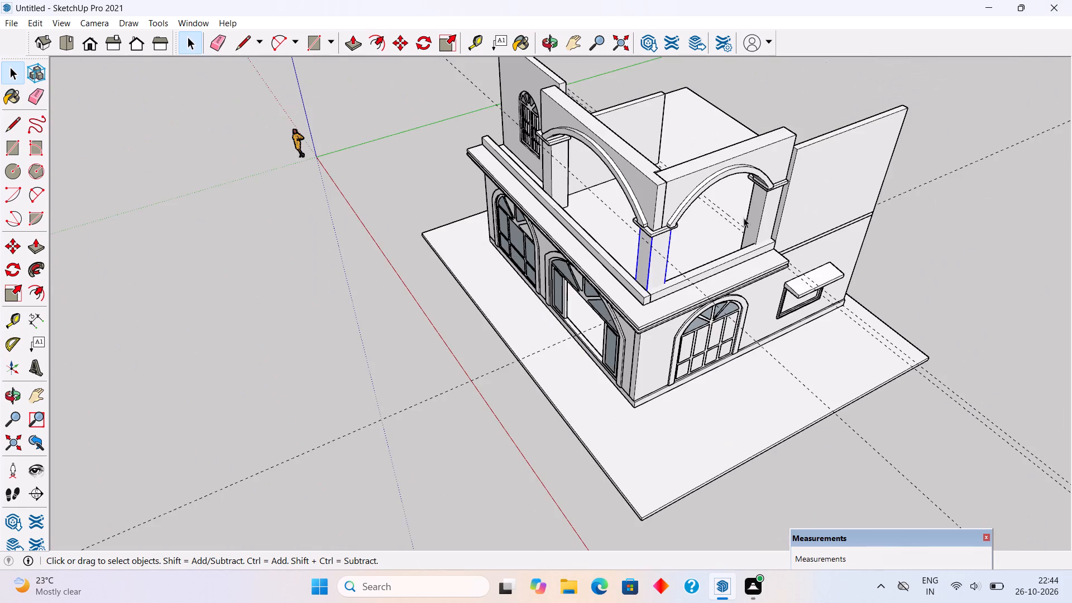
{"action": "middle_click_drag", "start_coordinate": [864, 190], "coordinate": [497, 102]}
{"action": "scroll", "coordinate": [690, 270], "scroll_direction": "up", "scroll_amount": 4}
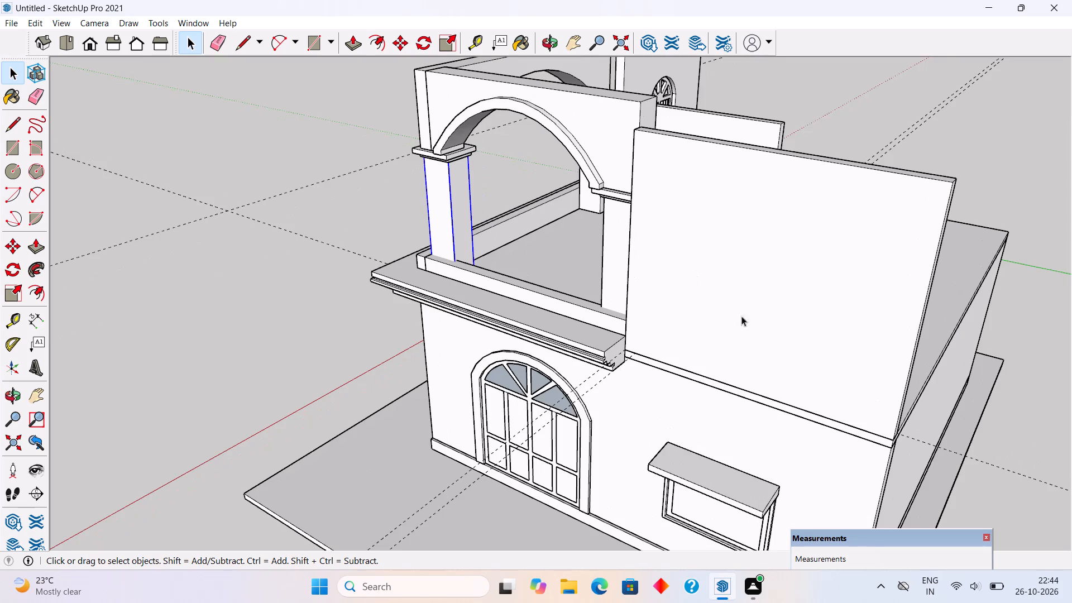
{"action": "middle_click_drag", "start_coordinate": [827, 406], "coordinate": [1071, 309]}
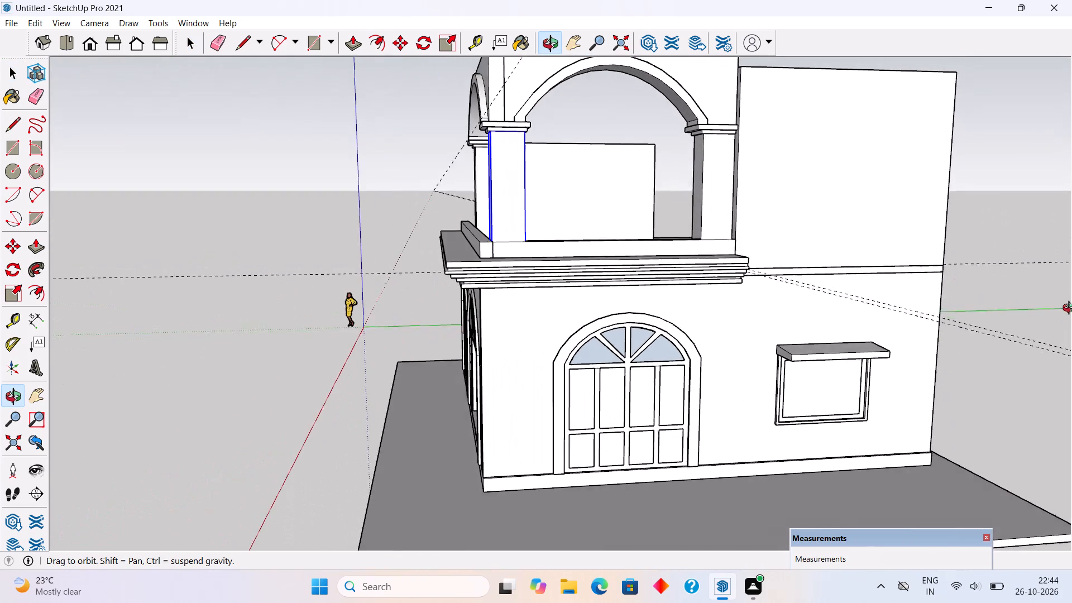
{"action": "middle_click_drag", "start_coordinate": [1071, 309], "coordinate": [1071, 313]}
{"action": "middle_click_drag", "start_coordinate": [625, 291], "coordinate": [979, 361]}
{"action": "scroll", "coordinate": [685, 284], "scroll_direction": "up", "scroll_amount": 4}
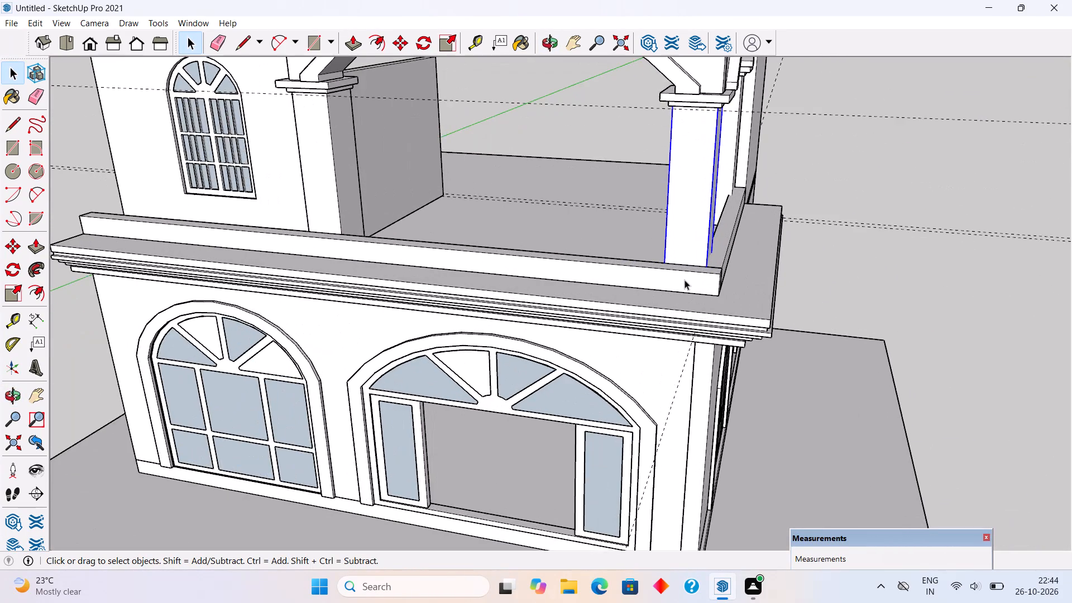
{"action": "scroll", "coordinate": [685, 280], "scroll_direction": "down", "scroll_amount": 5}
{"action": "scroll", "coordinate": [423, 237], "scroll_direction": "down", "scroll_amount": 3}
{"action": "middle_click_drag", "start_coordinate": [466, 258], "coordinate": [624, 288]}
{"action": "scroll", "coordinate": [763, 203], "scroll_direction": "up", "scroll_amount": 5}
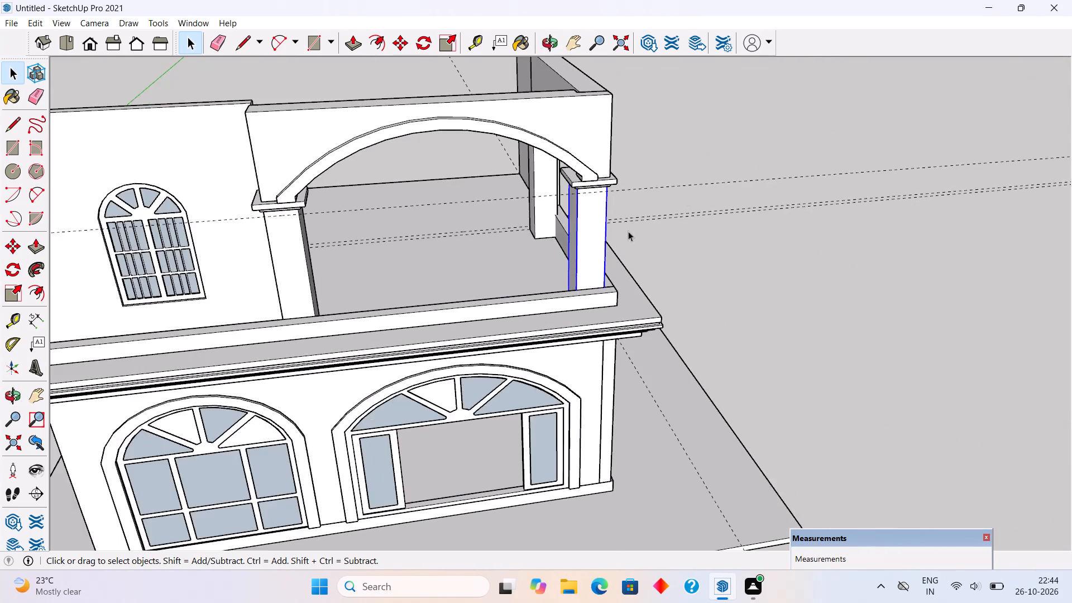
{"action": "scroll", "coordinate": [594, 271], "scroll_direction": "up", "scroll_amount": 4}
{"action": "middle_click_drag", "start_coordinate": [609, 284], "coordinate": [496, 285]}
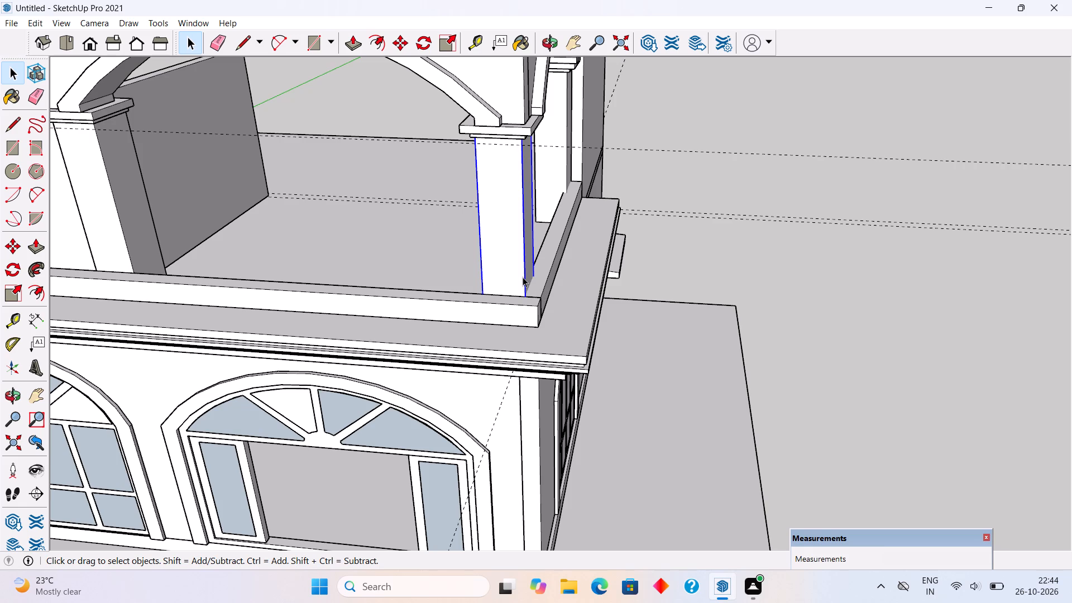
{"action": "key", "text": "m"}
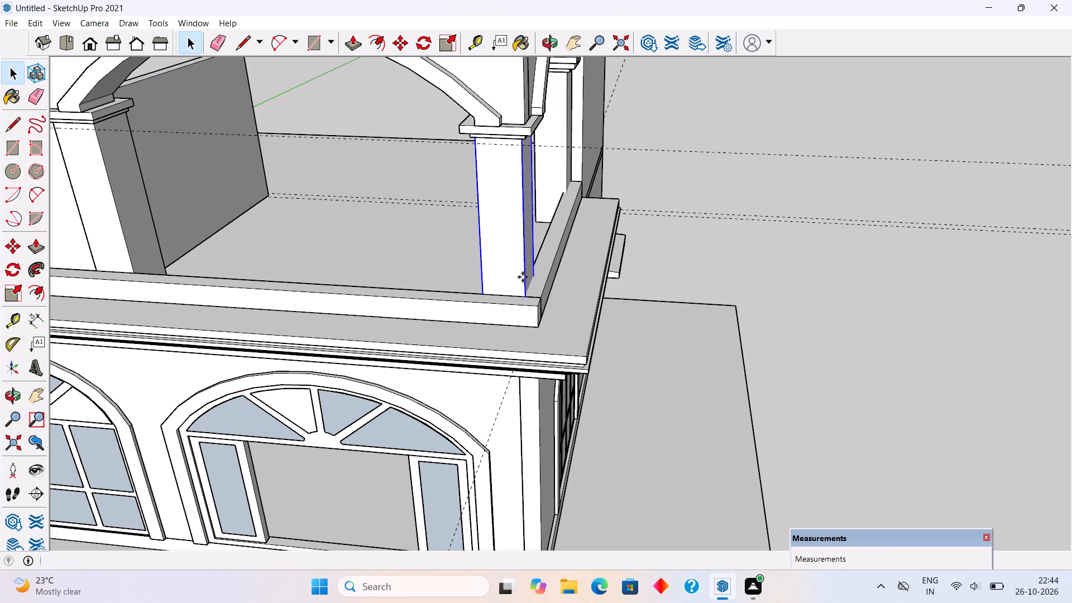
{"action": "key", "text": "space"}
{"action": "scroll", "coordinate": [523, 277], "scroll_direction": "down", "scroll_amount": 5}
{"action": "scroll", "coordinate": [501, 185], "scroll_direction": "up", "scroll_amount": 2}
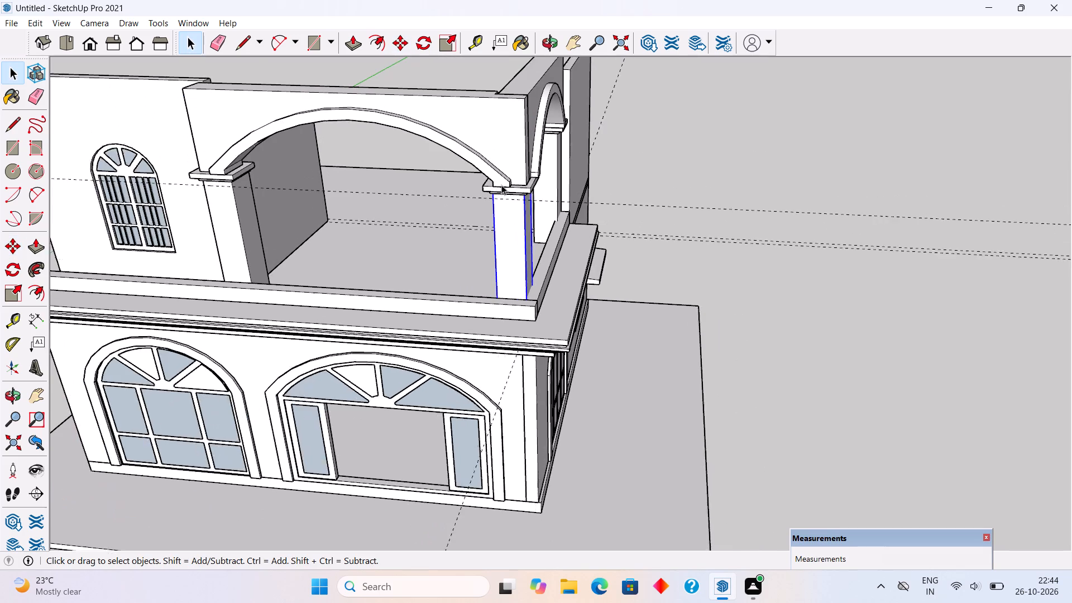
Move the corner pillar and the pillar beside the new wall, with their capitals and mouldings, 9" outward along the red axis.
{"action": "scroll", "coordinate": [501, 185], "scroll_direction": "up", "scroll_amount": 2}
{"action": "scroll", "coordinate": [513, 200], "scroll_direction": "up", "scroll_amount": 8, "text": "ctrl"}
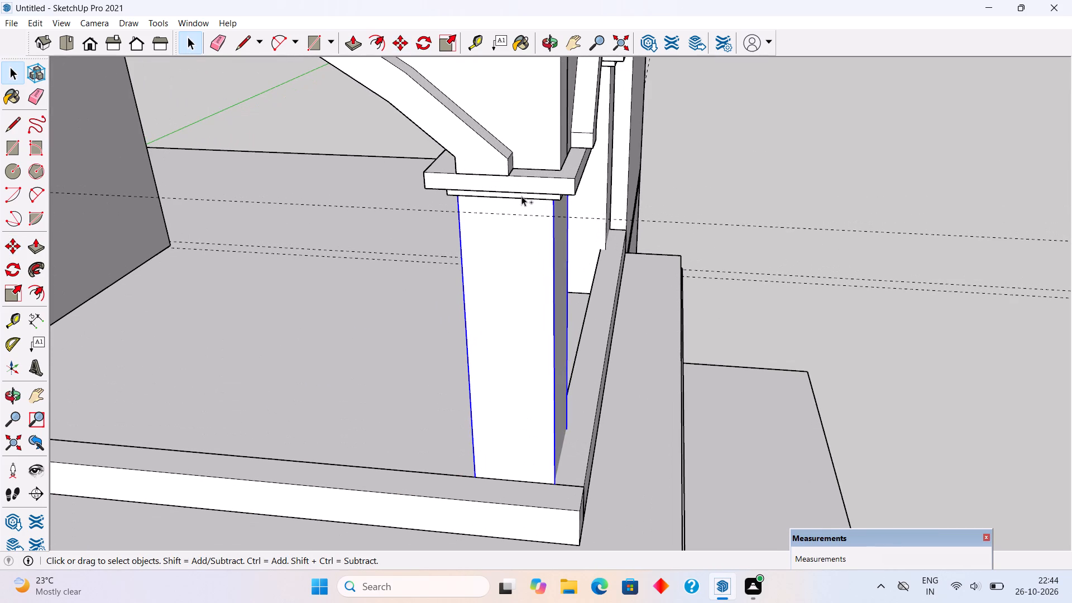
{"action": "left_click", "coordinate": [522, 197], "text": "ctrl"}
{"action": "left_click", "coordinate": [524, 183], "text": "ctrl"}
{"action": "scroll", "coordinate": [524, 183], "scroll_direction": "down", "scroll_amount": 5, "text": "ctrl"}
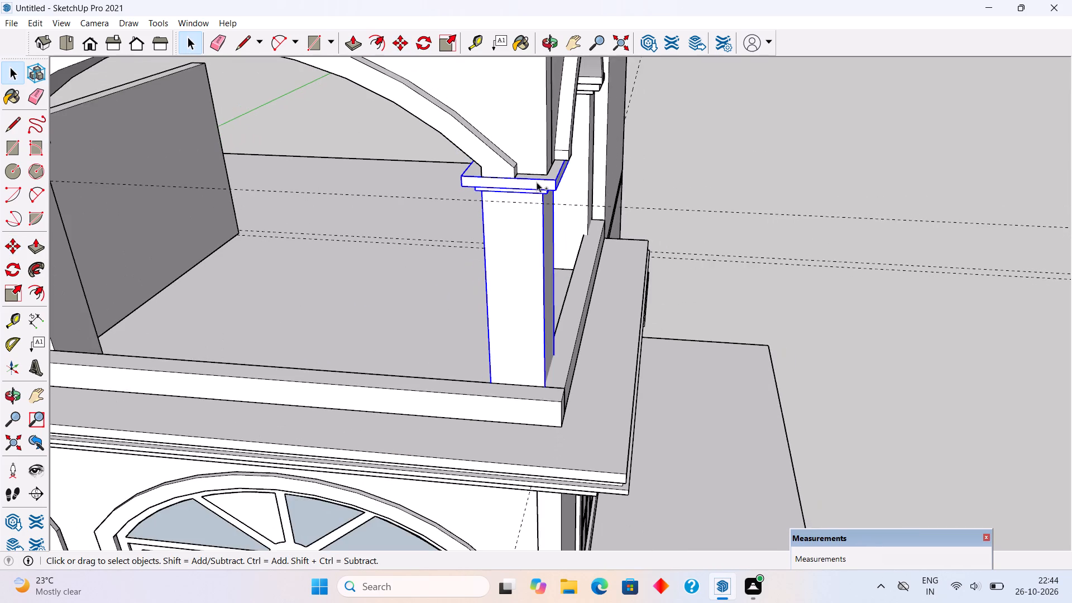
{"action": "scroll", "coordinate": [539, 185], "scroll_direction": "down", "scroll_amount": 7, "text": "ctrl"}
{"action": "middle_click_drag", "start_coordinate": [573, 212], "coordinate": [469, 198], "text": "ctrl"}
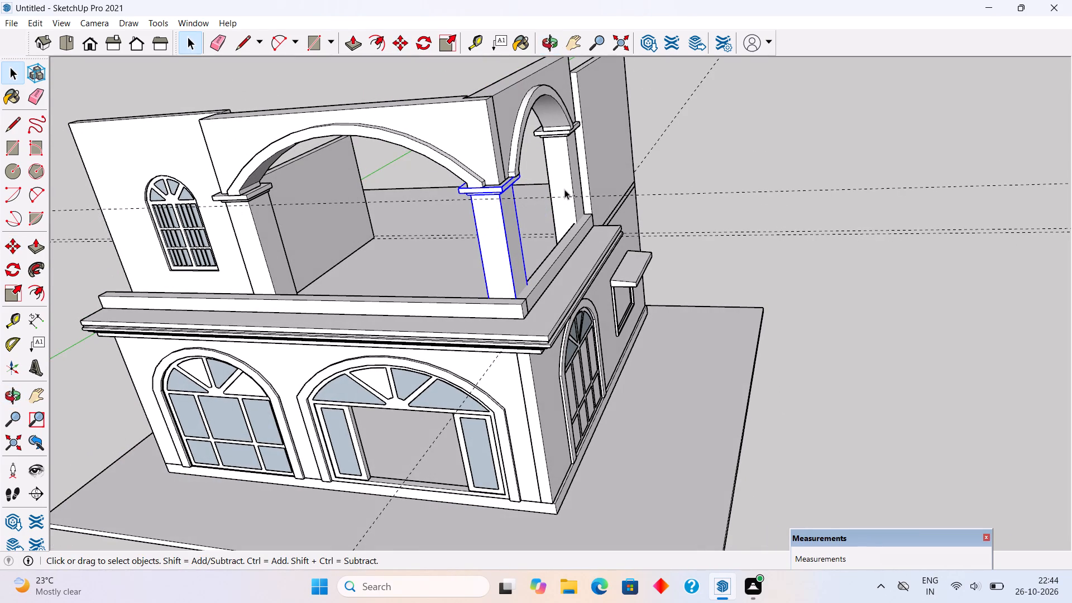
{"action": "left_click", "coordinate": [564, 189], "text": "ctrl"}
{"action": "scroll", "coordinate": [559, 151], "scroll_direction": "up", "scroll_amount": 7, "text": "ctrl"}
{"action": "left_click", "coordinate": [561, 125], "text": "ctrl"}
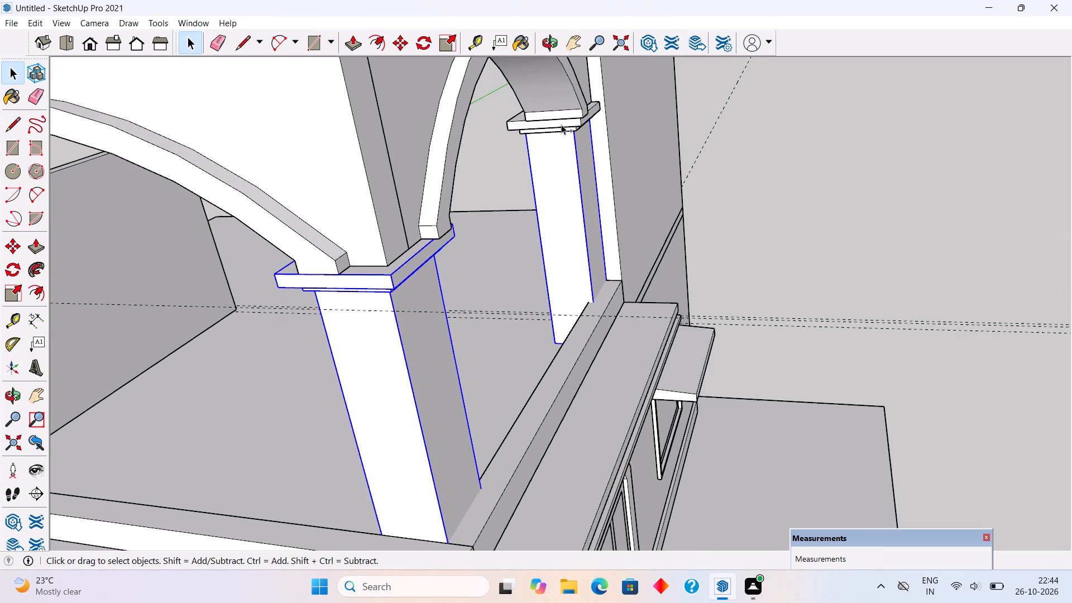
{"action": "left_click", "coordinate": [563, 128], "text": "ctrl"}
{"action": "scroll", "coordinate": [566, 132], "scroll_direction": "up", "scroll_amount": 7, "text": "ctrl"}
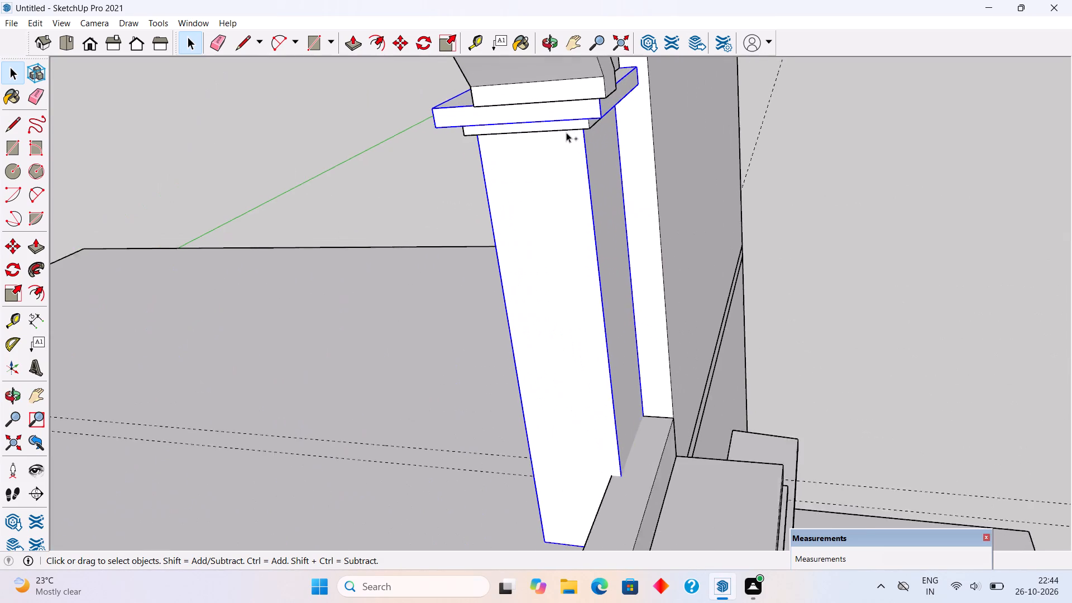
{"action": "scroll", "coordinate": [566, 132], "scroll_direction": "up", "scroll_amount": 2, "text": "ctrl"}
{"action": "left_click", "coordinate": [571, 128], "text": "ctrl"}
{"action": "scroll", "coordinate": [571, 128], "scroll_direction": "down", "scroll_amount": 5, "text": "ctrl"}
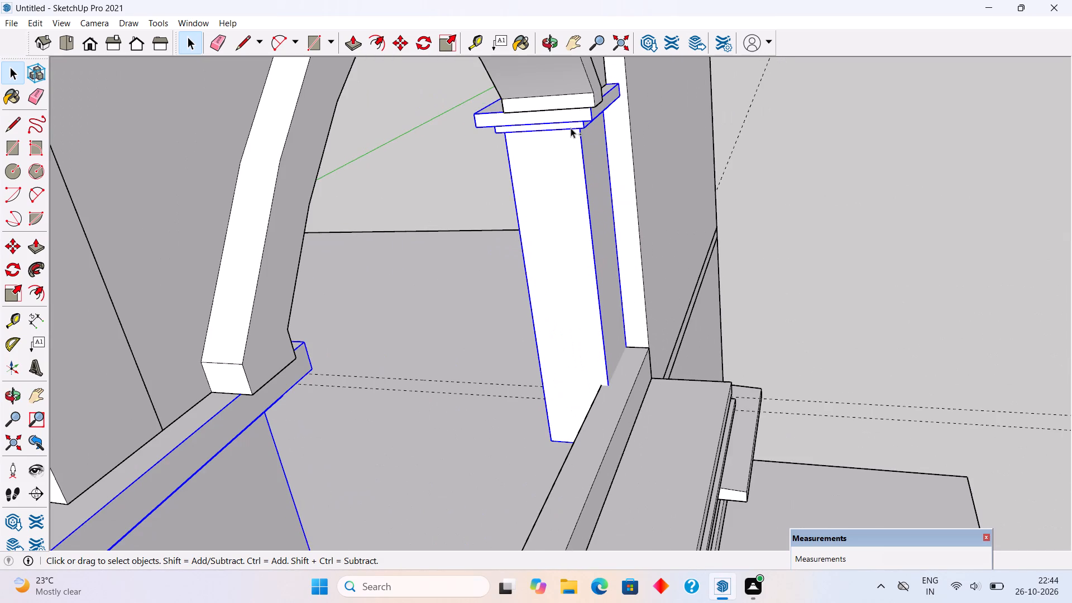
{"action": "scroll", "coordinate": [572, 123], "scroll_direction": "down", "scroll_amount": 5, "text": "ctrl"}
{"action": "scroll", "coordinate": [571, 137], "scroll_direction": "down", "scroll_amount": 4}
{"action": "scroll", "coordinate": [562, 226], "scroll_direction": "down", "scroll_amount": 4}
{"action": "middle_click_drag", "start_coordinate": [583, 326], "coordinate": [728, 327]}
{"action": "scroll", "coordinate": [673, 293], "scroll_direction": "up", "scroll_amount": 4}
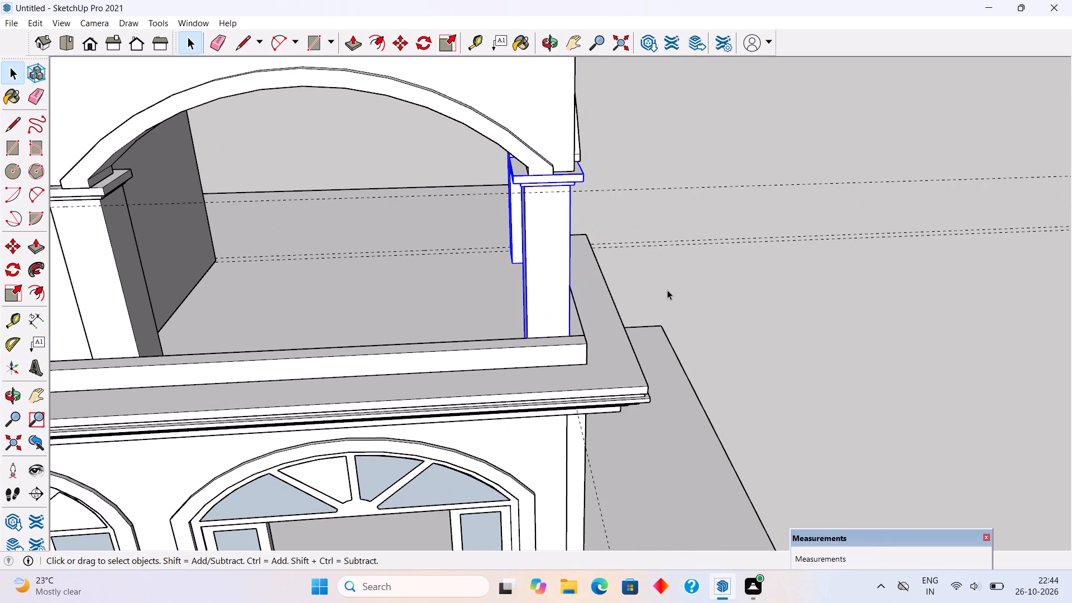
{"action": "key", "text": "m"}
{"action": "left_click", "coordinate": [542, 307]}
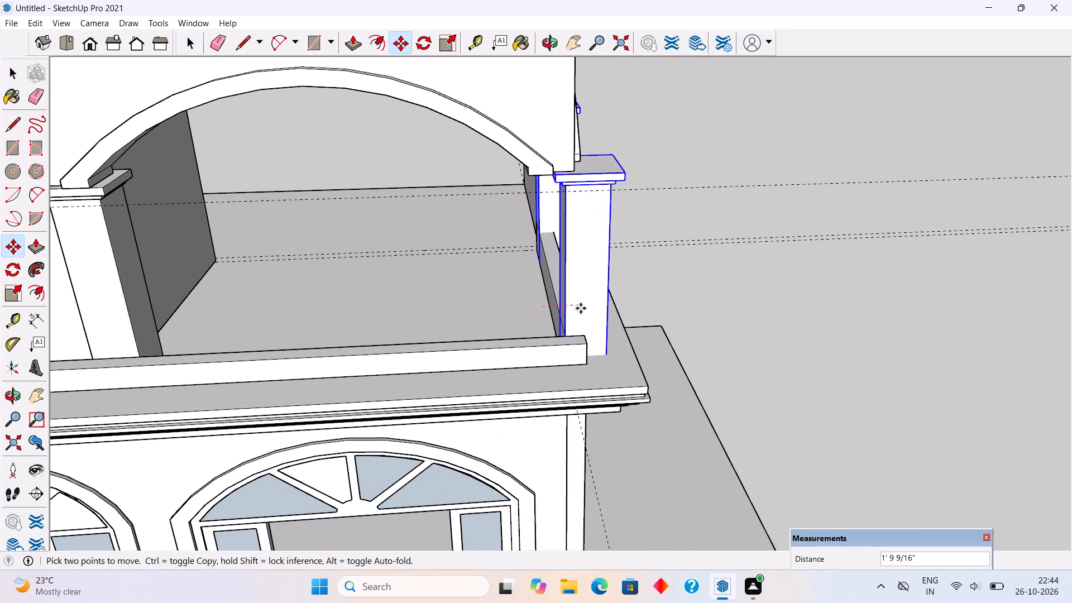
{"action": "key", "text": "9"}
{"action": "key", "text": "shift+quotedbl"}
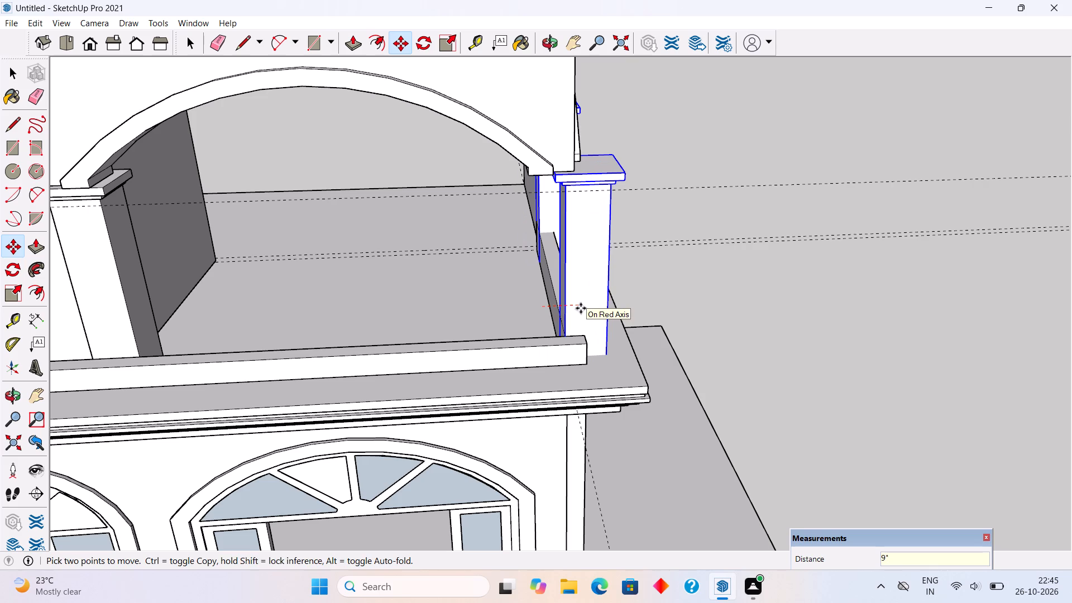
{"action": "key", "text": "Return"}
{"action": "key", "text": "space"}
{"action": "left_click", "coordinate": [673, 135]}
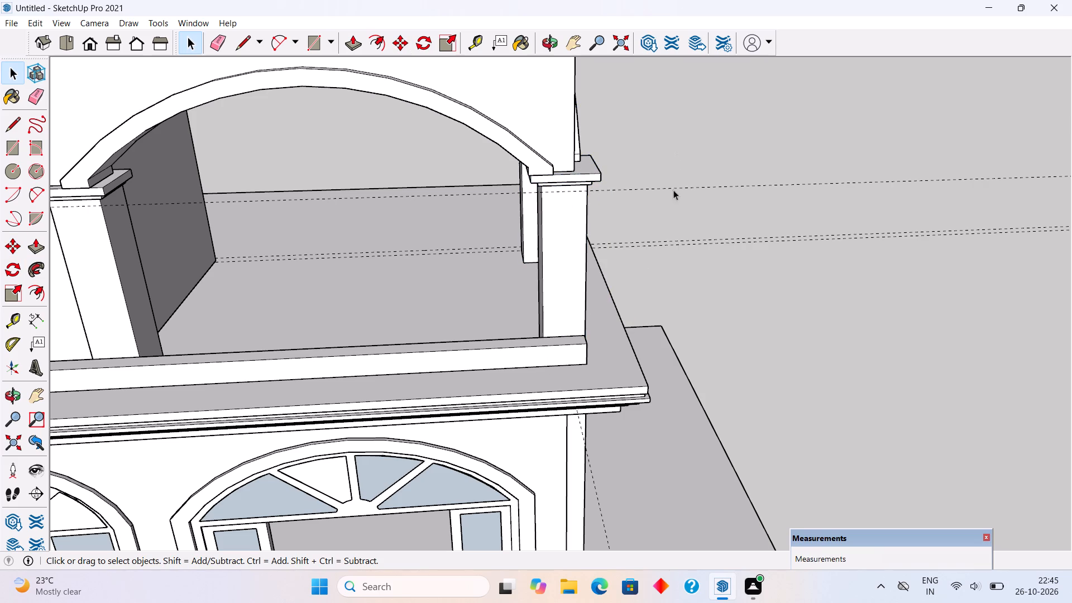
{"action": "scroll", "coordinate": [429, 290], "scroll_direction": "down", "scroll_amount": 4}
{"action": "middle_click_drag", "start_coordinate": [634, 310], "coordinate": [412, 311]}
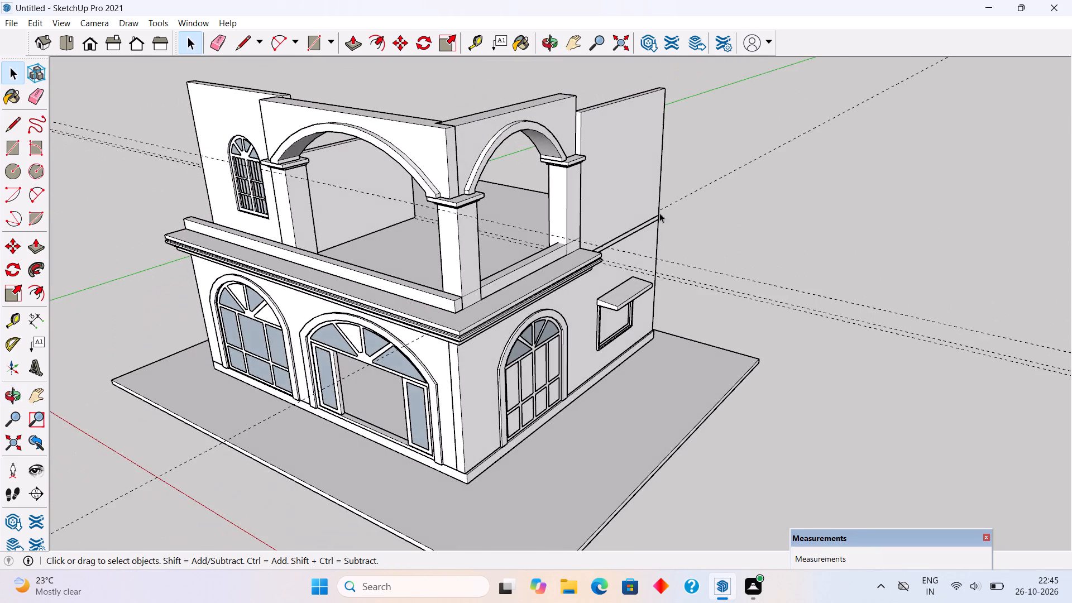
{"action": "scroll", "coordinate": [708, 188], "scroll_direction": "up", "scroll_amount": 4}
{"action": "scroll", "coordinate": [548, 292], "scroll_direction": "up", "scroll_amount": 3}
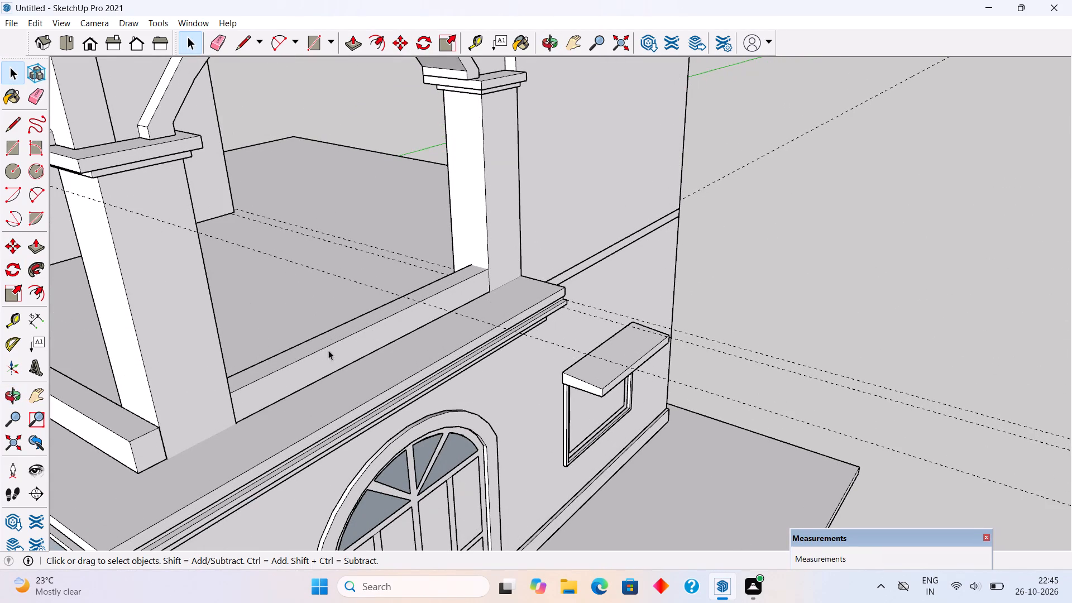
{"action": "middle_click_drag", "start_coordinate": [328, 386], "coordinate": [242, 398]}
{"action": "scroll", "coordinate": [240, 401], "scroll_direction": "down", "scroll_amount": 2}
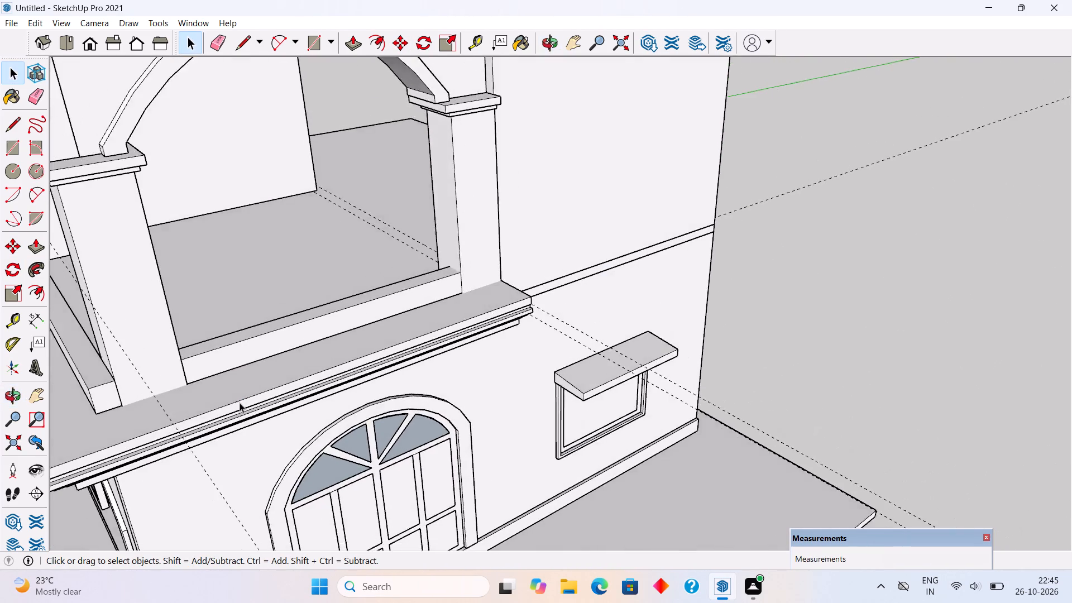
Examine how the moved pillars line up with the arched beams, parapet and new upper-floor wall from several sides.
{"action": "scroll", "coordinate": [240, 403], "scroll_direction": "down", "scroll_amount": 2}
{"action": "middle_click_drag", "start_coordinate": [362, 350], "coordinate": [506, 400]}
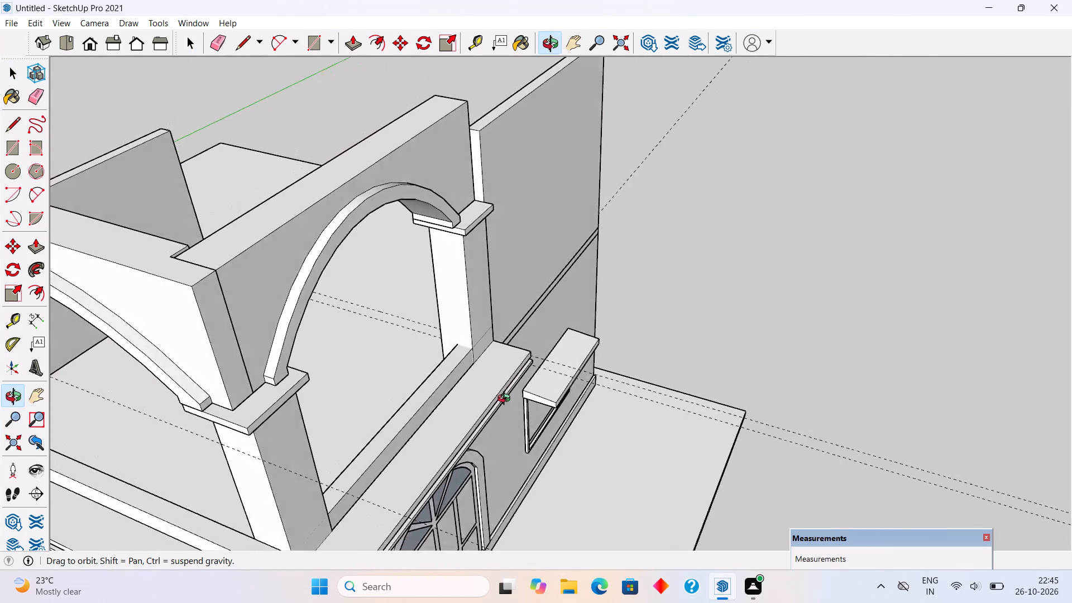
{"action": "middle_click_drag", "start_coordinate": [506, 400], "coordinate": [508, 400]}
{"action": "scroll", "coordinate": [510, 399], "scroll_direction": "down", "scroll_amount": 3}
{"action": "scroll", "coordinate": [458, 370], "scroll_direction": "down", "scroll_amount": 3}
{"action": "middle_click_drag", "start_coordinate": [419, 391], "coordinate": [526, 341]}
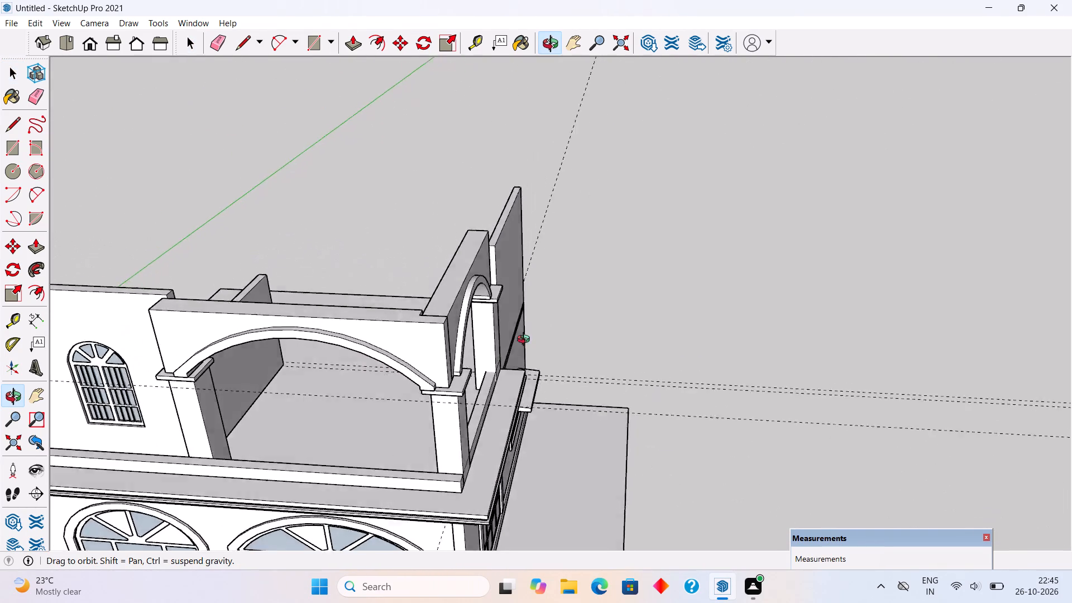
{"action": "middle_click_drag", "start_coordinate": [526, 341], "coordinate": [479, 285]}
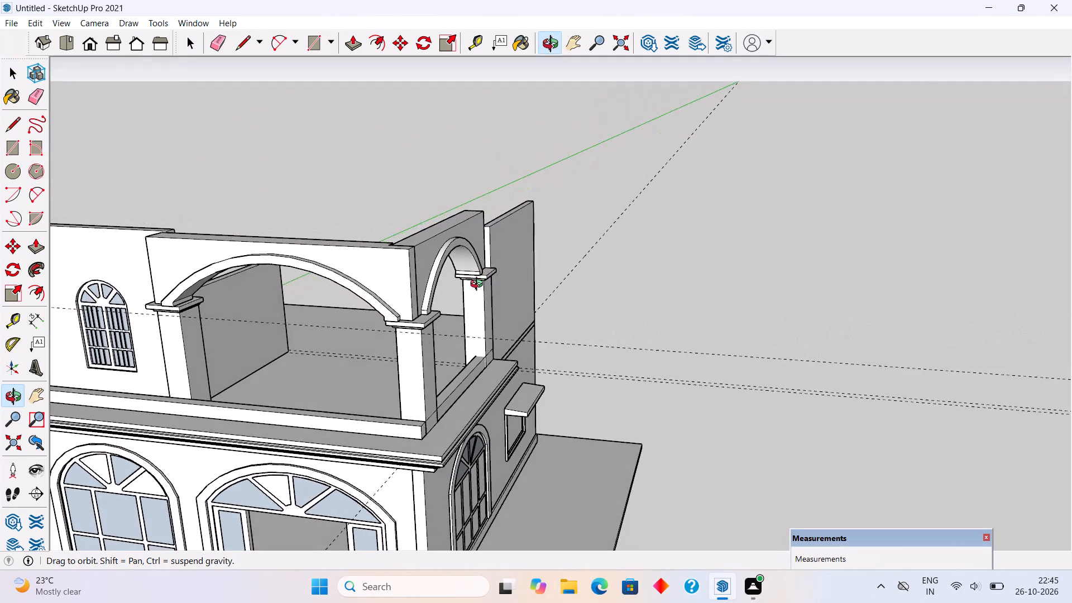
{"action": "middle_click_drag", "start_coordinate": [479, 285], "coordinate": [268, 357]}
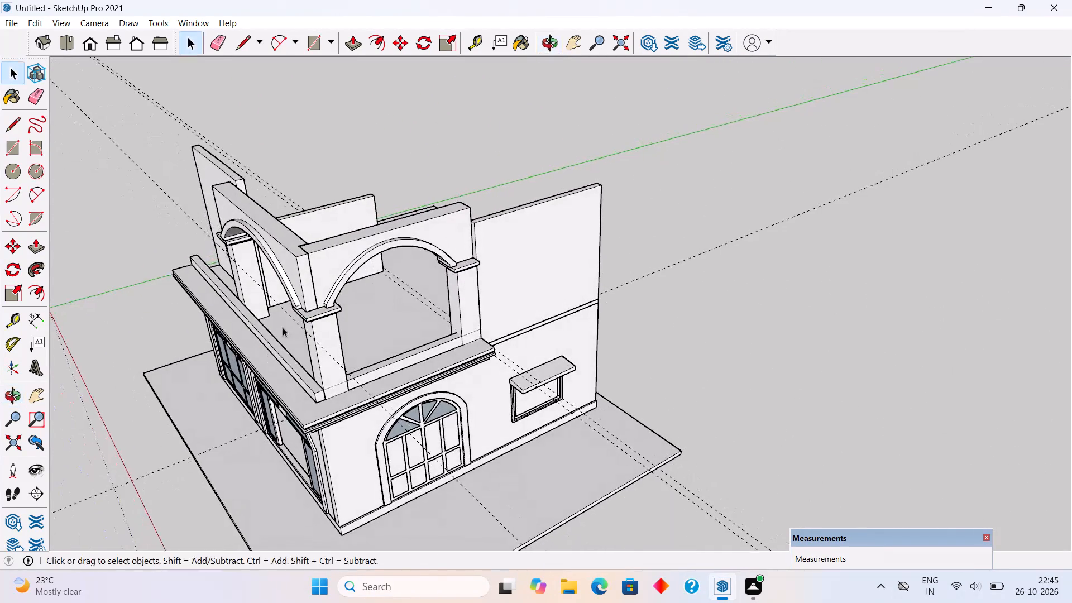
{"action": "scroll", "coordinate": [322, 281], "scroll_direction": "up", "scroll_amount": 7}
{"action": "scroll", "coordinate": [308, 212], "scroll_direction": "up", "scroll_amount": 4}
{"action": "middle_click_drag", "start_coordinate": [307, 271], "coordinate": [324, 283]}
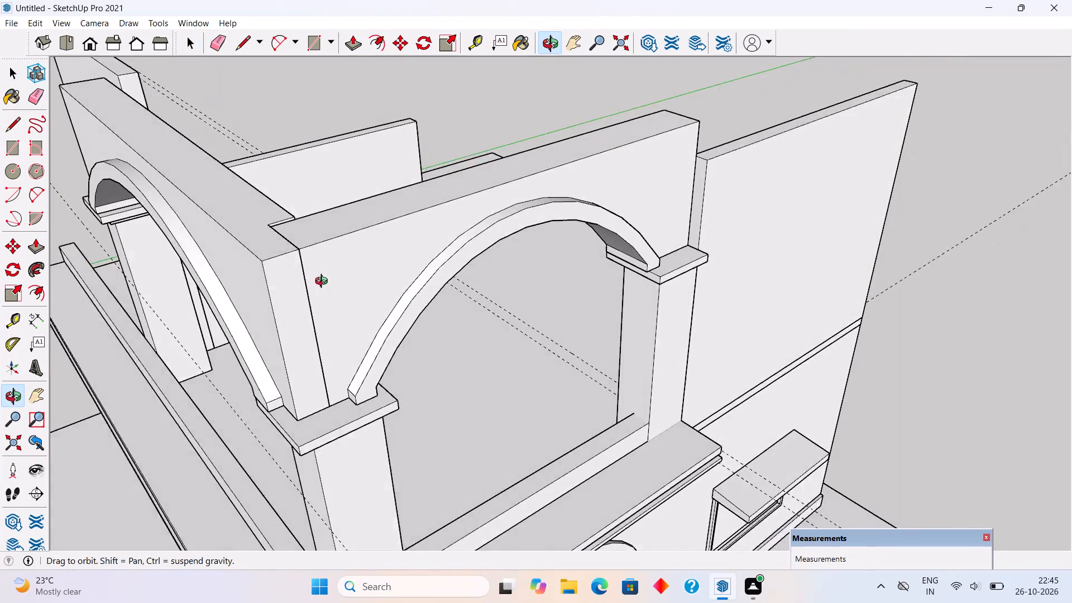
{"action": "middle_click_drag", "start_coordinate": [324, 283], "coordinate": [593, 226]}
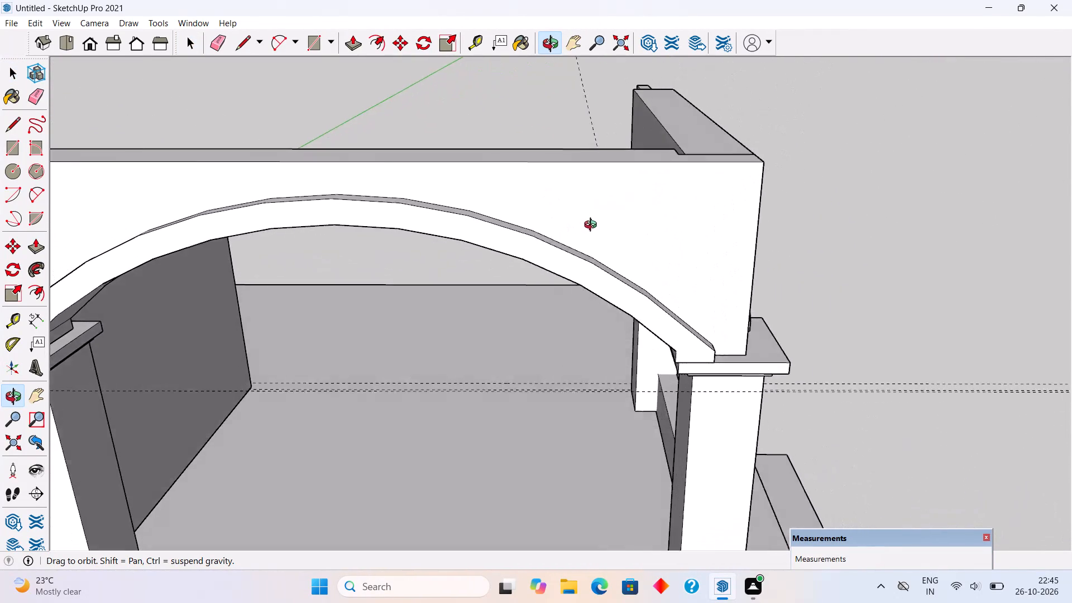
{"action": "middle_click_drag", "start_coordinate": [593, 226], "coordinate": [494, 196]}
{"action": "scroll", "coordinate": [501, 202], "scroll_direction": "down", "scroll_amount": 4}
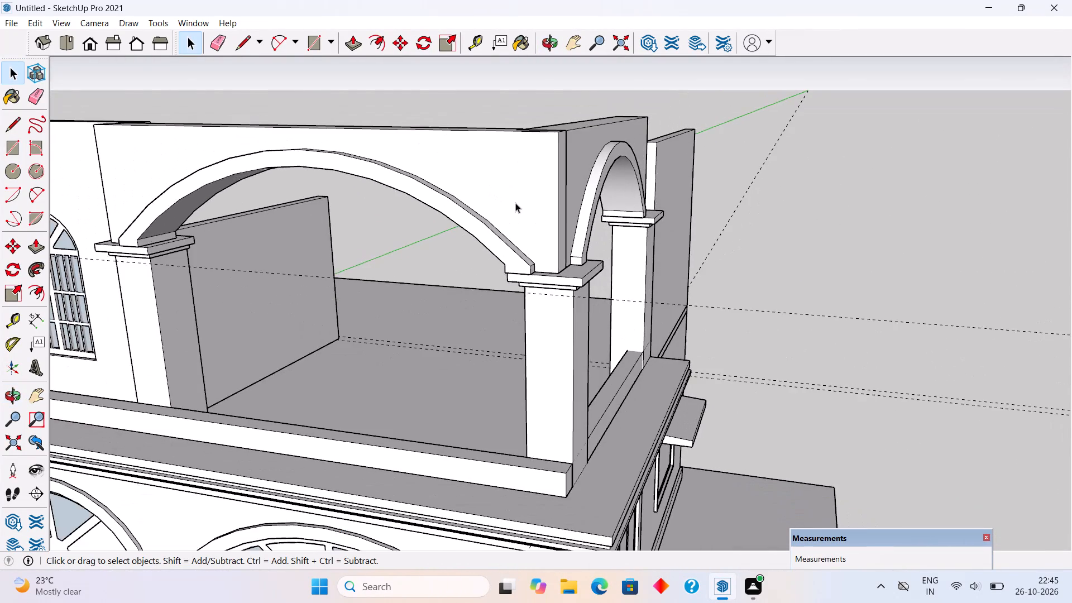
{"action": "scroll", "coordinate": [521, 203], "scroll_direction": "down", "scroll_amount": 3}
{"action": "scroll", "coordinate": [539, 295], "scroll_direction": "up", "scroll_amount": 1}
{"action": "middle_click_drag", "start_coordinate": [544, 295], "coordinate": [609, 284]}
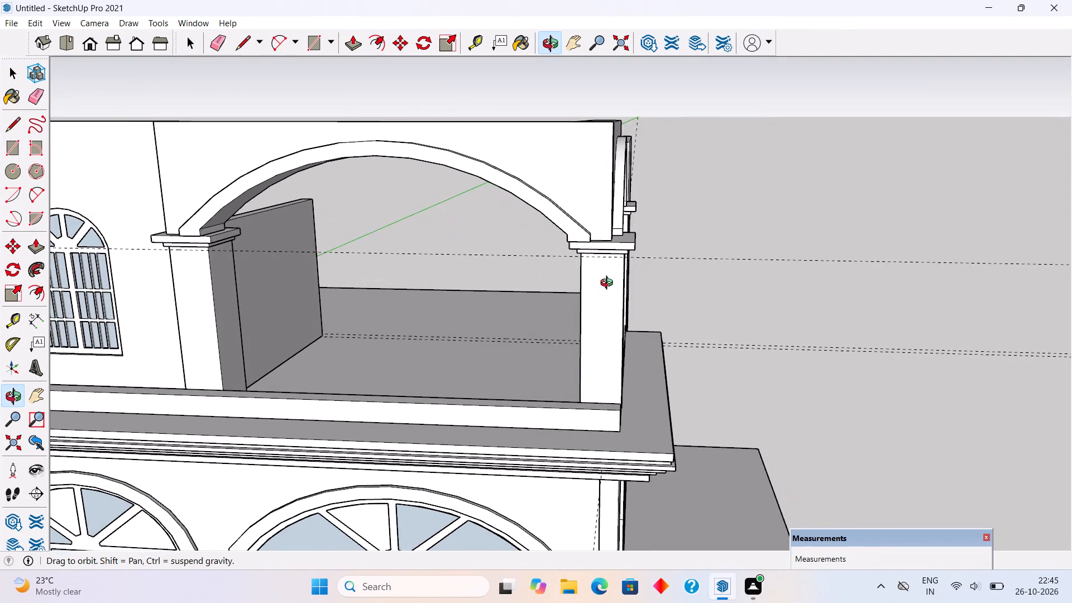
{"action": "middle_click_drag", "start_coordinate": [609, 284], "coordinate": [612, 300]}
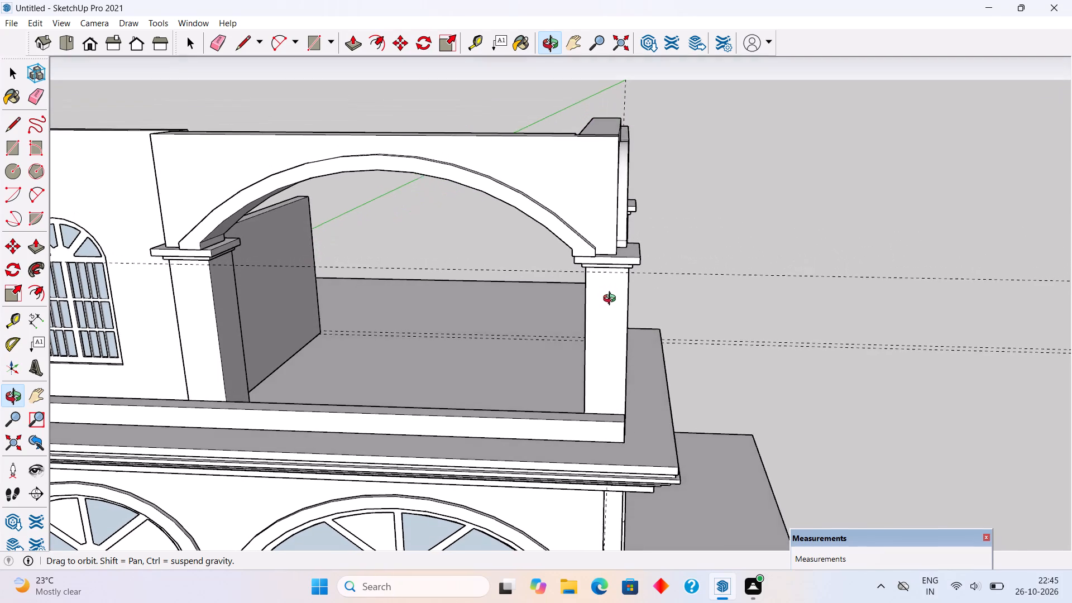
{"action": "middle_click_drag", "start_coordinate": [612, 300], "coordinate": [377, 300]}
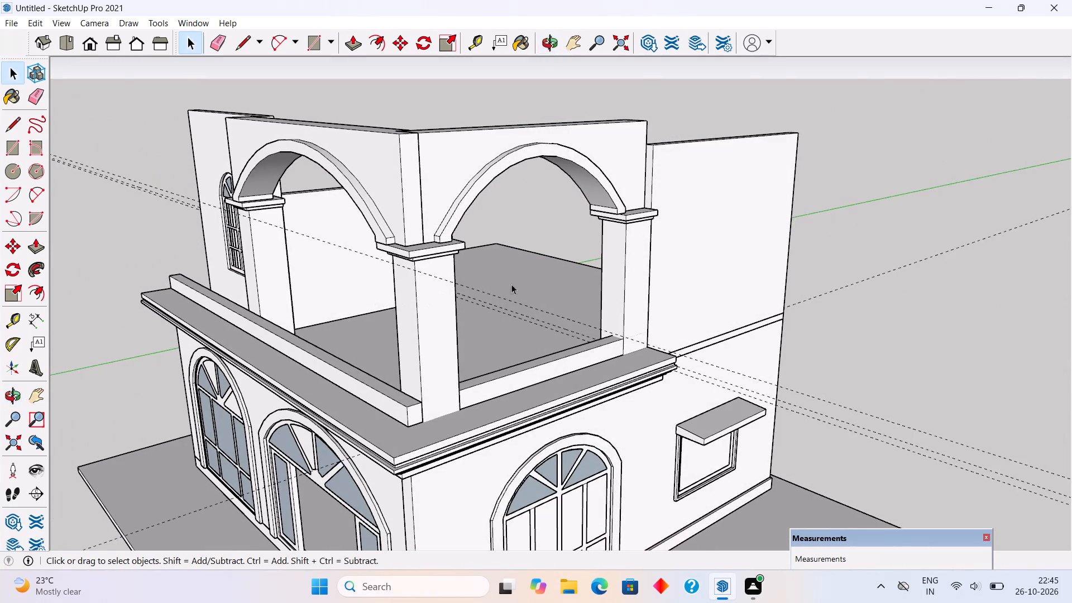
{"action": "middle_click_drag", "start_coordinate": [611, 279], "coordinate": [424, 332]}
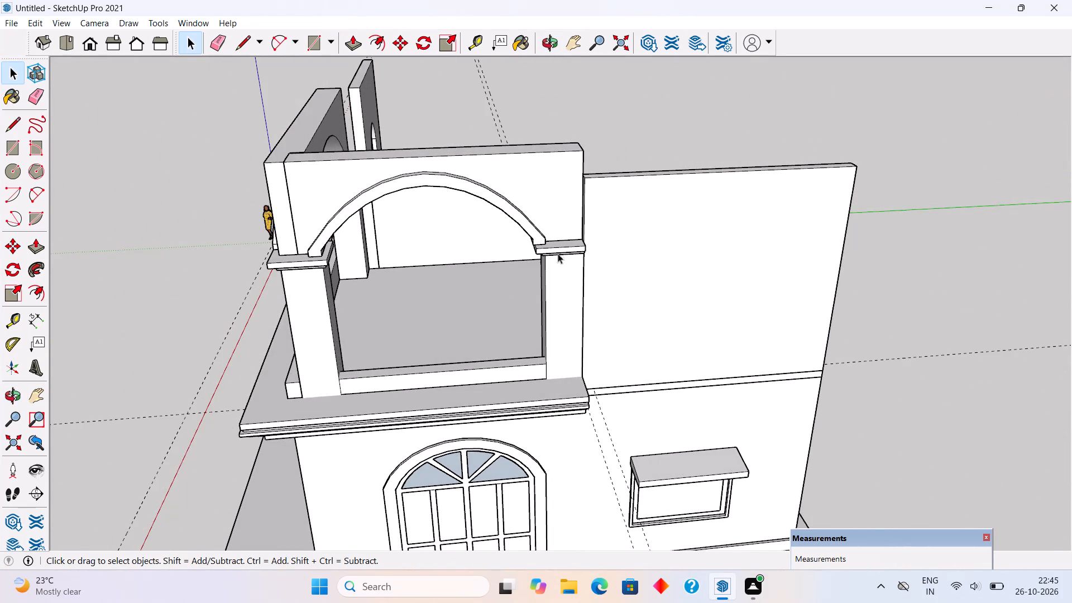
{"action": "scroll", "coordinate": [559, 250], "scroll_direction": "up", "scroll_amount": 3}
{"action": "middle_click_drag", "start_coordinate": [606, 228], "coordinate": [473, 293]}
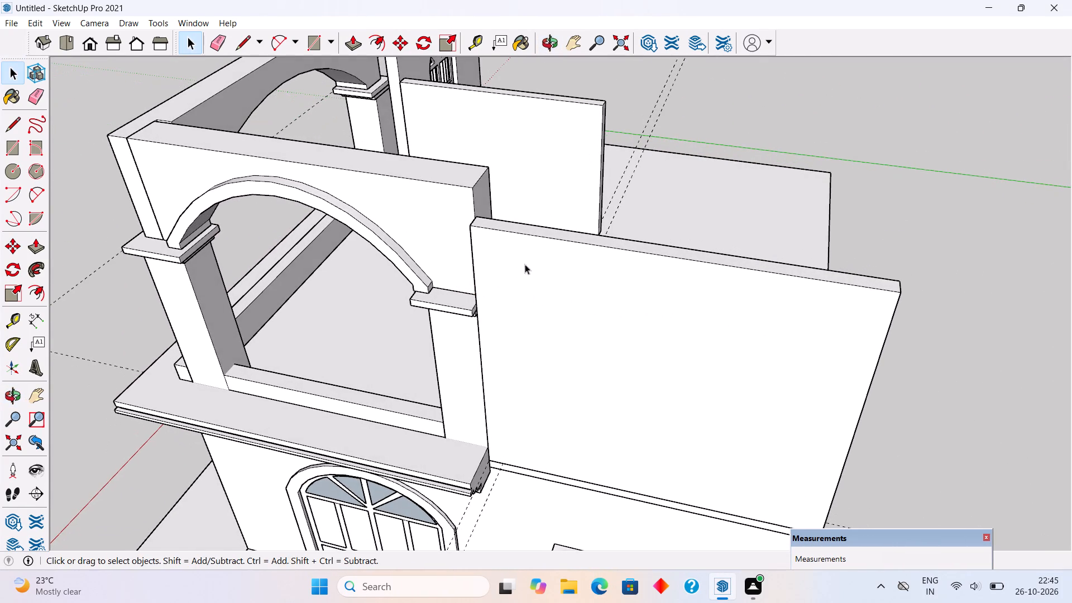
{"action": "middle_click_drag", "start_coordinate": [542, 259], "coordinate": [387, 275]}
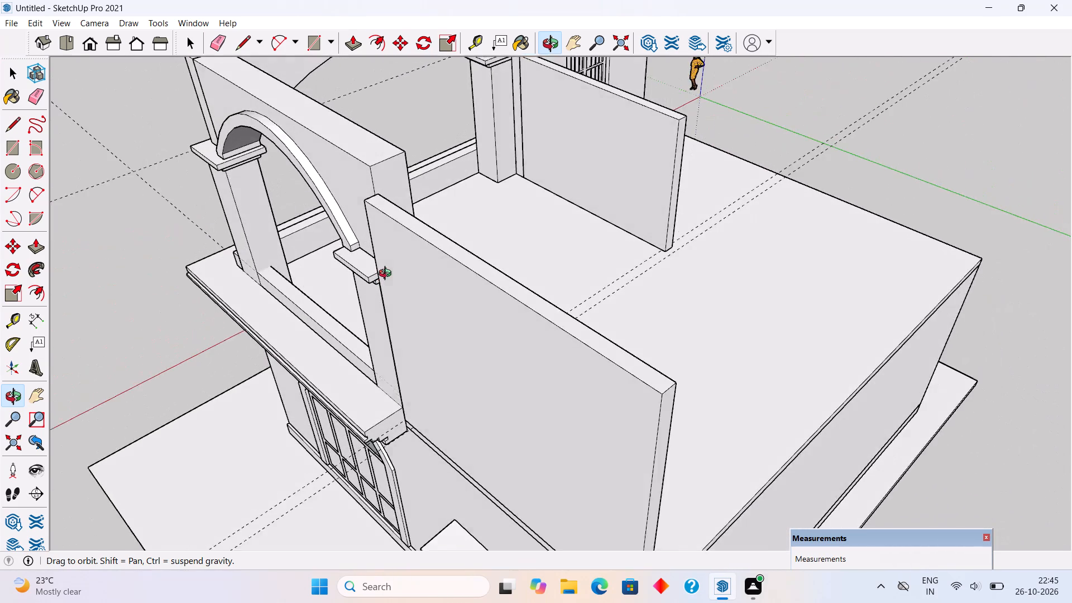
{"action": "middle_click_drag", "start_coordinate": [387, 275], "coordinate": [390, 275]}
Move the side arched beam 6 3/4" outward along the red axis to line up with the capitals of the moved pillars.
{"action": "scroll", "coordinate": [400, 273], "scroll_direction": "up", "scroll_amount": 5}
{"action": "left_click", "coordinate": [403, 274]}
{"action": "middle_click_drag", "start_coordinate": [410, 271], "coordinate": [459, 257]}
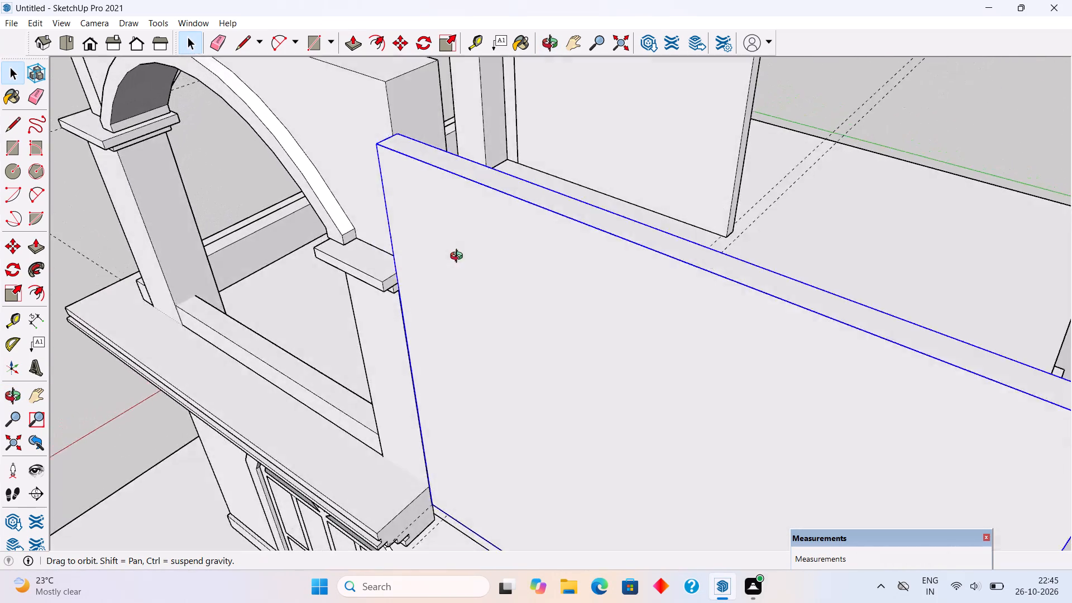
{"action": "middle_click_drag", "start_coordinate": [459, 257], "coordinate": [650, 246]}
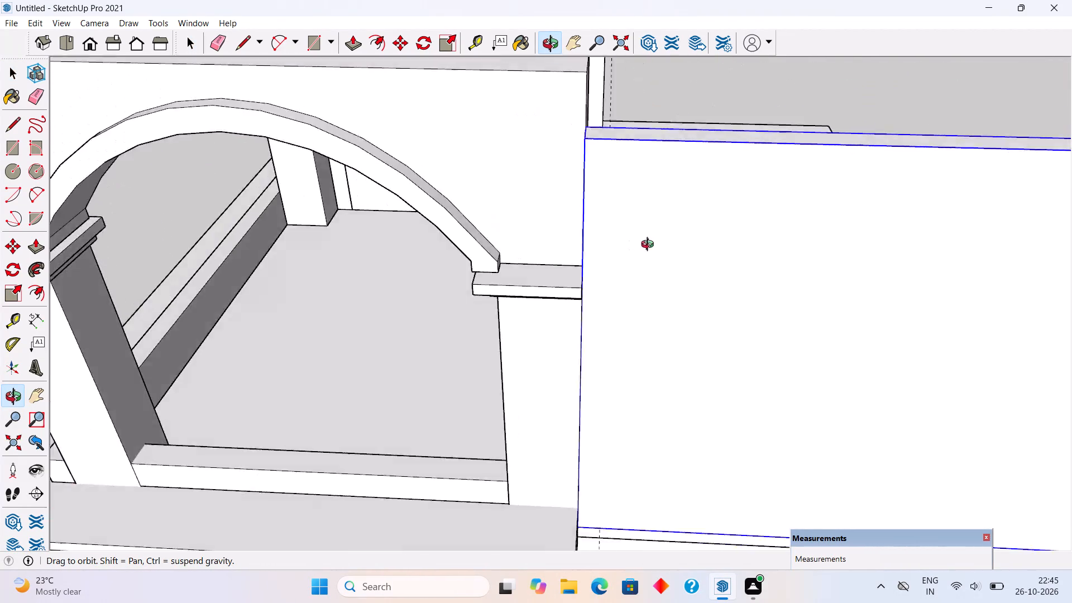
{"action": "middle_click_drag", "start_coordinate": [650, 246], "coordinate": [730, 249]}
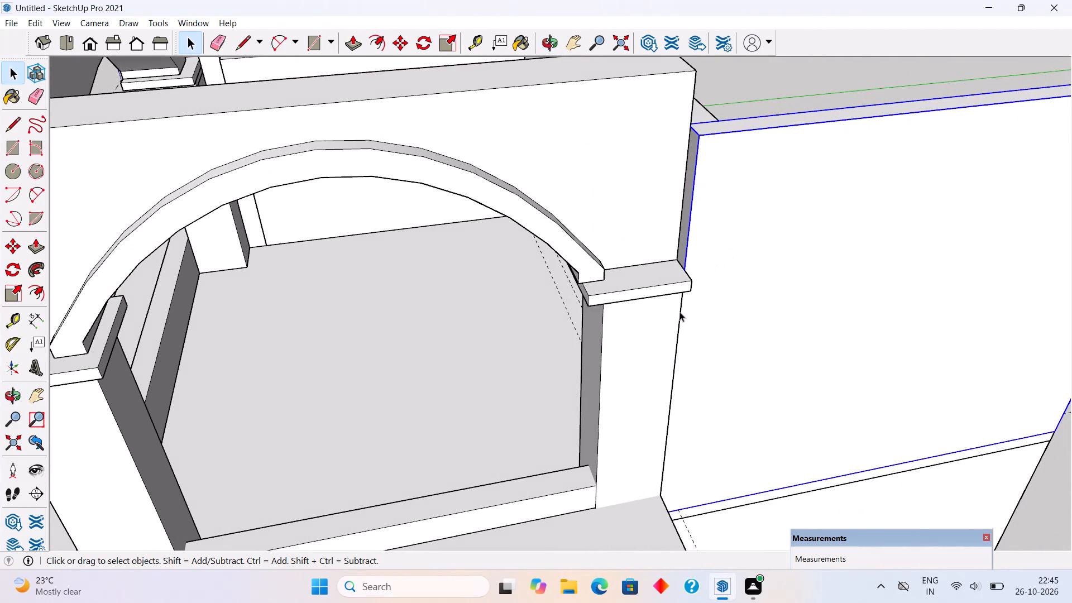
{"action": "left_click", "coordinate": [663, 241]}
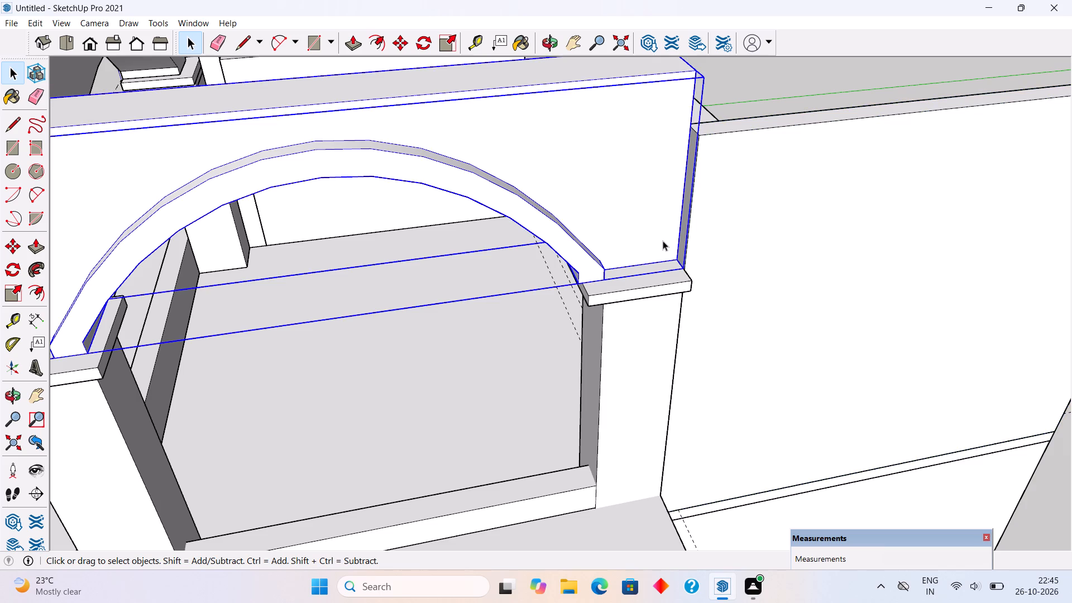
{"action": "scroll", "coordinate": [663, 241], "scroll_direction": "up", "scroll_amount": 7}
{"action": "key", "text": "m"}
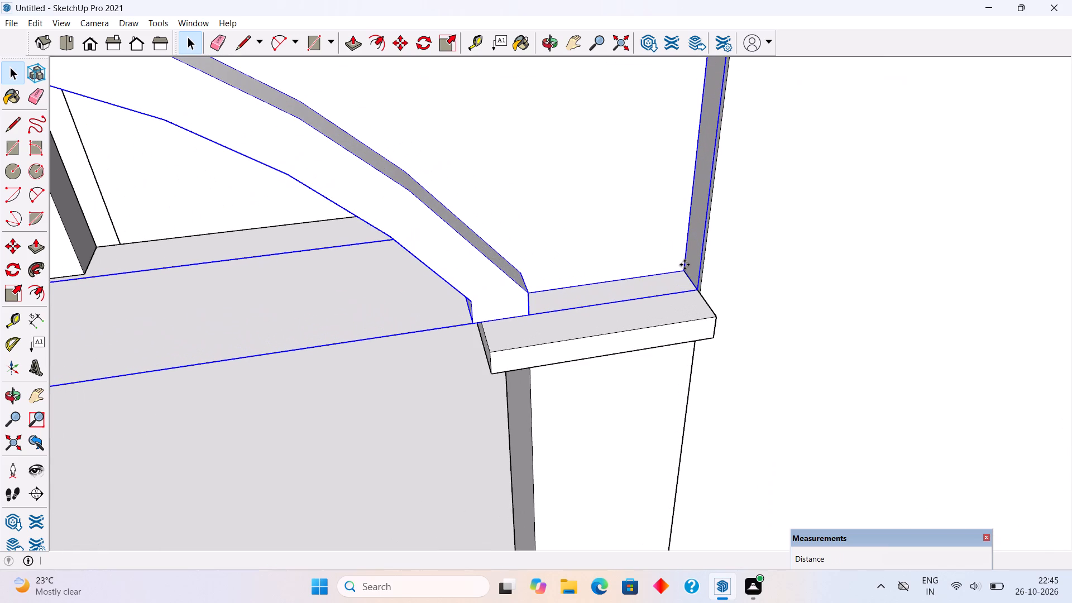
{"action": "left_click", "coordinate": [683, 266]}
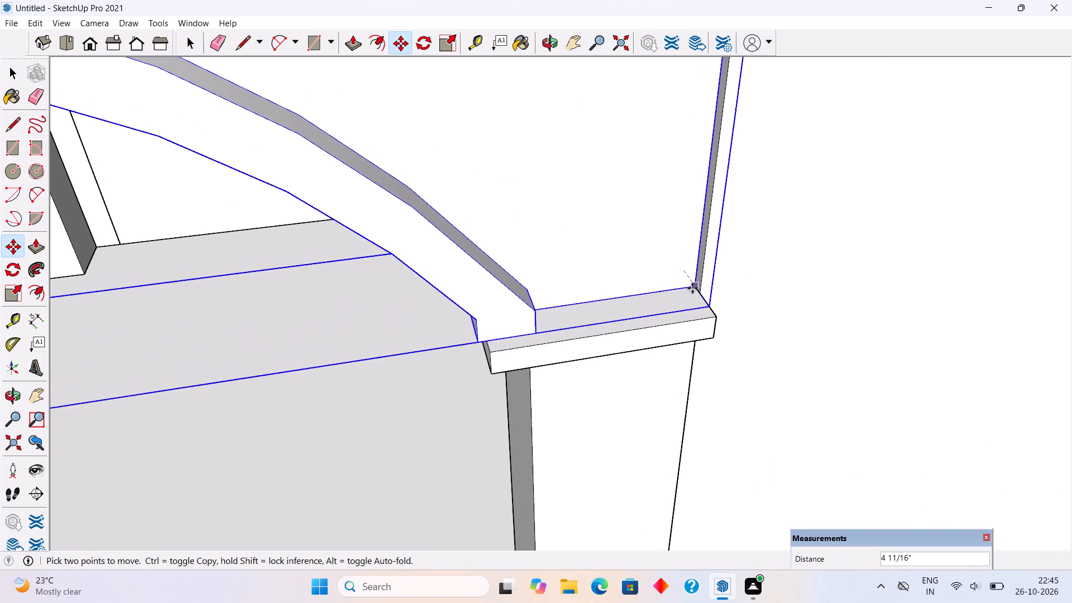
{"action": "left_click", "coordinate": [700, 291]}
{"action": "key", "text": "space"}
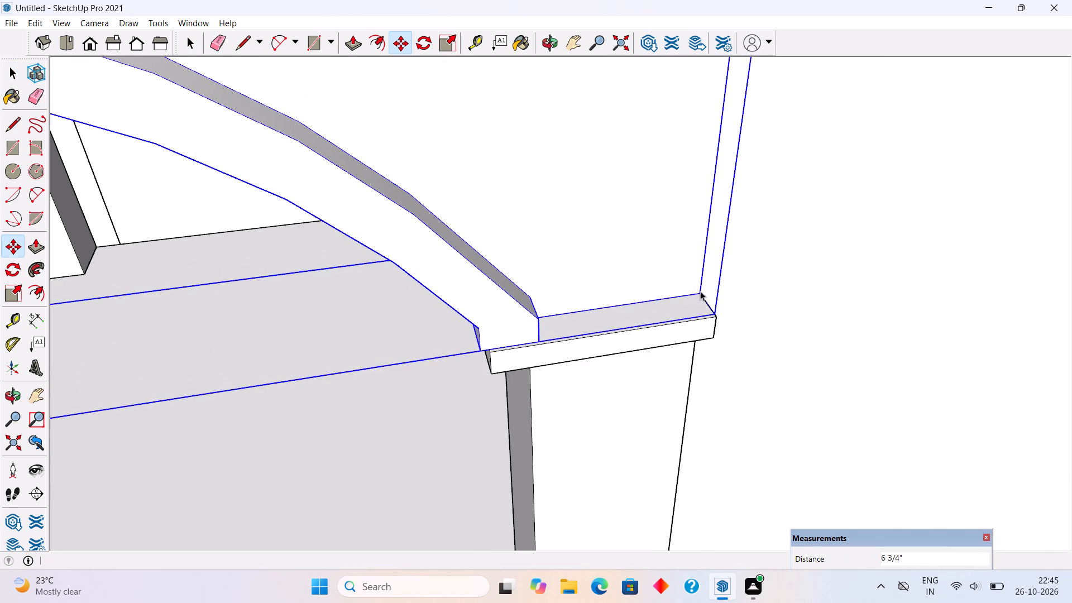
{"action": "scroll", "coordinate": [715, 287], "scroll_direction": "down", "scroll_amount": 6}
{"action": "scroll", "coordinate": [812, 261], "scroll_direction": "down", "scroll_amount": 9}
{"action": "left_click", "coordinate": [290, 293]}
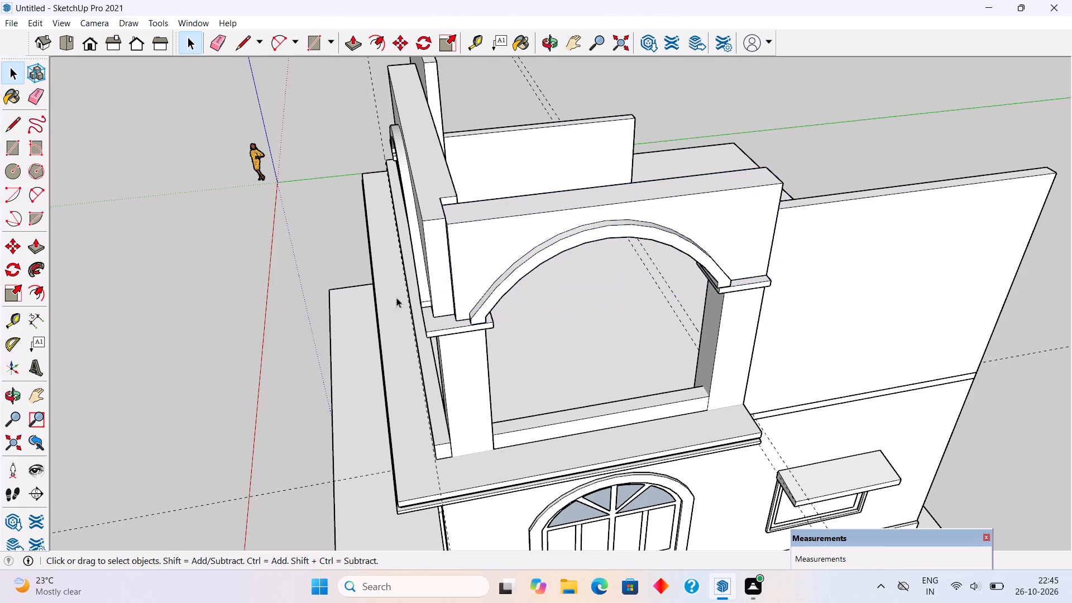
Inside the side arched beam's group, draw a 5' 4" vertical edge on its corner end face where it meets the front beam.
{"action": "middle_click_drag", "start_coordinate": [458, 312], "coordinate": [643, 304]}
{"action": "scroll", "coordinate": [642, 290], "scroll_direction": "up", "scroll_amount": 6}
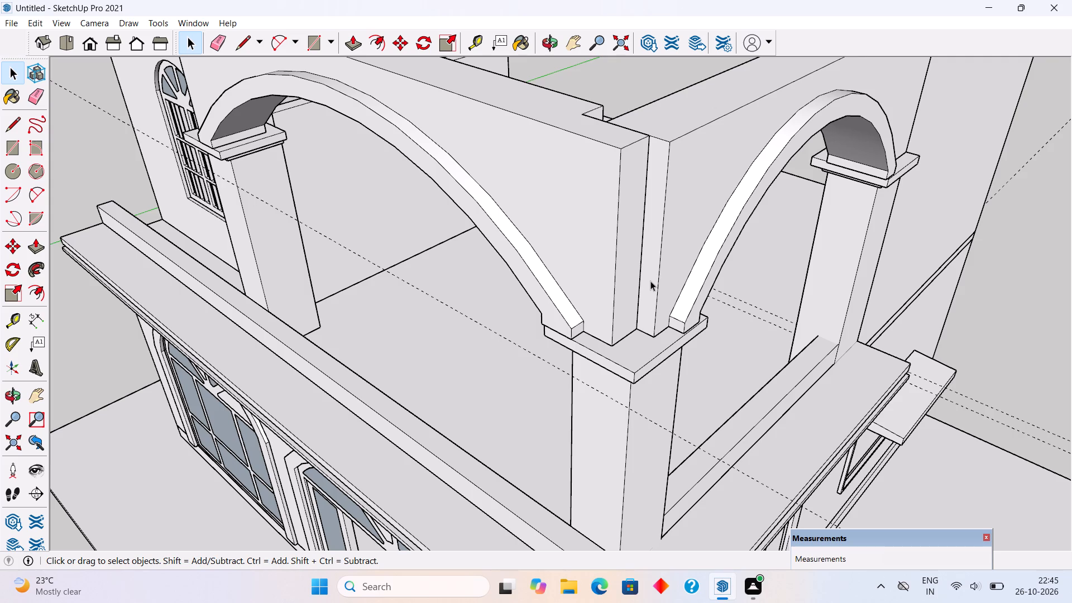
{"action": "triple_click", "coordinate": [650, 281]}
{"action": "left_click", "coordinate": [650, 281]}
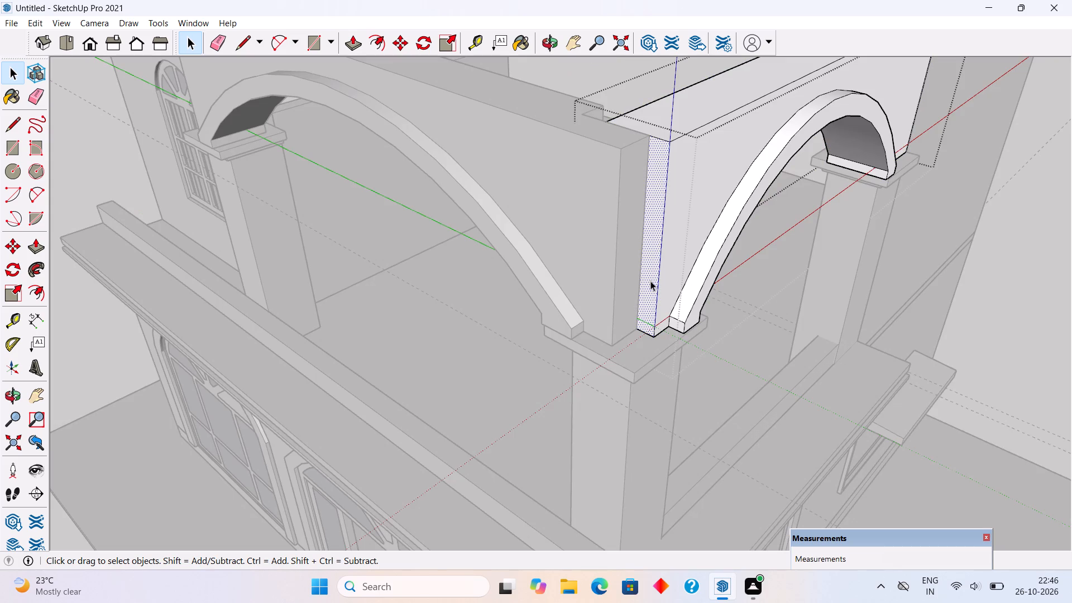
{"action": "key", "text": "l"}
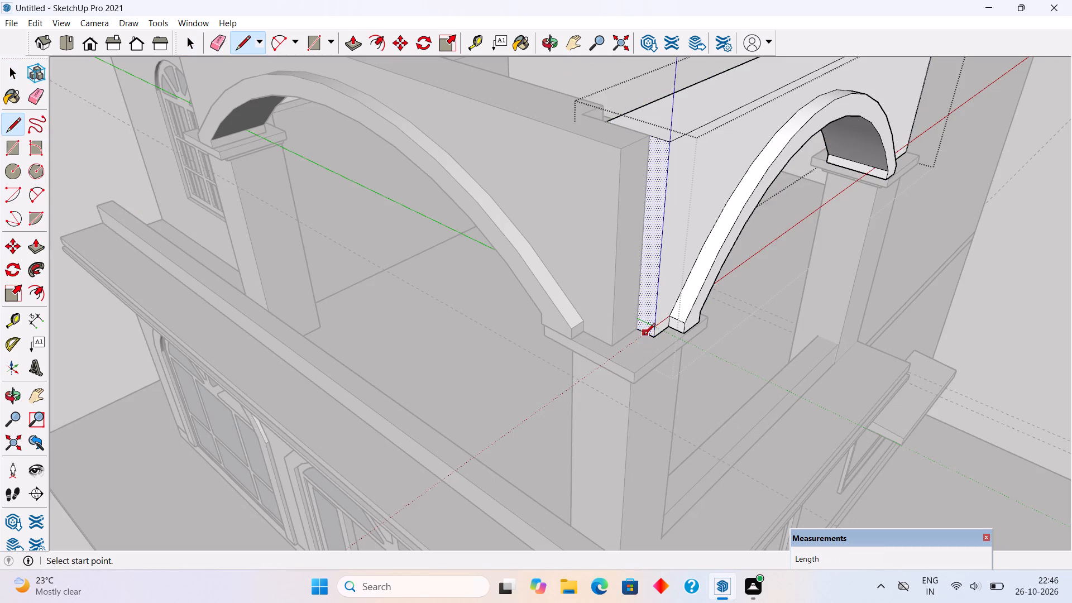
{"action": "left_click", "coordinate": [640, 329]}
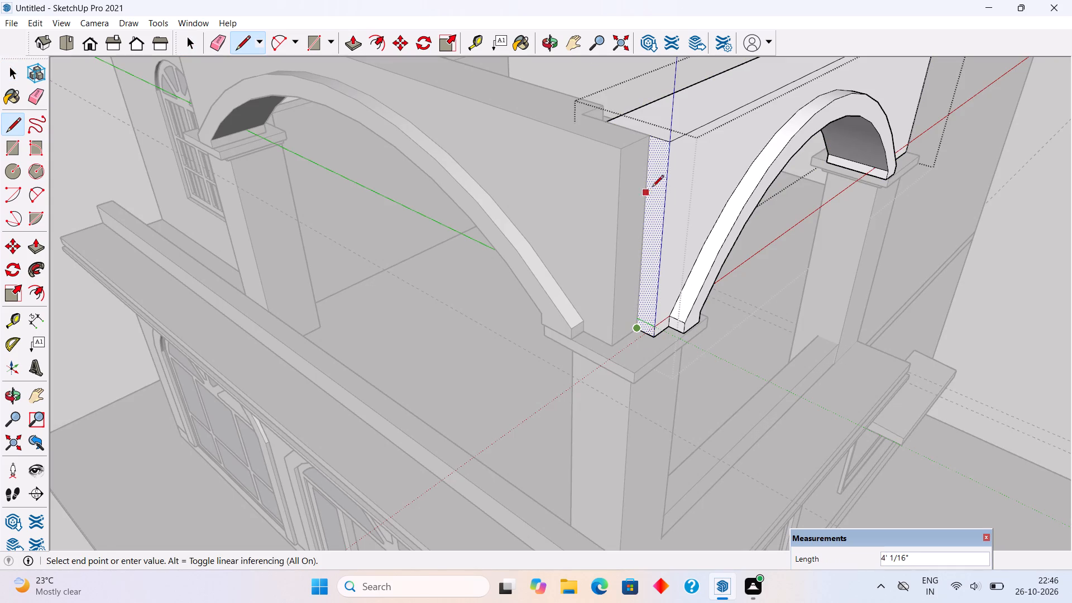
{"action": "left_click", "coordinate": [653, 138]}
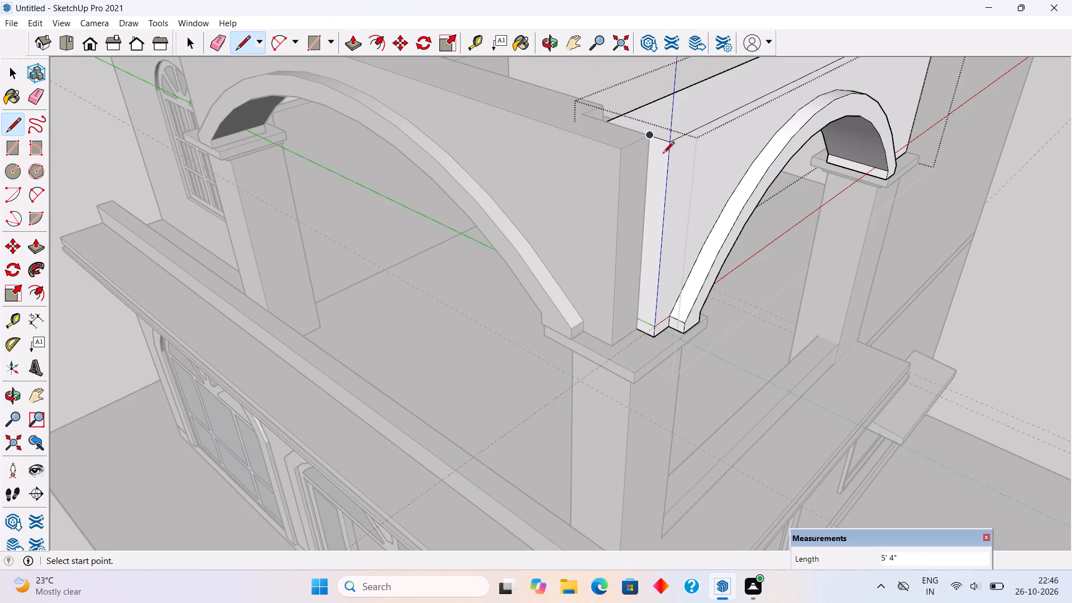
Push/Pull the exposed strip of the side beam's end face flush with the front arched beam's outer face, and leave the group.
{"action": "key", "text": "p"}
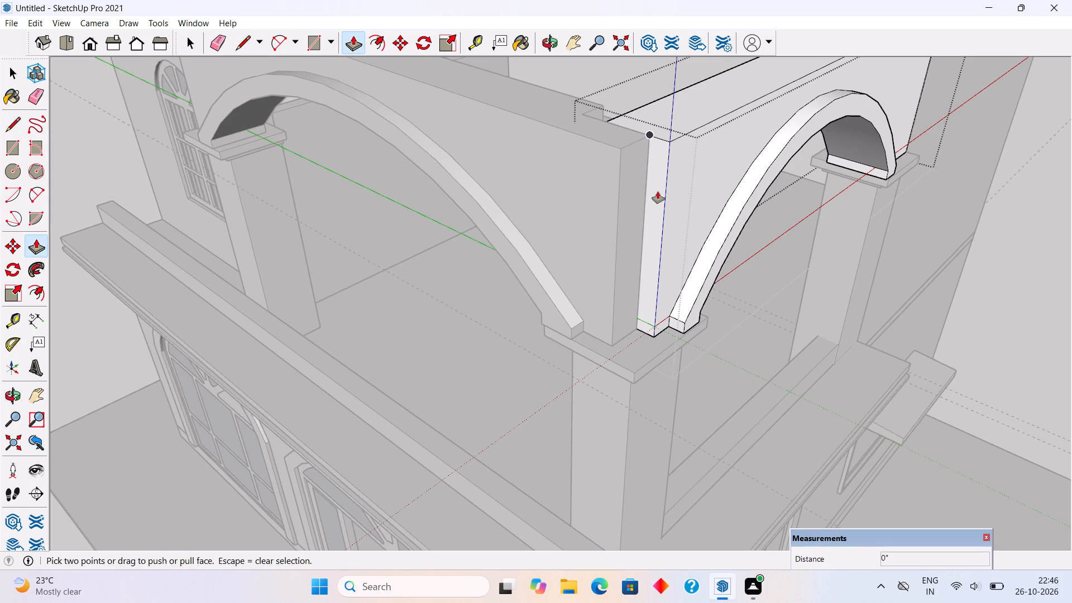
{"action": "key", "text": "space"}
{"action": "left_click", "coordinate": [658, 192]}
{"action": "key", "text": "p"}
{"action": "left_click", "coordinate": [658, 192]}
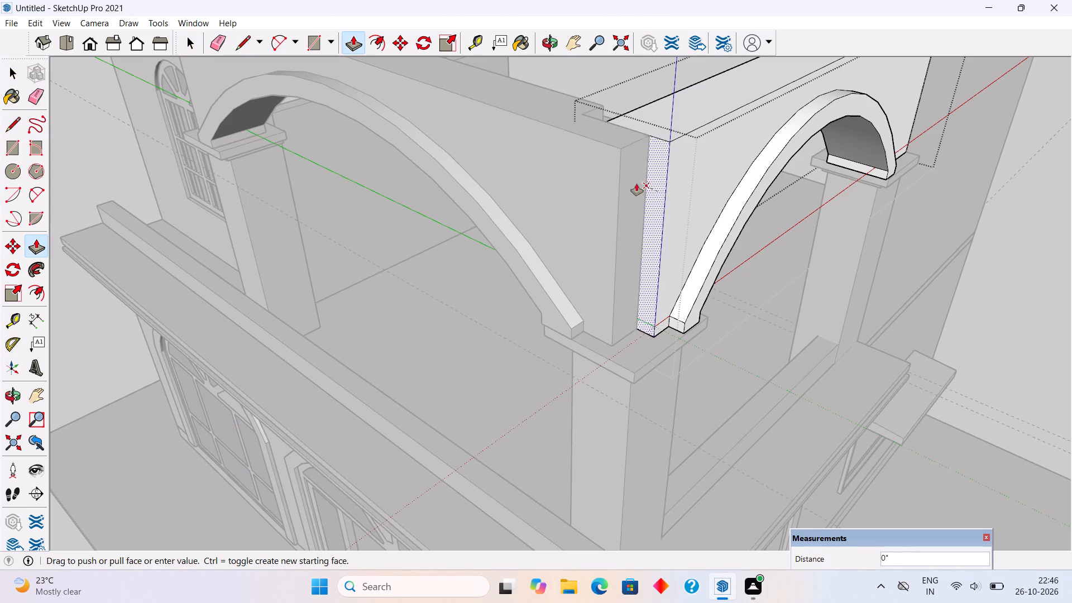
{"action": "left_click", "coordinate": [618, 164]}
{"action": "key", "text": "space"}
{"action": "scroll", "coordinate": [618, 164], "scroll_direction": "down", "scroll_amount": 6}
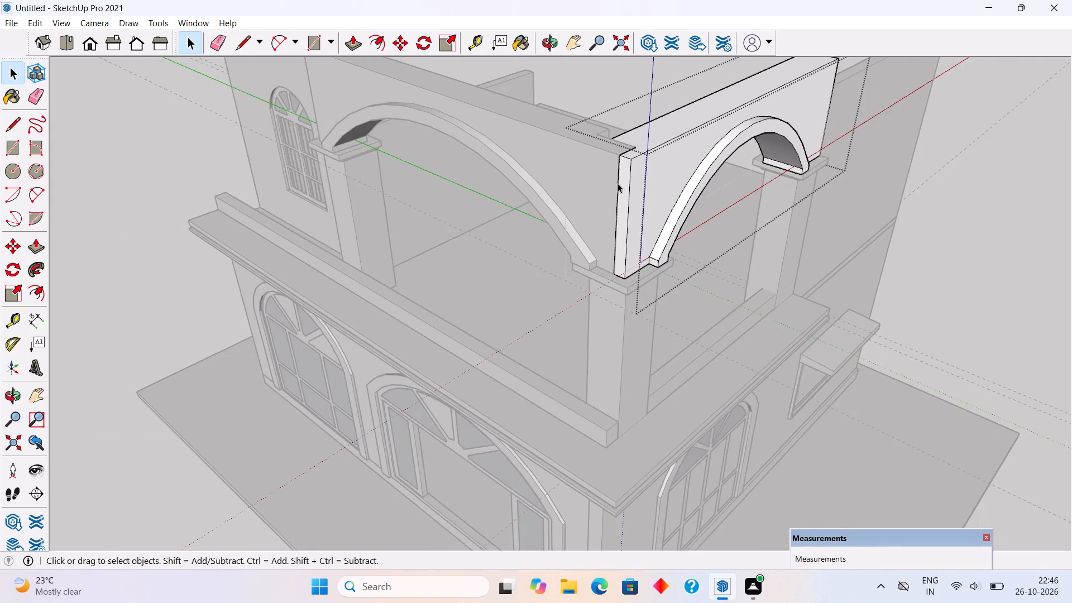
{"action": "scroll", "coordinate": [618, 183], "scroll_direction": "down", "scroll_amount": 4}
{"action": "left_click", "coordinate": [896, 223]}
Examine the closed beam corner, the pillars and the whole building from the front and side.
{"action": "scroll", "coordinate": [896, 223], "scroll_direction": "down", "scroll_amount": 4}
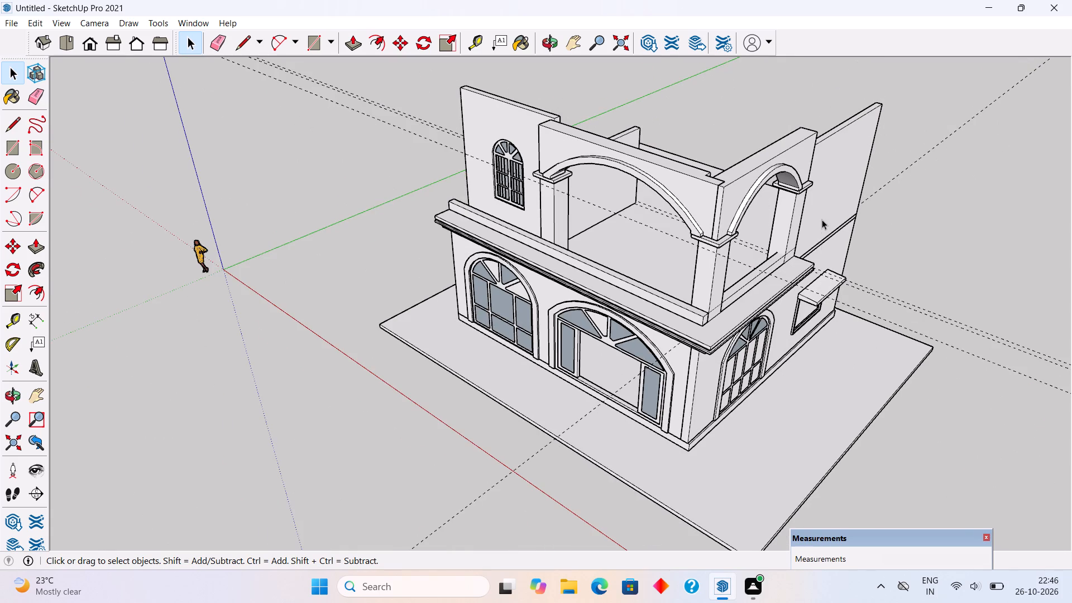
{"action": "middle_click_drag", "start_coordinate": [780, 271], "coordinate": [840, 202]}
{"action": "scroll", "coordinate": [707, 175], "scroll_direction": "up", "scroll_amount": 2}
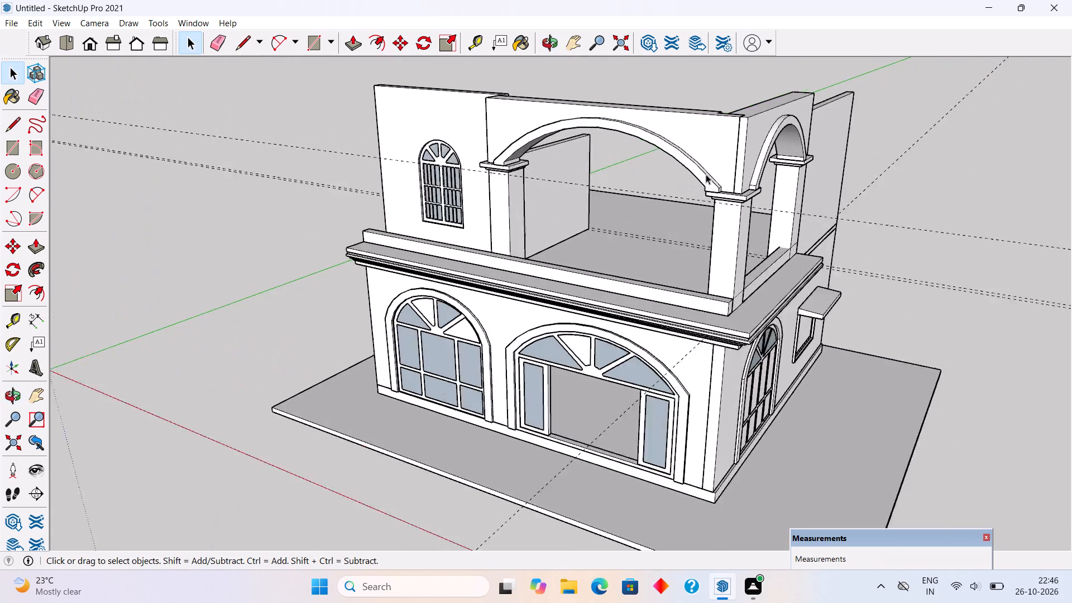
{"action": "scroll", "coordinate": [706, 174], "scroll_direction": "up", "scroll_amount": 3}
{"action": "scroll", "coordinate": [807, 186], "scroll_direction": "up", "scroll_amount": 3}
{"action": "middle_click_drag", "start_coordinate": [792, 198], "coordinate": [642, 303]}
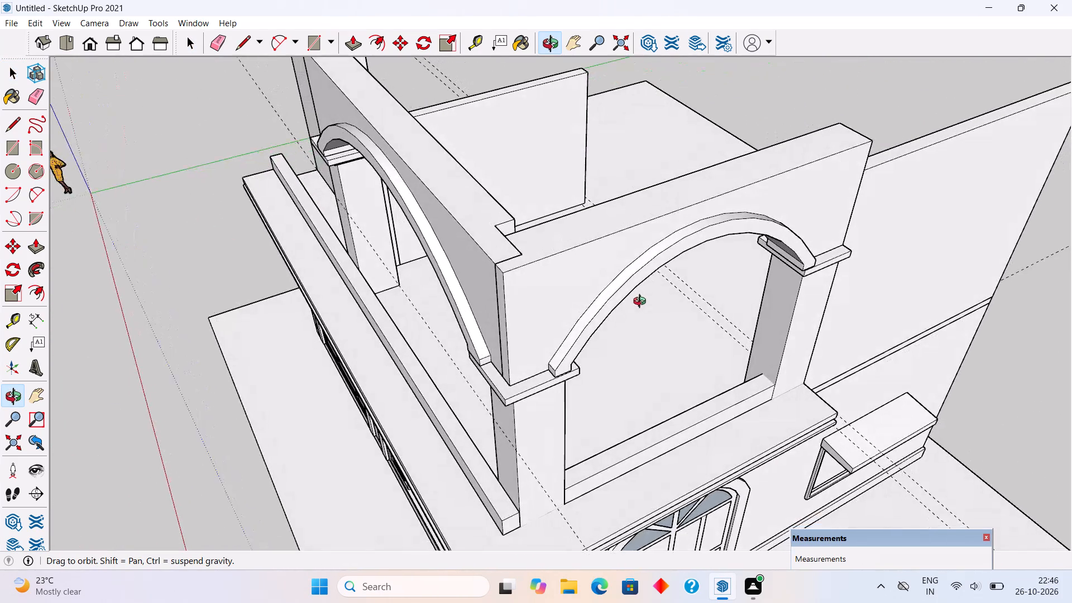
{"action": "middle_click_drag", "start_coordinate": [642, 303], "coordinate": [805, 294]}
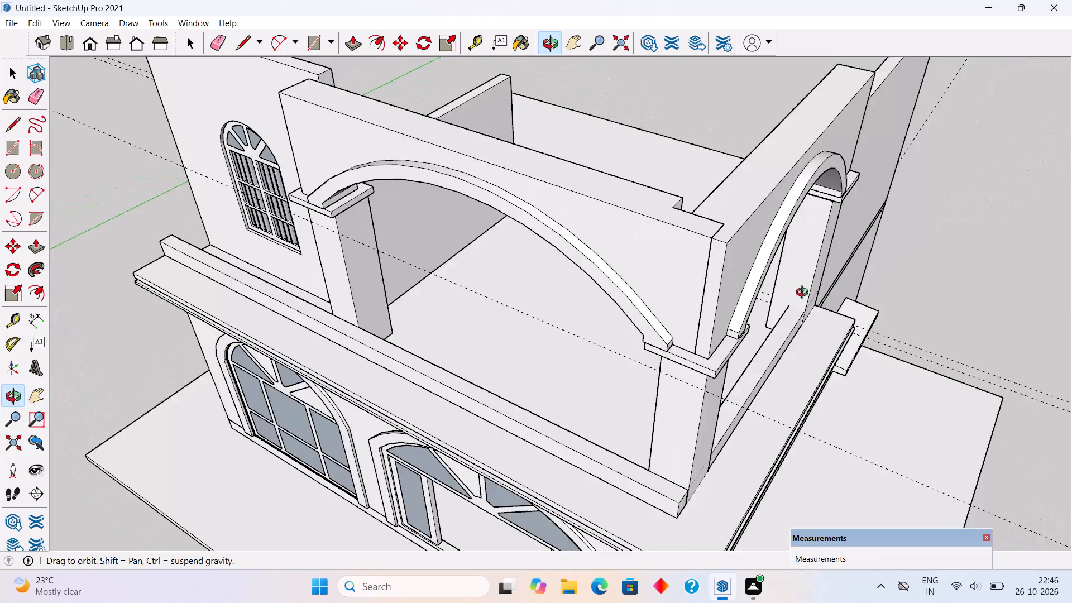
{"action": "middle_click_drag", "start_coordinate": [805, 294], "coordinate": [898, 203]}
{"action": "scroll", "coordinate": [592, 235], "scroll_direction": "down", "scroll_amount": 5}
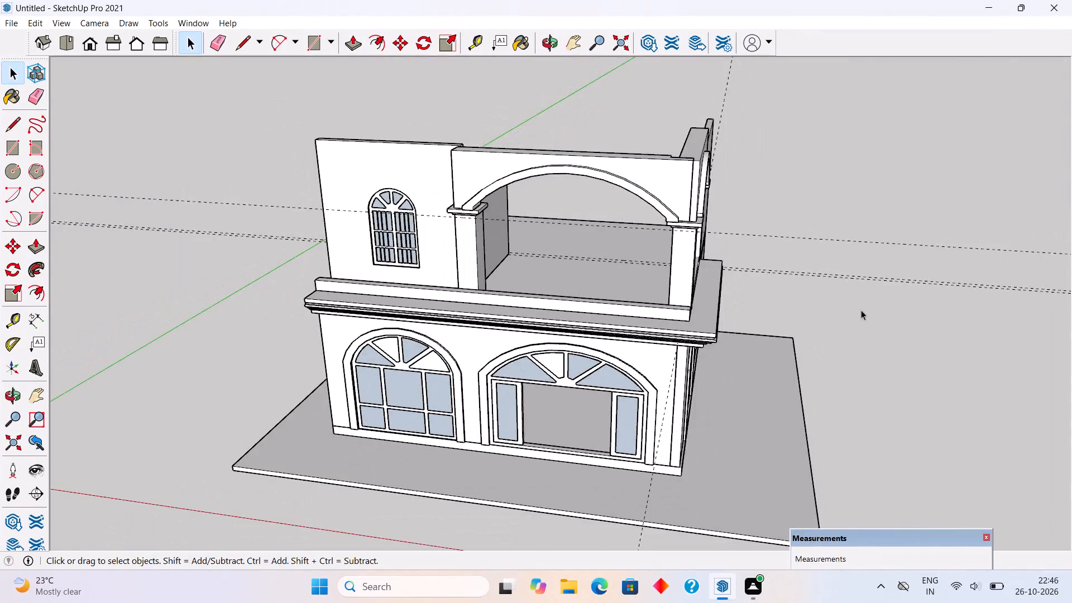
{"action": "middle_click_drag", "start_coordinate": [860, 301], "coordinate": [696, 218]}
{"action": "scroll", "coordinate": [696, 218], "scroll_direction": "up", "scroll_amount": 2}
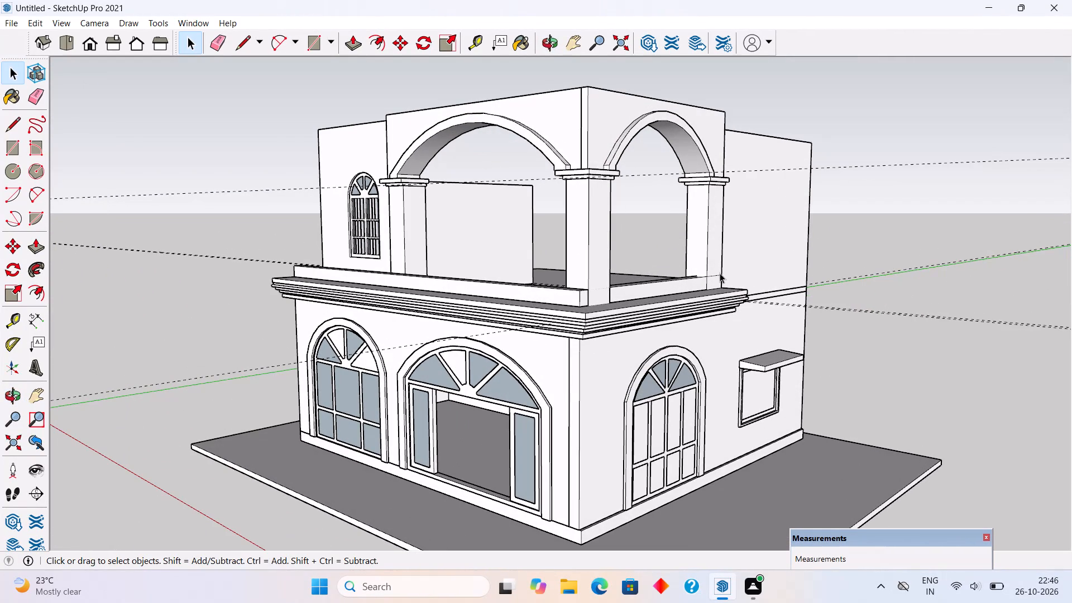
Undo the Push/Pull that extended the side arched beam's end face at the front corner.
{"action": "key", "text": "ctrl+z"}
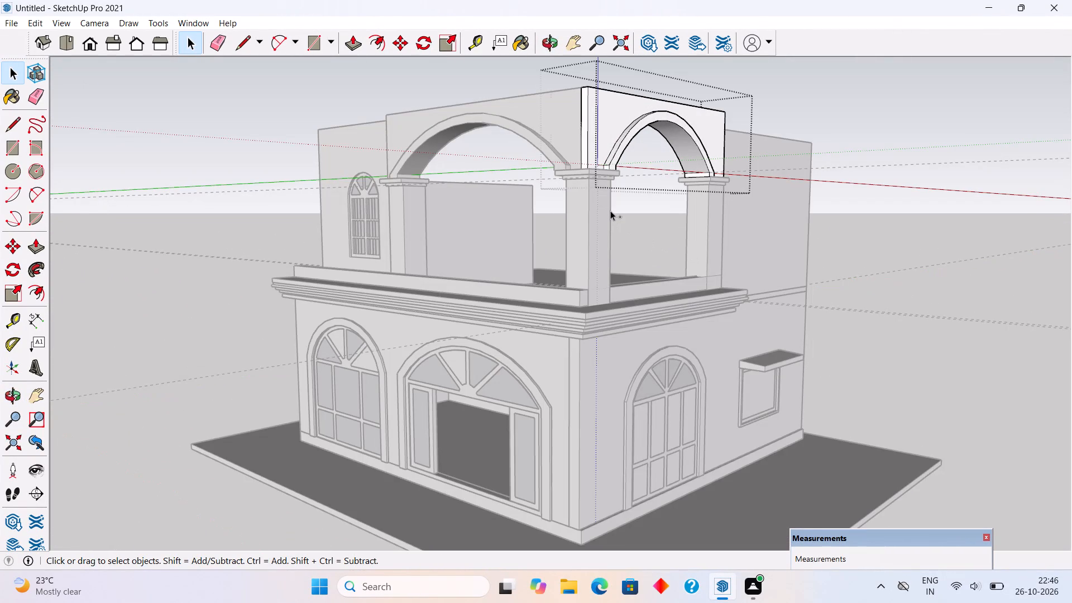
{"action": "key", "text": "ctrl+z"}
Inside the front arched beam's group, Push/Pull its corner end face 6 3/4" outward, flush with the side beam's outer face.
{"action": "triple_click", "coordinate": [561, 126]}
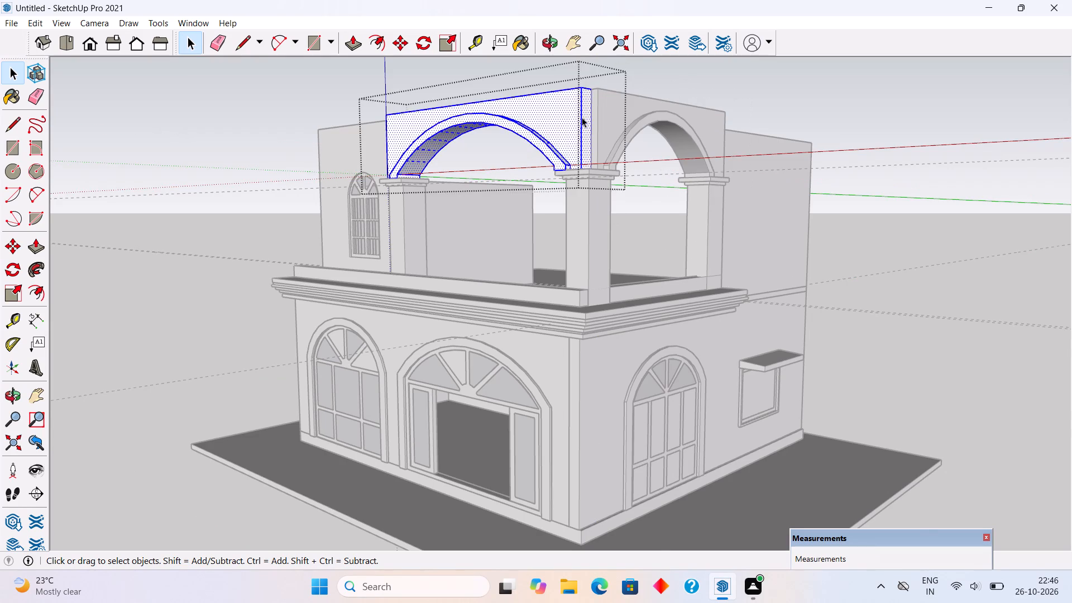
{"action": "scroll", "coordinate": [588, 114], "scroll_direction": "up", "scroll_amount": 6}
{"action": "middle_click_drag", "start_coordinate": [607, 131], "coordinate": [524, 258]}
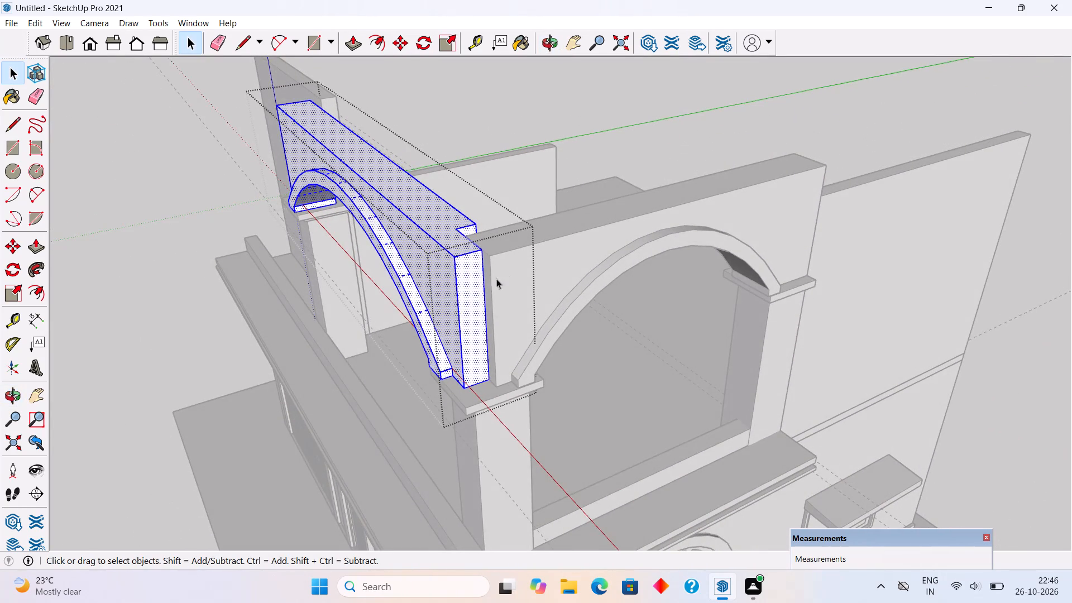
{"action": "scroll", "coordinate": [480, 285], "scroll_direction": "up", "scroll_amount": 1}
{"action": "key", "text": "p"}
{"action": "left_click", "coordinate": [477, 286]}
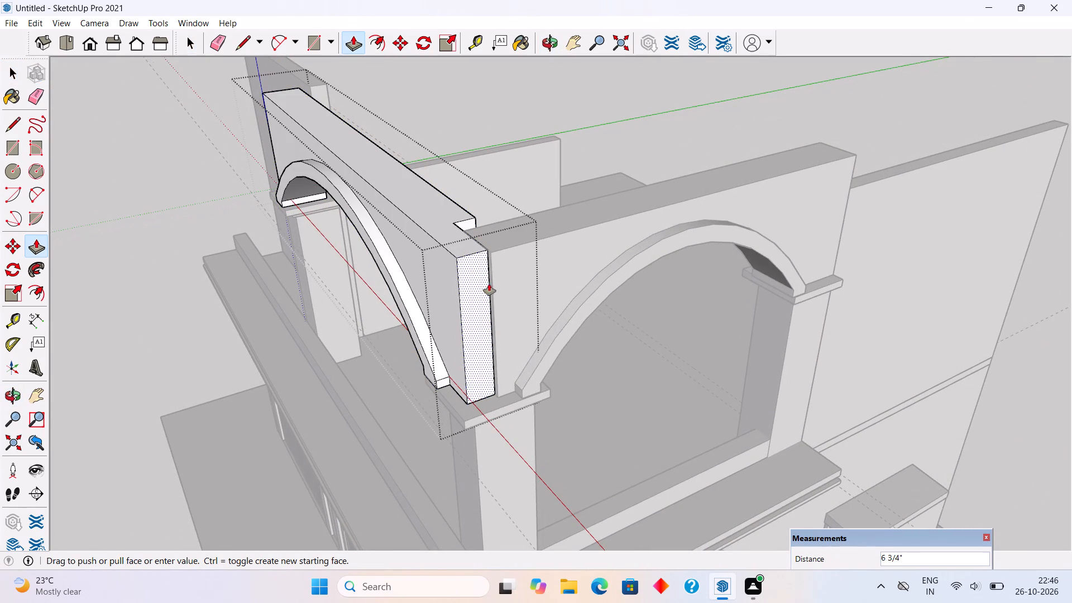
{"action": "left_click", "coordinate": [495, 279]}
{"action": "key", "text": "space"}
Push/Pull the small recessed face at the front beam's inner corner until it meets the side beam's inner face, and leave the group.
{"action": "middle_click_drag", "start_coordinate": [537, 215], "coordinate": [385, 293]}
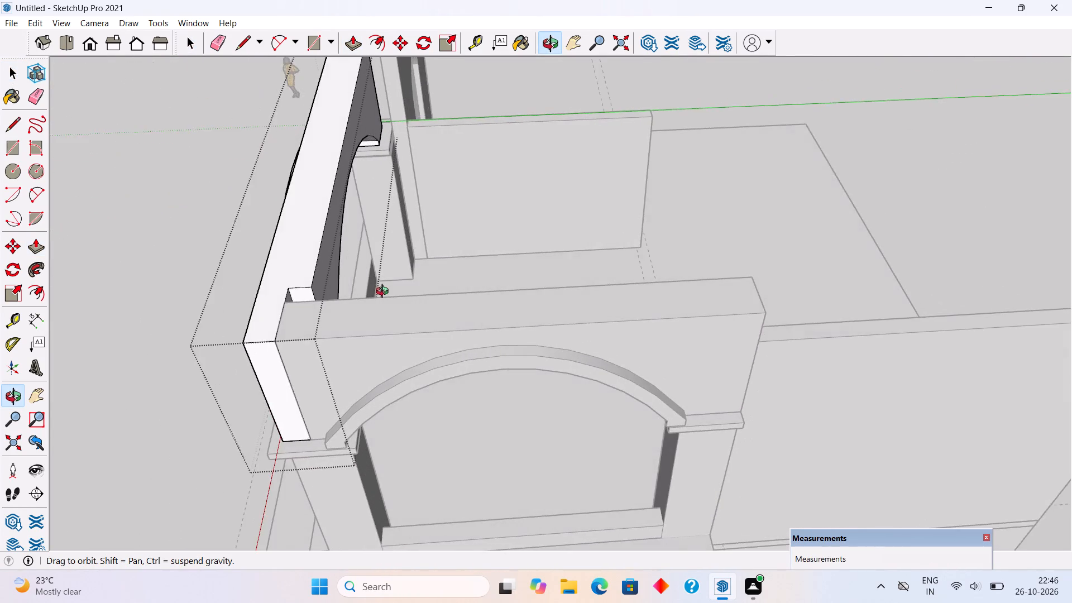
{"action": "middle_click_drag", "start_coordinate": [385, 293], "coordinate": [367, 293]}
{"action": "middle_click_drag", "start_coordinate": [466, 251], "coordinate": [199, 341]}
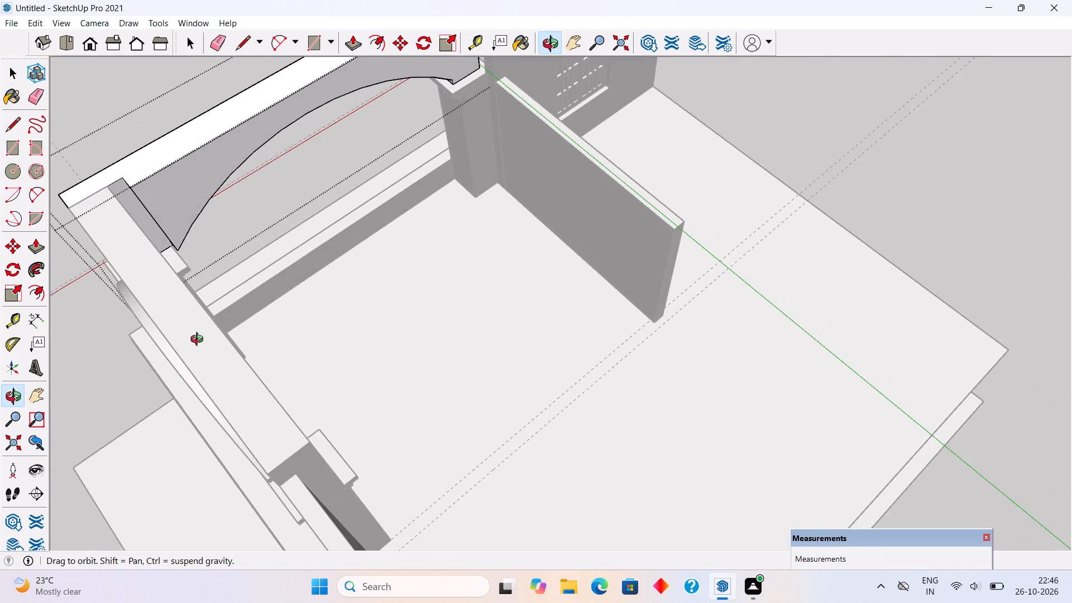
{"action": "middle_click_drag", "start_coordinate": [199, 341], "coordinate": [366, 344]}
{"action": "scroll", "coordinate": [139, 379], "scroll_direction": "up", "scroll_amount": 4}
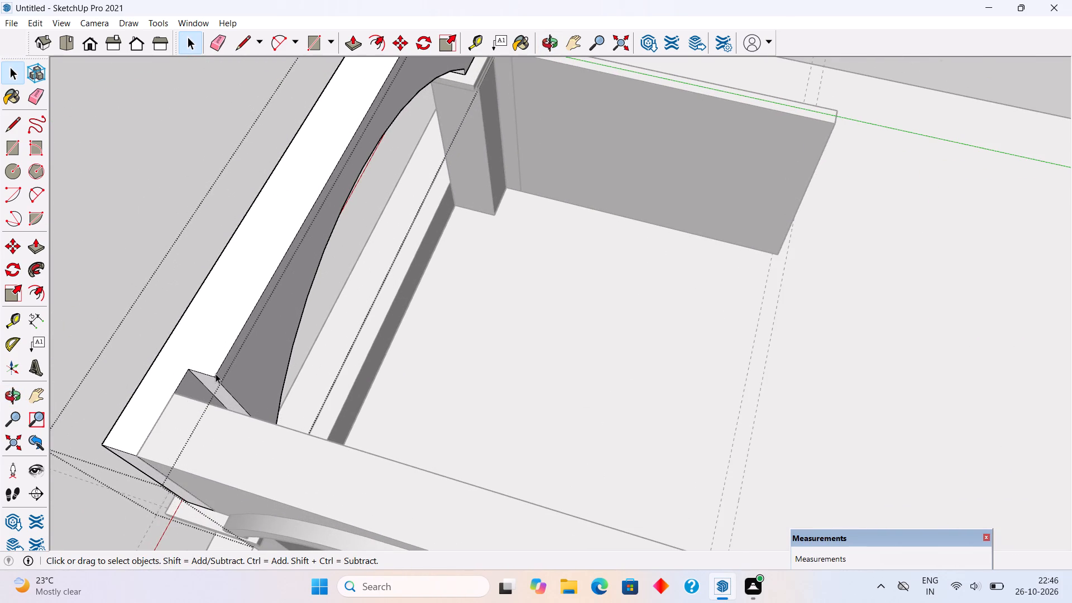
{"action": "left_click", "coordinate": [208, 379]}
{"action": "middle_click_drag", "start_coordinate": [223, 384], "coordinate": [296, 353]}
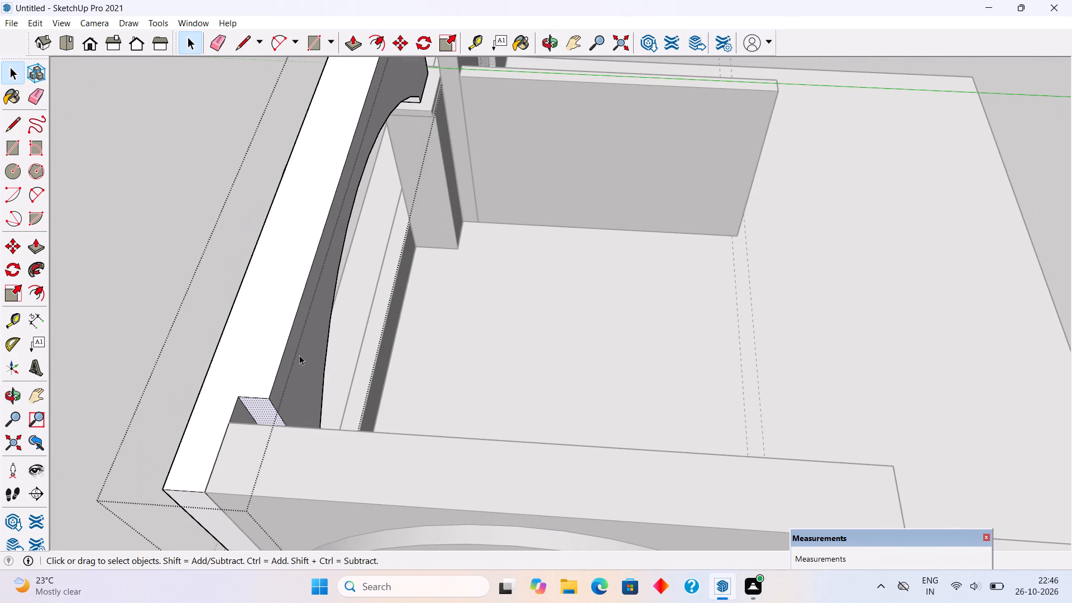
{"action": "key", "text": "p"}
{"action": "left_click", "coordinate": [253, 401]}
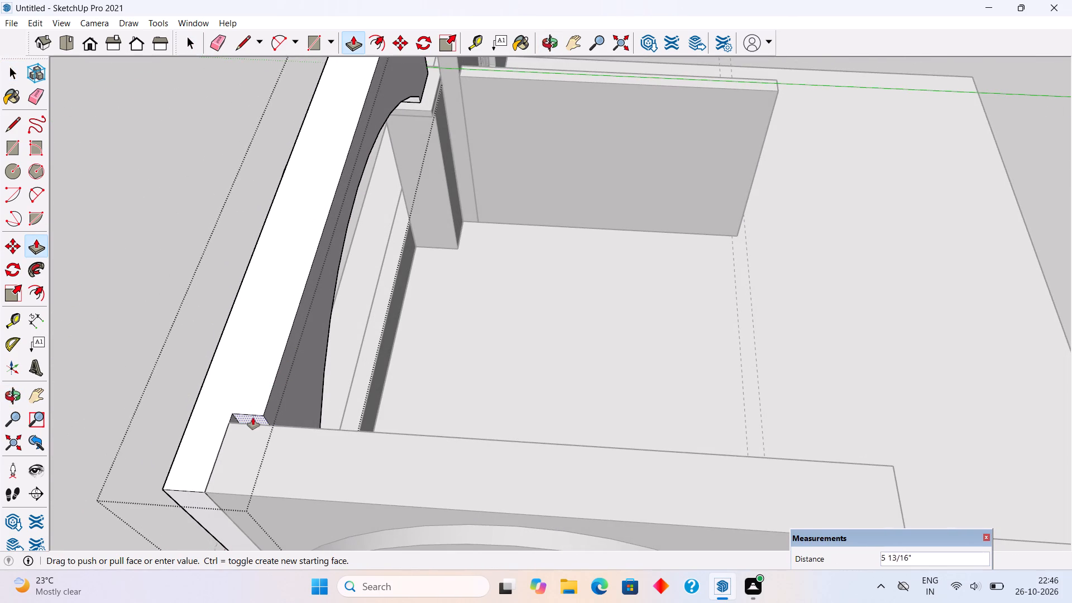
{"action": "left_click", "coordinate": [278, 425]}
{"action": "key", "text": "space"}
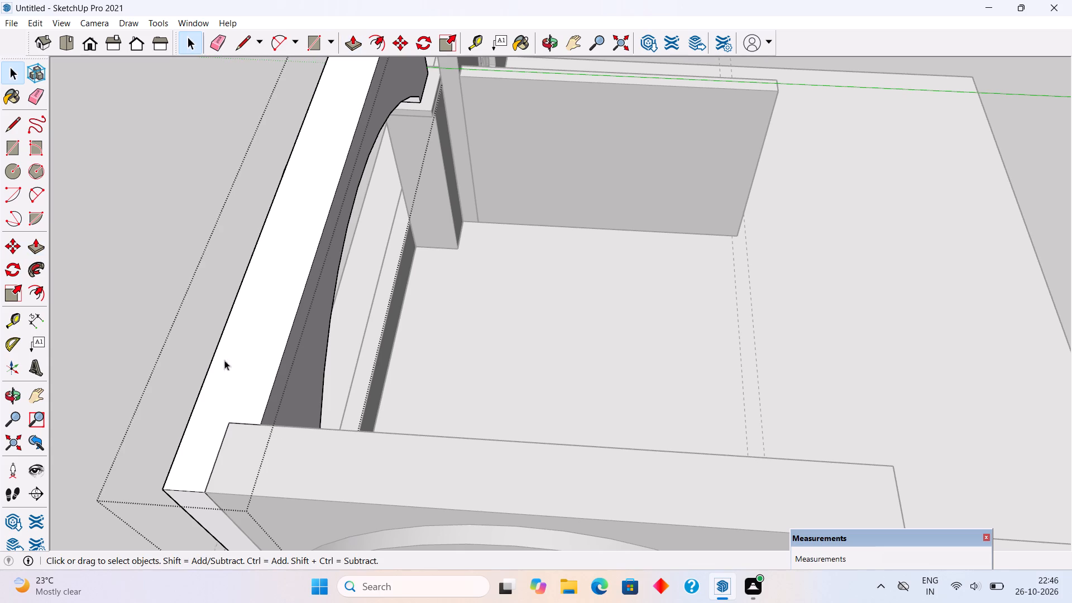
{"action": "left_click", "coordinate": [180, 313]}
{"action": "left_click", "coordinate": [126, 280]}
Examine the rebuilt beam corner and the whole building from above, the front and the side.
{"action": "scroll", "coordinate": [255, 236], "scroll_direction": "down", "scroll_amount": 10}
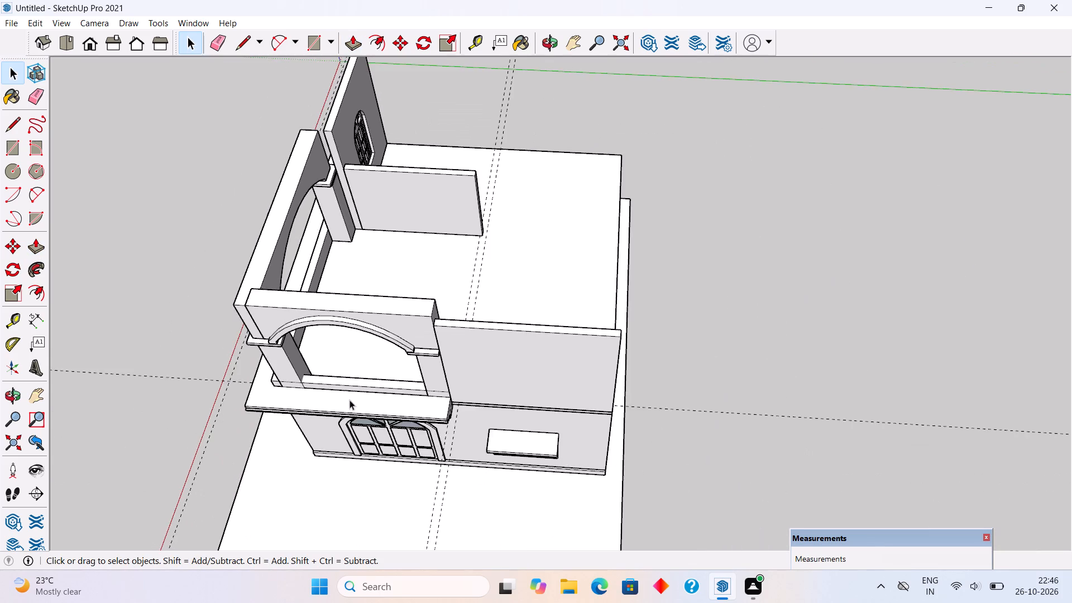
{"action": "middle_click_drag", "start_coordinate": [350, 401], "coordinate": [620, 166]}
{"action": "scroll", "coordinate": [576, 290], "scroll_direction": "up", "scroll_amount": 2}
{"action": "middle_click_drag", "start_coordinate": [477, 322], "coordinate": [570, 325]}
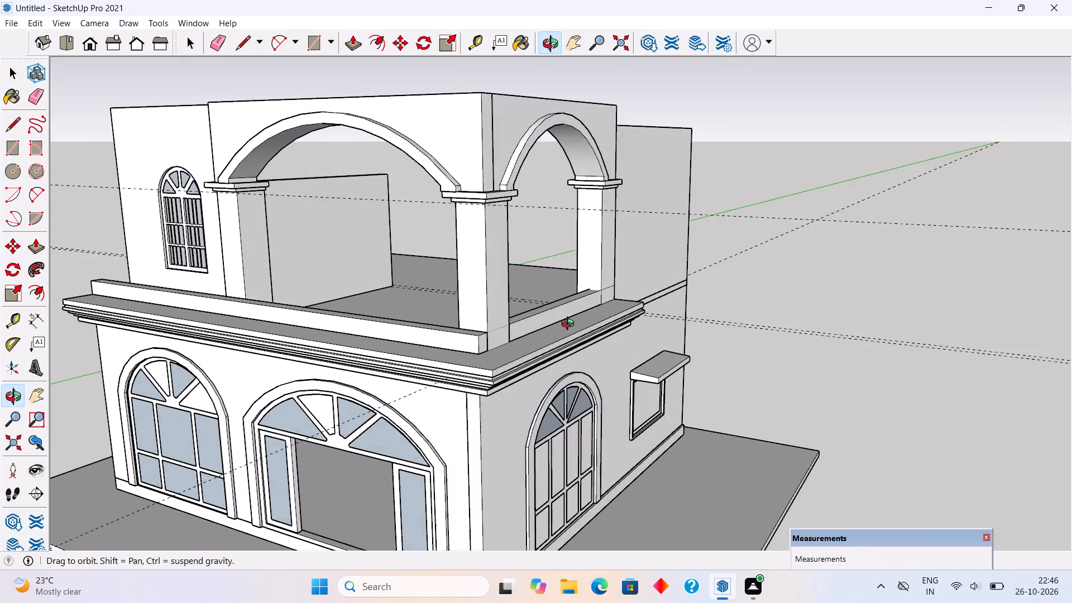
{"action": "middle_click_drag", "start_coordinate": [570, 325], "coordinate": [571, 363]}
{"action": "scroll", "coordinate": [569, 356], "scroll_direction": "up", "scroll_amount": 2}
{"action": "scroll", "coordinate": [569, 349], "scroll_direction": "down", "scroll_amount": 4}
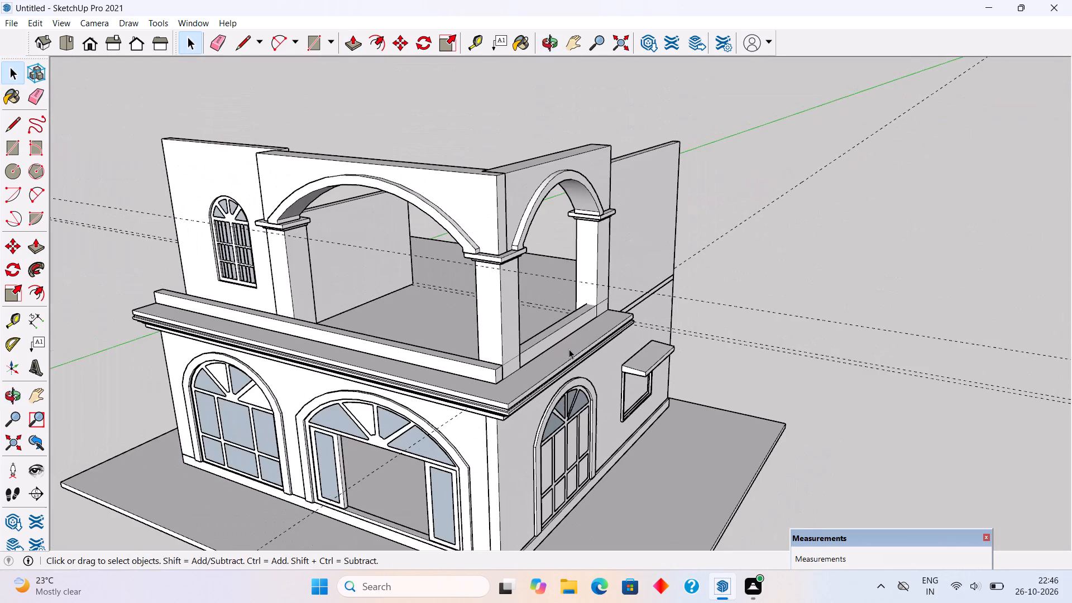
{"action": "middle_click_drag", "start_coordinate": [568, 348], "coordinate": [473, 313]}
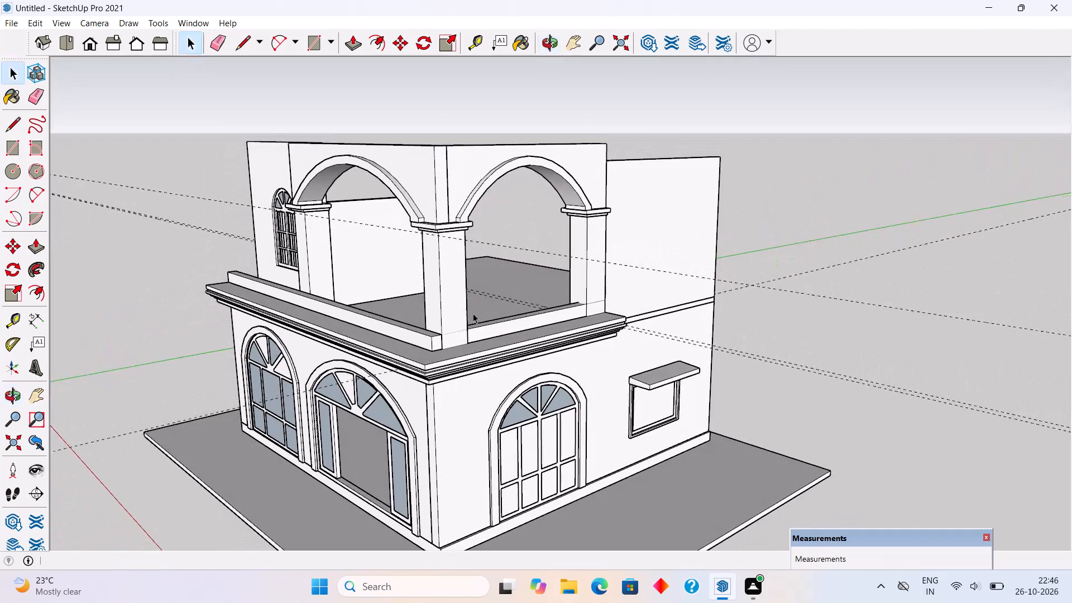
{"action": "scroll", "coordinate": [473, 313], "scroll_direction": "down", "scroll_amount": 3}
{"action": "middle_click_drag", "start_coordinate": [512, 316], "coordinate": [615, 314]}
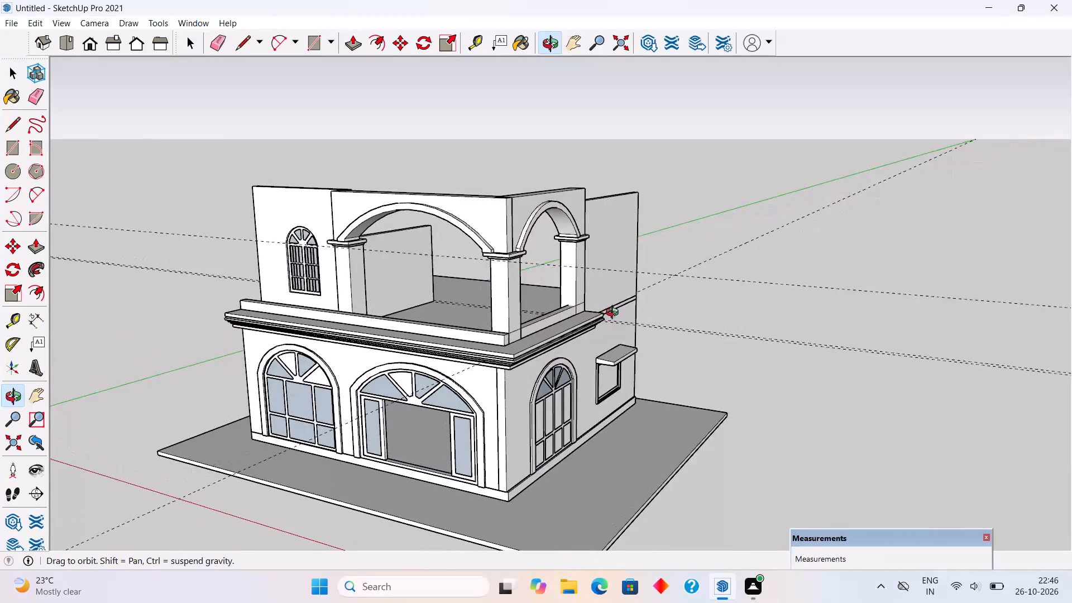
{"action": "middle_click_drag", "start_coordinate": [615, 314], "coordinate": [548, 313]}
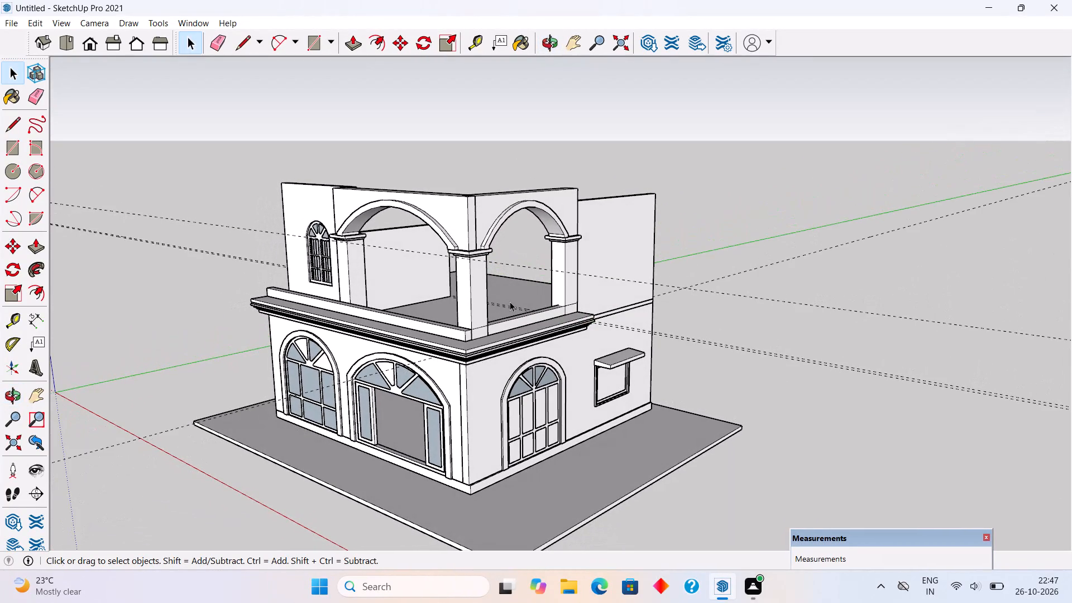
{"action": "scroll", "coordinate": [98, 141], "scroll_direction": "down", "scroll_amount": 4}
Place vertical guides along both outer side edges of the ground-floor rectangular window's frame on the side wall.
{"action": "scroll", "coordinate": [499, 345], "scroll_direction": "up", "scroll_amount": 3}
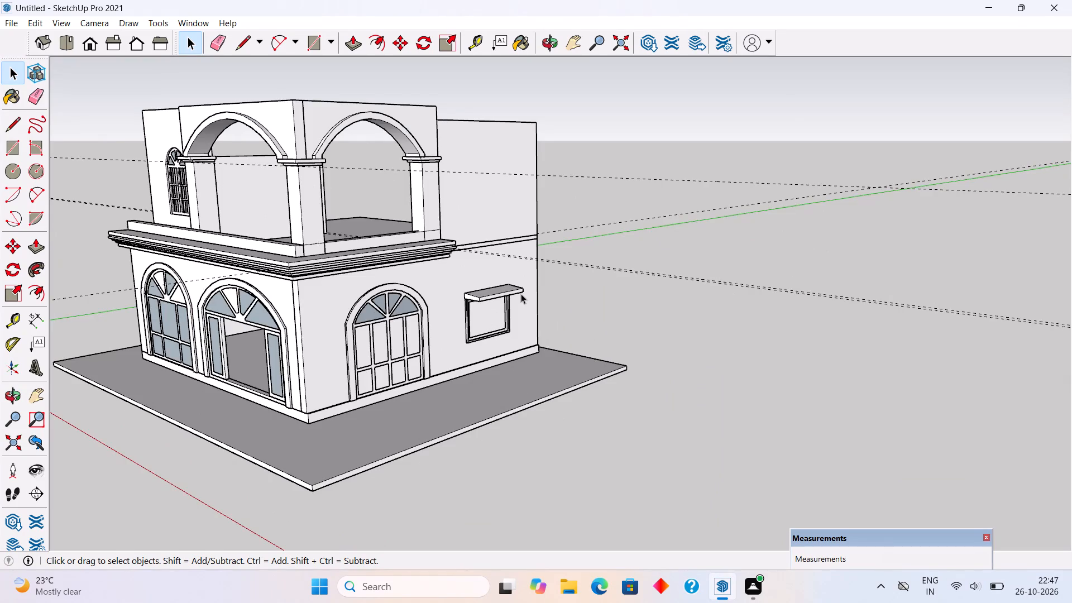
{"action": "middle_click_drag", "start_coordinate": [506, 293], "coordinate": [278, 261]}
{"action": "scroll", "coordinate": [438, 303], "scroll_direction": "up", "scroll_amount": 6}
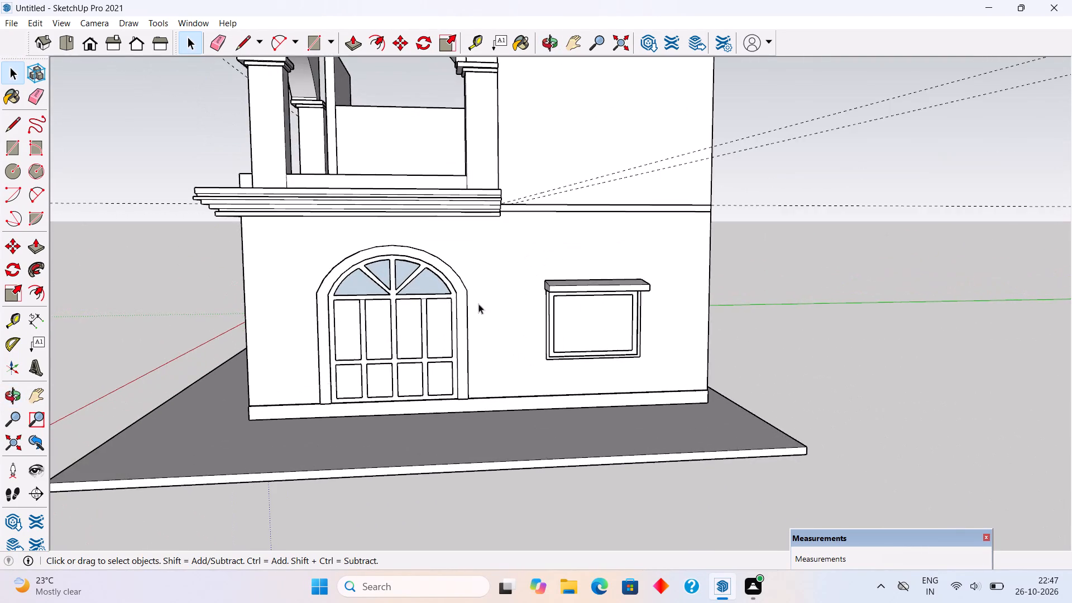
{"action": "scroll", "coordinate": [557, 315], "scroll_direction": "up", "scroll_amount": 9}
{"action": "key", "text": "t"}
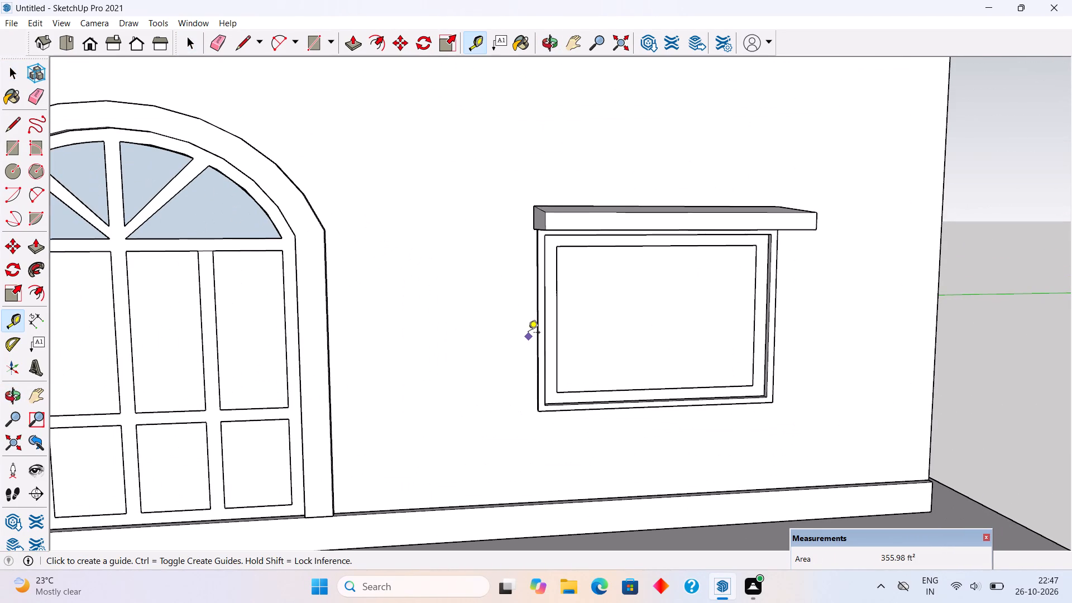
{"action": "double_click", "coordinate": [537, 315]}
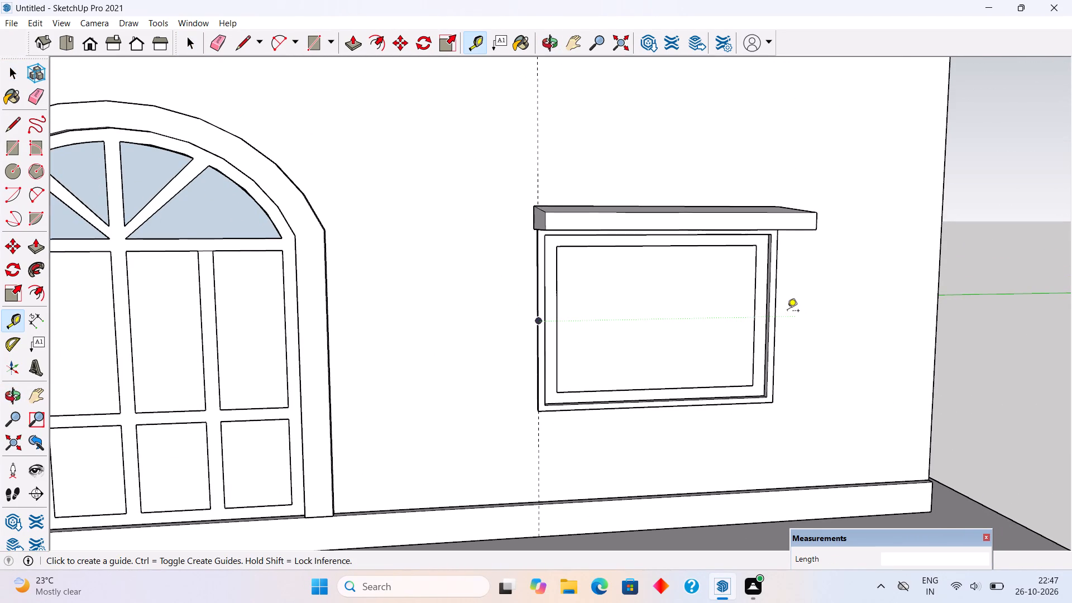
{"action": "double_click", "coordinate": [778, 316]}
Measure the height from the plinth's top edge to the bottom edge of the ground-floor rectangular window.
{"action": "scroll", "coordinate": [778, 316], "scroll_direction": "down", "scroll_amount": 11}
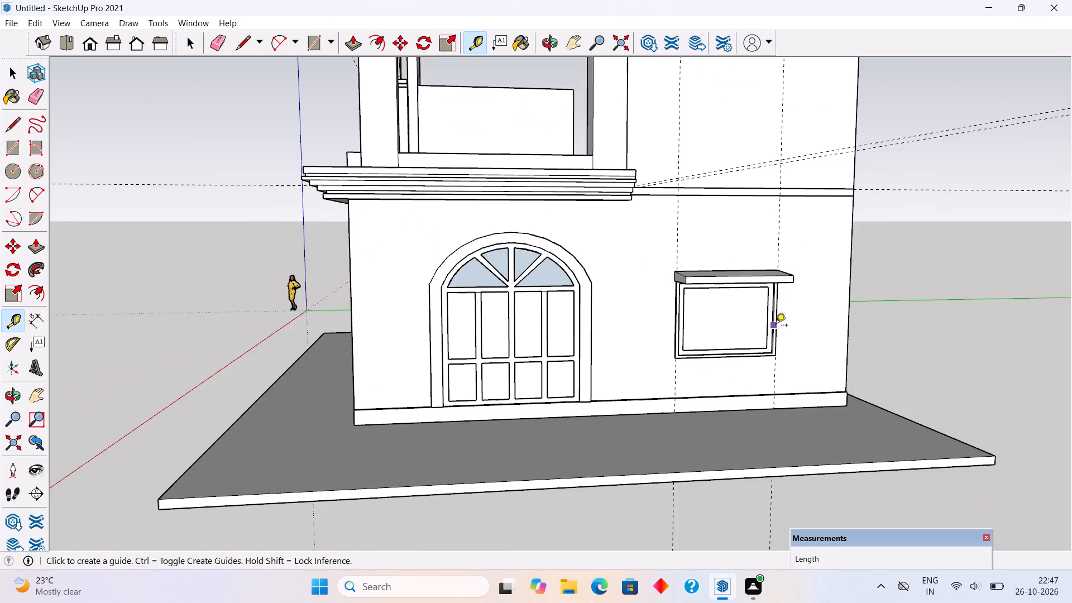
{"action": "middle_click_drag", "start_coordinate": [714, 348], "coordinate": [623, 367]}
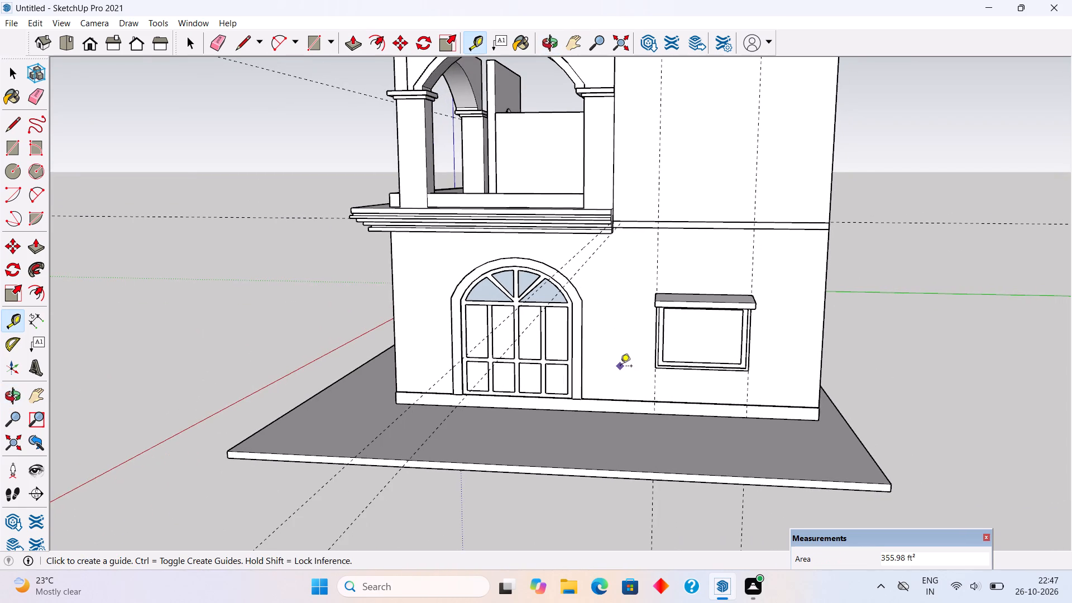
{"action": "scroll", "coordinate": [695, 376], "scroll_direction": "up", "scroll_amount": 5}
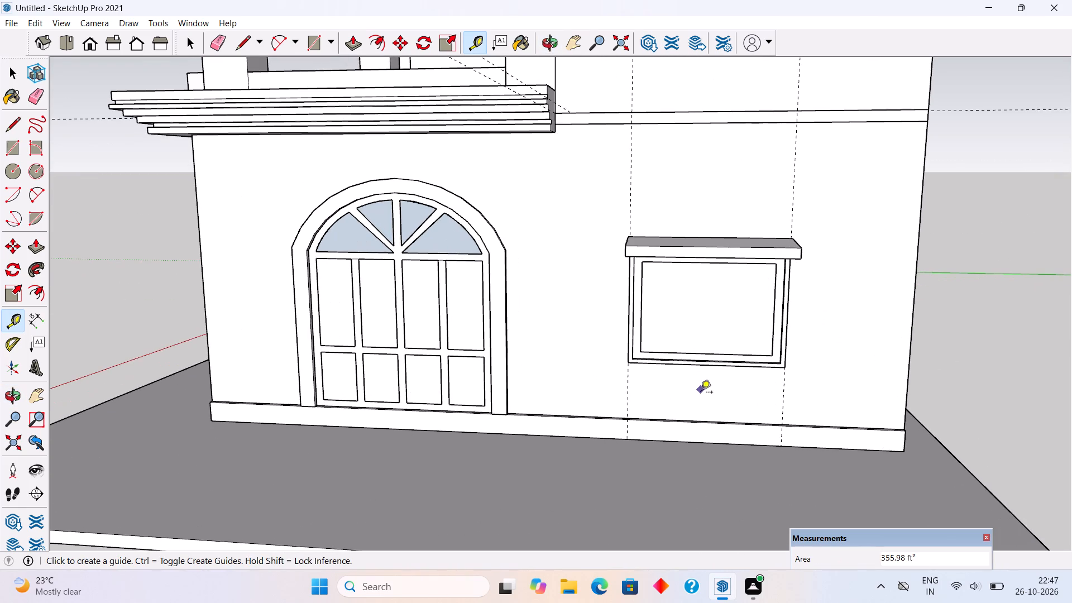
{"action": "scroll", "coordinate": [705, 418], "scroll_direction": "up", "scroll_amount": 13}
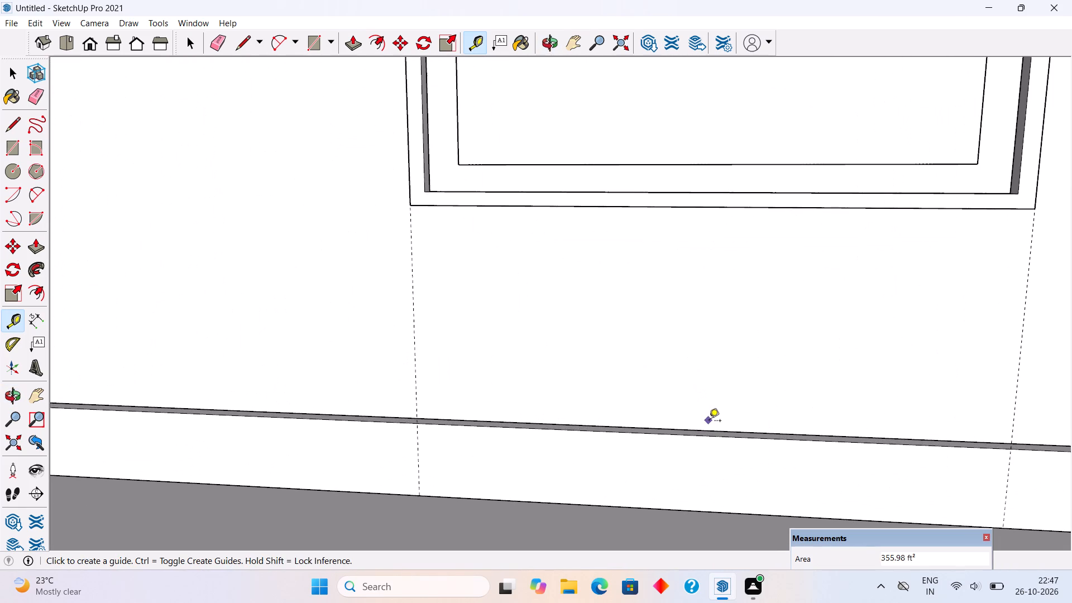
{"action": "left_click", "coordinate": [711, 427]}
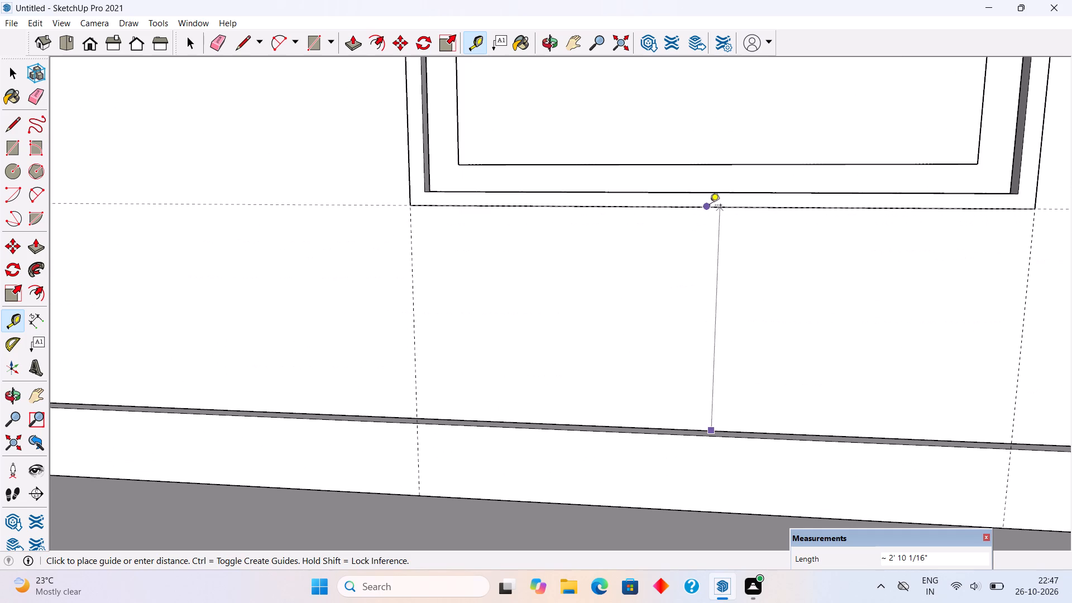
{"action": "middle_click_drag", "start_coordinate": [705, 360], "coordinate": [764, 484]}
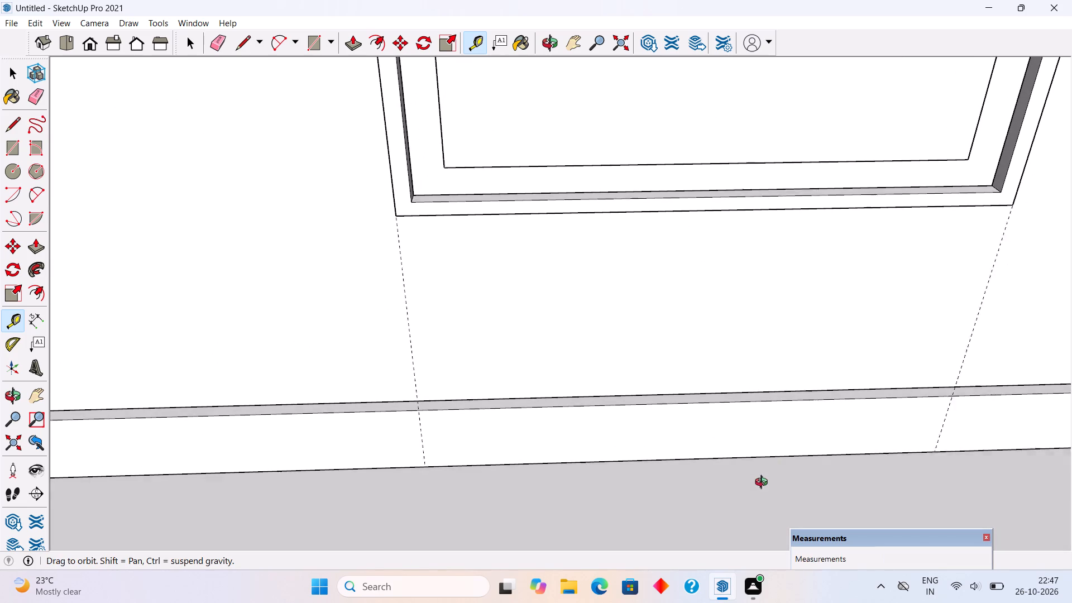
{"action": "middle_click_drag", "start_coordinate": [764, 484], "coordinate": [766, 487]}
{"action": "middle_click_drag", "start_coordinate": [677, 275], "coordinate": [693, 16]}
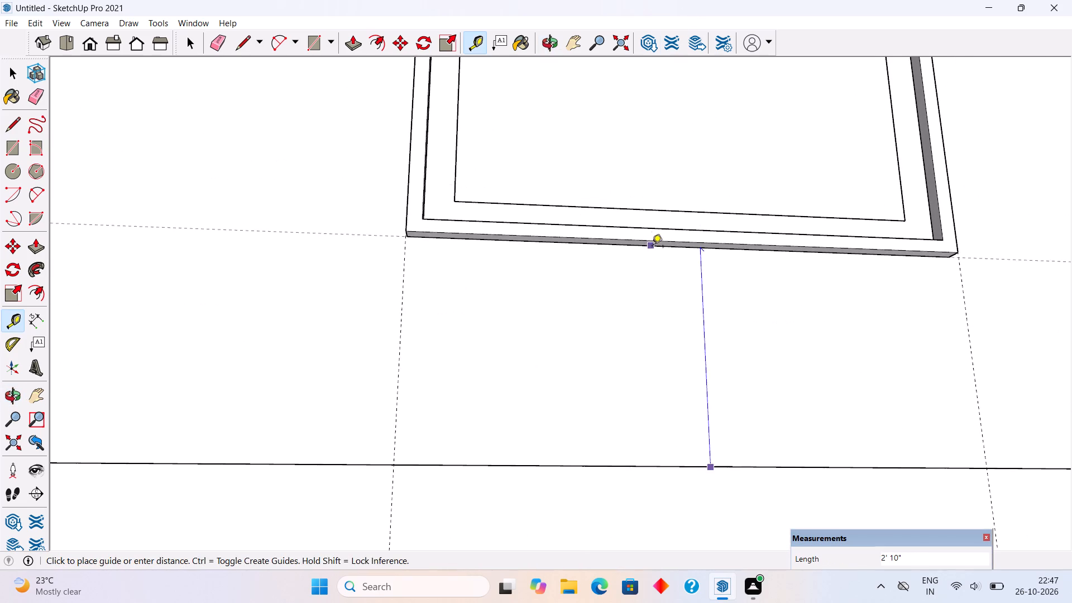
{"action": "scroll", "coordinate": [653, 248], "scroll_direction": "up", "scroll_amount": 5}
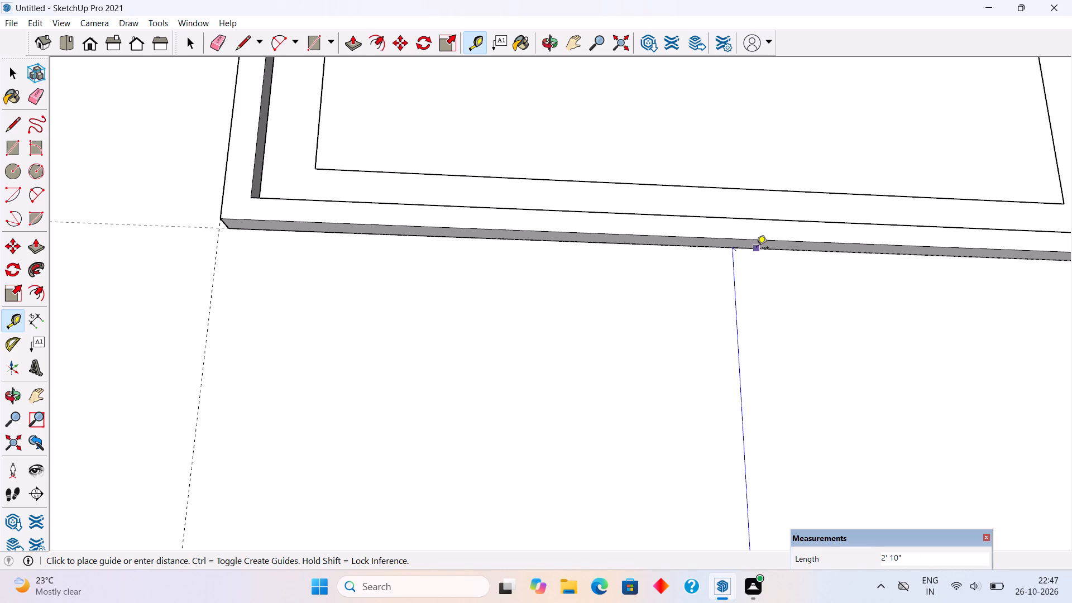
{"action": "key", "text": "space"}
Place a horizontal guide 3' above the base edge of the upper-floor side wall, over the rectangular window.
{"action": "scroll", "coordinate": [746, 265], "scroll_direction": "down", "scroll_amount": 7}
{"action": "scroll", "coordinate": [697, 351], "scroll_direction": "down", "scroll_amount": 13}
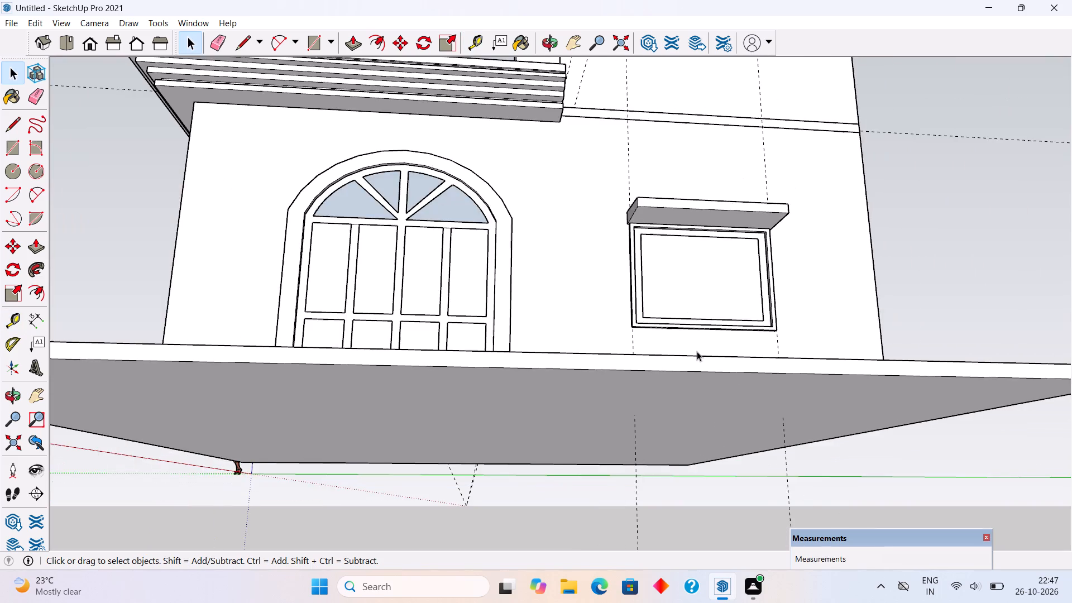
{"action": "scroll", "coordinate": [697, 351], "scroll_direction": "down", "scroll_amount": 6}
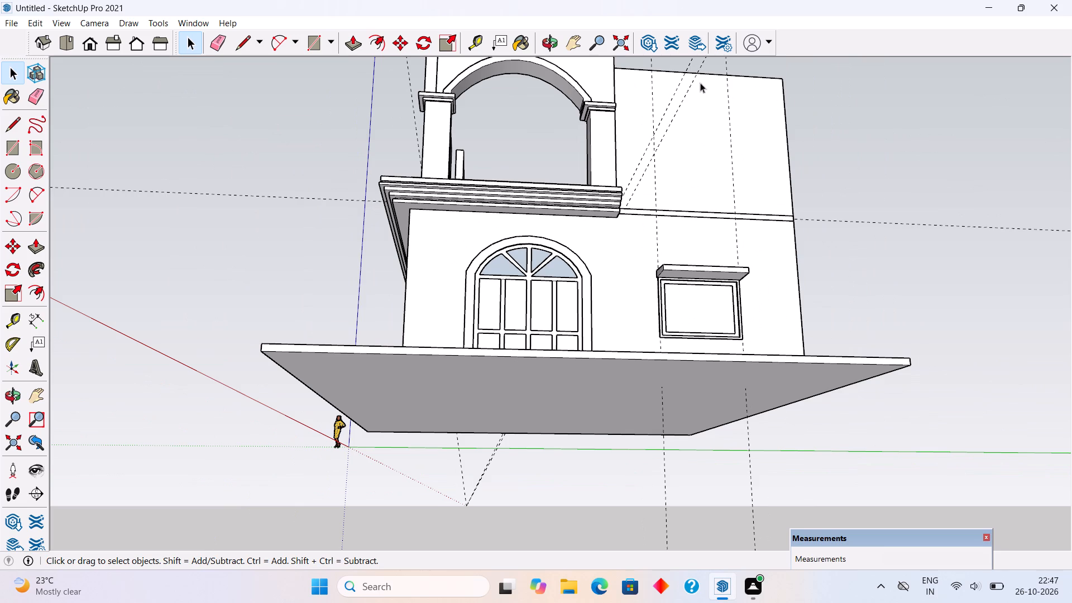
{"action": "middle_click_drag", "start_coordinate": [659, 157], "coordinate": [612, 413]}
{"action": "scroll", "coordinate": [735, 193], "scroll_direction": "up", "scroll_amount": 3}
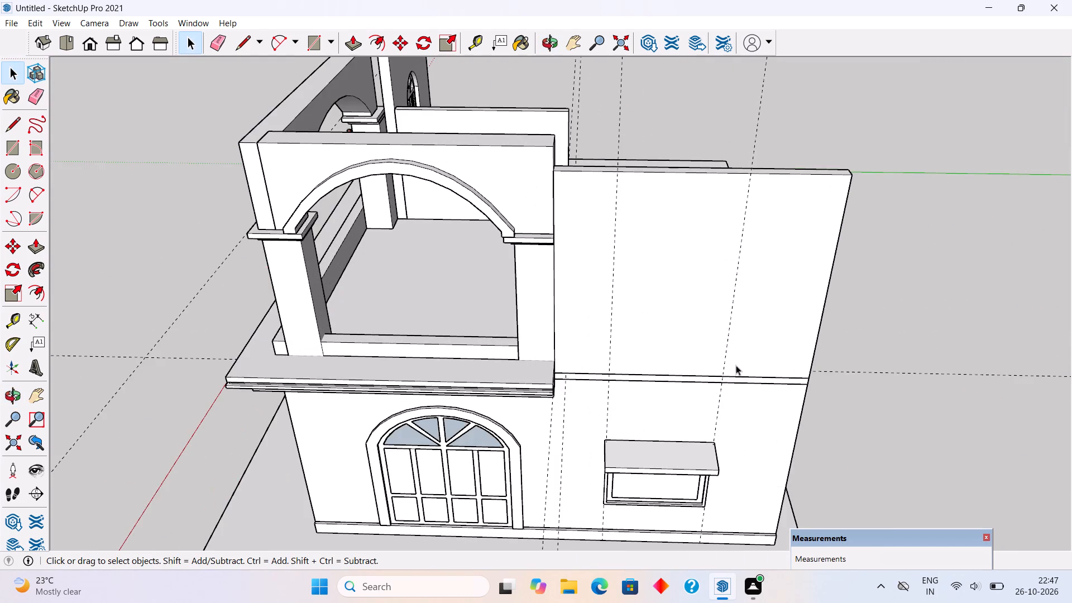
{"action": "middle_click_drag", "start_coordinate": [736, 365], "coordinate": [745, 314]}
{"action": "scroll", "coordinate": [749, 313], "scroll_direction": "up", "scroll_amount": 2}
{"action": "key", "text": "t"}
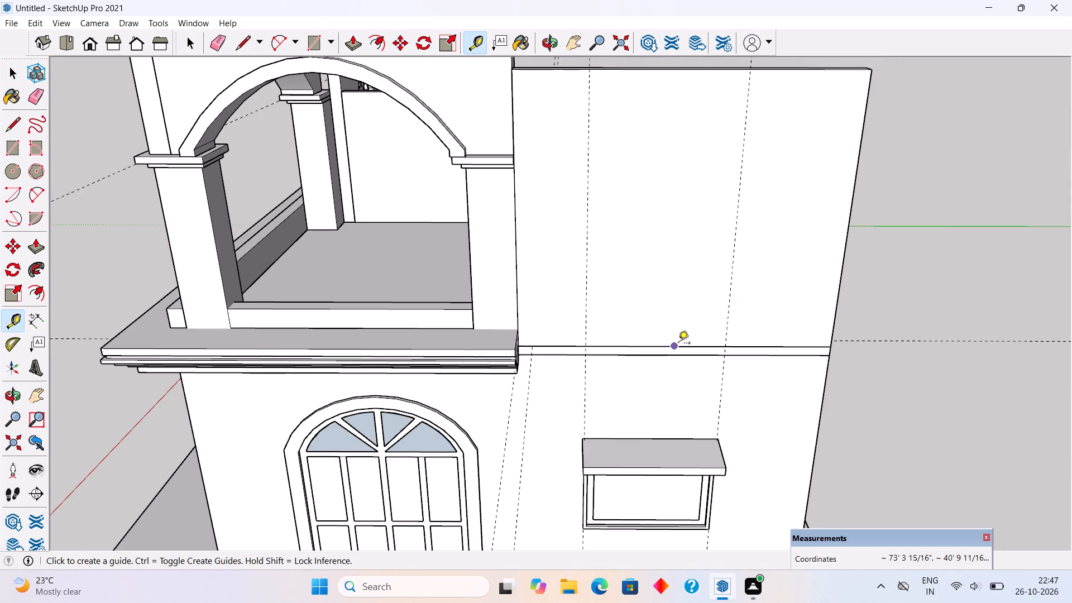
{"action": "left_click", "coordinate": [678, 344]}
{"action": "type", "text": "3'"}
{"action": "key", "text": "Return"}
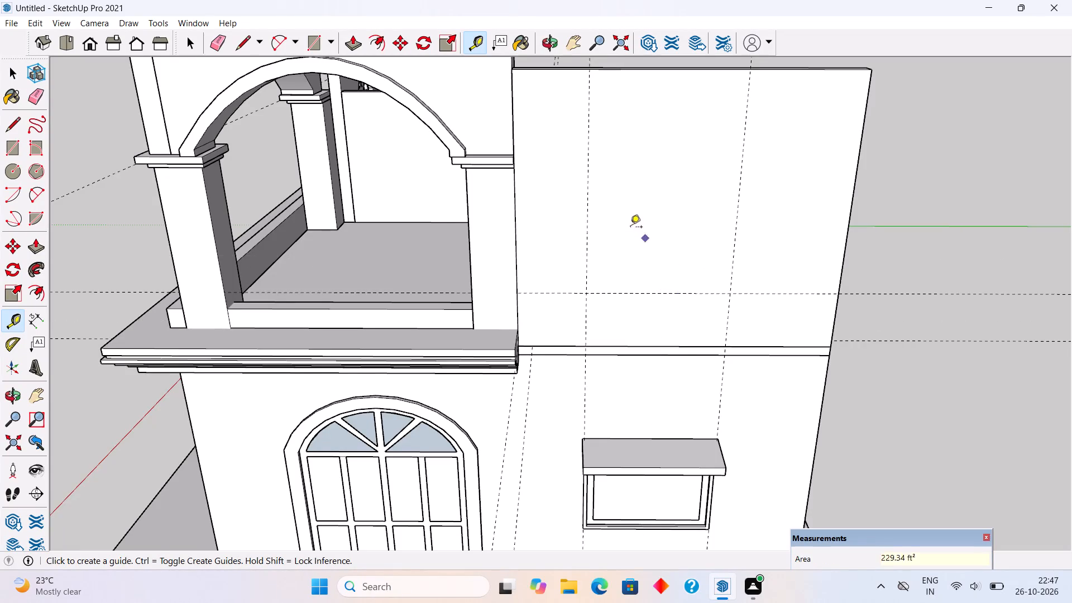
Measure the height of the ground-floor rectangular window between its bottom and top frame edges.
{"action": "scroll", "coordinate": [629, 227], "scroll_direction": "down", "scroll_amount": 6}
{"action": "scroll", "coordinate": [620, 415], "scroll_direction": "up", "scroll_amount": 16}
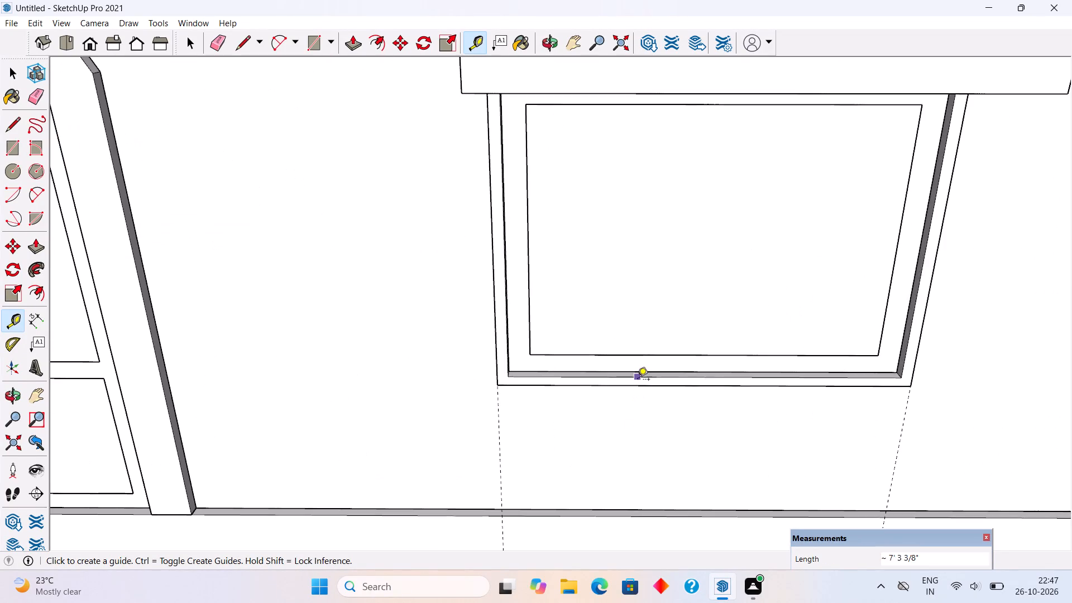
{"action": "scroll", "coordinate": [638, 380], "scroll_direction": "up", "scroll_amount": 5}
{"action": "left_click", "coordinate": [643, 366]}
{"action": "scroll", "coordinate": [642, 365], "scroll_direction": "down", "scroll_amount": 7}
{"action": "middle_click_drag", "start_coordinate": [647, 387], "coordinate": [633, 359]}
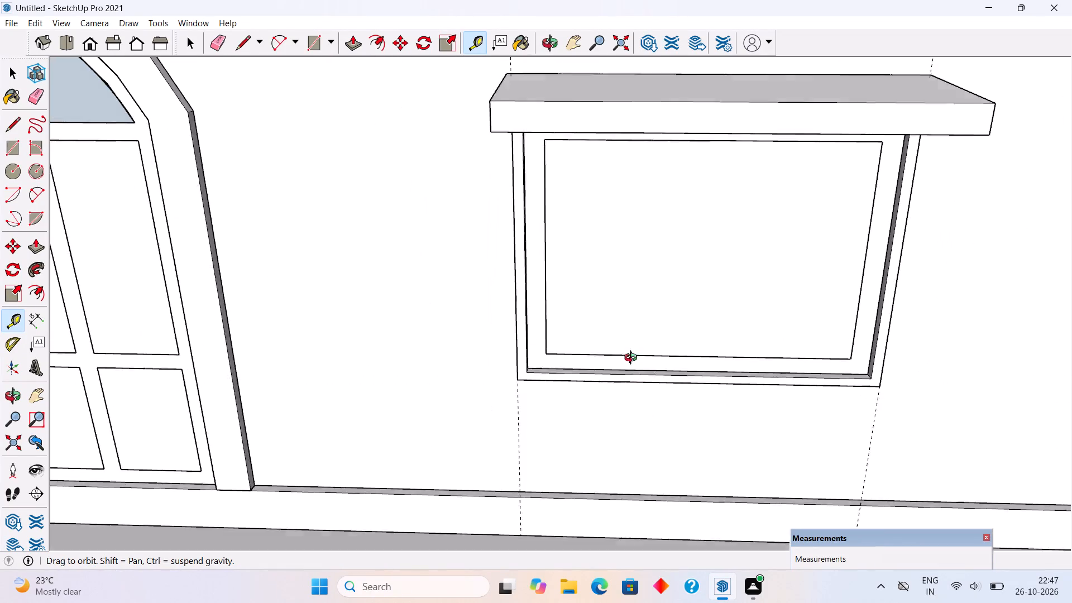
{"action": "middle_click_drag", "start_coordinate": [633, 359], "coordinate": [626, 186]}
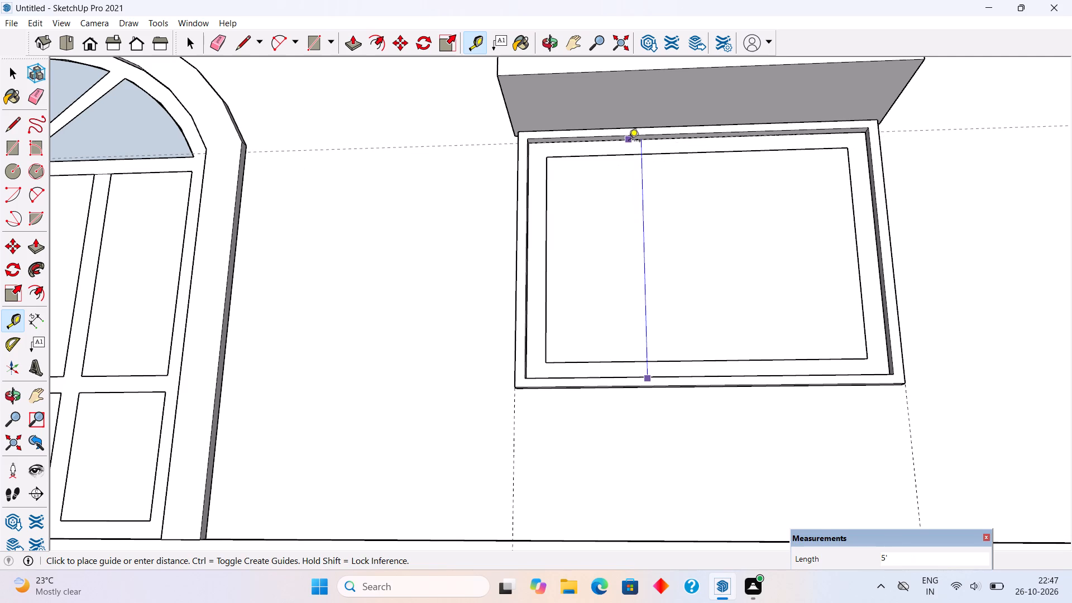
{"action": "scroll", "coordinate": [626, 265], "scroll_direction": "down", "scroll_amount": 5}
Place a horizontal guide 5' above the lower horizontal guide on the upper-floor side wall.
{"action": "key", "text": "t"}
{"action": "scroll", "coordinate": [631, 336], "scroll_direction": "down", "scroll_amount": 7}
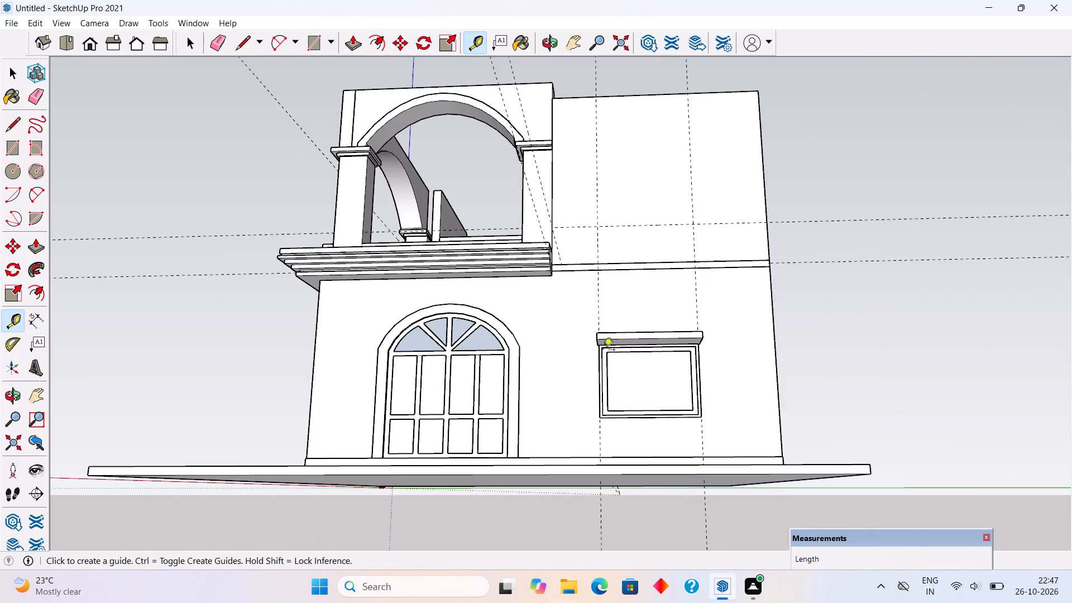
{"action": "middle_click_drag", "start_coordinate": [621, 226], "coordinate": [630, 266]}
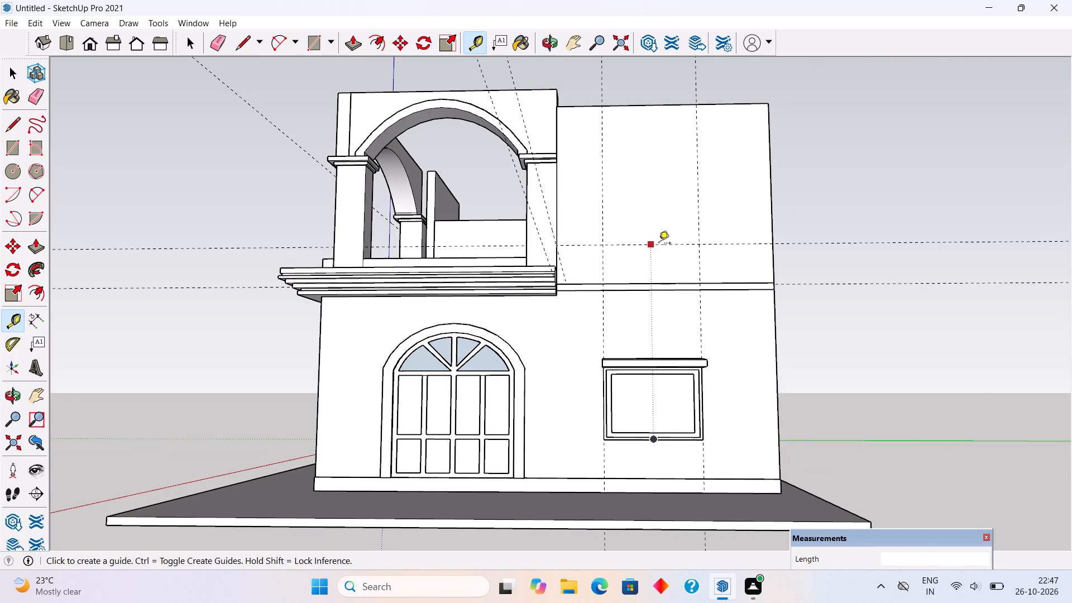
{"action": "left_click", "coordinate": [640, 245]}
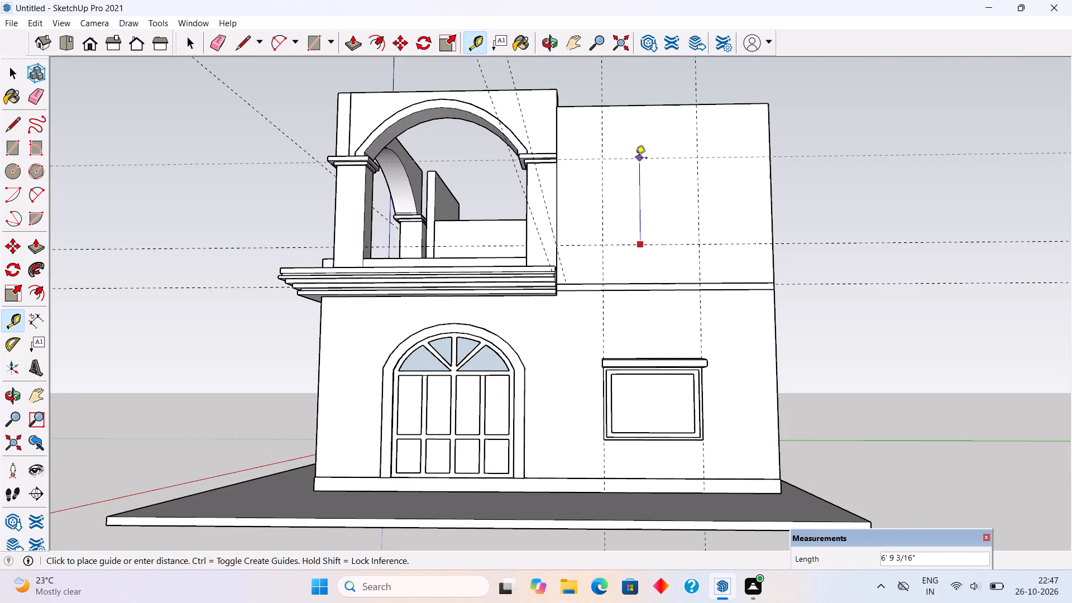
{"action": "type", "text": "5'"}
{"action": "key", "text": "Return"}
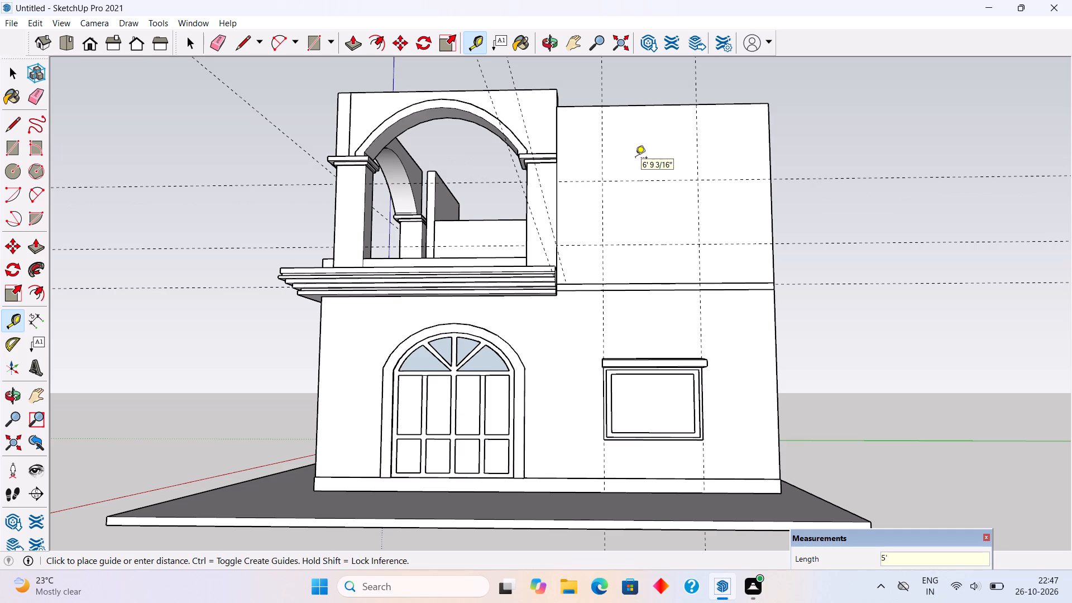
{"action": "key", "text": "space"}
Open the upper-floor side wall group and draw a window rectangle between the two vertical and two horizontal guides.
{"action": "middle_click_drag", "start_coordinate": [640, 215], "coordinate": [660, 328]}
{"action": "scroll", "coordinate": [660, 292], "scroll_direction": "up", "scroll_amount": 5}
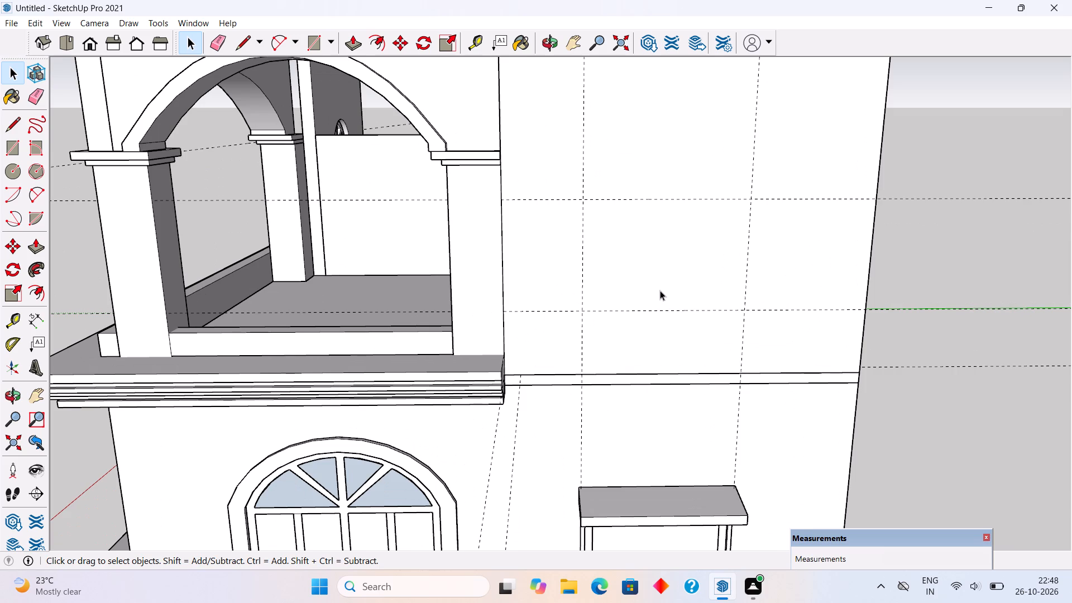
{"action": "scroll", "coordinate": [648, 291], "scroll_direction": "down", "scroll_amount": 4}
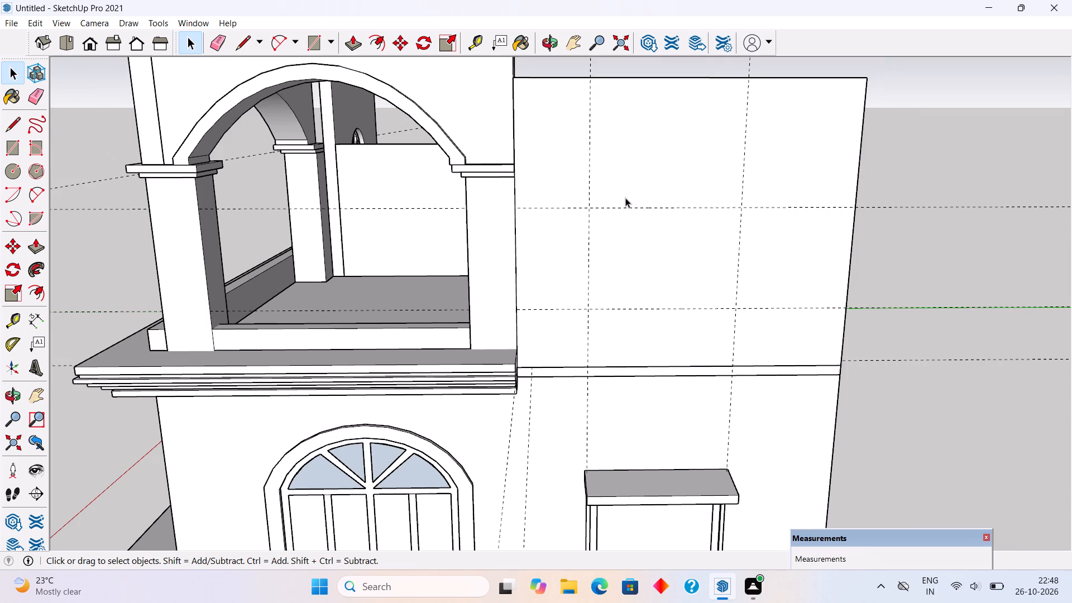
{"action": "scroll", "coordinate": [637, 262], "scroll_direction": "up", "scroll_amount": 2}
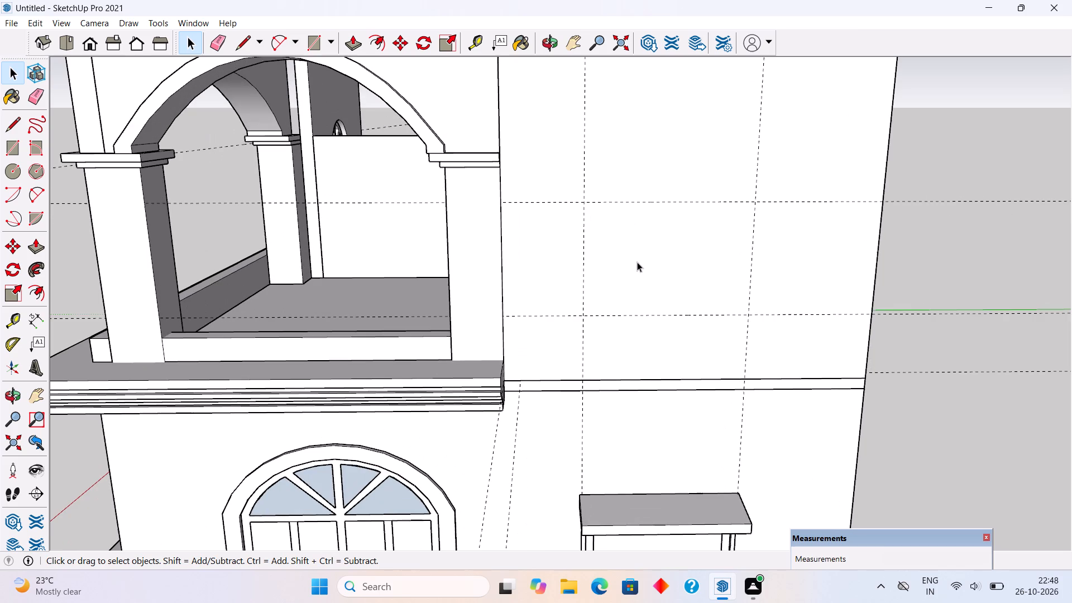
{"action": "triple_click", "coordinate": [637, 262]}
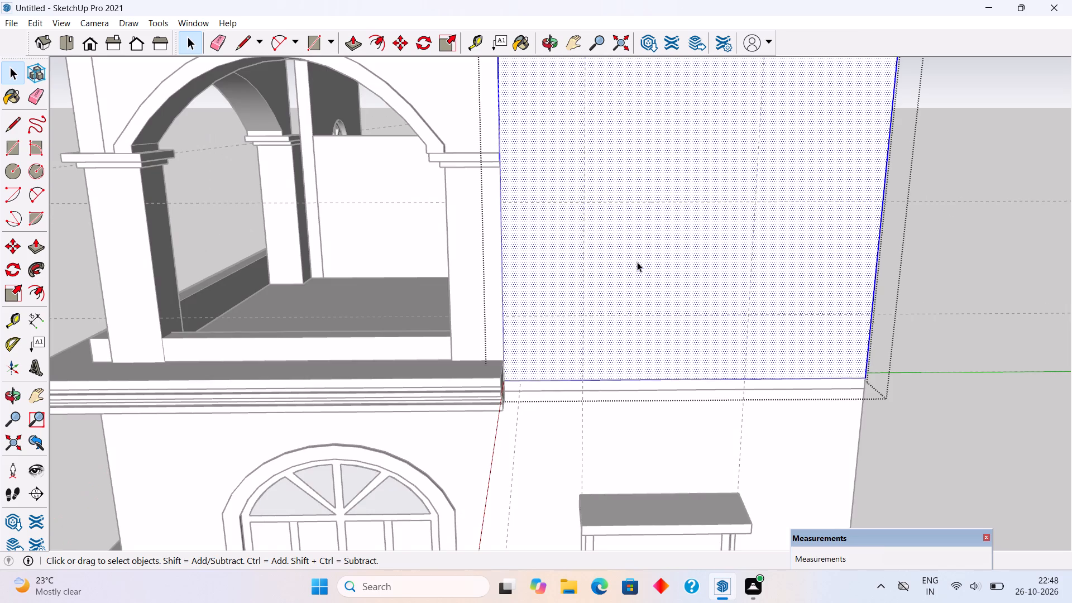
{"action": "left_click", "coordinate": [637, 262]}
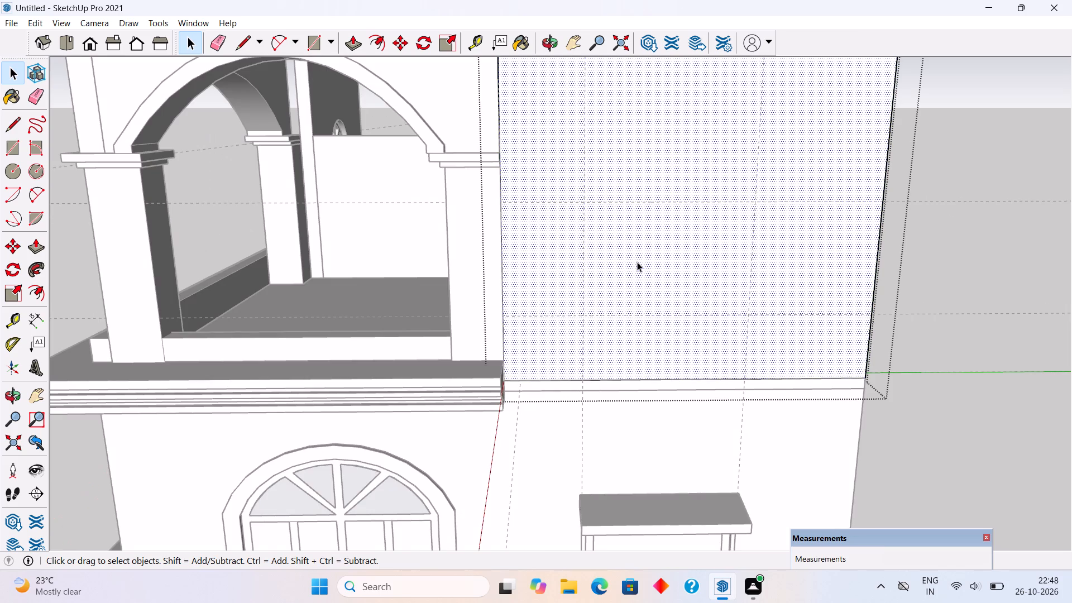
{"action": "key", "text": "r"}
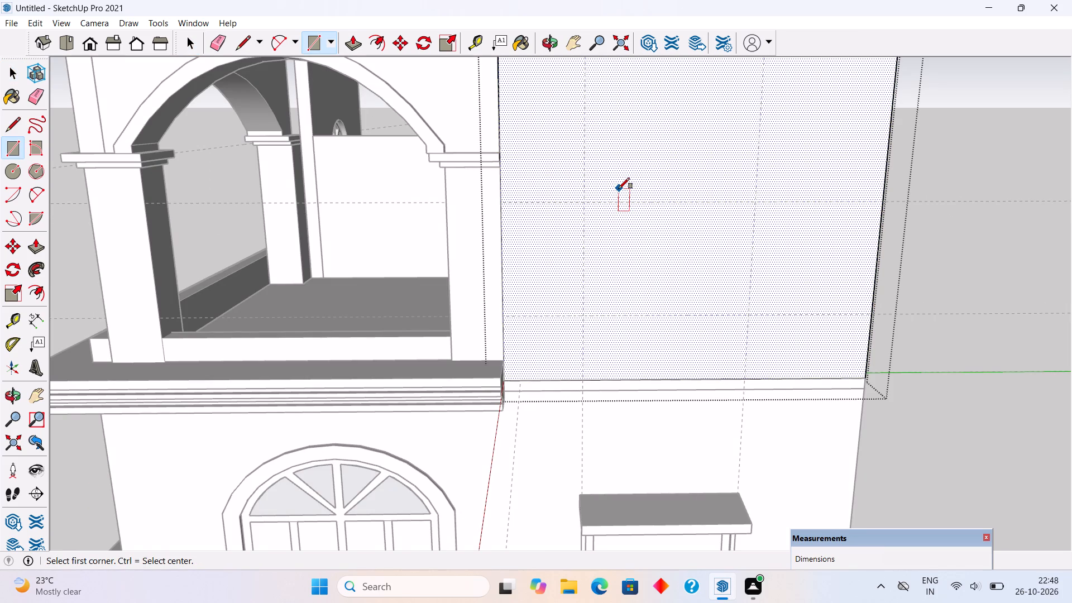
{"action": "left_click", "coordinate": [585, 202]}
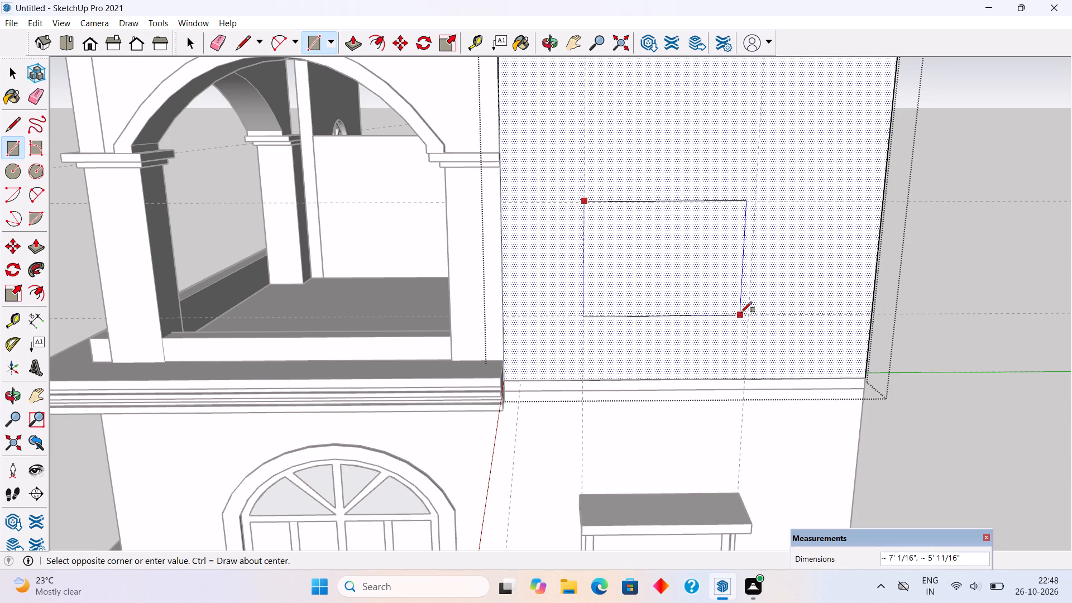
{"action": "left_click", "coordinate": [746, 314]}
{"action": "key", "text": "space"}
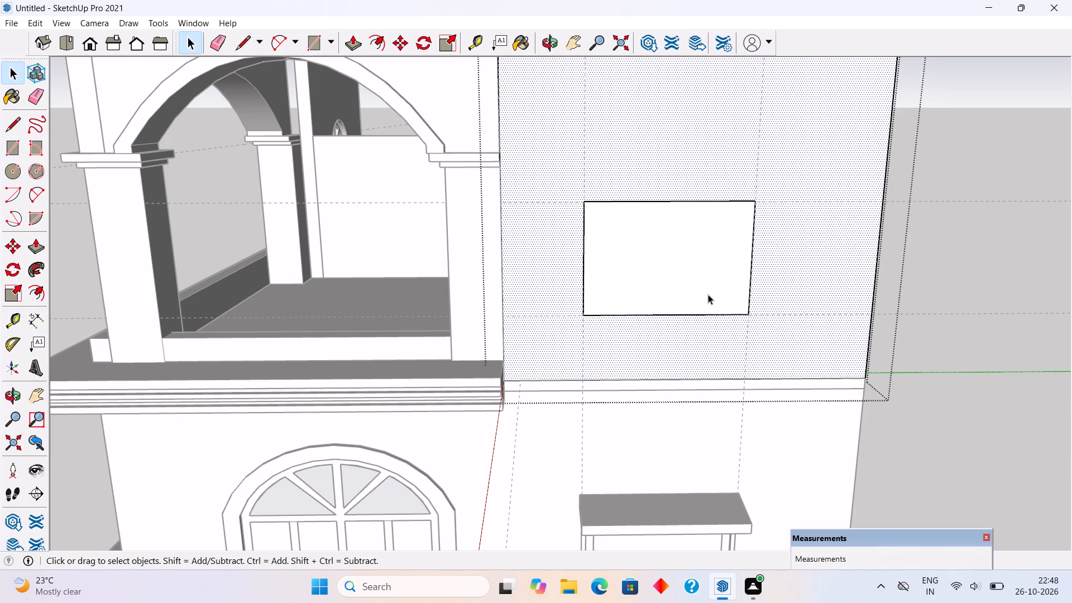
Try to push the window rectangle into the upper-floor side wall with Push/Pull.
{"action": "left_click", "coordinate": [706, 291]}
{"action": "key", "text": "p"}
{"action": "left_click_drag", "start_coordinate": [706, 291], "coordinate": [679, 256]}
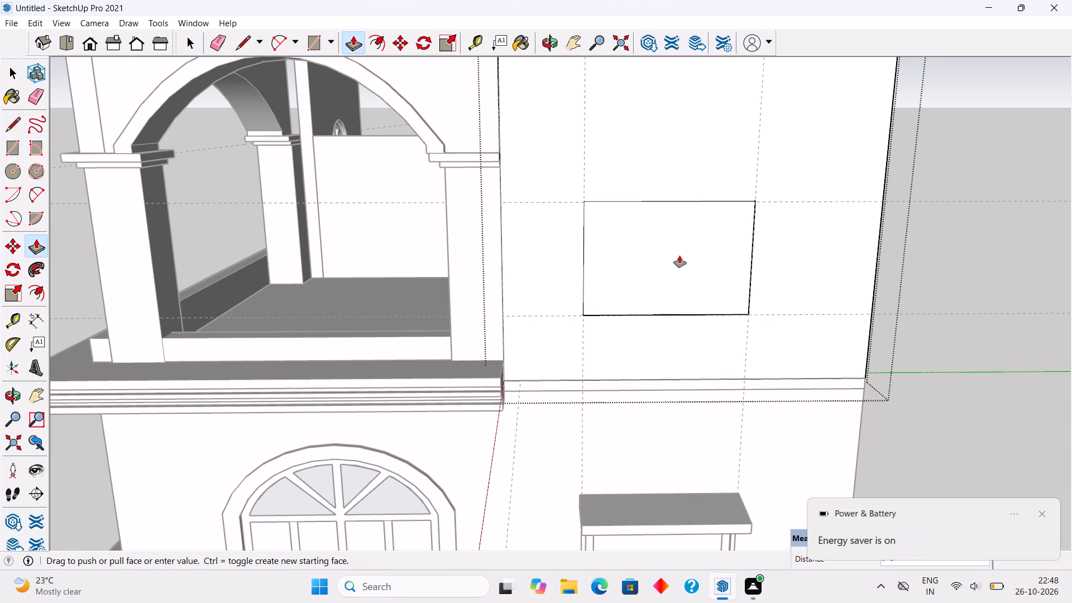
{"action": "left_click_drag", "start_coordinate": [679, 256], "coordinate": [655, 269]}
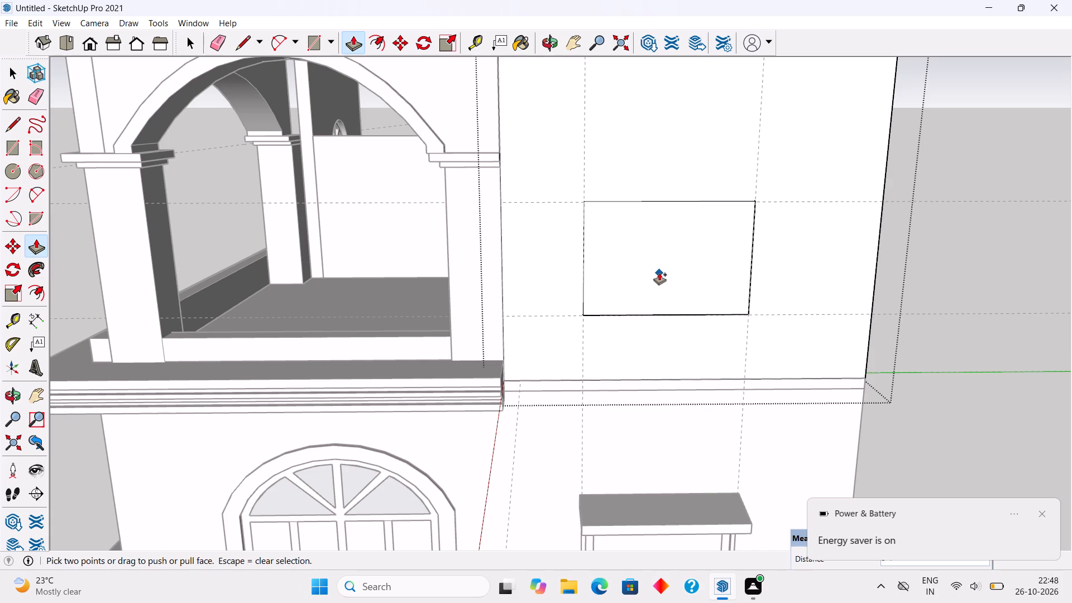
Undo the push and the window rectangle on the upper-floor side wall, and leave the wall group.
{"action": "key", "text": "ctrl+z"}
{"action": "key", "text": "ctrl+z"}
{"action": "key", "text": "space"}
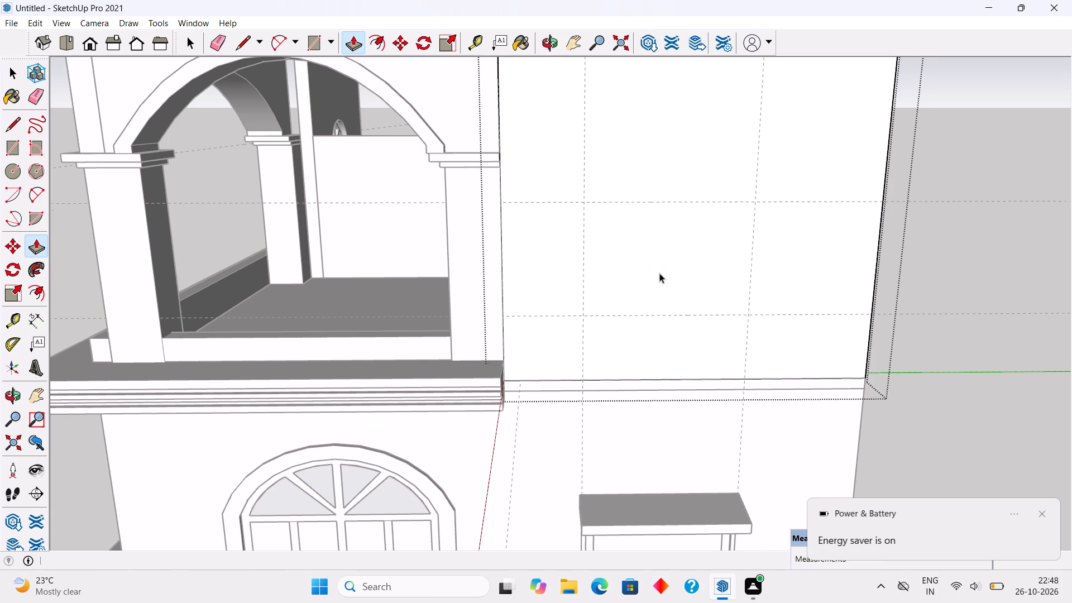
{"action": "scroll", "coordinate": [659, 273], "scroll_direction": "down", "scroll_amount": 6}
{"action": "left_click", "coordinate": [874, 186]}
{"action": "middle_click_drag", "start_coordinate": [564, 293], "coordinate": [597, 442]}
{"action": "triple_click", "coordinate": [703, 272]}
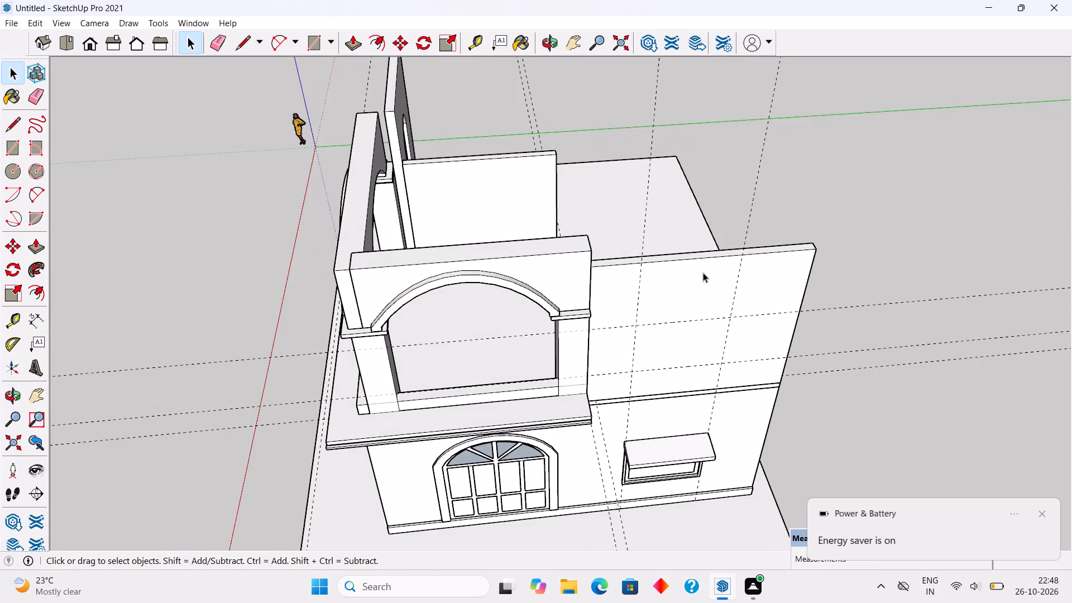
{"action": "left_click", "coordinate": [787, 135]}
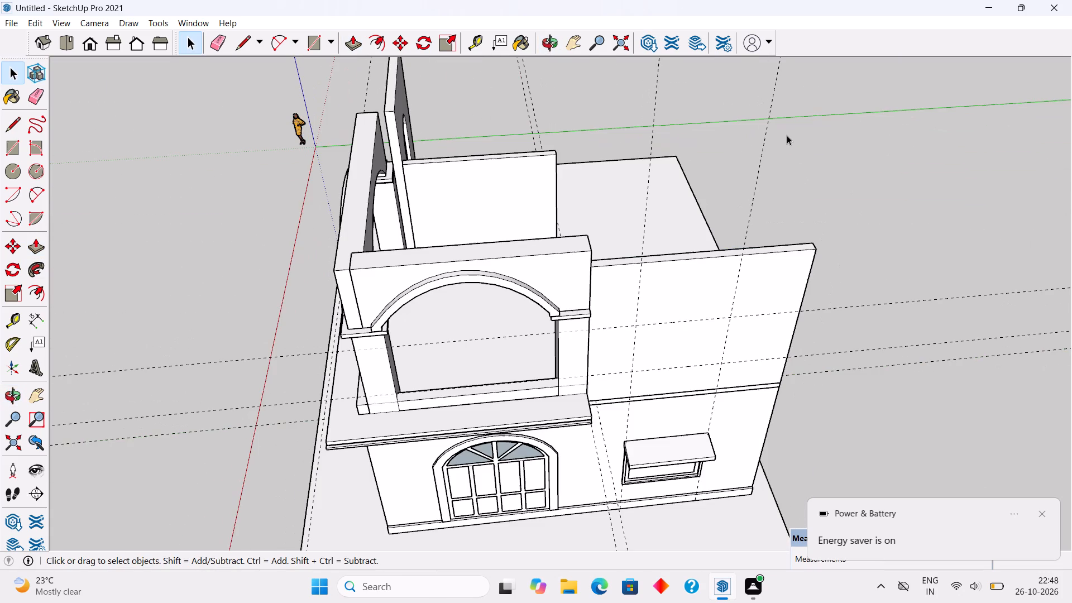